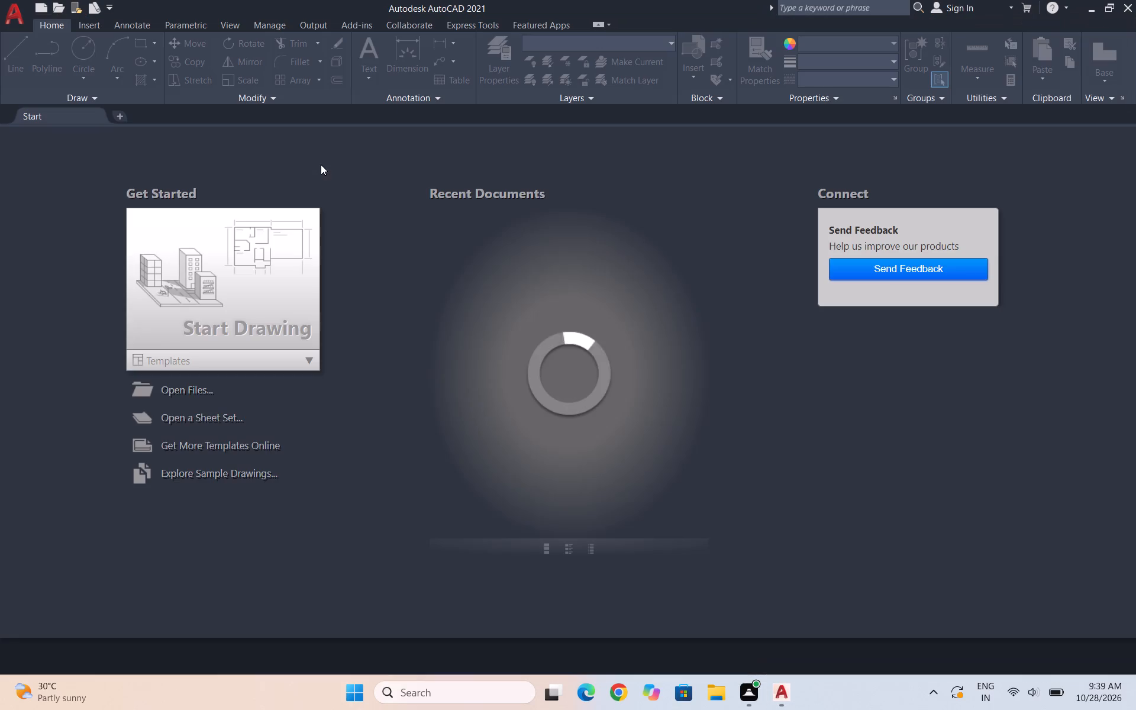
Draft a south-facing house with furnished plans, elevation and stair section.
Start a new blank drawing.
double_click(282, 241)
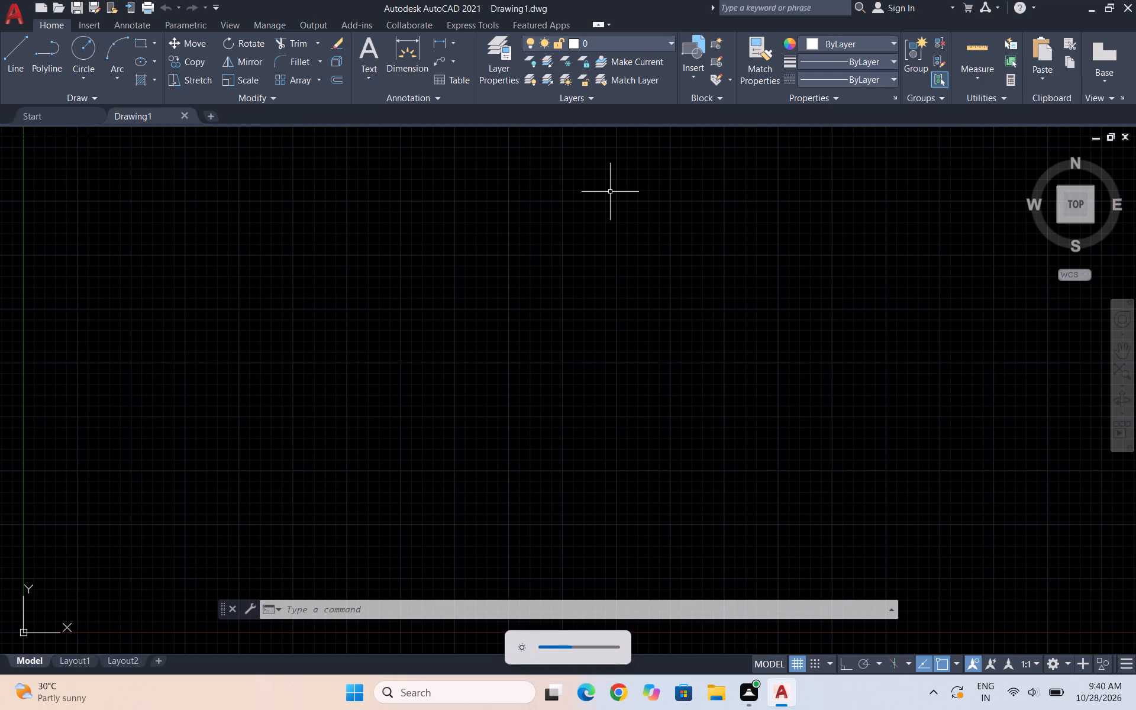
key(Escape)
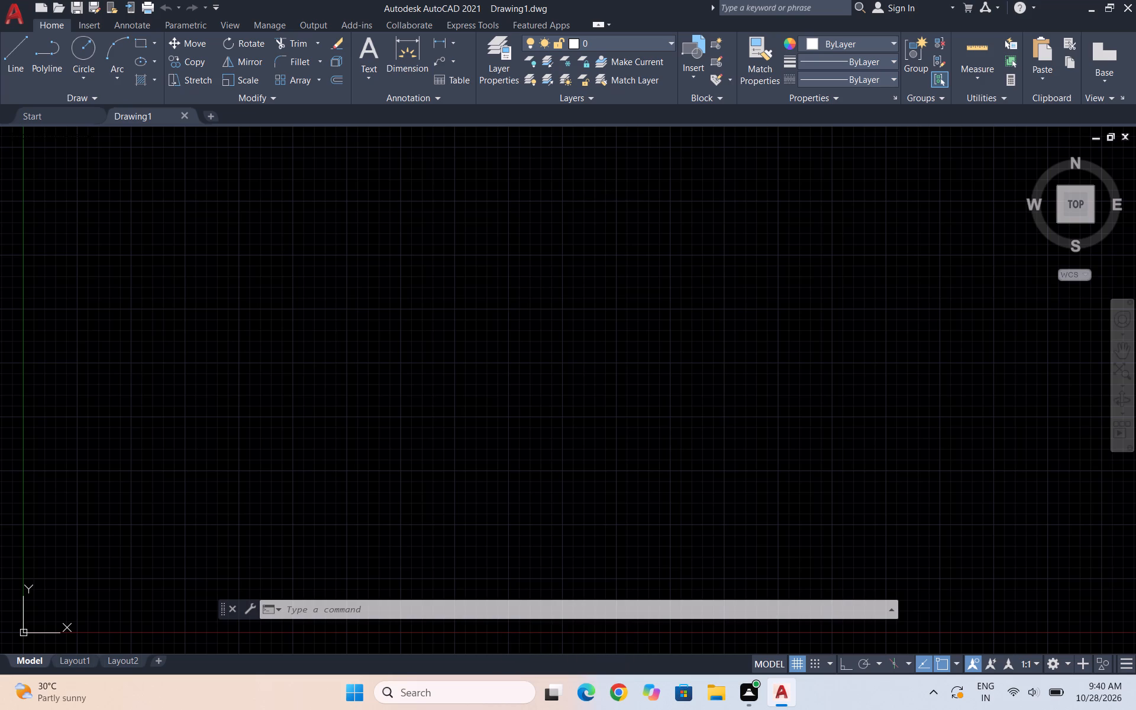
key(Escape)
scroll(519, 302, down, 2)
scroll(673, 228, up, 2)
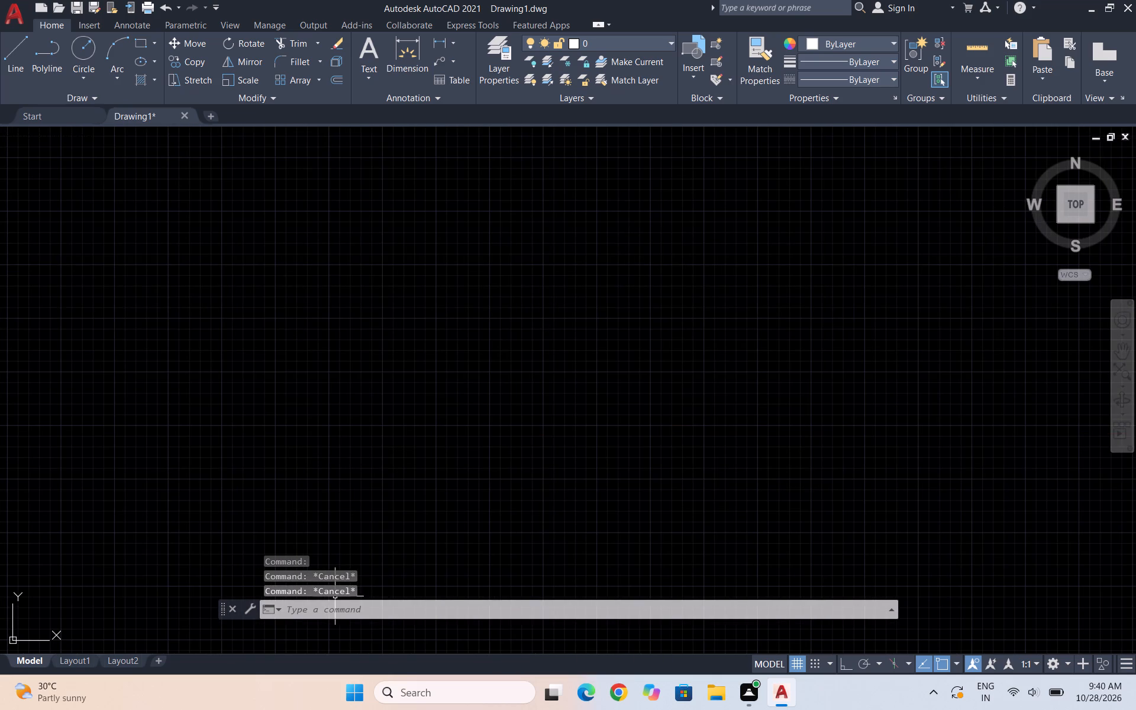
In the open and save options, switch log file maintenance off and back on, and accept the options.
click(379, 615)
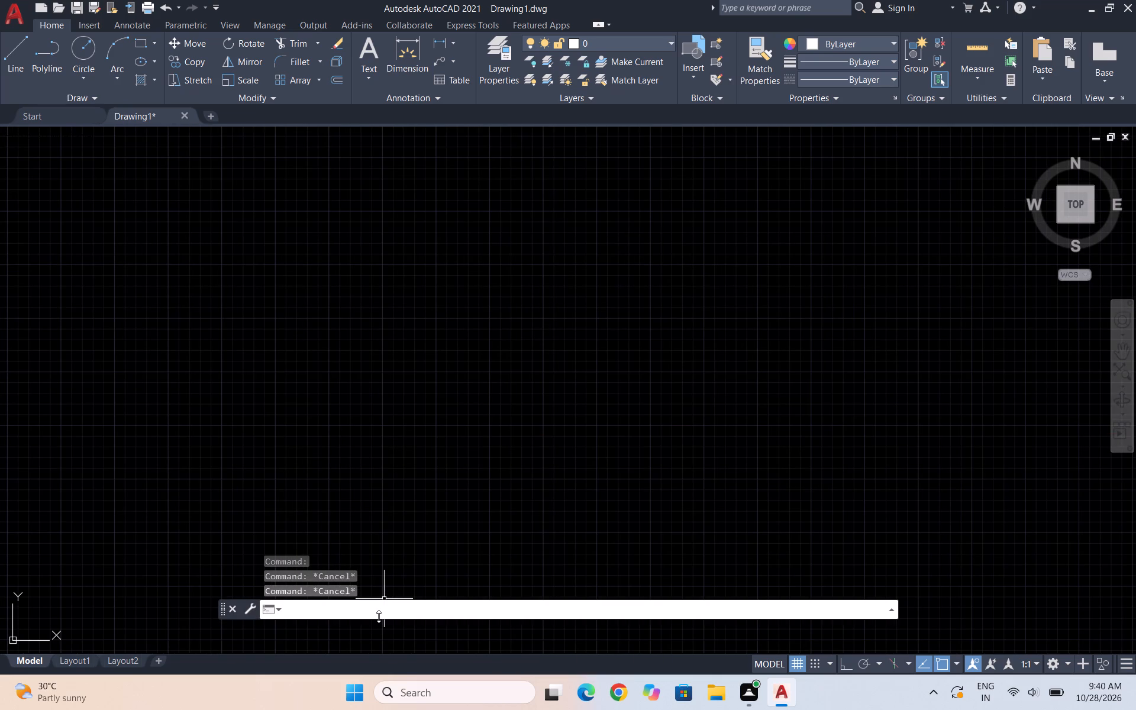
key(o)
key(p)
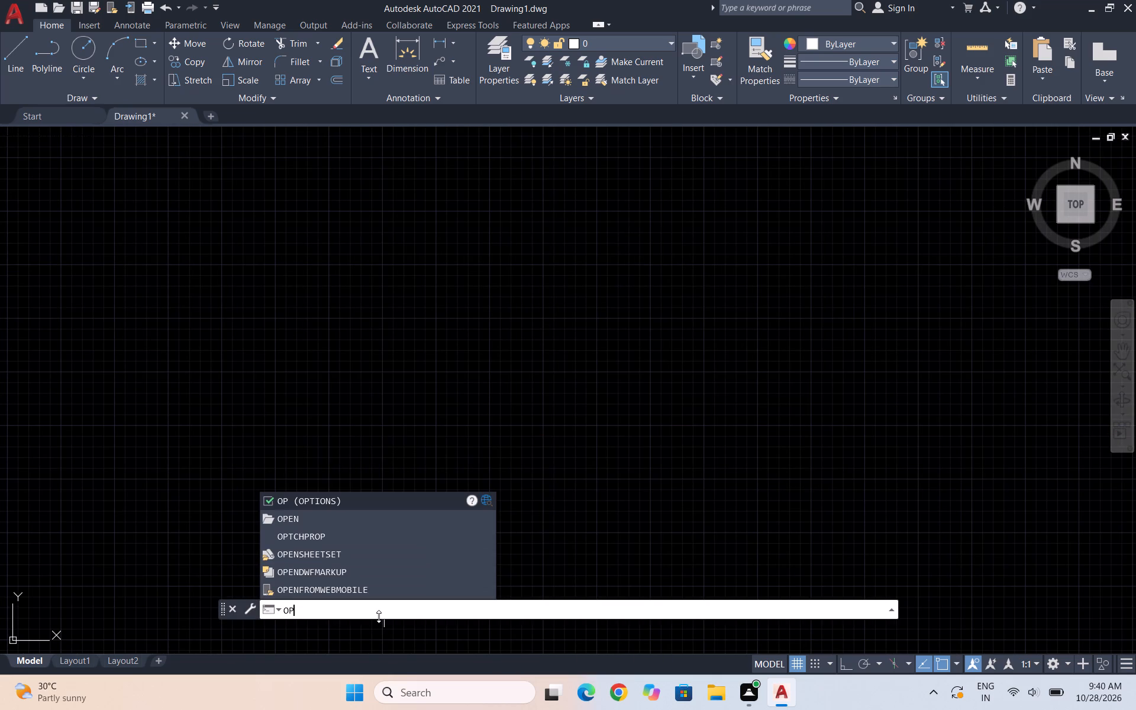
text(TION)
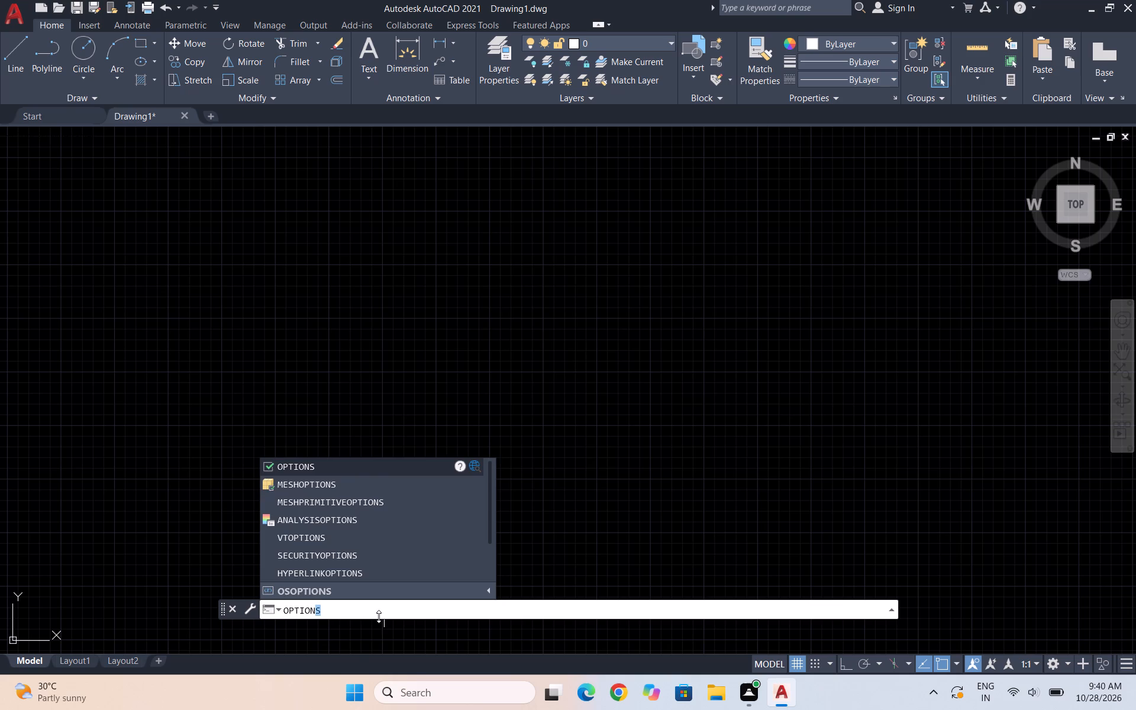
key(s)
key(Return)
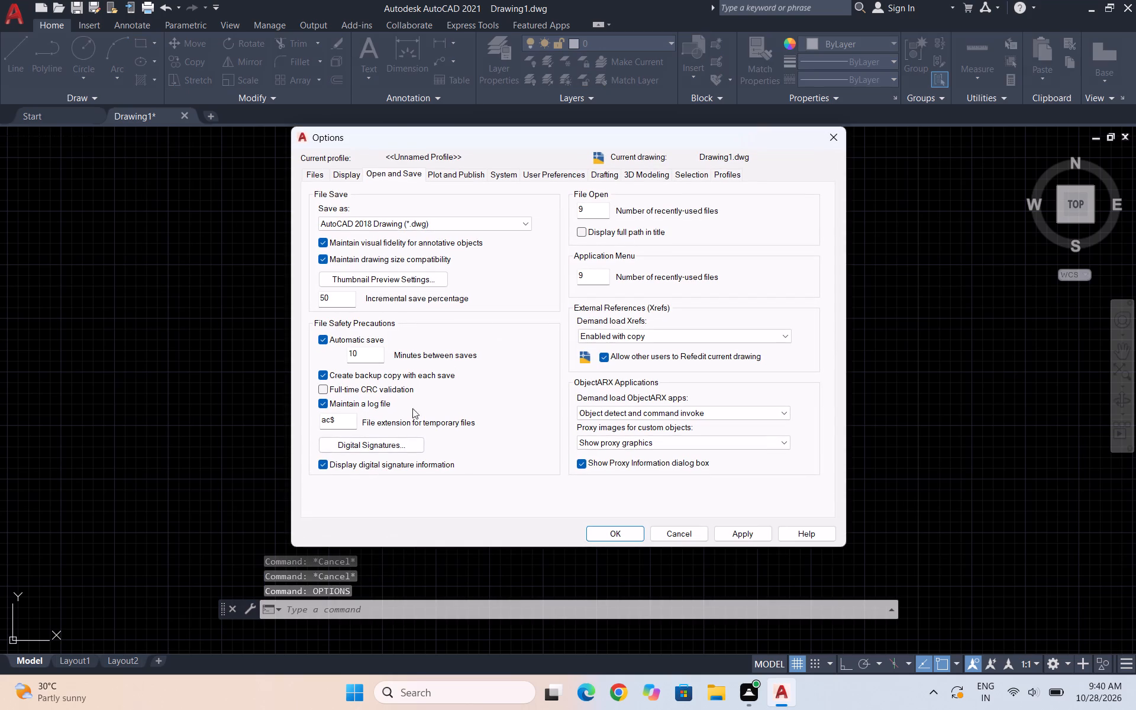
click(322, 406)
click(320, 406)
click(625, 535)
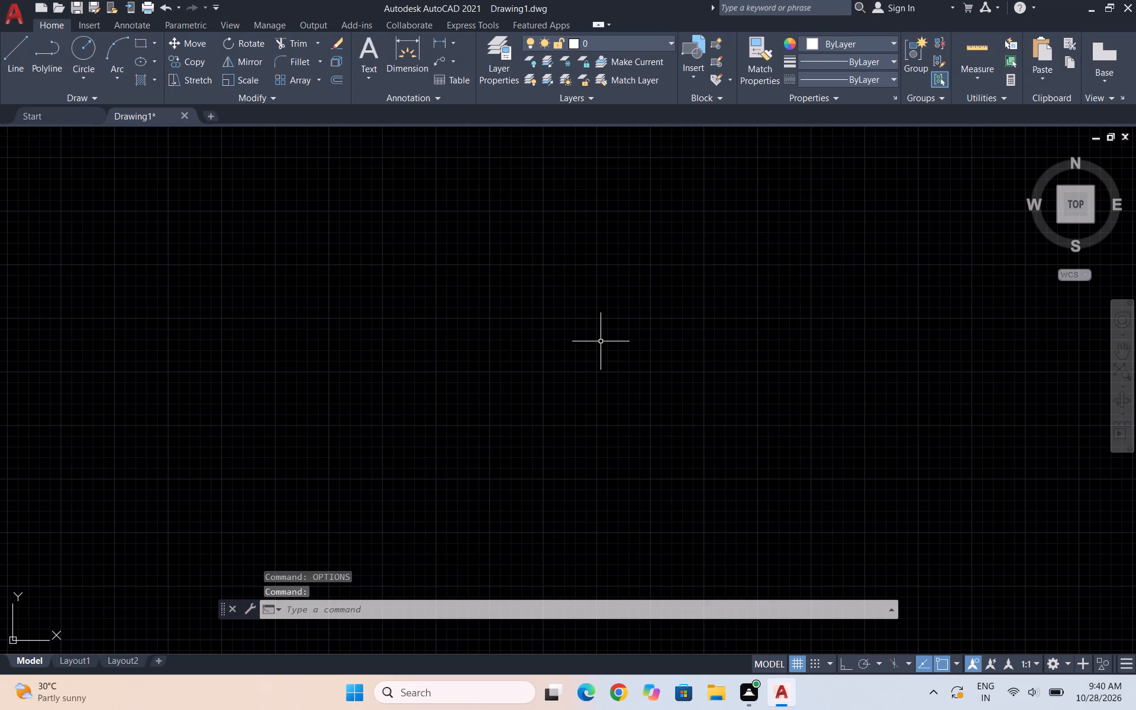
Set the drawing's length units to Engineering with 0'-0" precision.
text(UN)
key(Return)
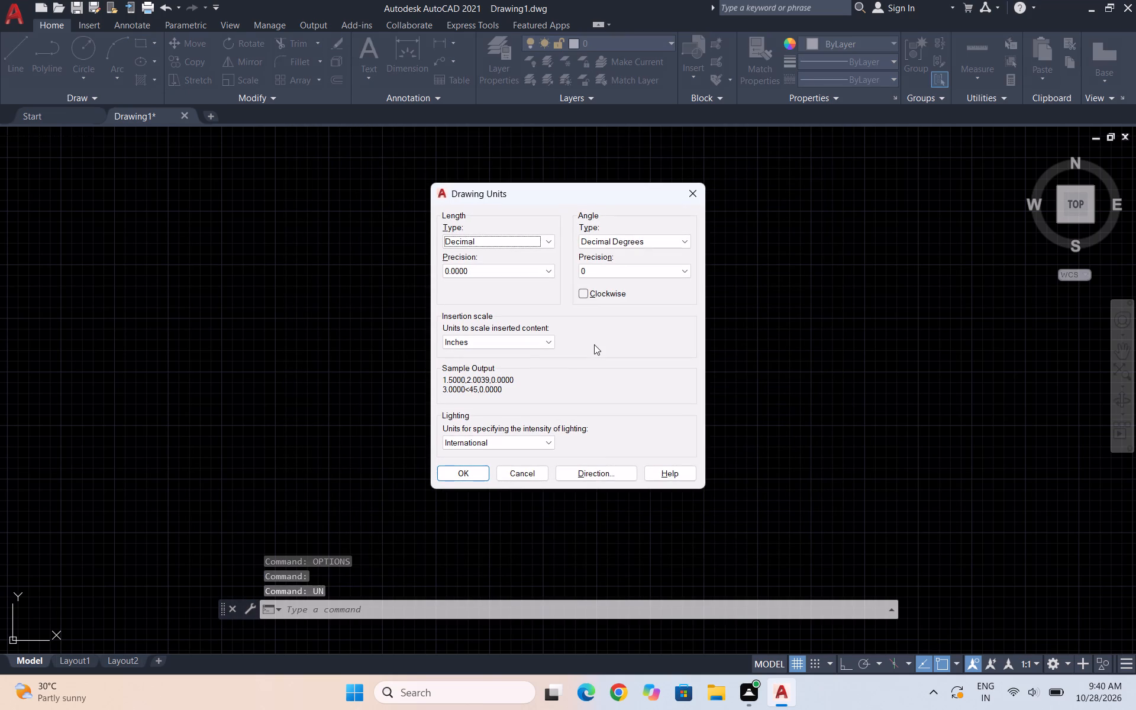
click(501, 243)
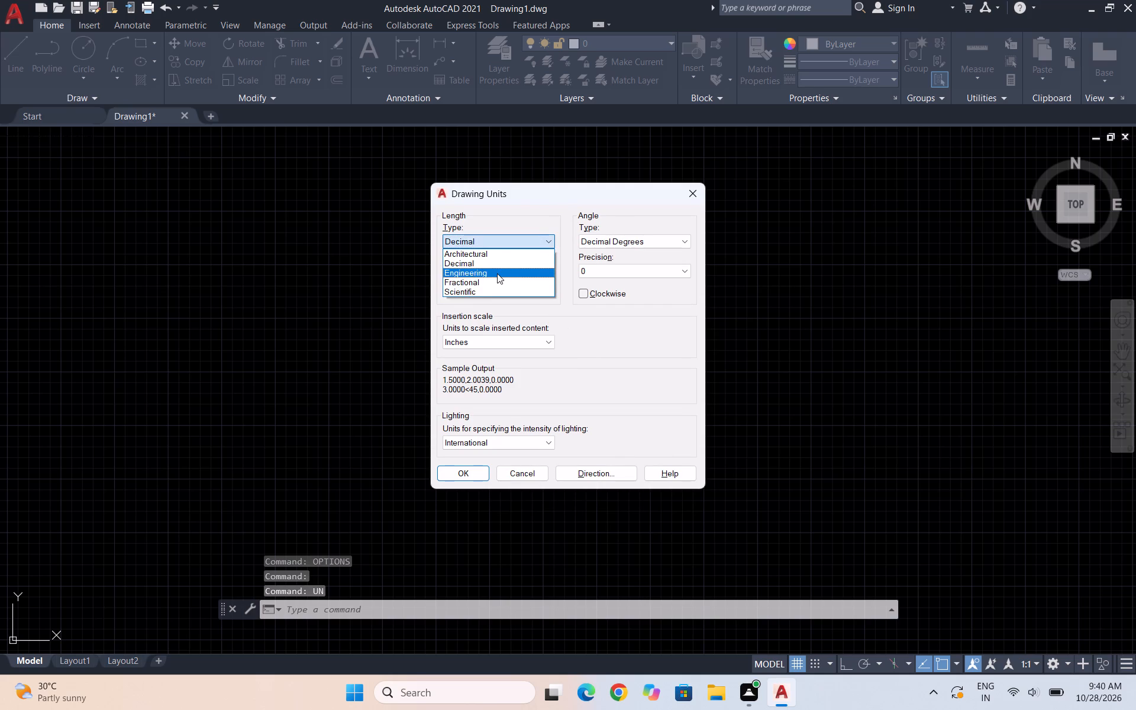
click(497, 273)
click(497, 273)
click(491, 281)
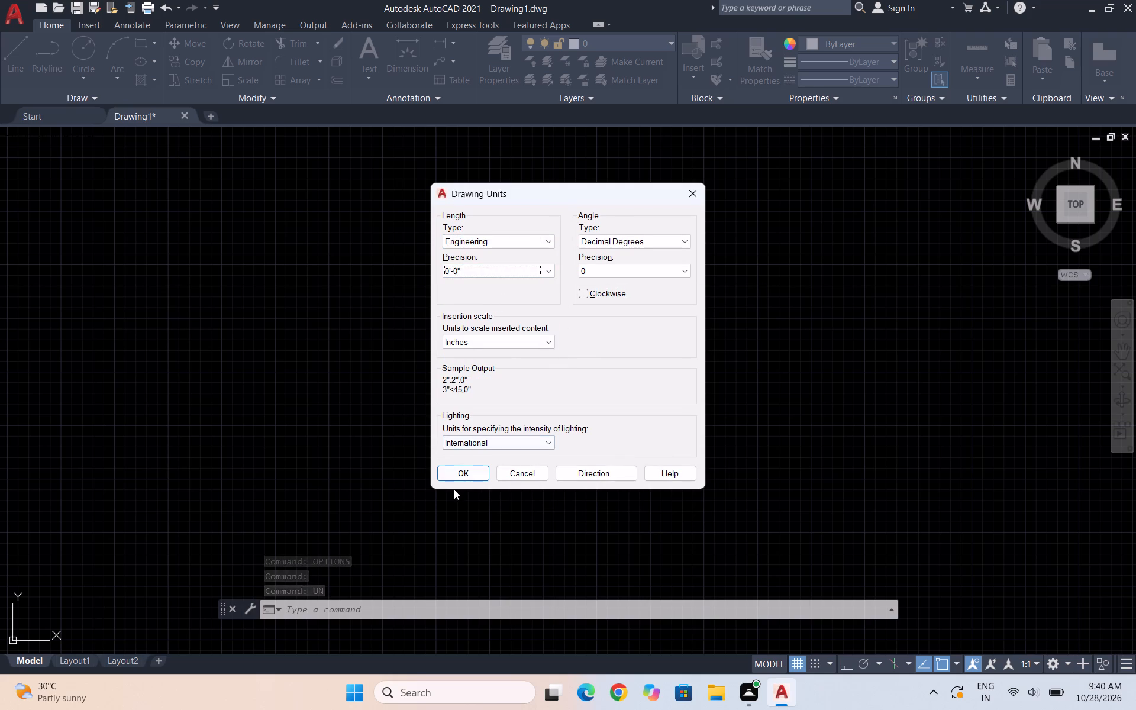
click(452, 473)
Modify the Standard dimension style's primary units to Engineering format with whole-inch precision, and make the style current.
key(d)
key(Return)
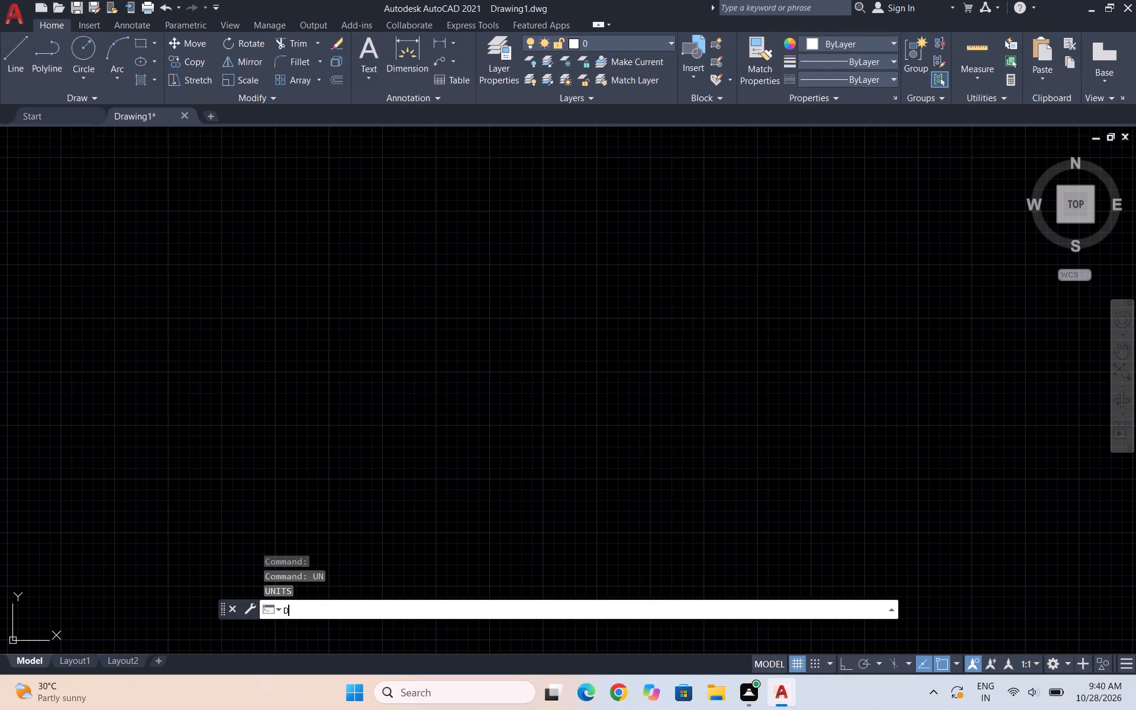
double_click(757, 312)
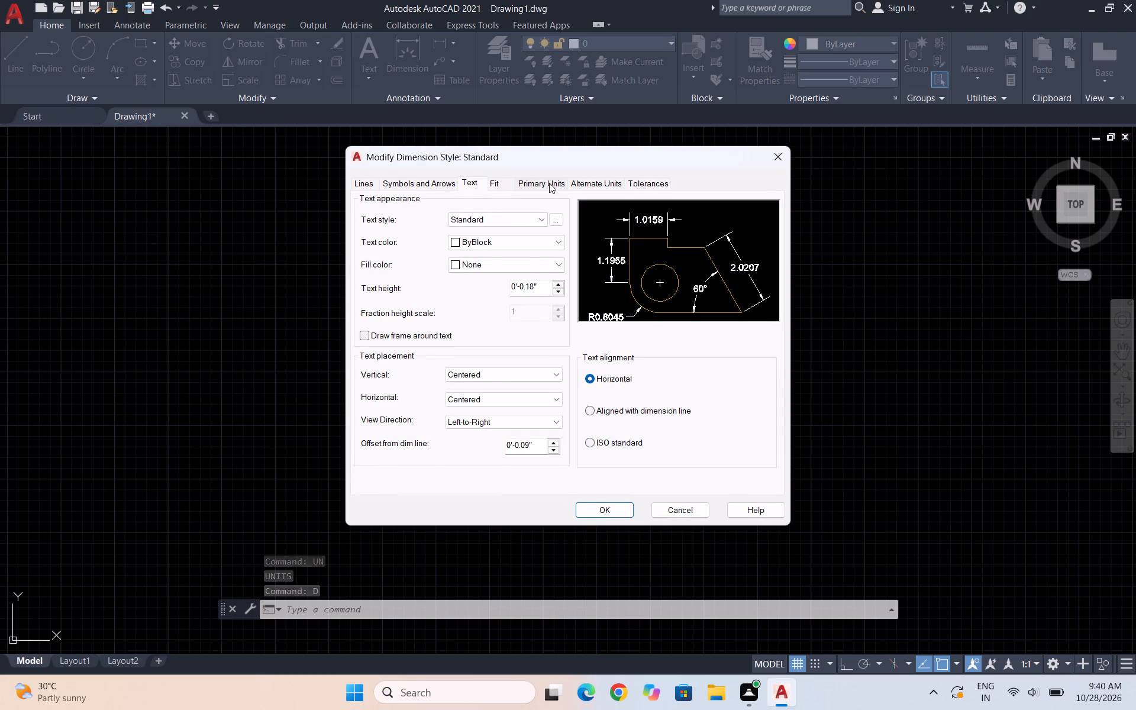
click(549, 183)
click(534, 211)
click(537, 243)
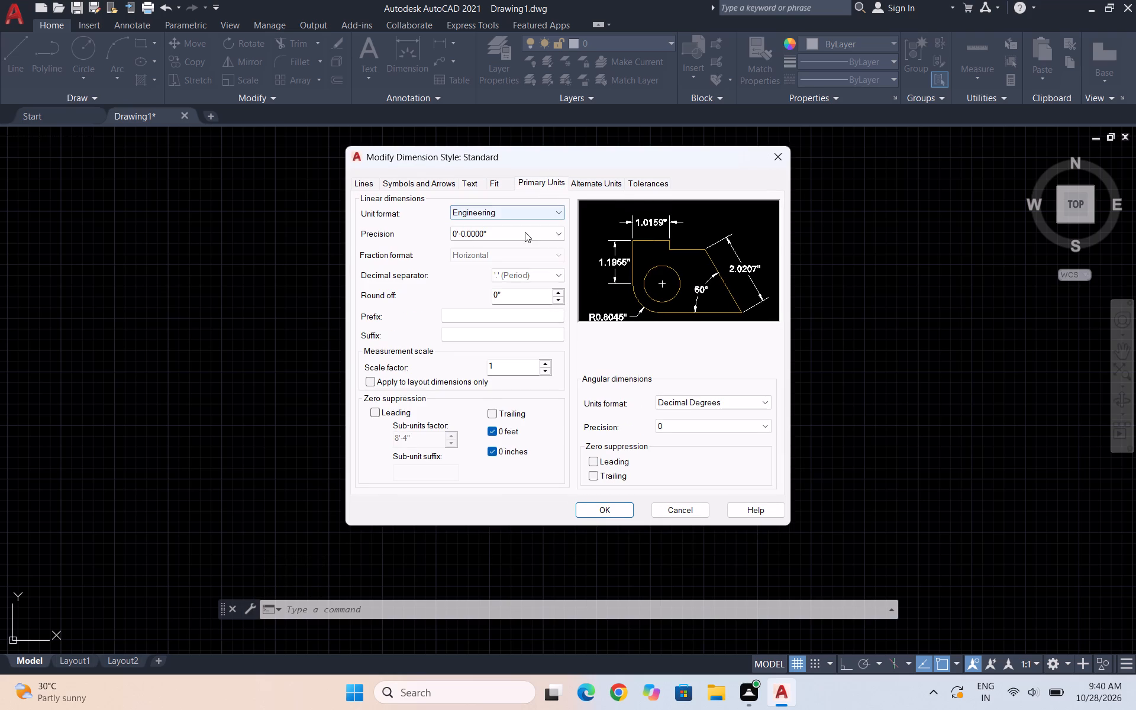
click(525, 232)
click(524, 243)
click(614, 513)
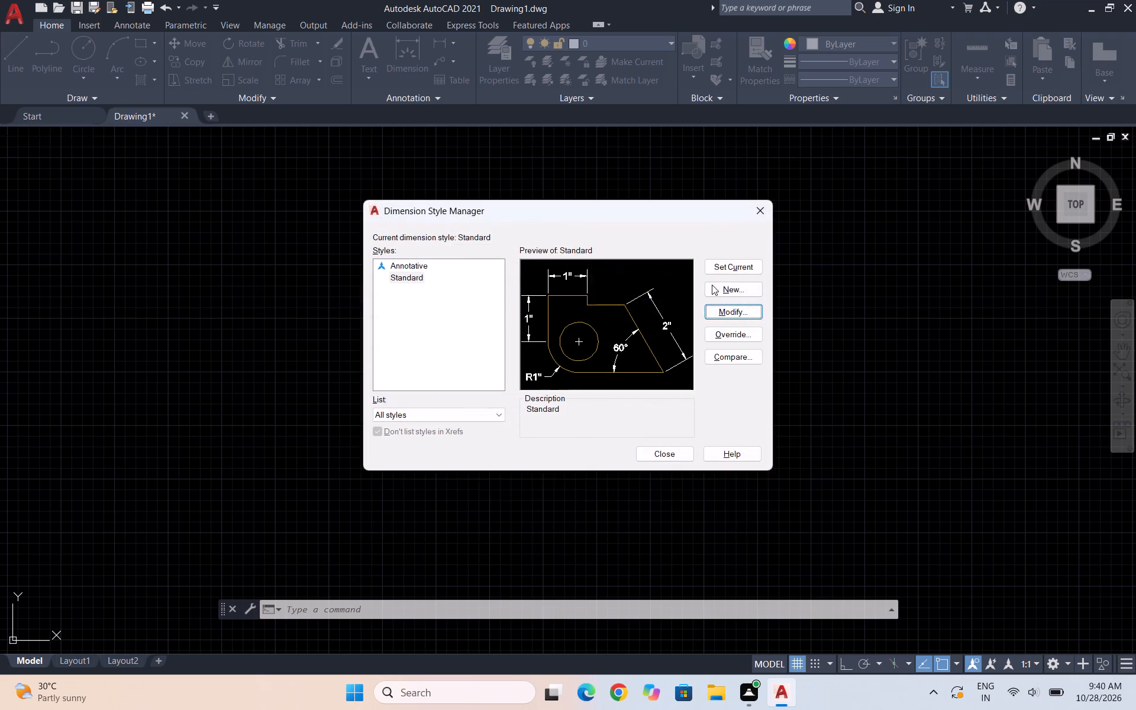
click(740, 265)
click(666, 455)
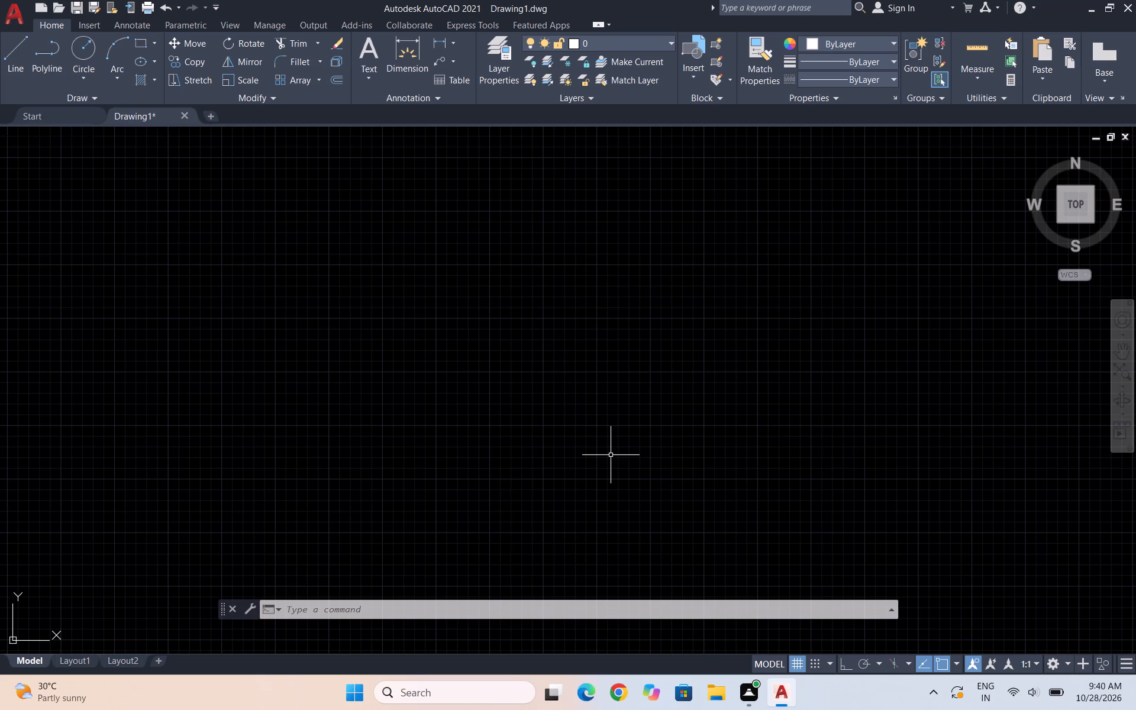
Save the drawing as BUL,EL+,SECTION in the Desktop folder 12-10-26 DWG PDF.
key(ctrl+s)
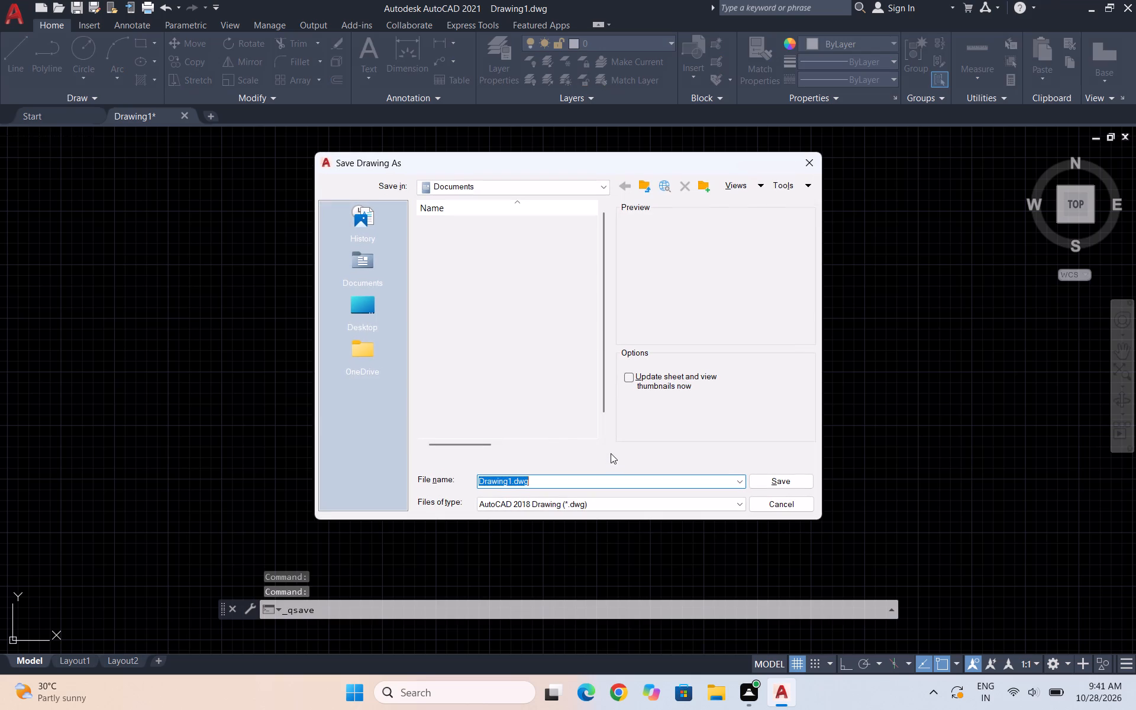
double_click(366, 304)
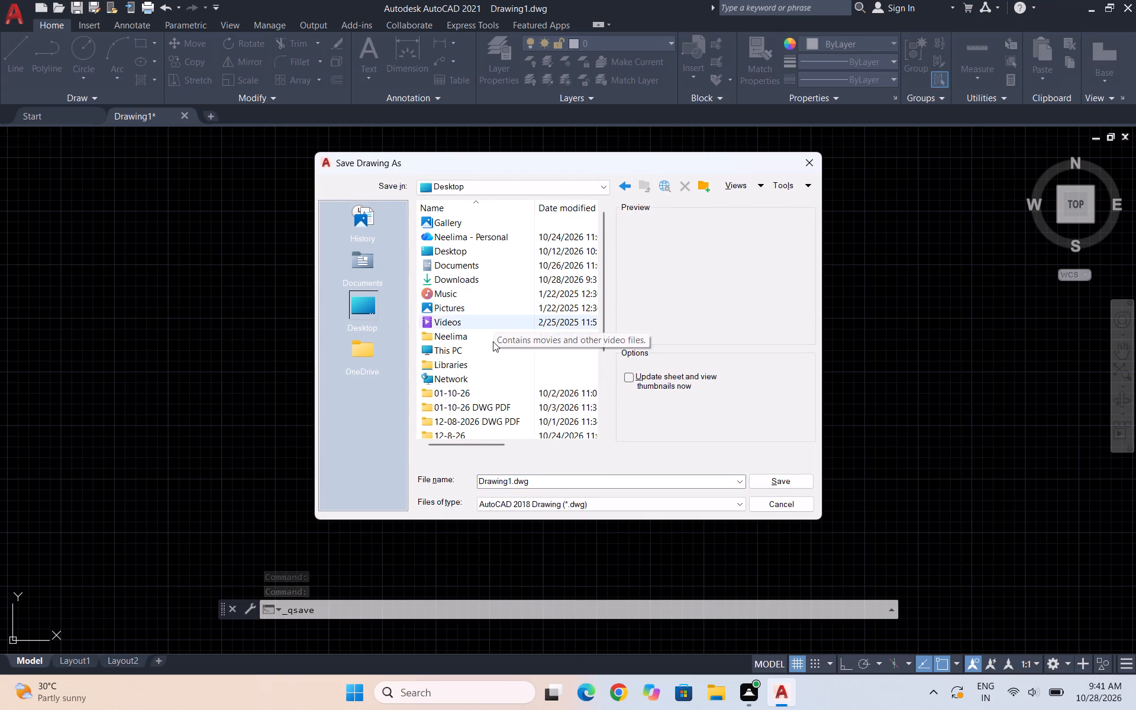
scroll(493, 341, down, 2)
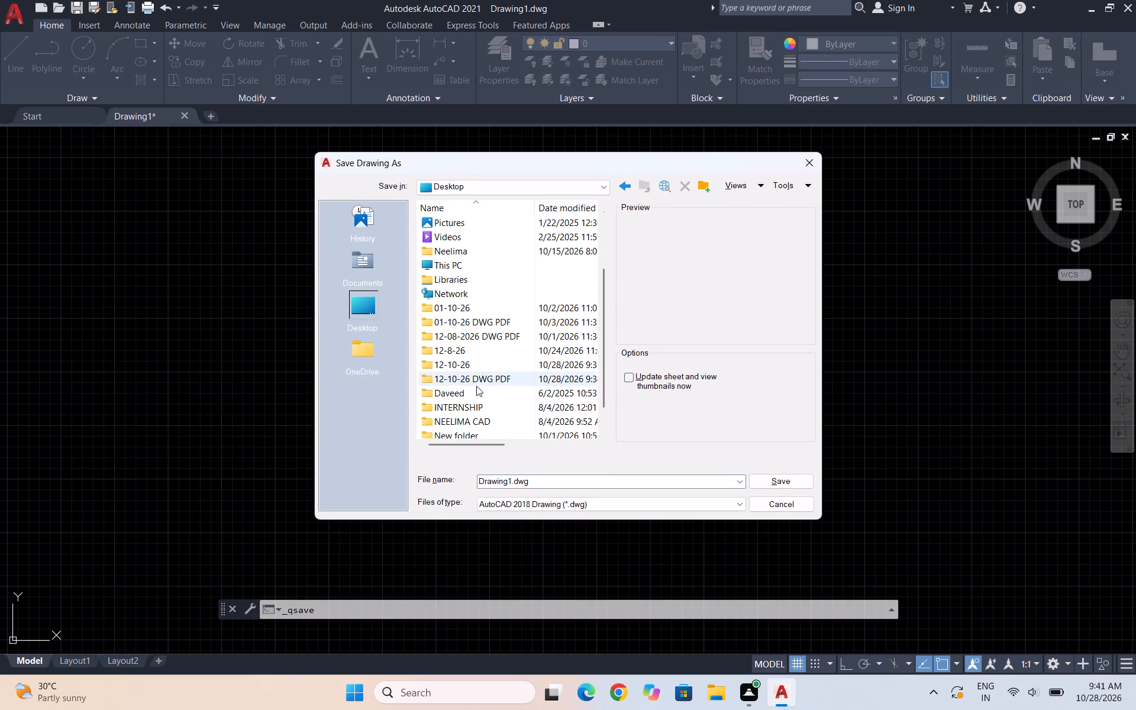
double_click(475, 382)
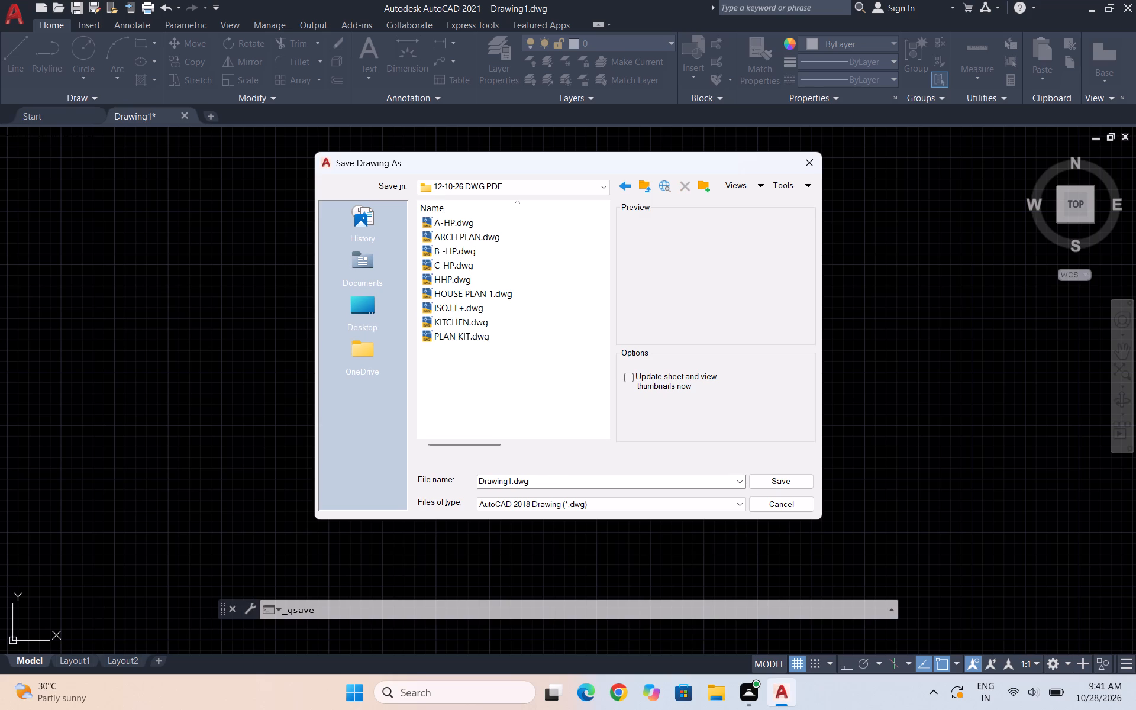
drag(564, 484, 328, 457)
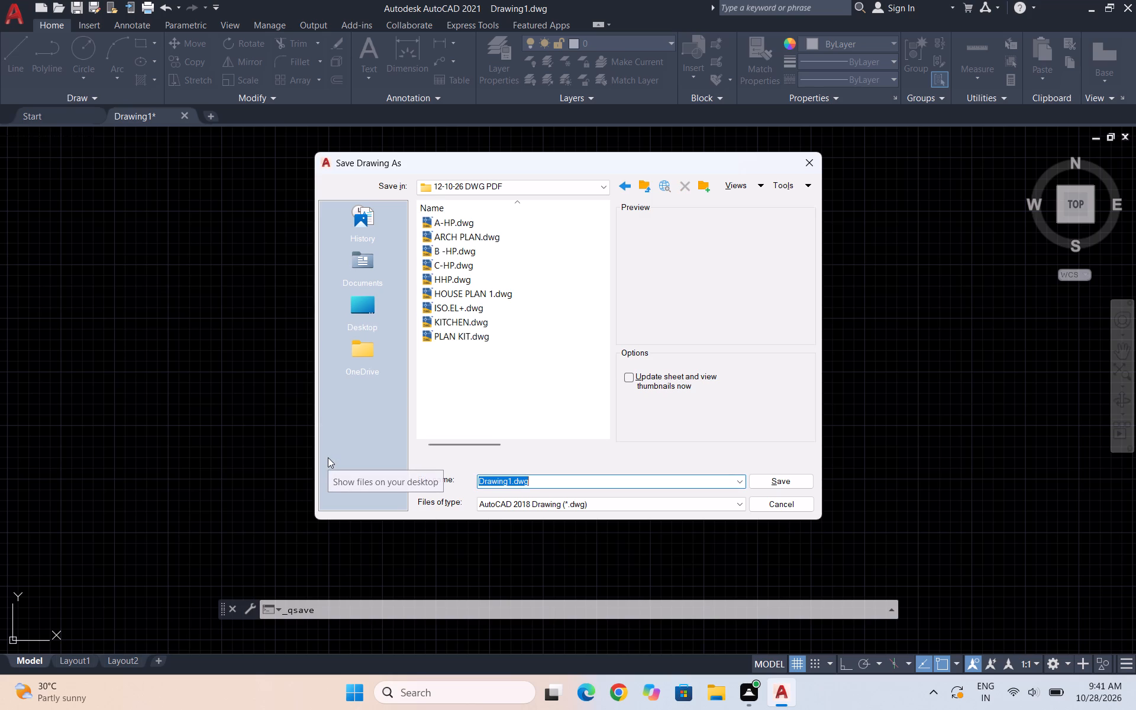
text(BUL)
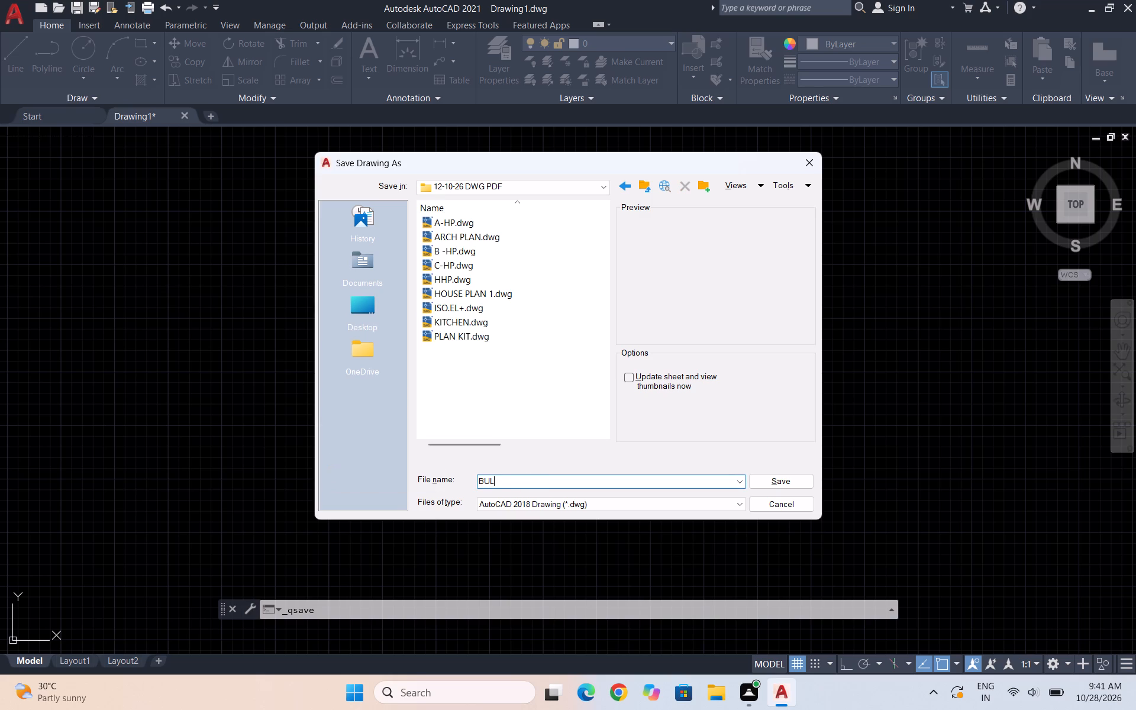
key(BackSpace)
key(BackSpace)
key(BackSpace)
text(BUL,EL)
key(e)
key(BackSpace)
key(shift+plus)
text(,SECTION)
click(792, 476)
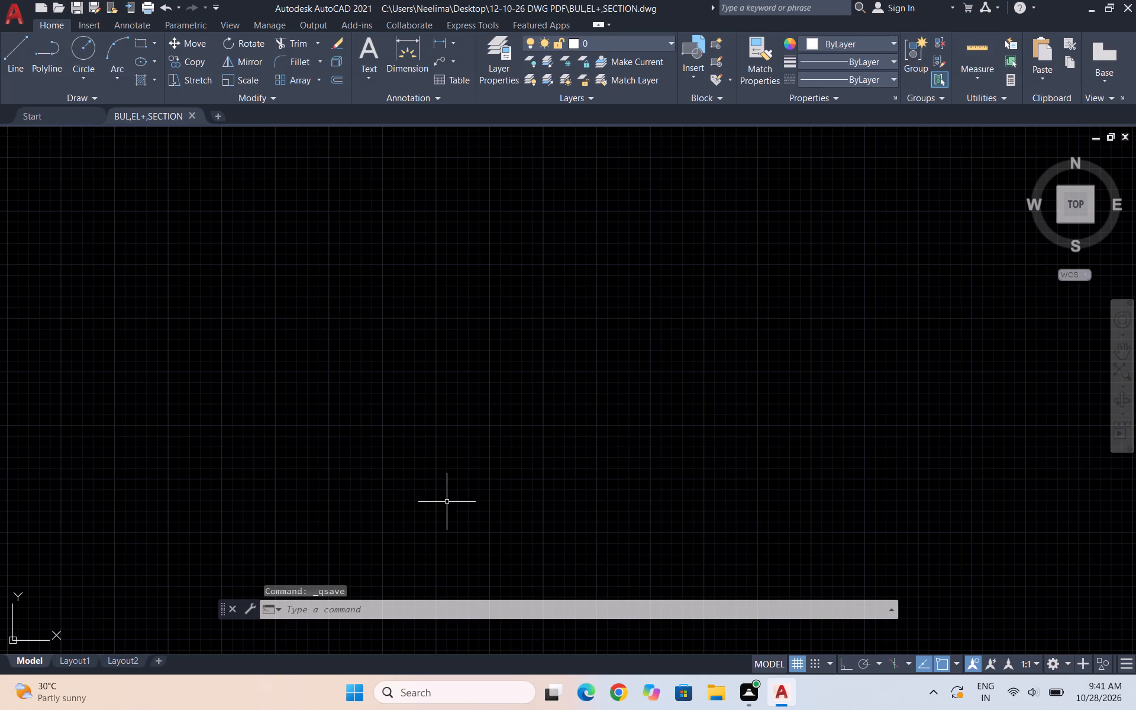
Turn the grid display off and Ortho mode on.
scroll(427, 428, down, 1)
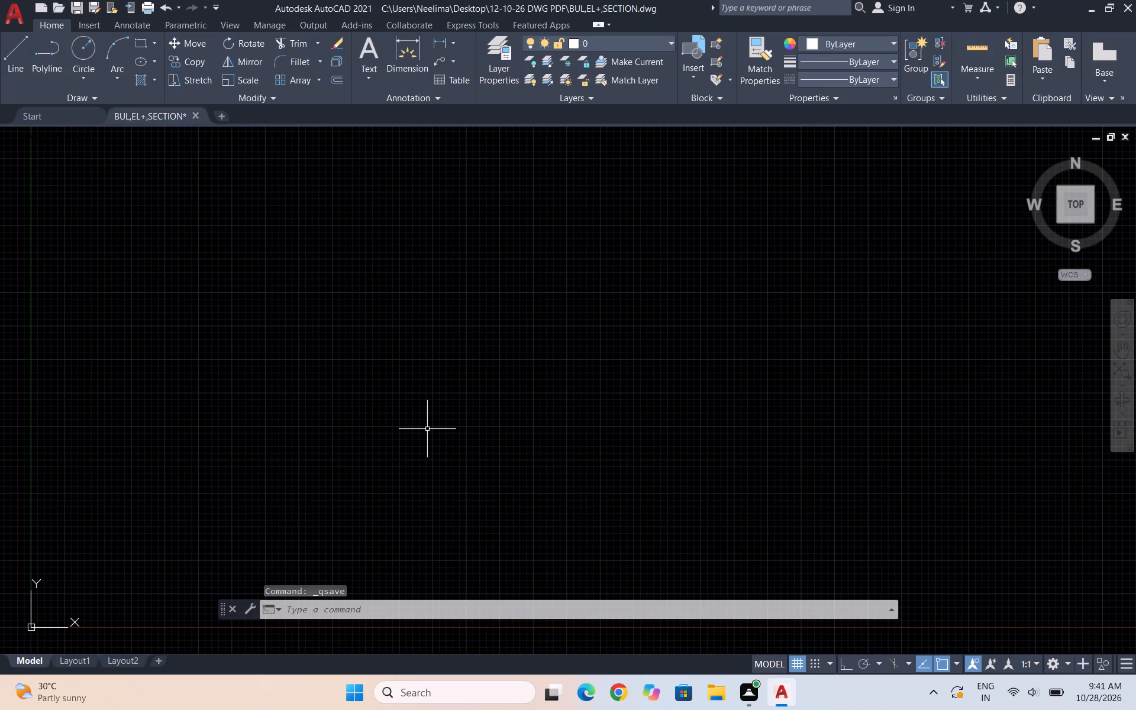
key(F7)
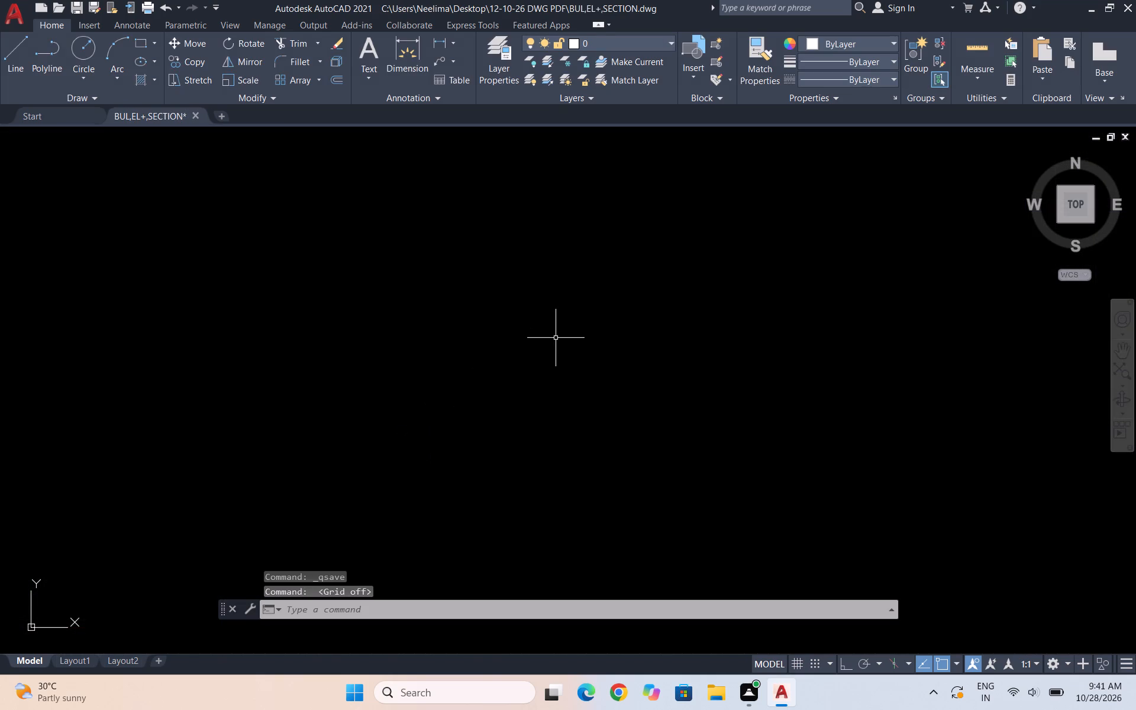
key(F8)
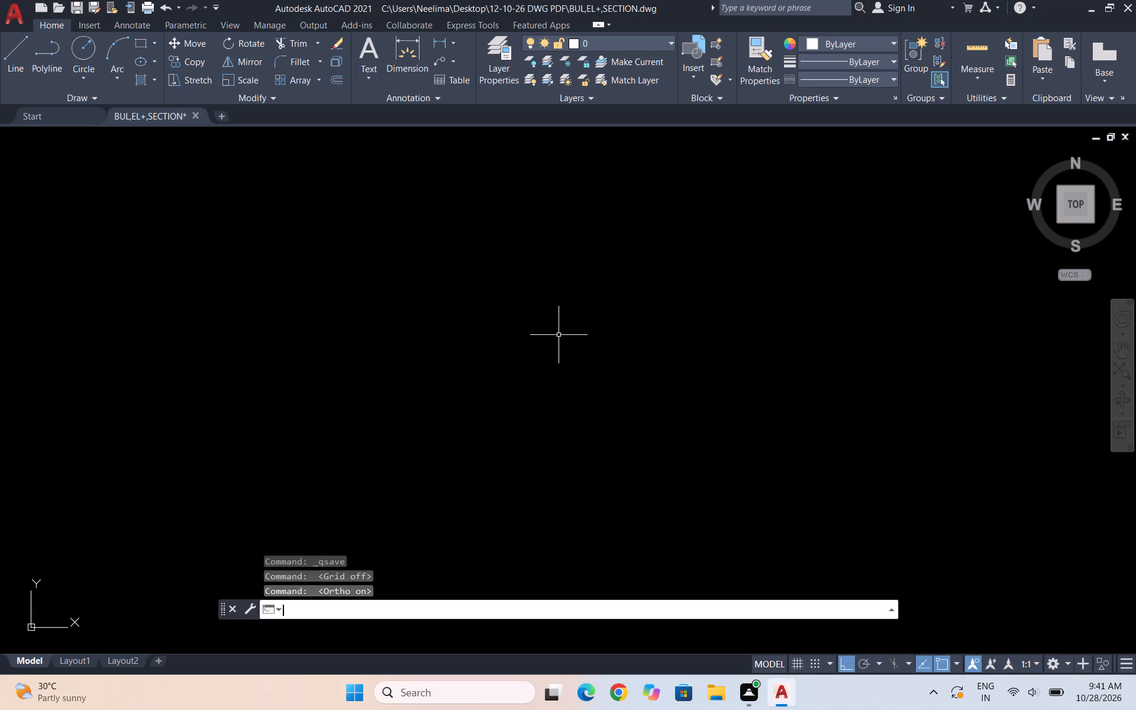
Create a new layer named WALLS.
click(490, 86)
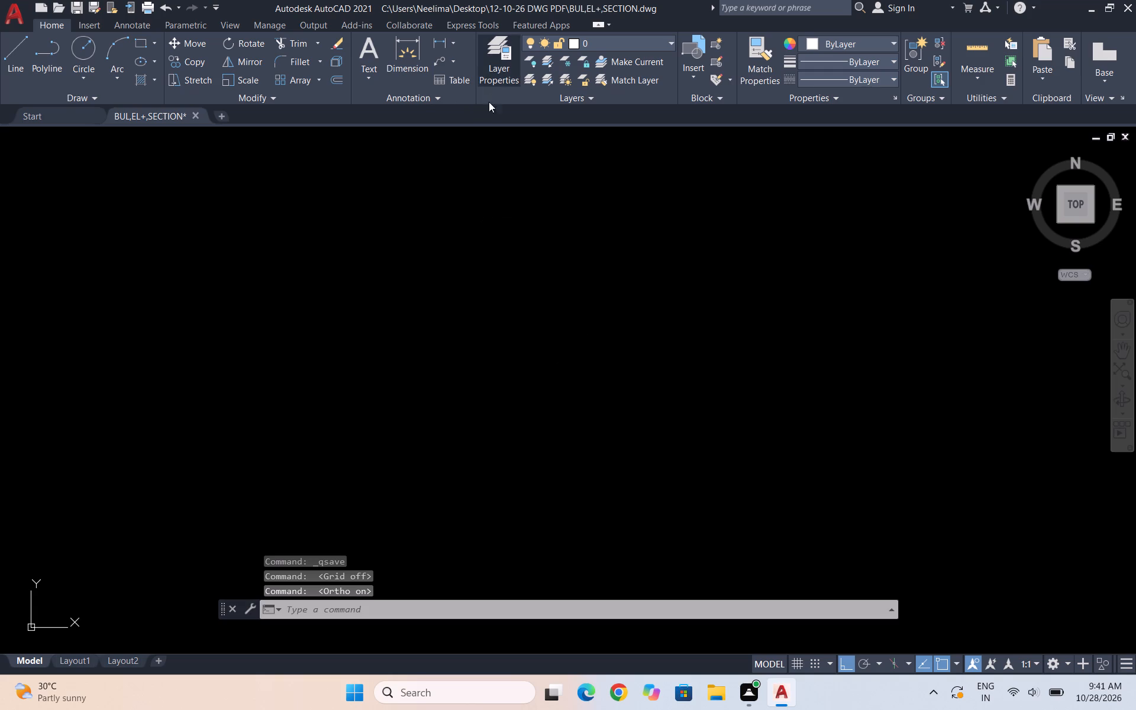
click(134, 62)
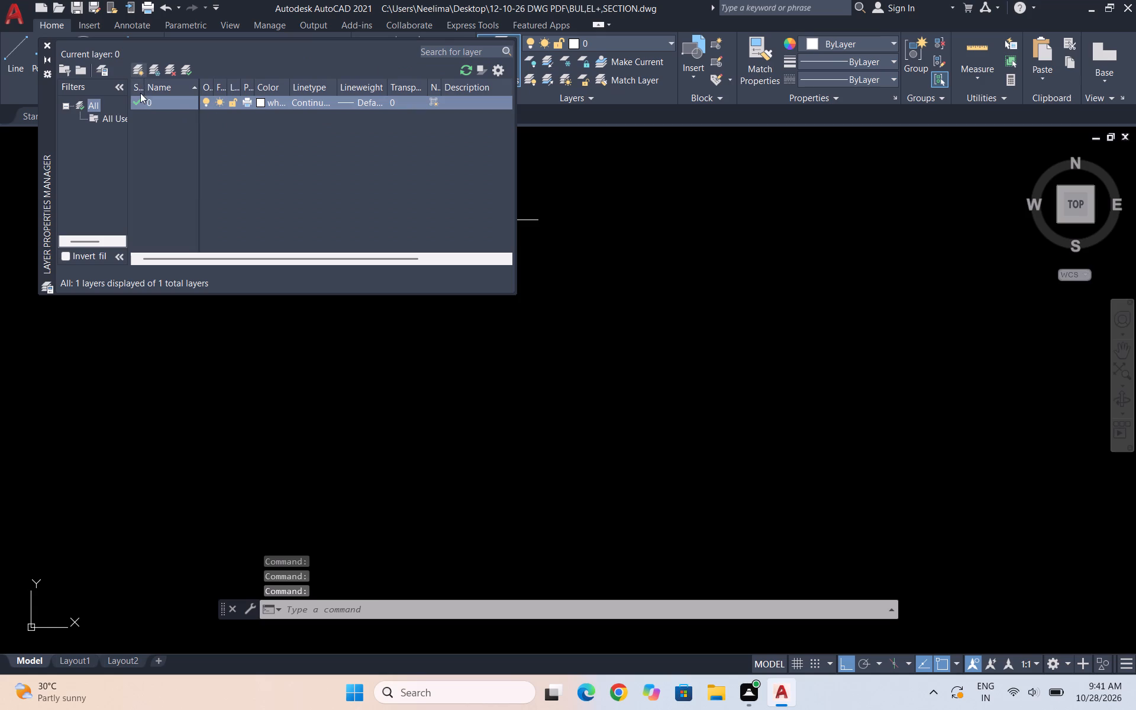
click(137, 76)
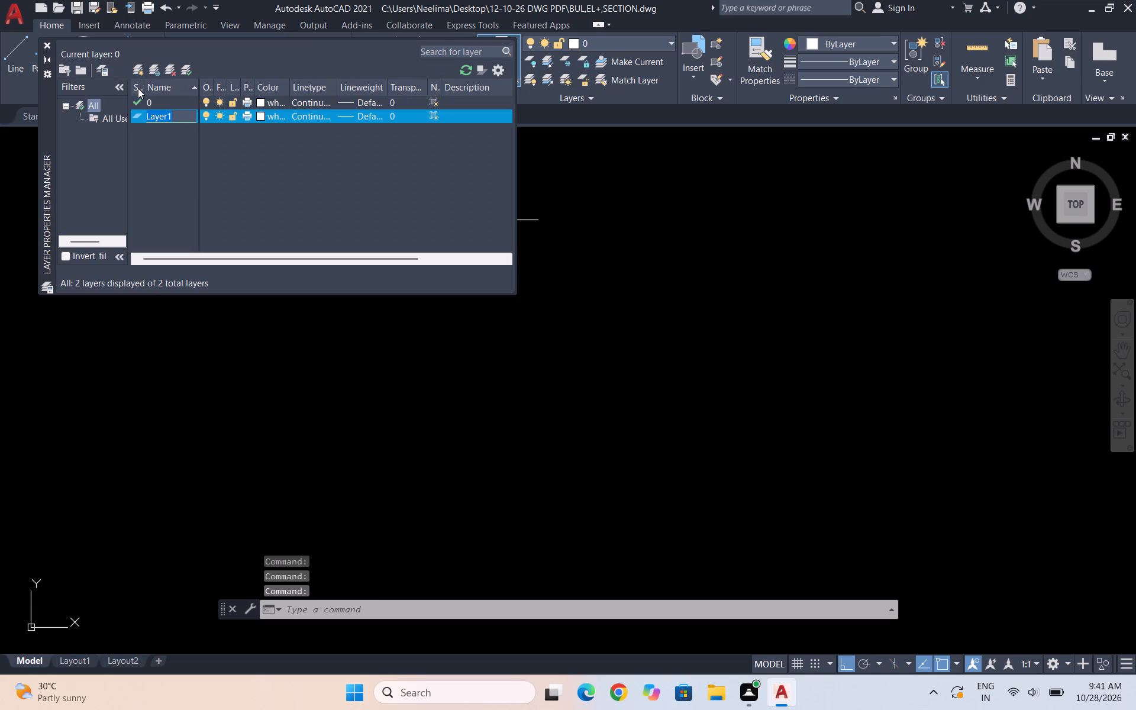
text(WALLS)
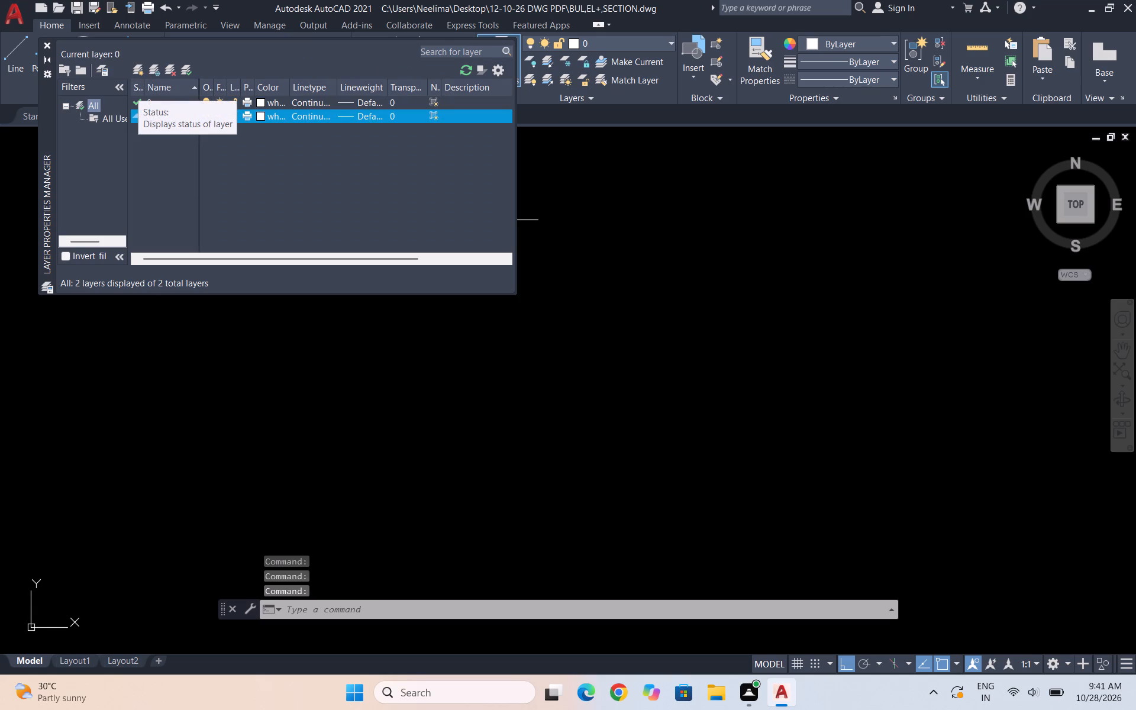
Set the WALLS layer's colour to cyan.
click(262, 116)
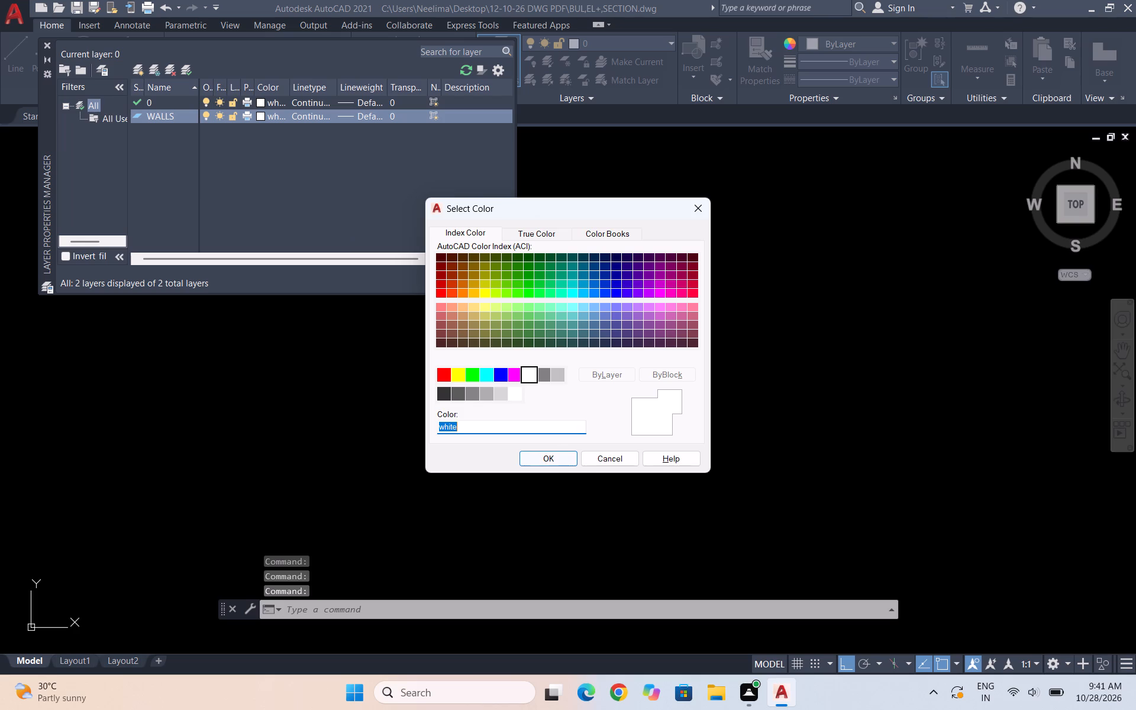
click(488, 373)
click(530, 452)
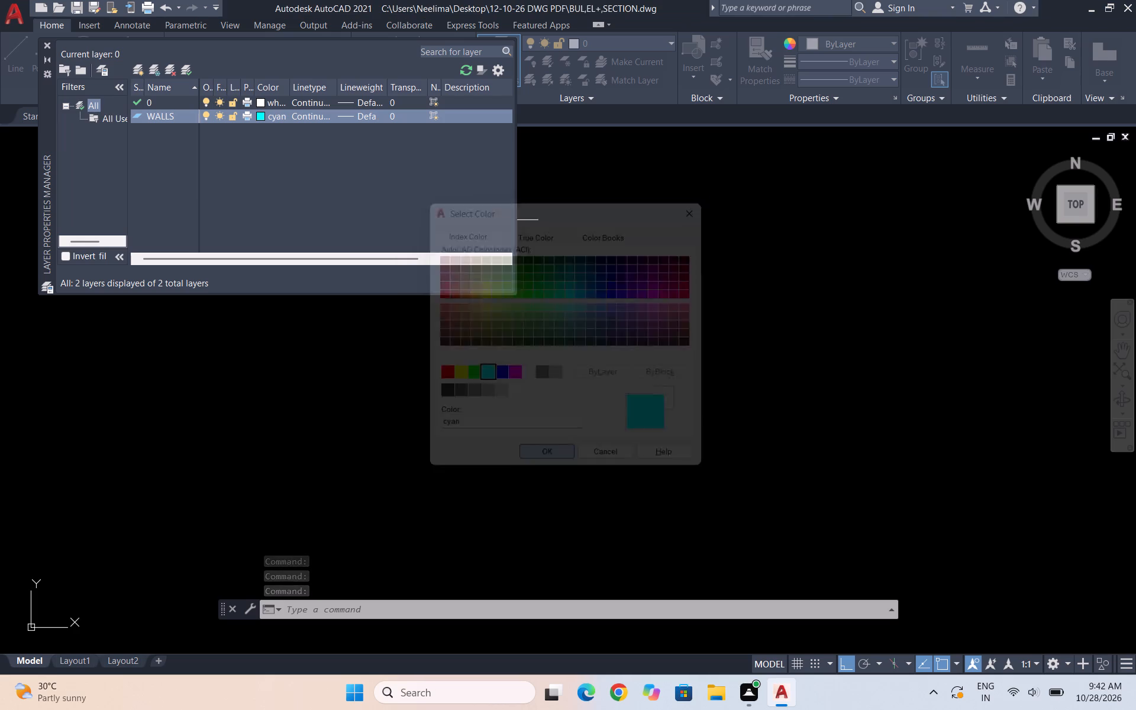
Create a new layer named WINDOWS and set its colour to green.
click(136, 68)
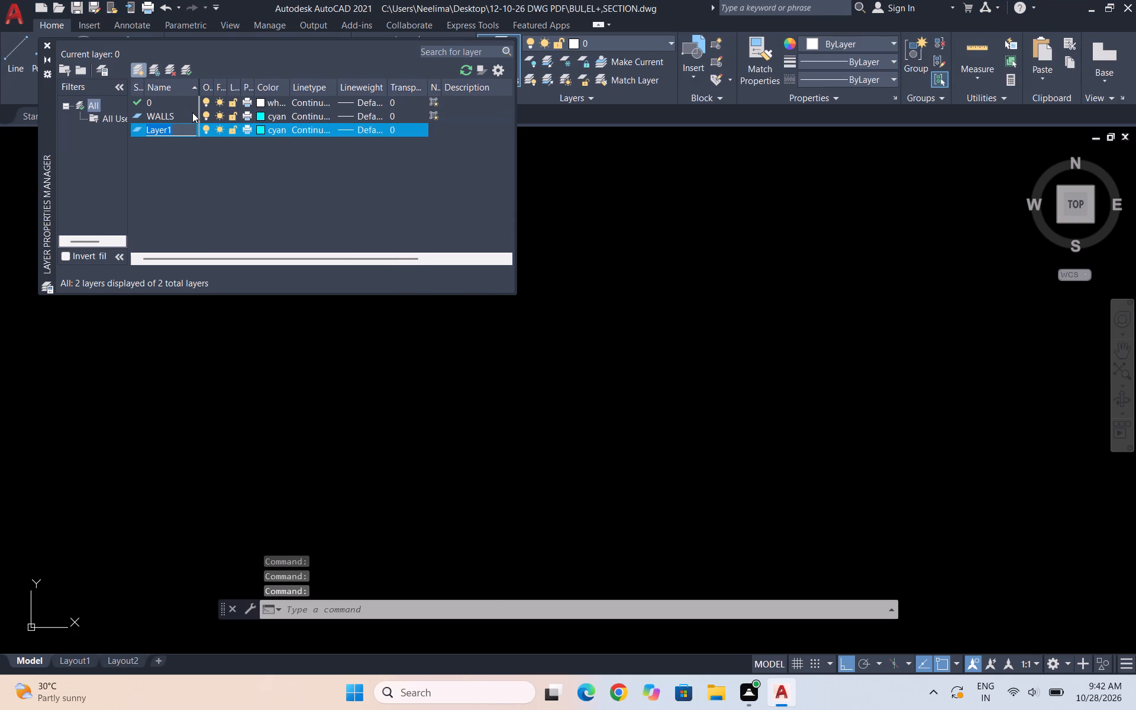
text(WINDOWS)
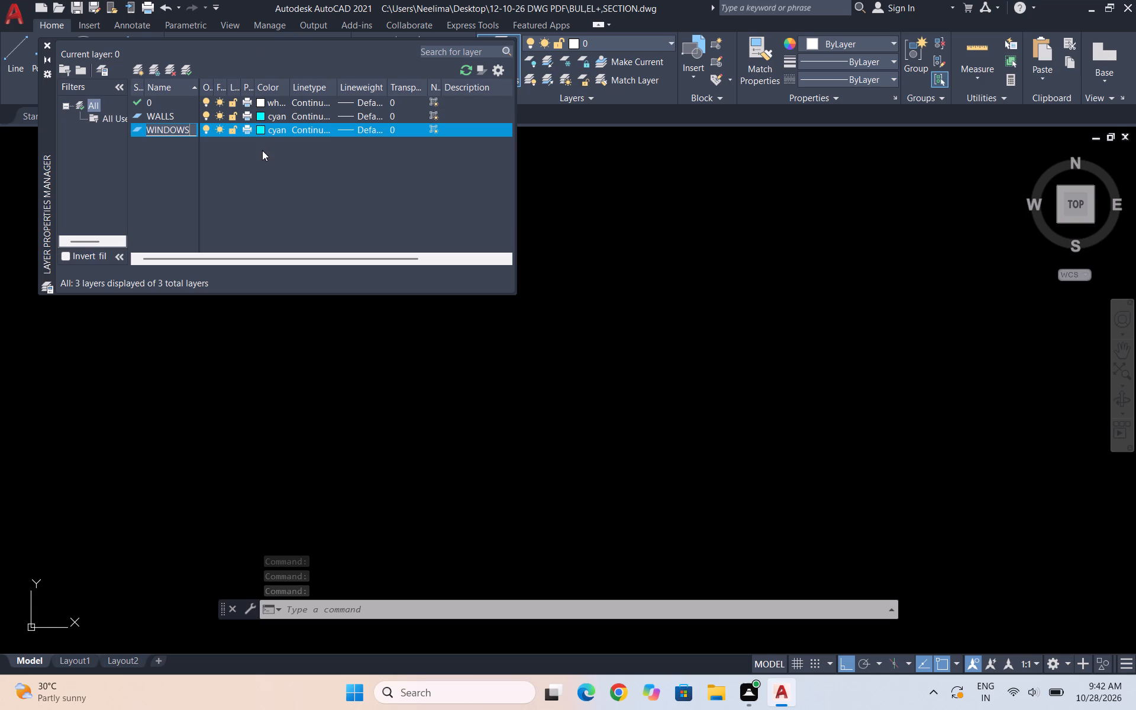
click(259, 131)
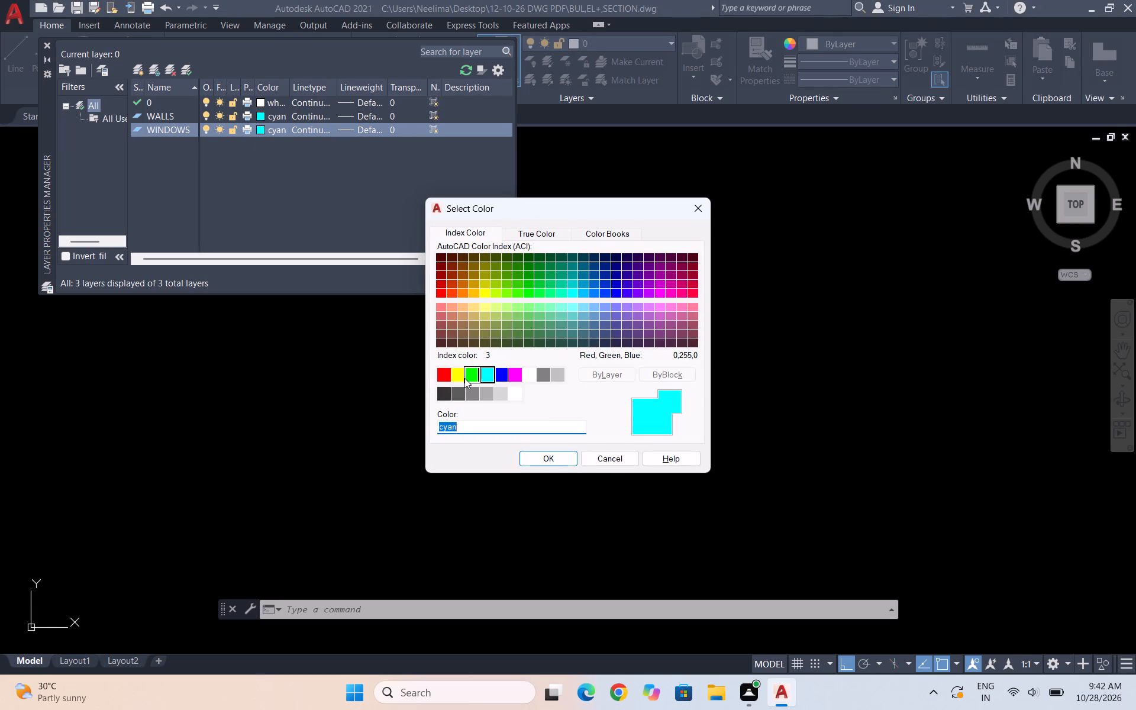
click(473, 378)
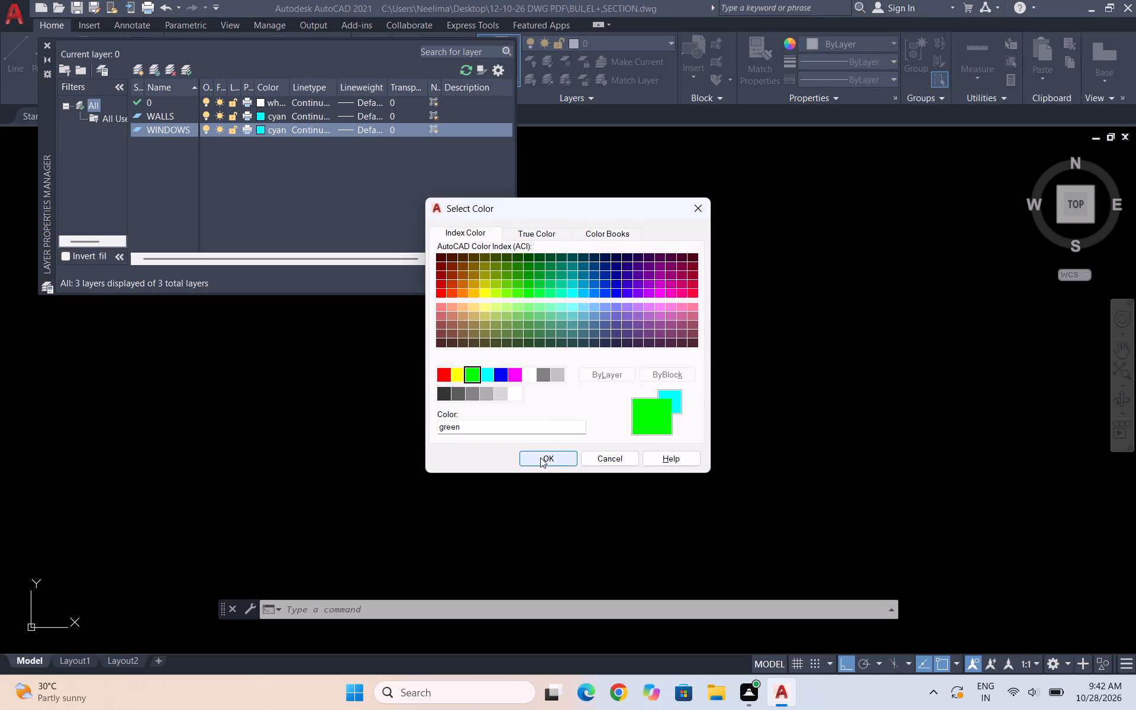
click(540, 457)
Create a new layer named DOORS and set its colour to yellow.
click(140, 69)
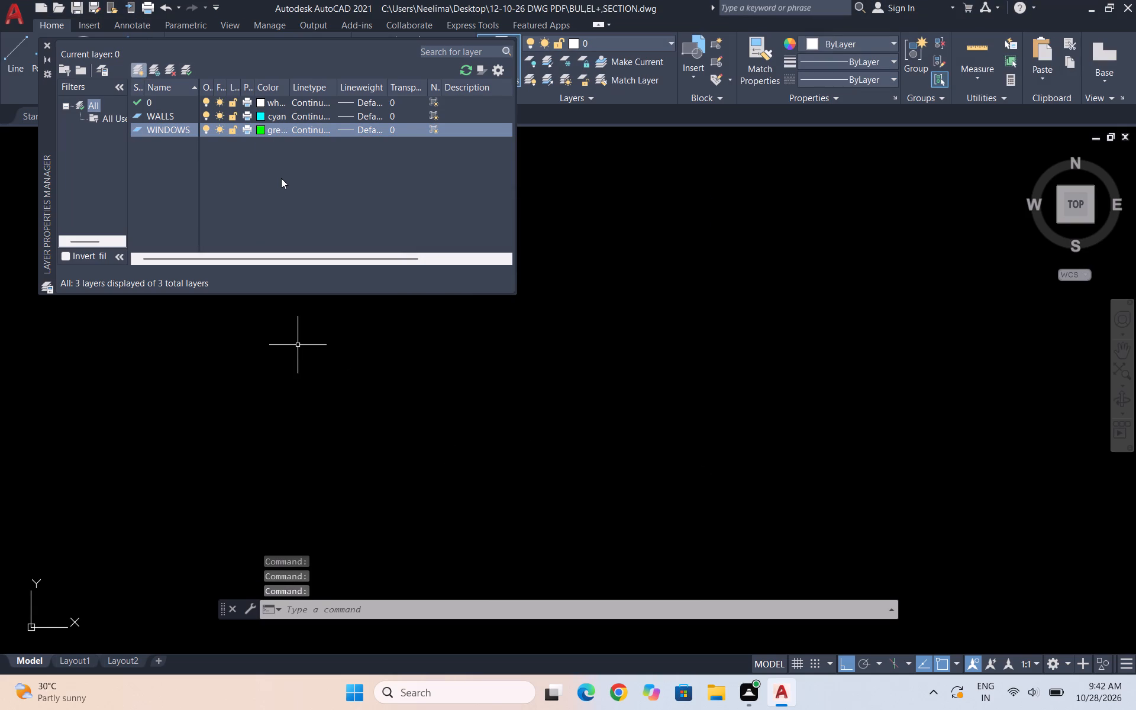
text(DOORS)
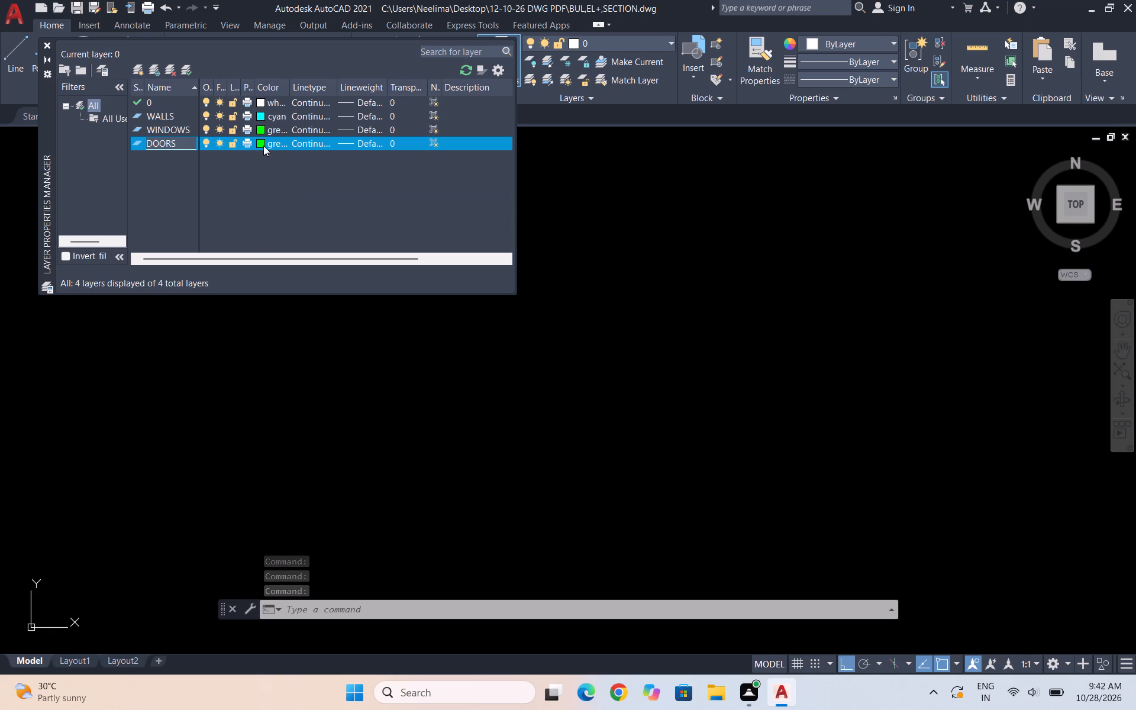
click(263, 146)
click(460, 378)
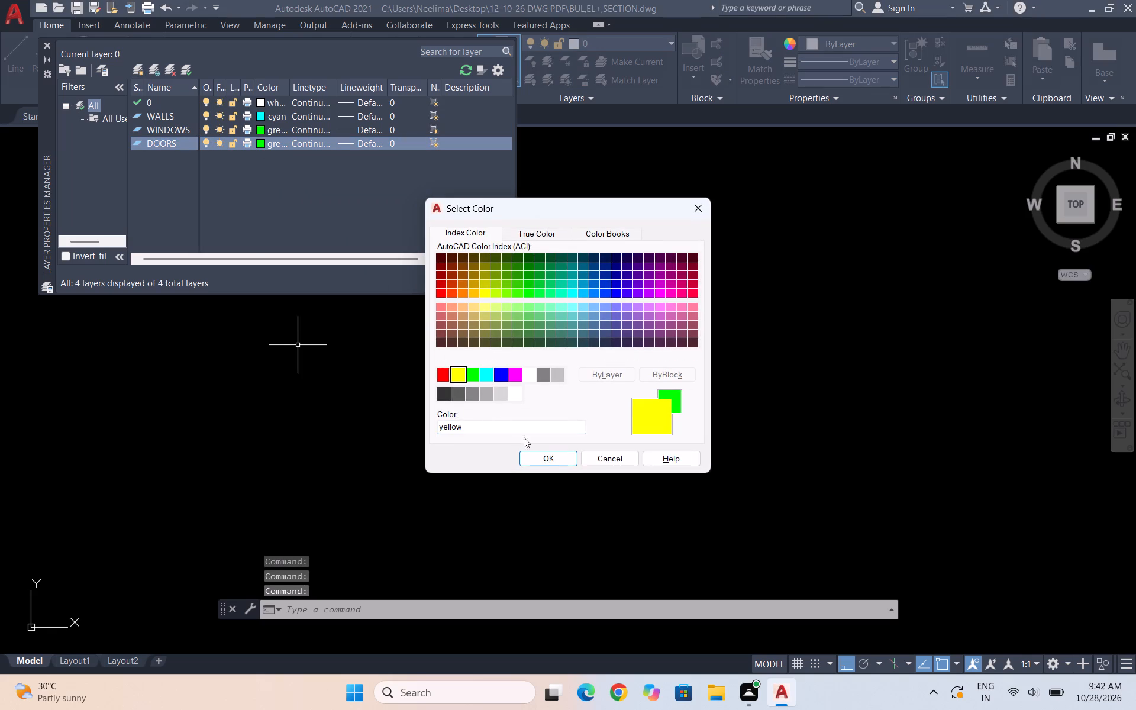
click(543, 457)
Create a new layer named TEXT and set its colour to red.
click(144, 68)
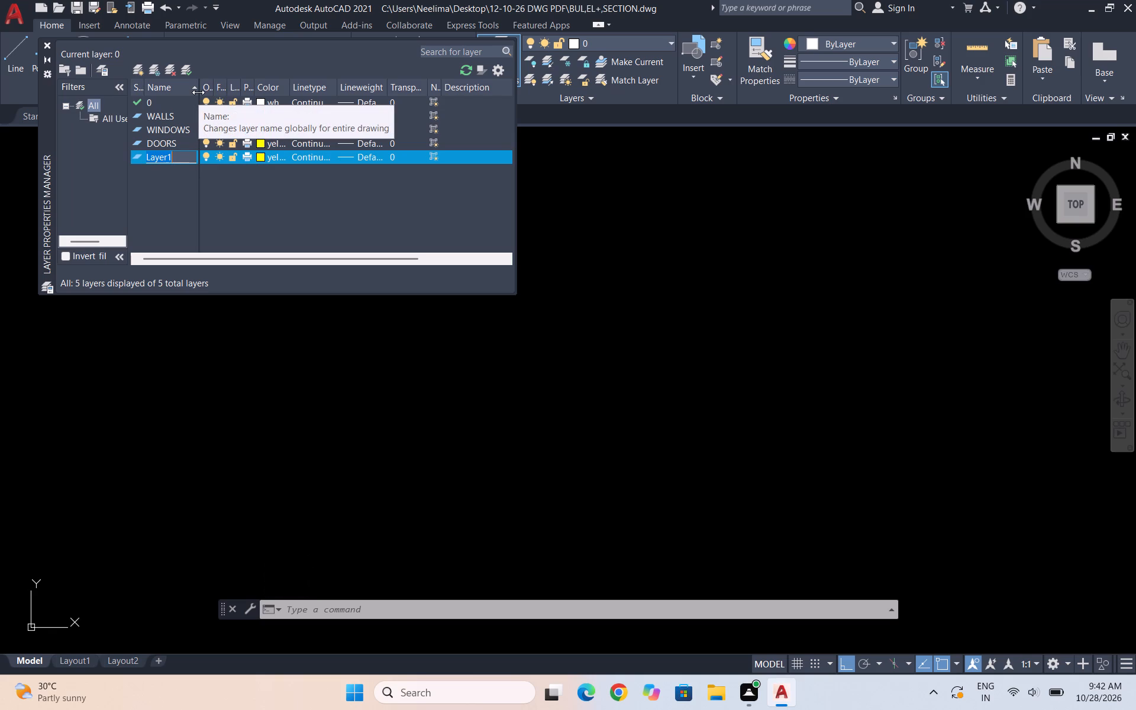
text(TEXT)
click(260, 157)
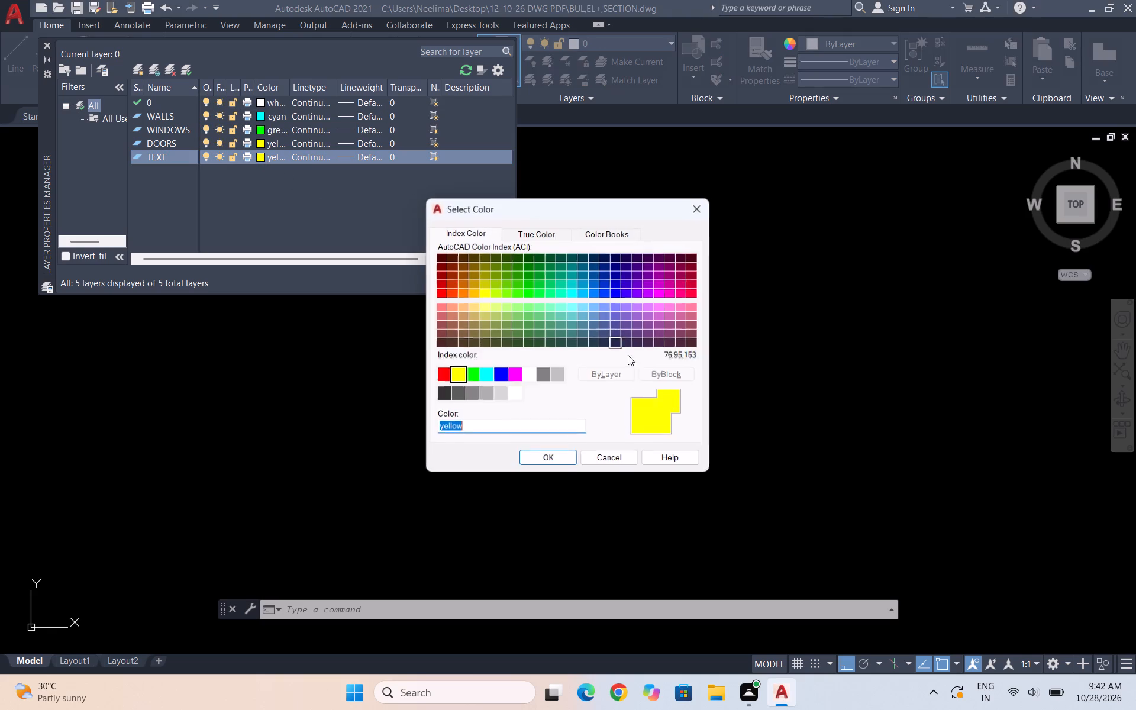
click(443, 373)
click(564, 457)
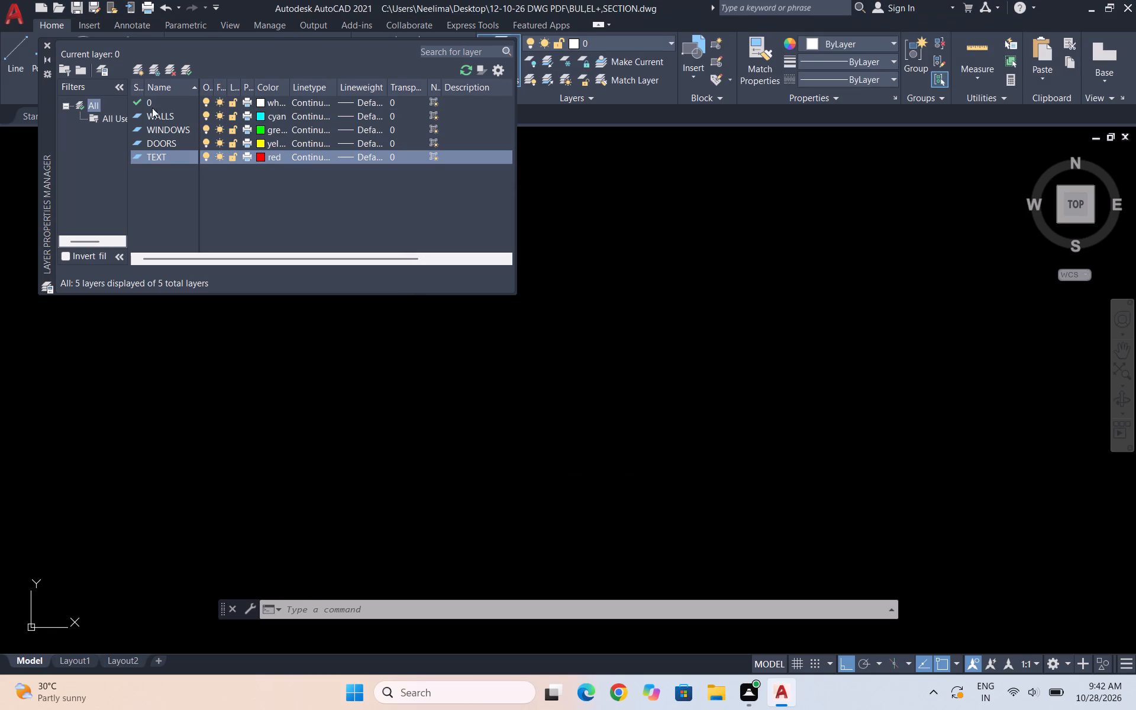
Create a new layer named H and set its colour to index colour 220.
click(135, 70)
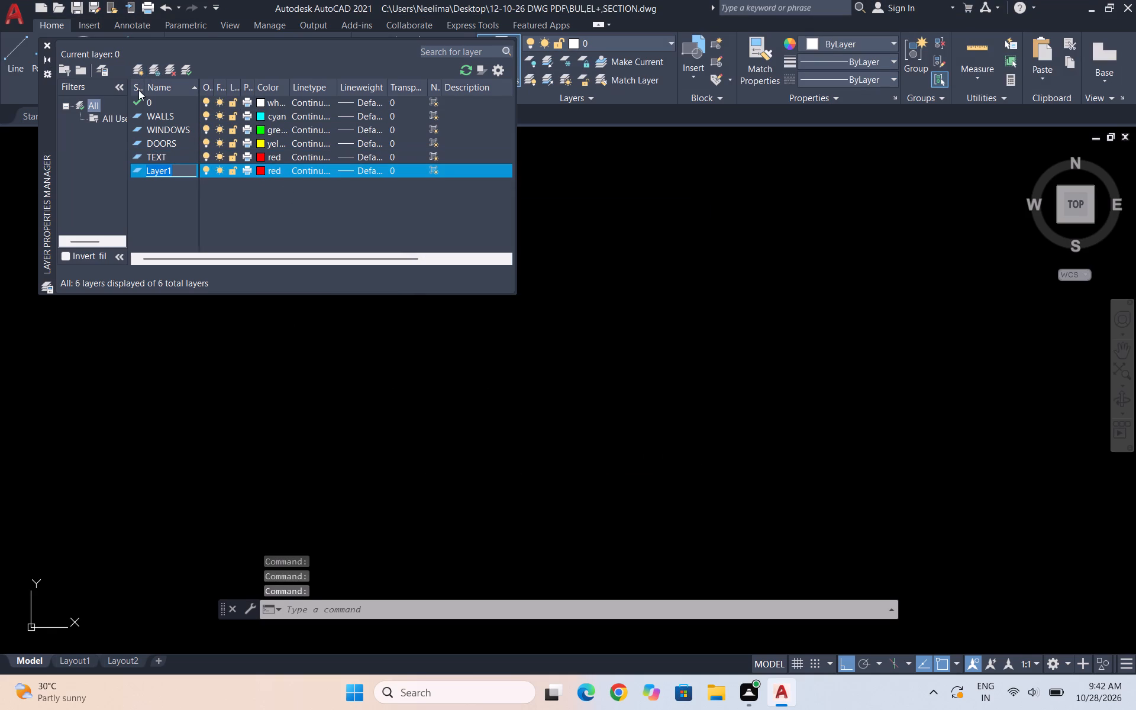
key(h)
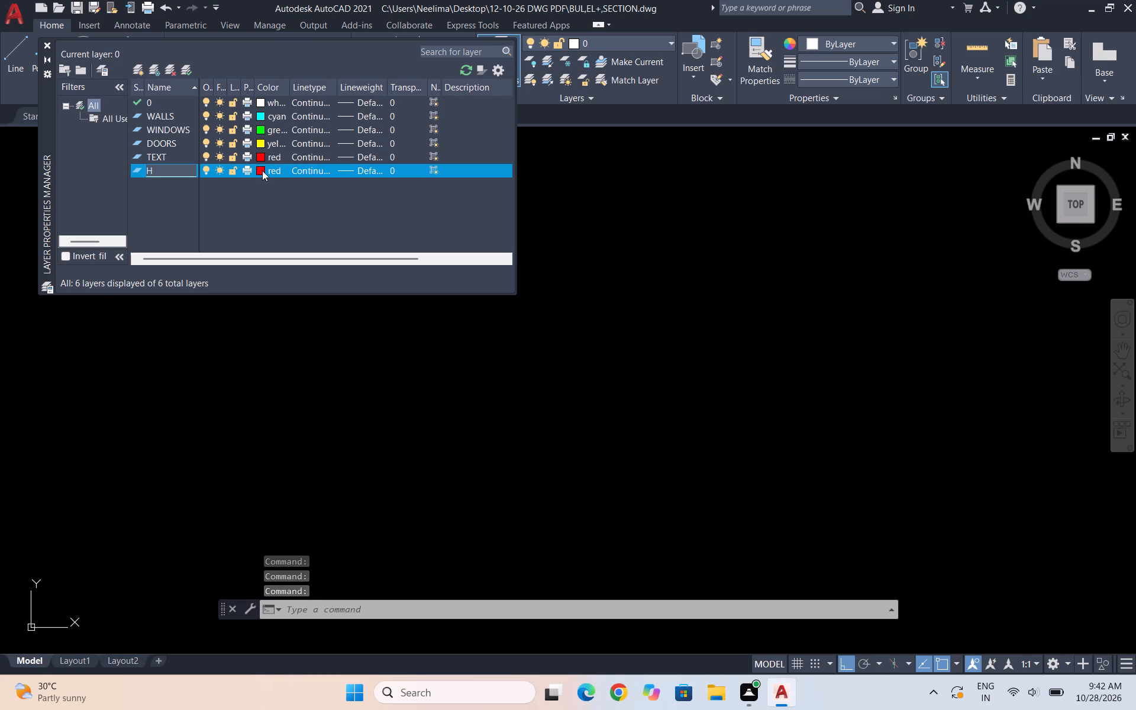
click(262, 170)
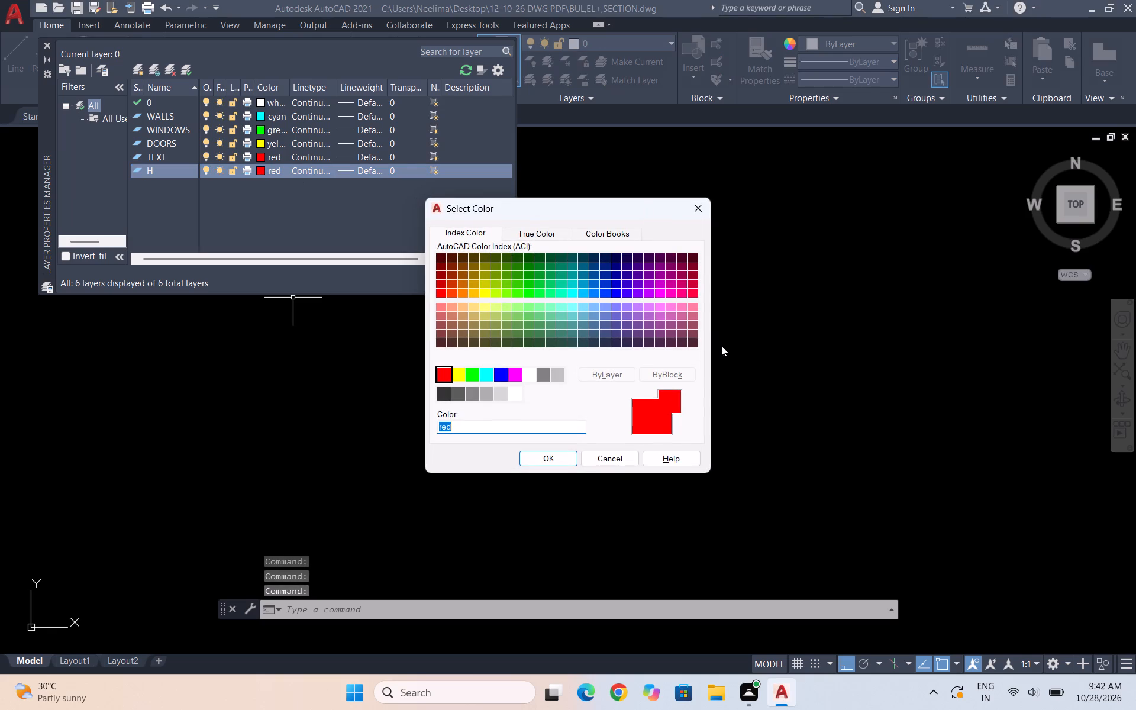
click(673, 309)
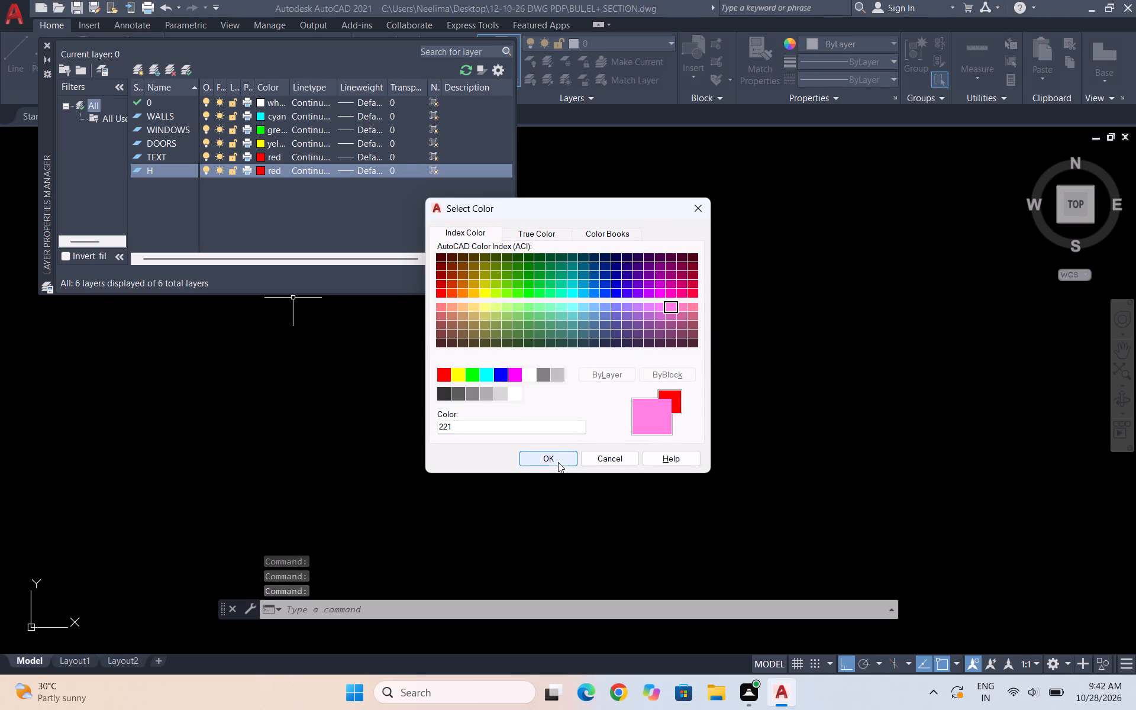
click(672, 295)
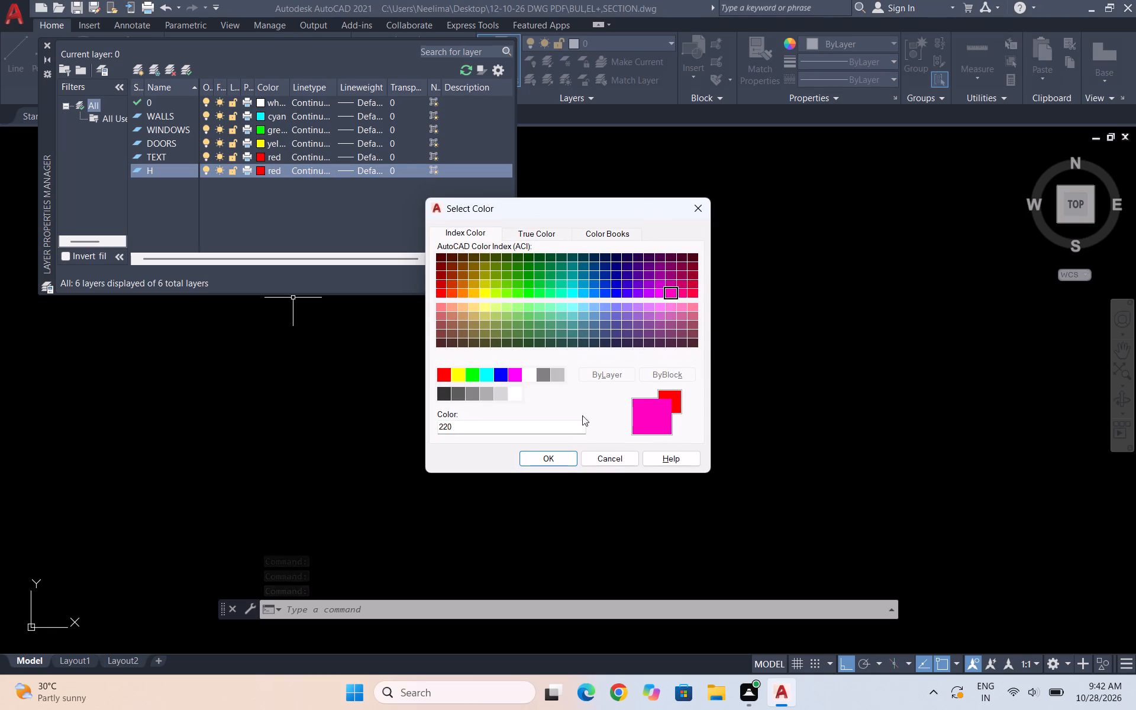
click(567, 451)
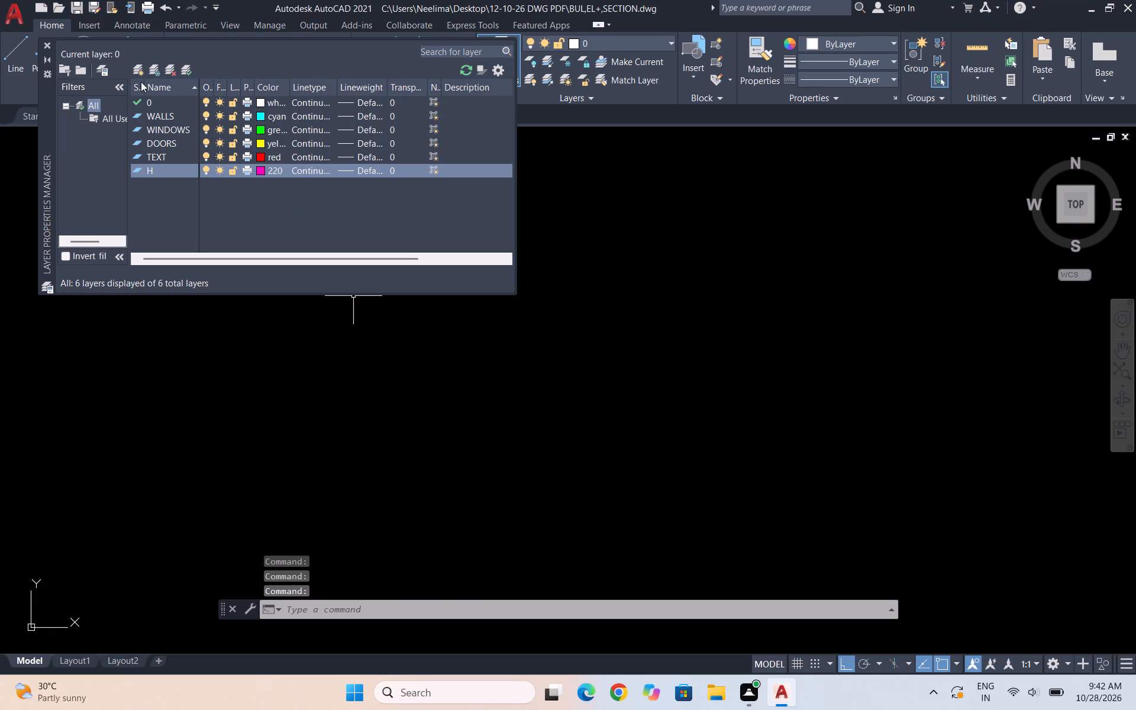
Create a new layer named HH, frozen in all viewports, and set its colour to index colour 241.
click(151, 67)
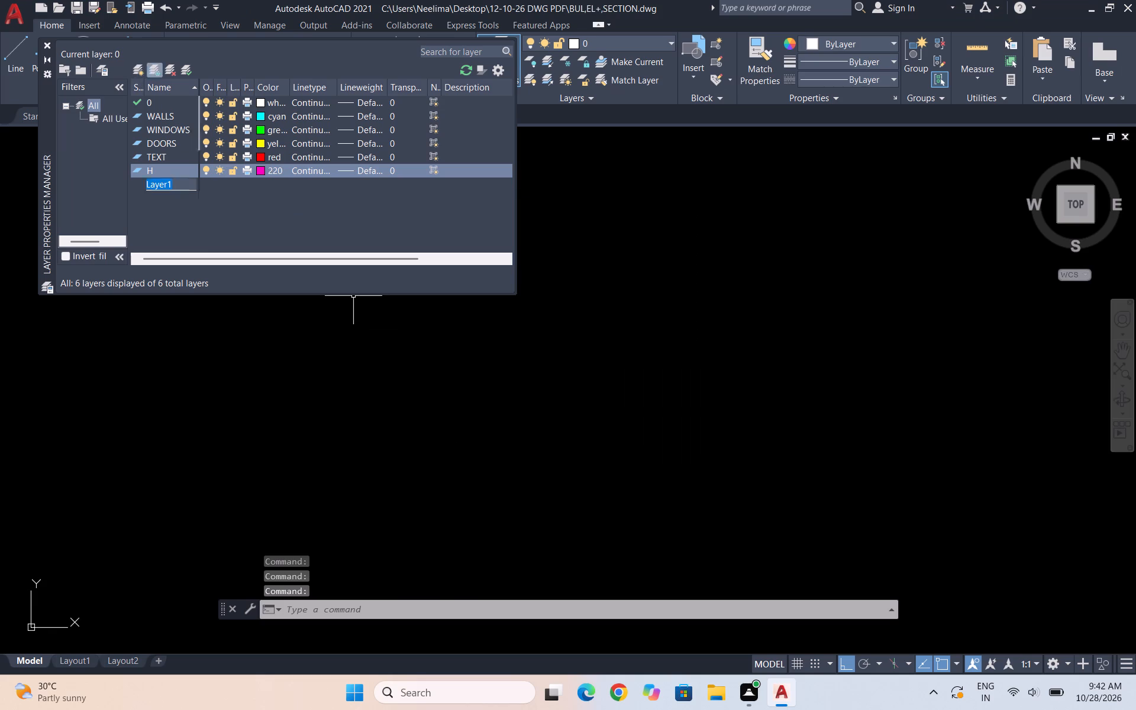
text(HH)
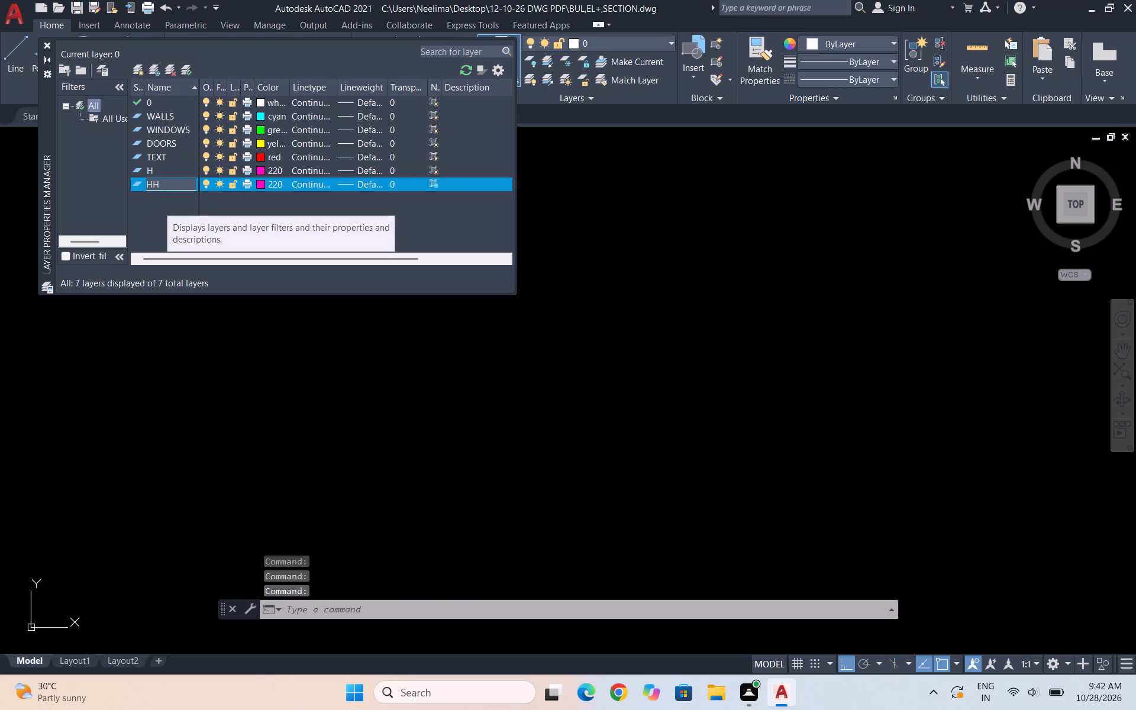
click(260, 185)
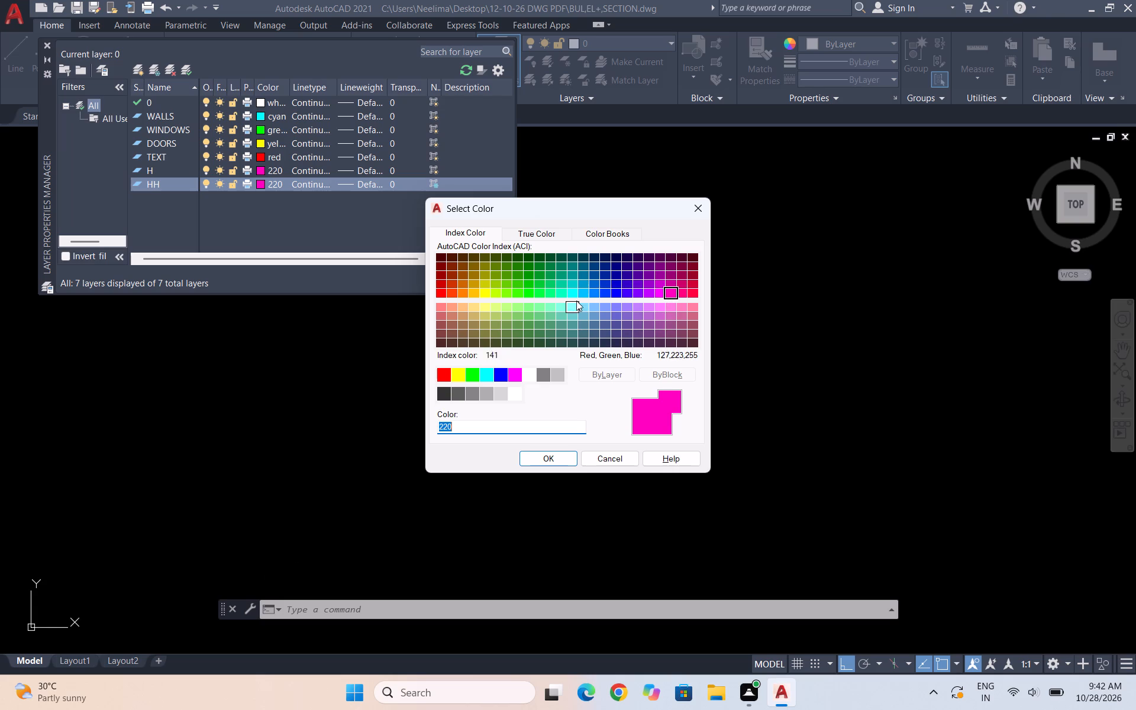
click(690, 306)
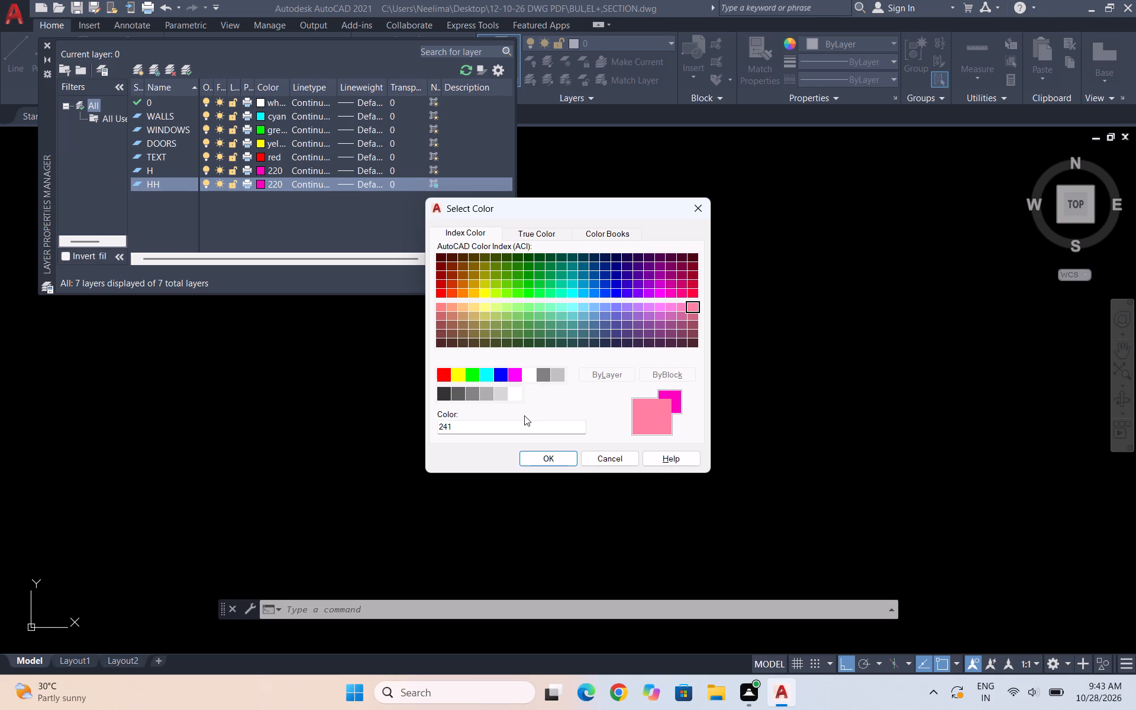
click(550, 453)
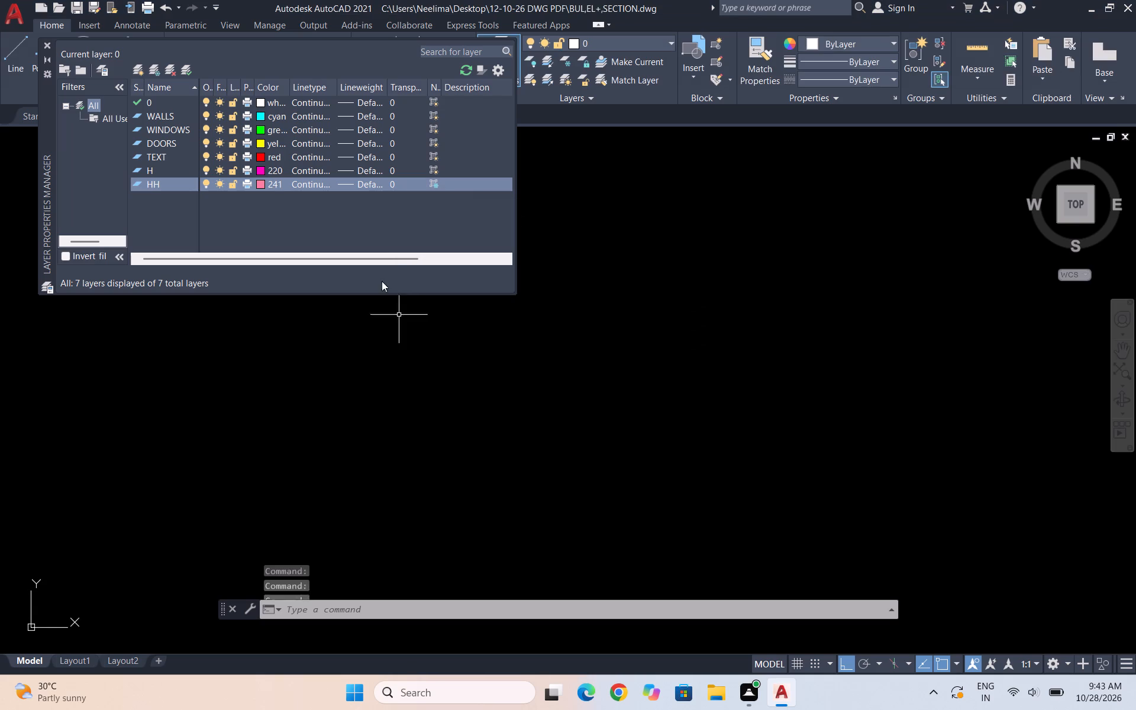
Create a new layer named LIFT.
click(138, 66)
key(l)
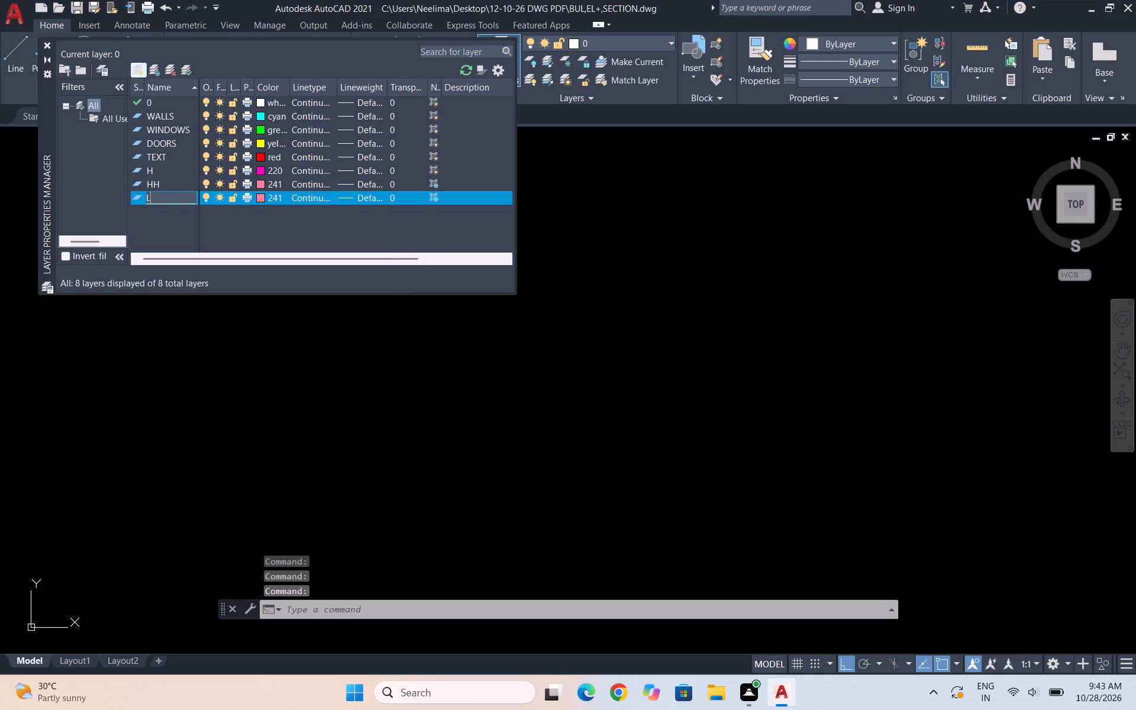
text(IFT)
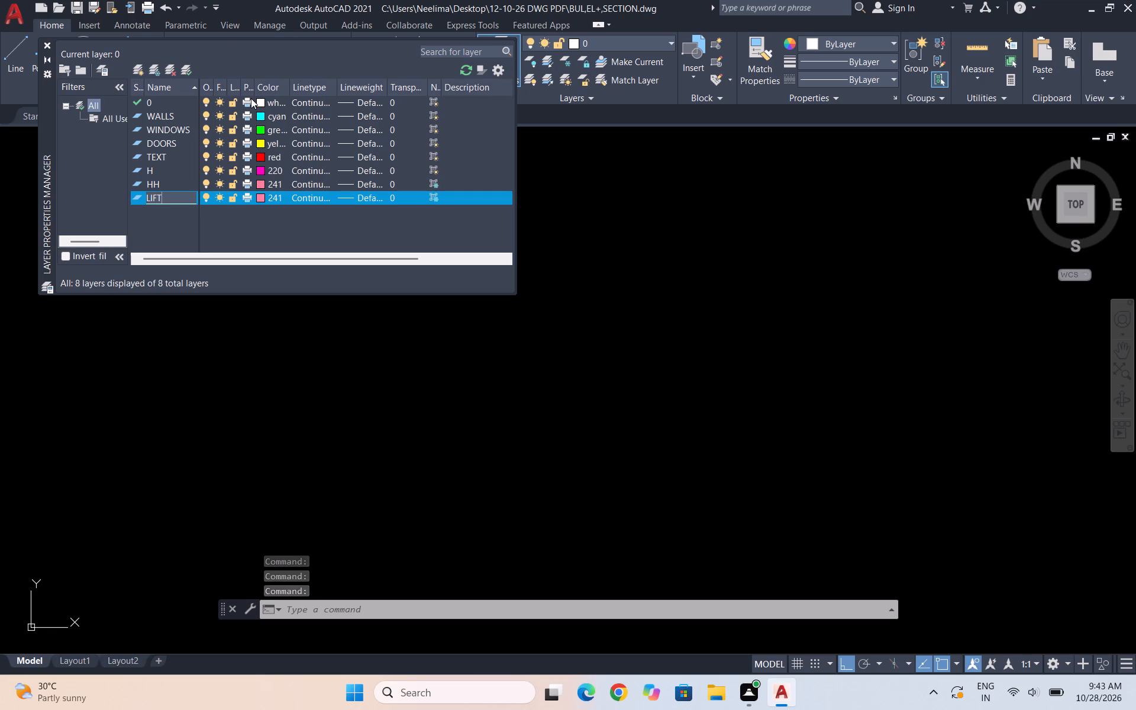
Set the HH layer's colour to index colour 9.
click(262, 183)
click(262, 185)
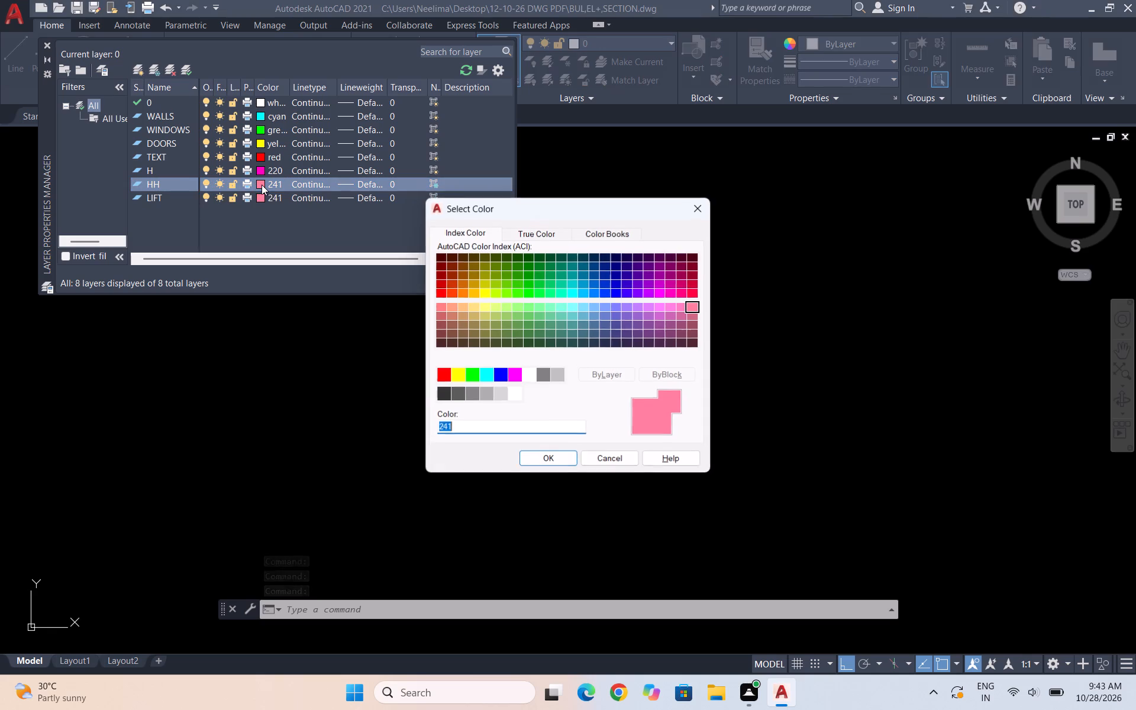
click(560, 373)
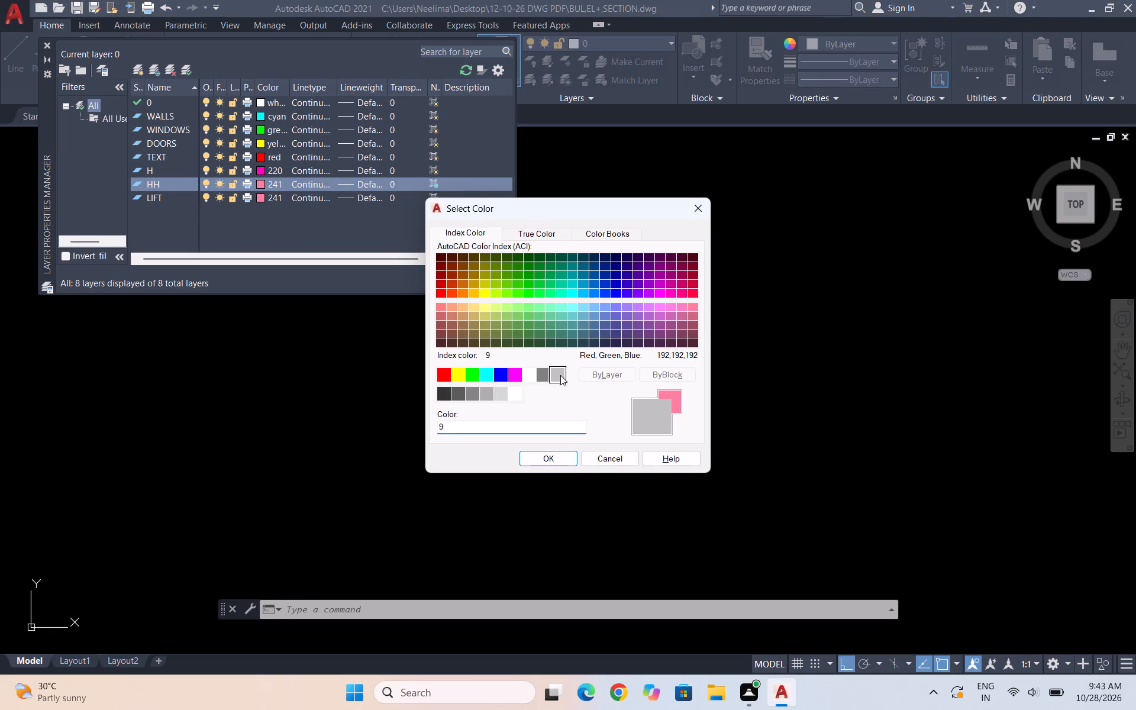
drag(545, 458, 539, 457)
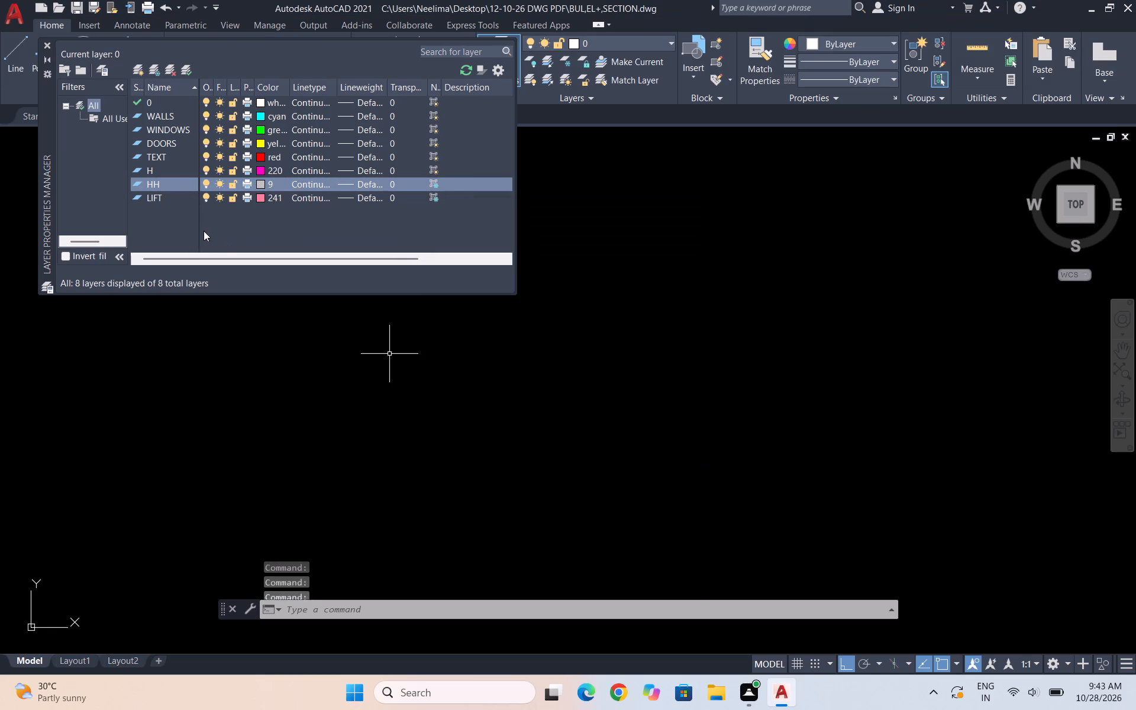
Make the HH layer current and rename it as LH.
double_click(166, 183)
click(167, 183)
double_click(167, 183)
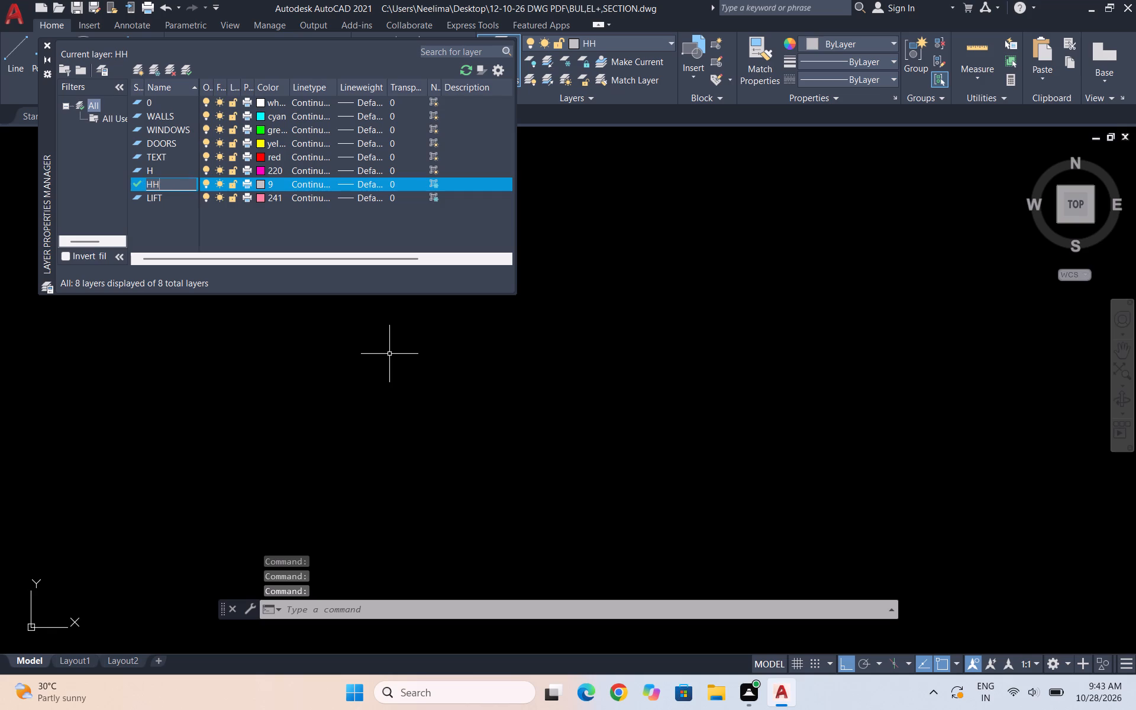
key(BackSpace)
key(BackSpace)
key(BackSpace)
key(l)
key(h)
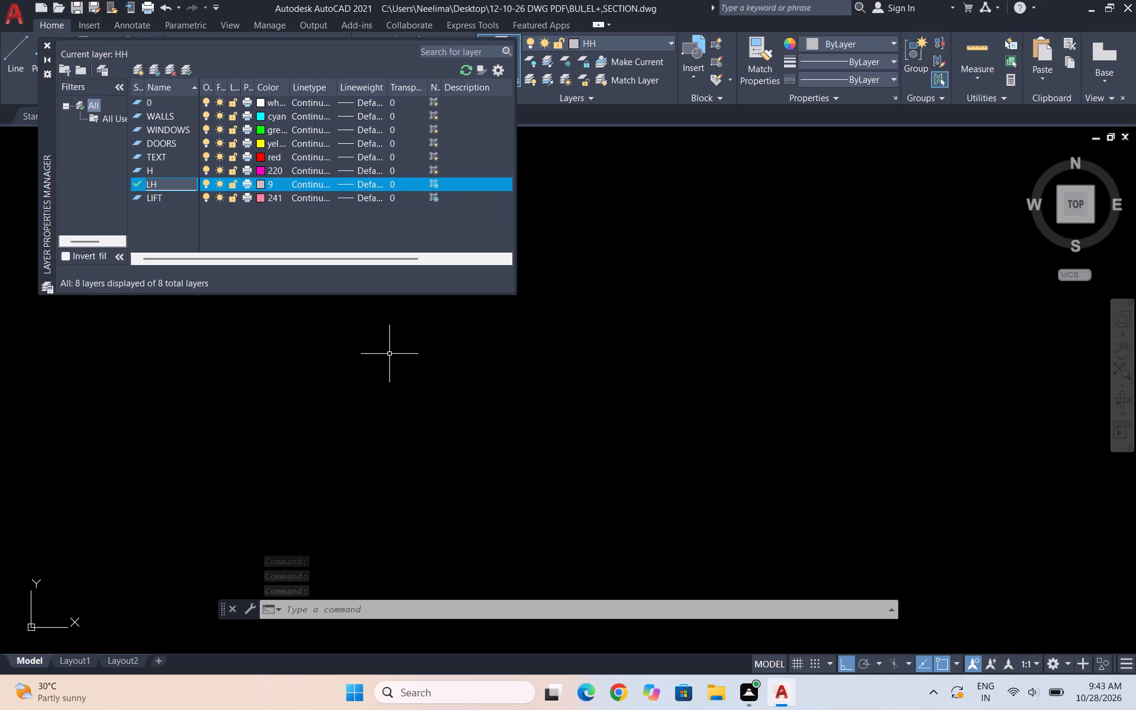
Set the LH layer's colour to index colour 254.
click(260, 181)
click(259, 184)
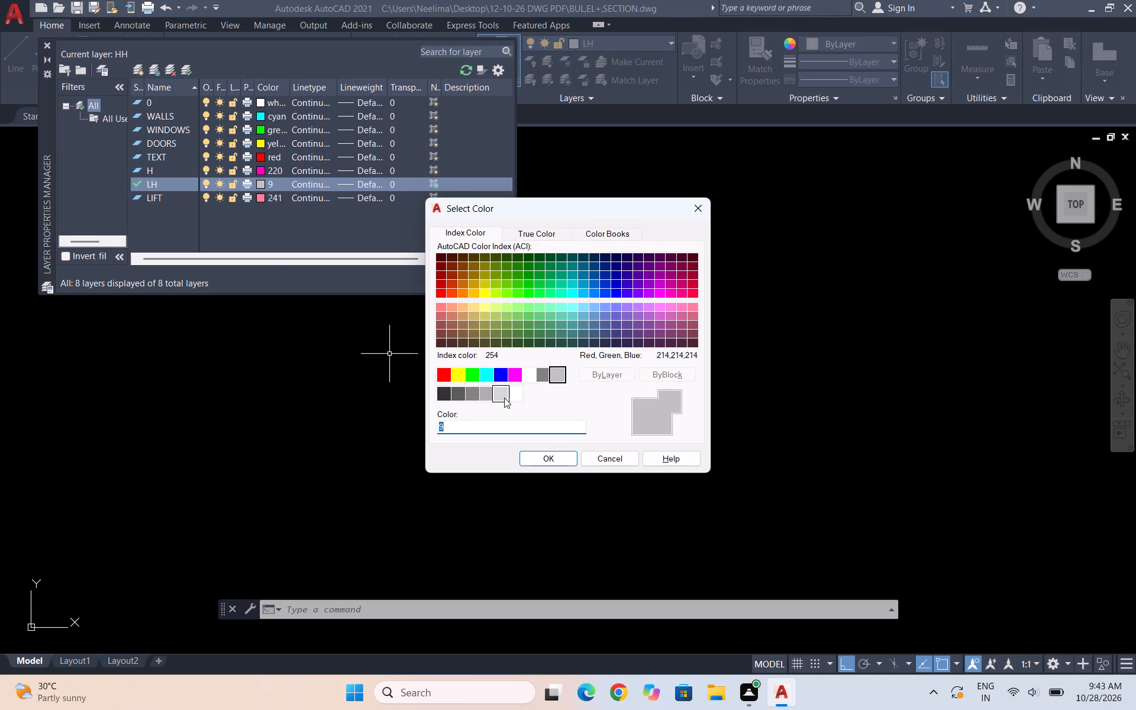
click(504, 398)
click(560, 454)
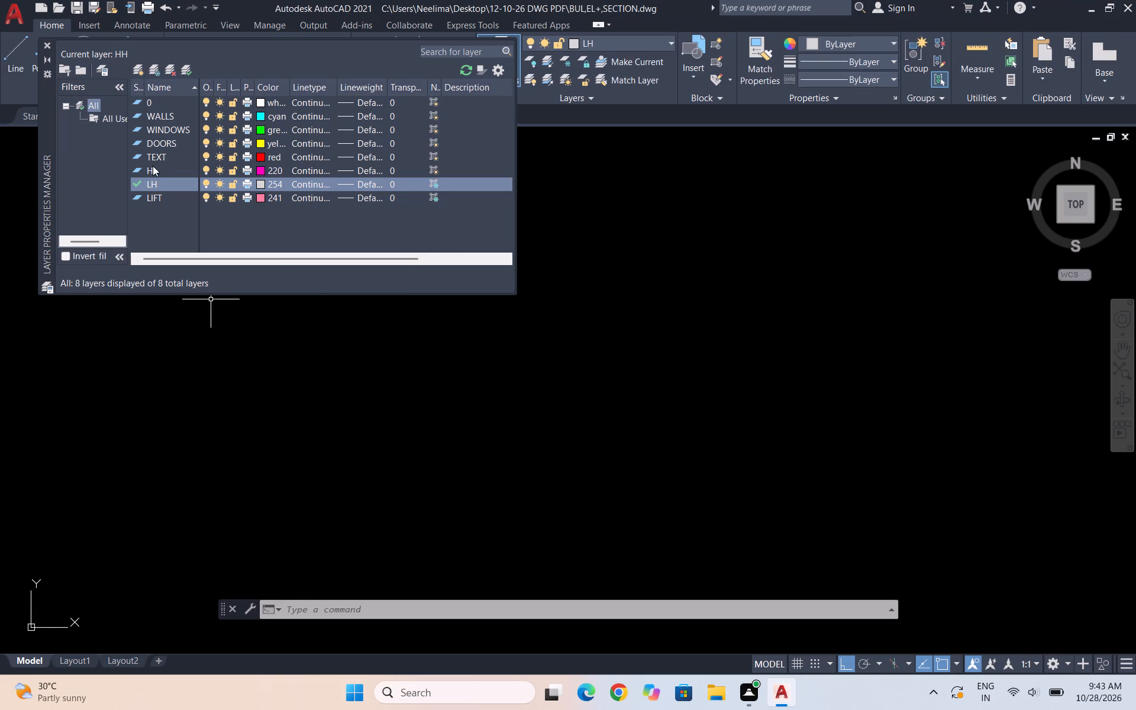
Make the WALLS layer current and close the layer manager.
click(173, 117)
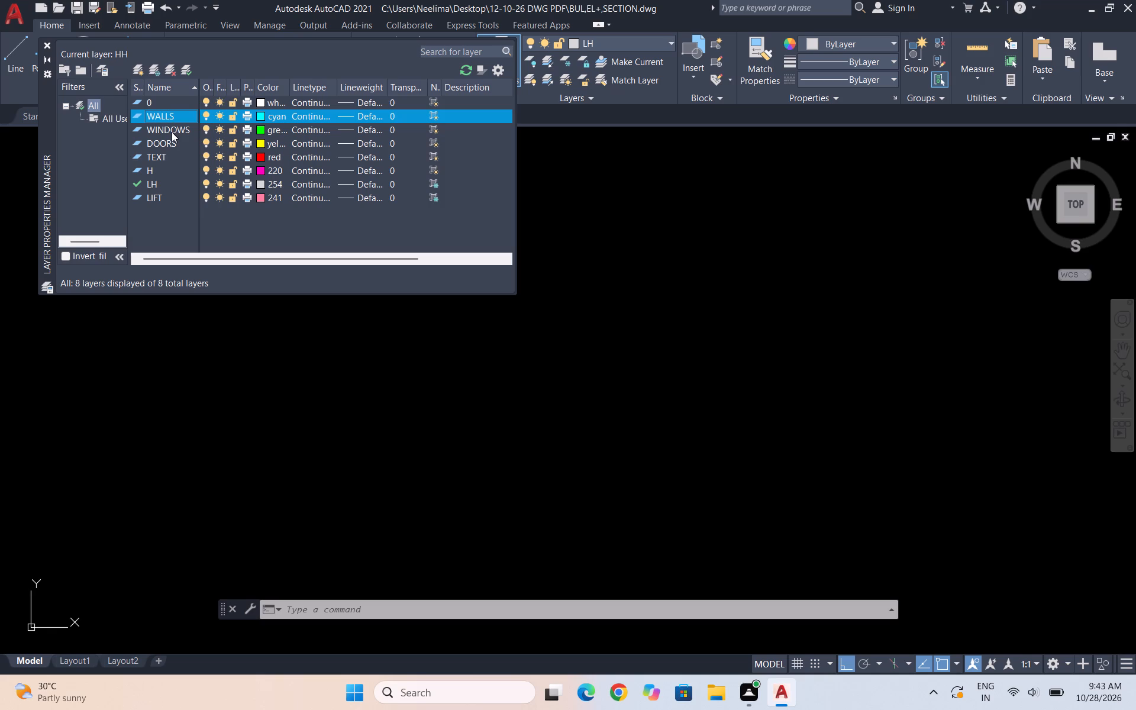
click(192, 78)
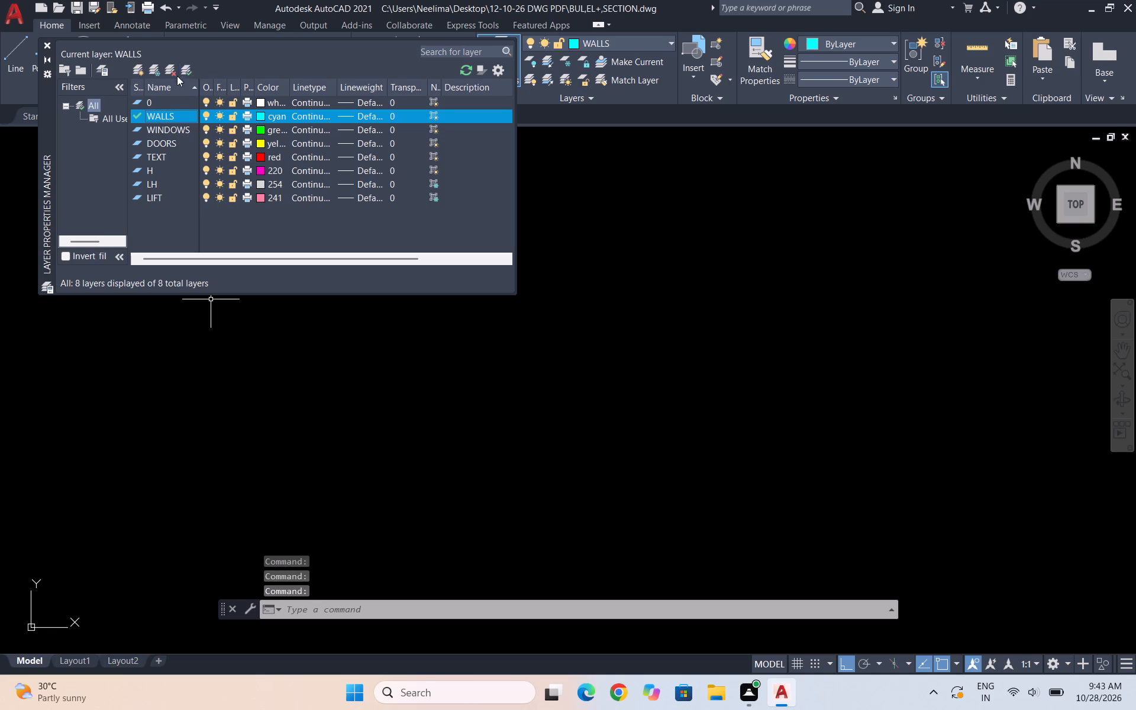
click(46, 46)
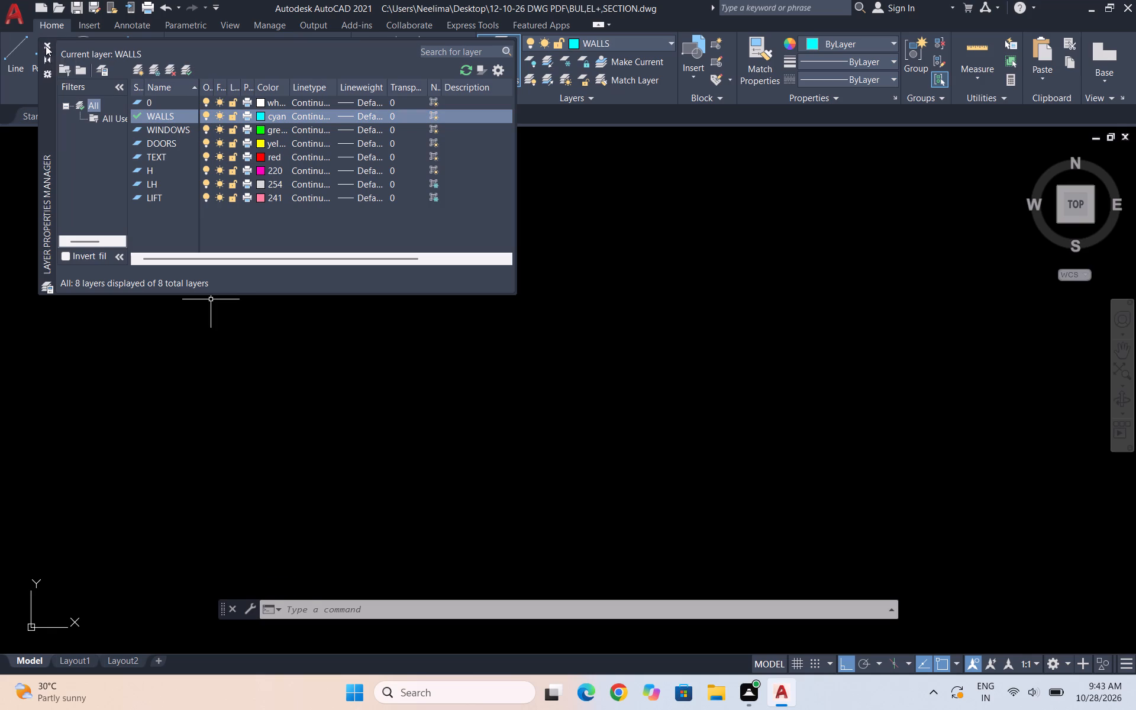
Draw a vertical construction line (XLINE) through a point in the empty drawing area.
text(XL)
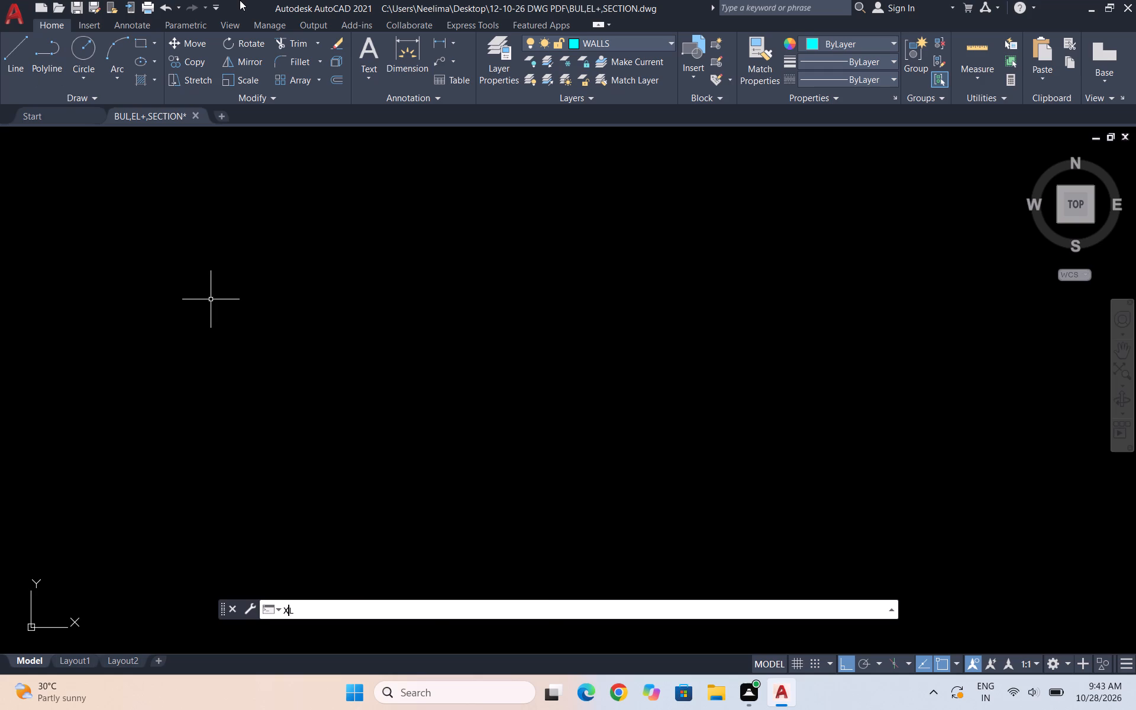
key(Return)
key(v)
key(Return)
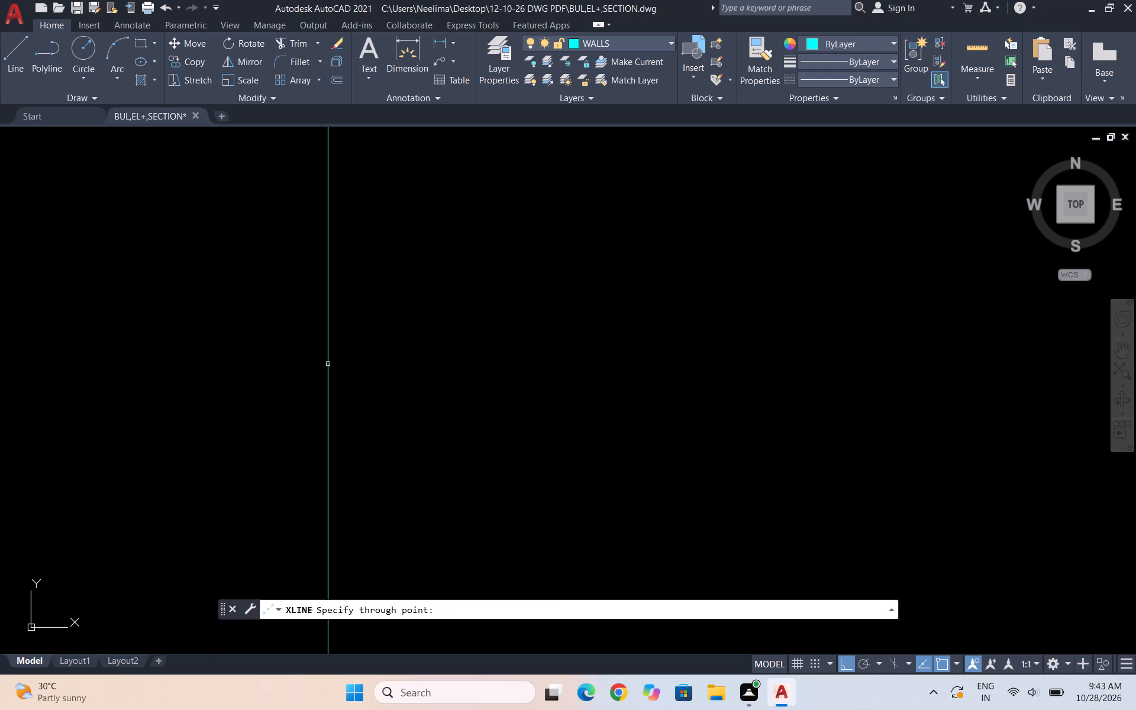
click(321, 295)
key(Escape)
key(Escape)
key(Escape)
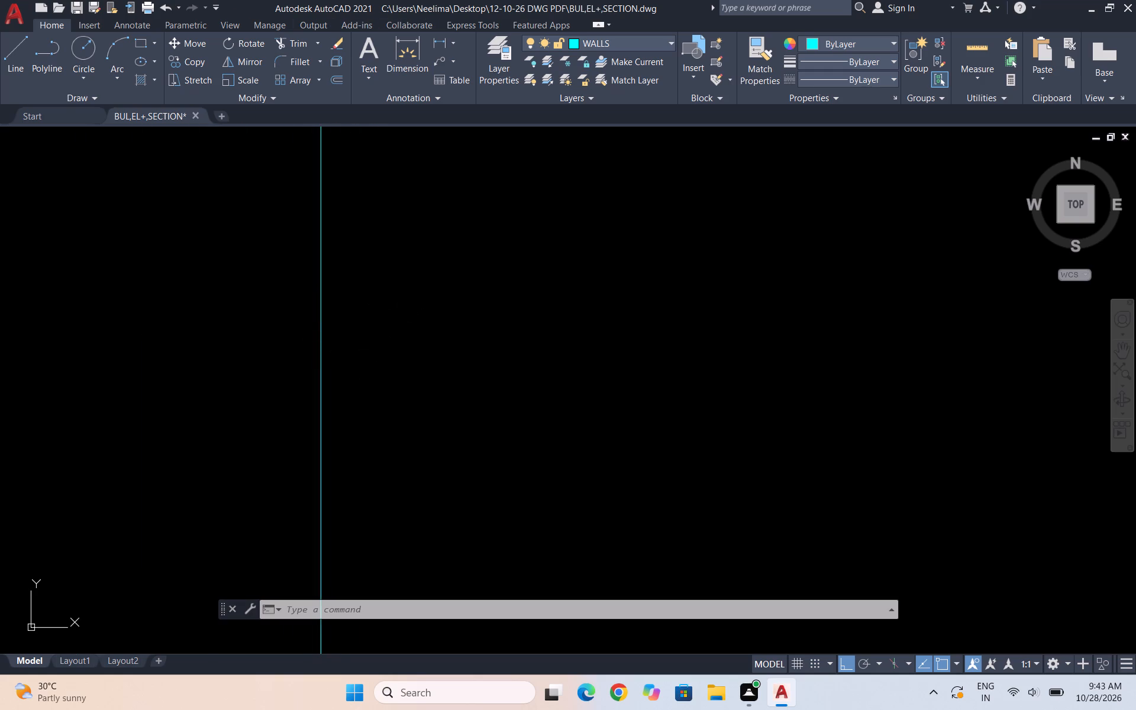
key(Escape)
Offset the vertical construction line 9" to the right for the first wall thickness.
key(o)
key(Return)
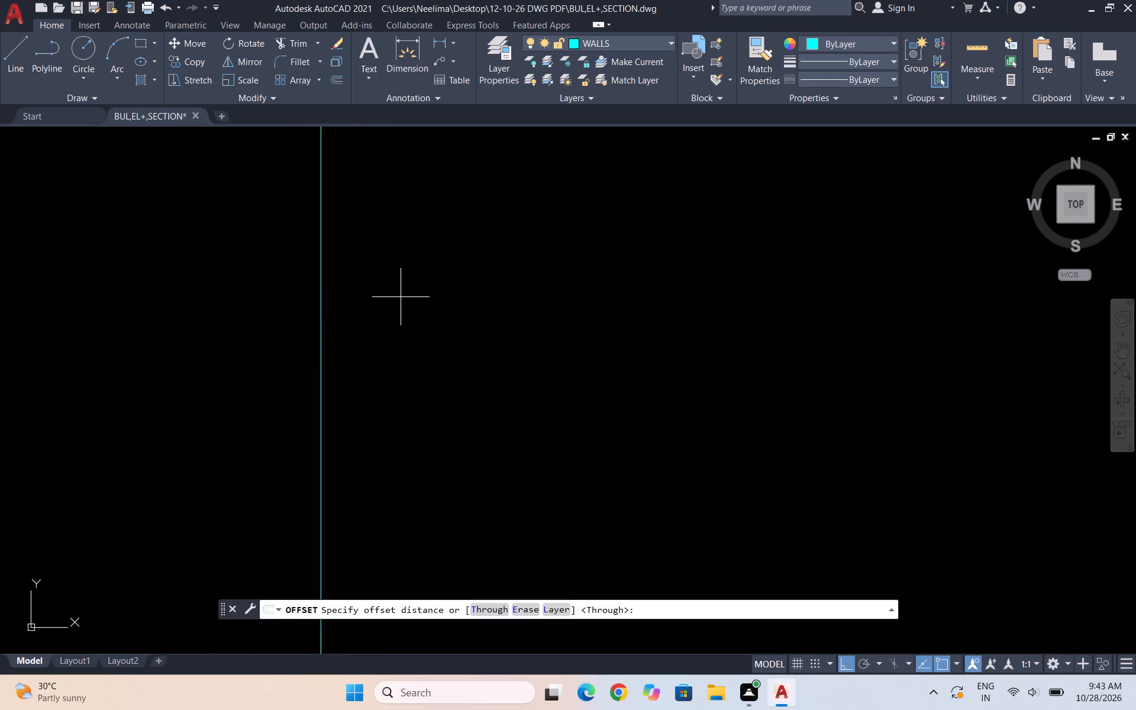
key(9)
key(shift+quotedbl)
key(Return)
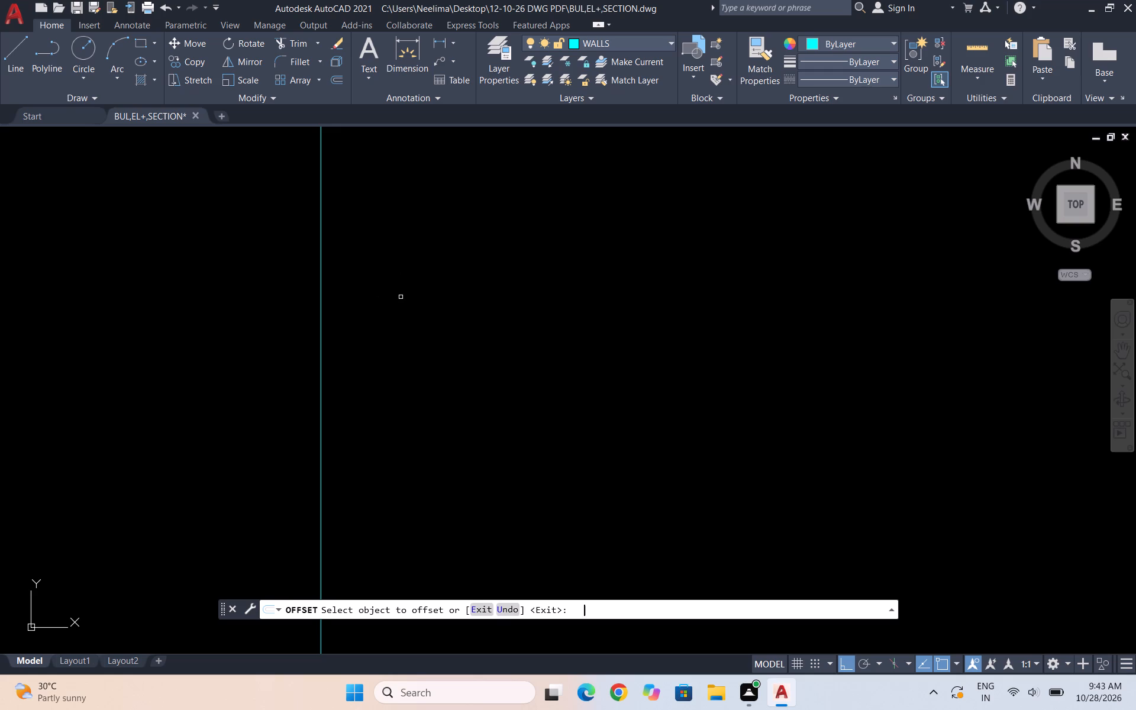
click(321, 318)
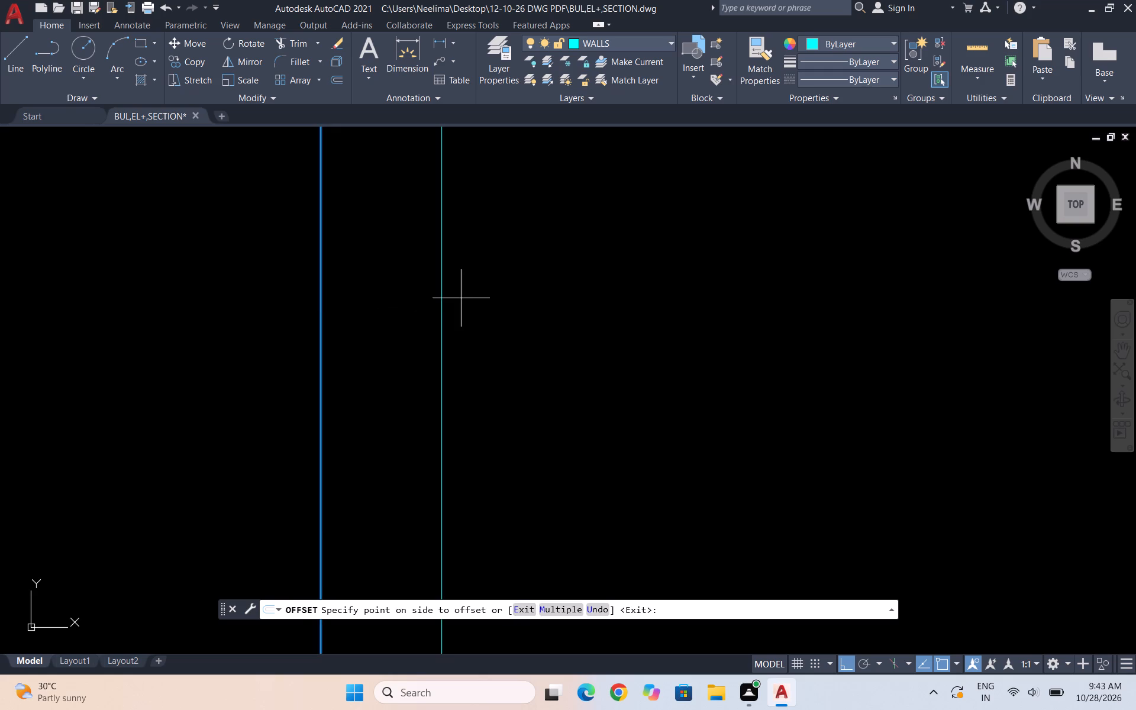
click(464, 296)
scroll(448, 305, down, 6)
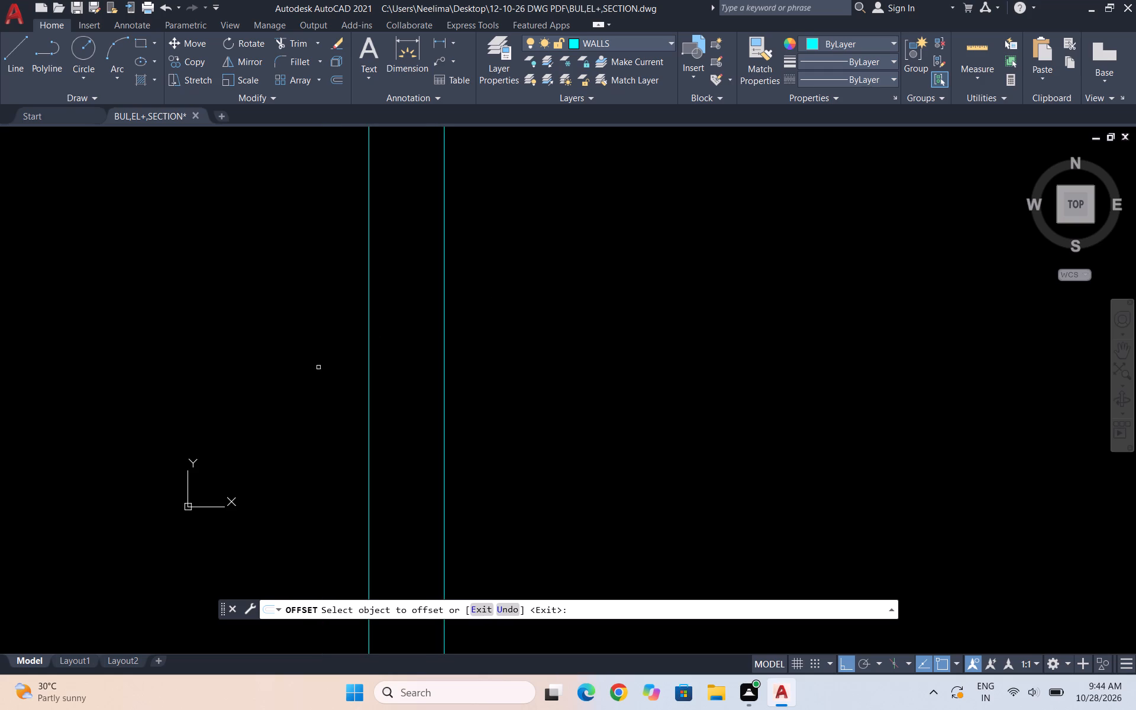
scroll(372, 349, down, 6)
key(Escape)
Turn Ortho off and move the UCS origin away from the wall lines, down to the lower left of the drawing.
scroll(498, 356, down, 3)
scroll(442, 386, down, 4)
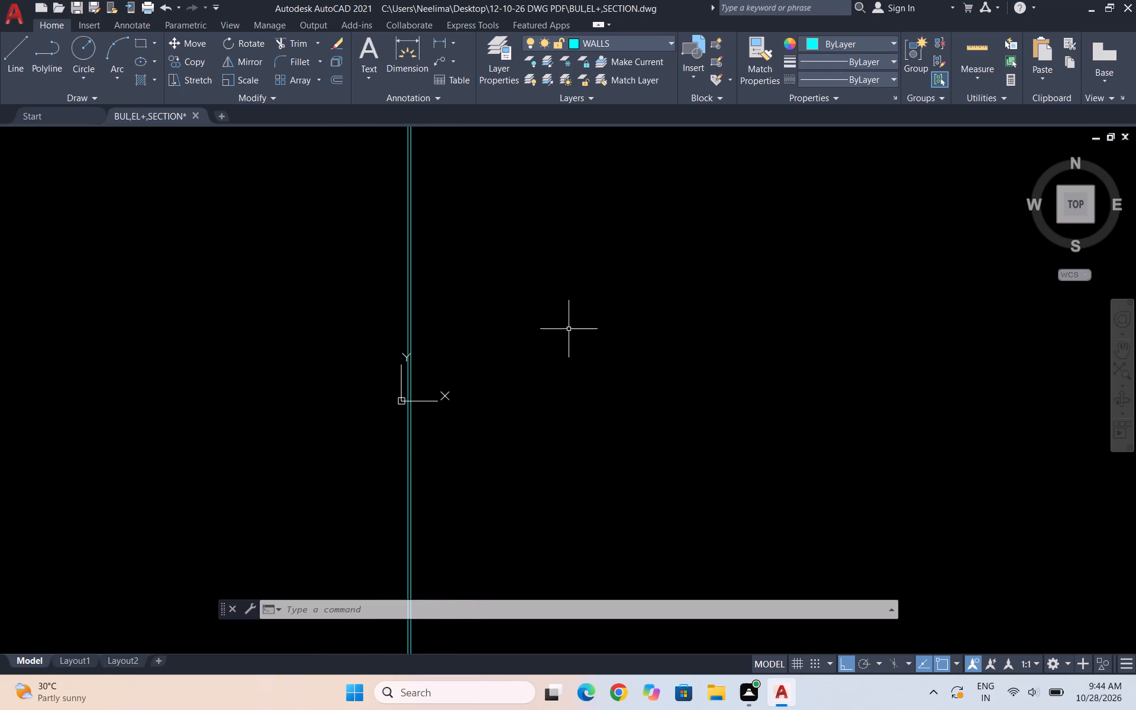
scroll(415, 383, up, 3)
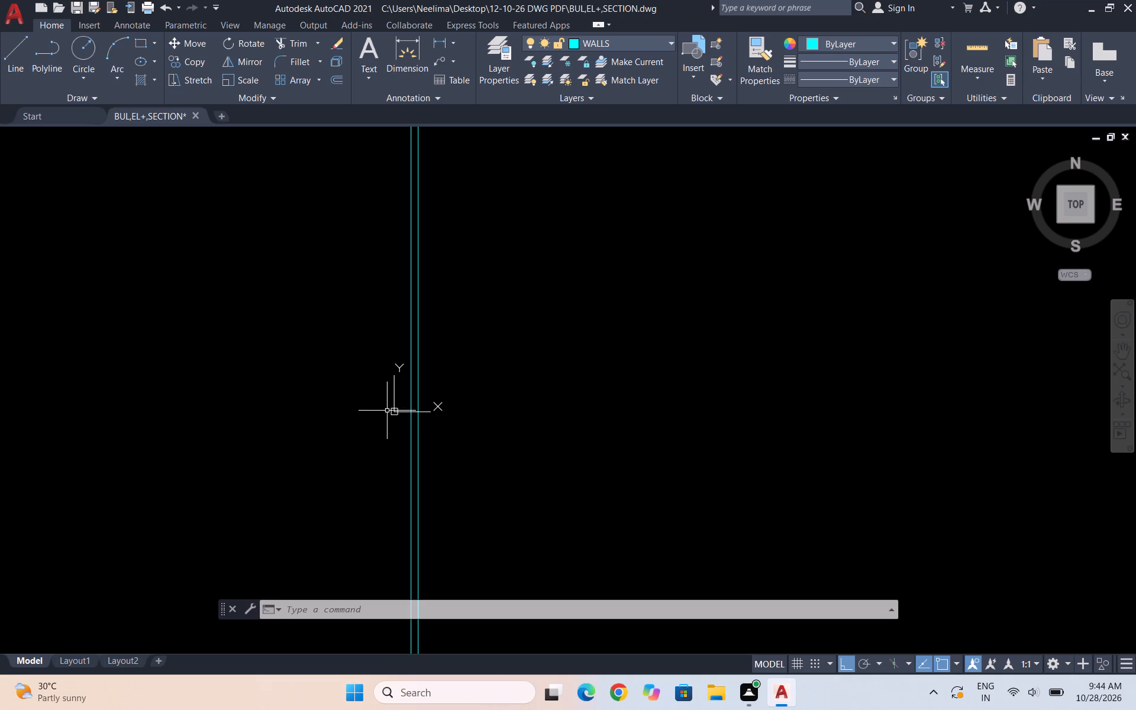
click(394, 412)
drag(393, 409, 180, 601)
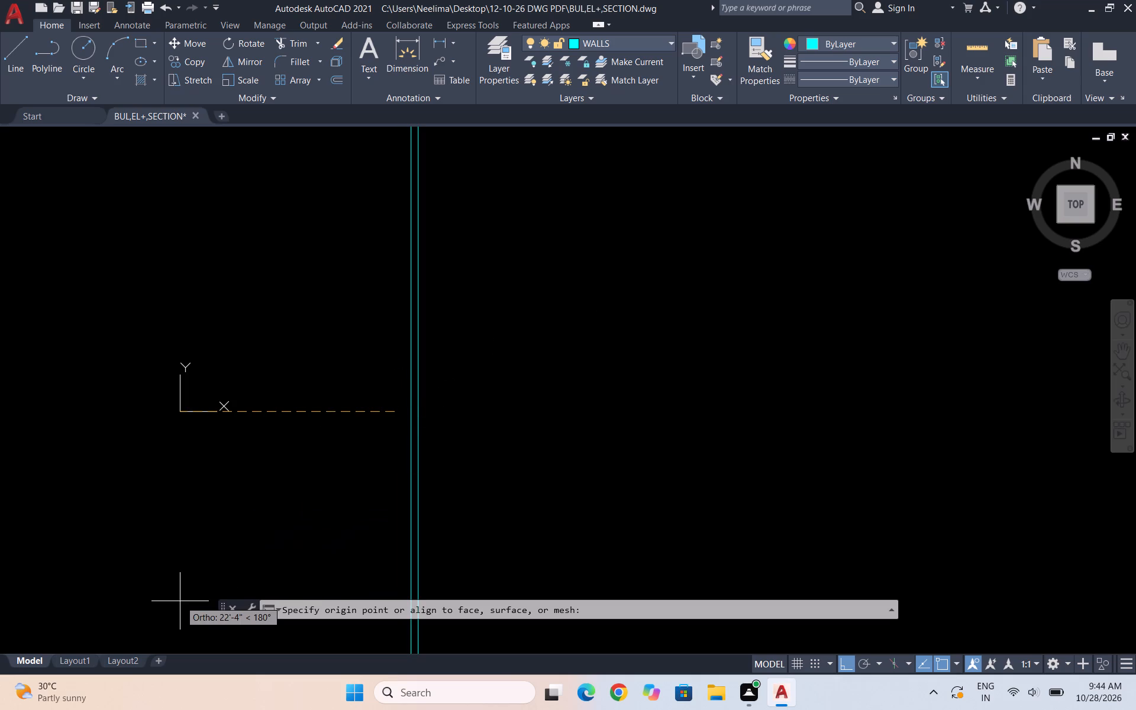
drag(180, 601, 185, 610)
key(F8)
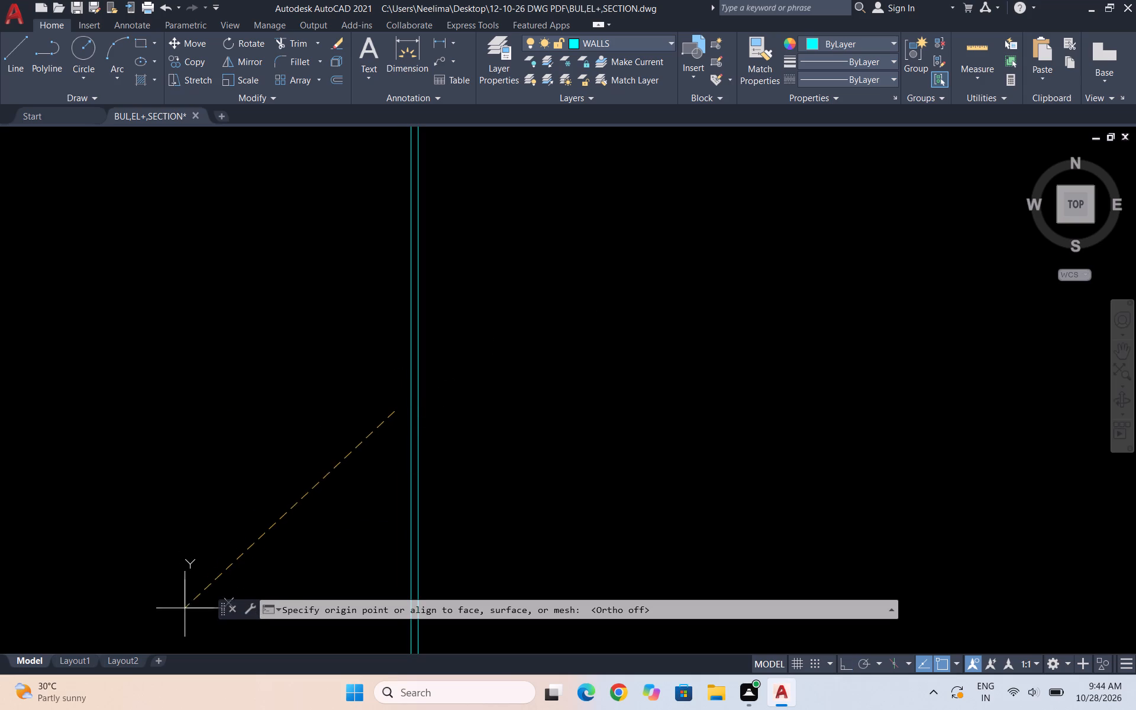
drag(185, 610, 46, 623)
click(46, 624)
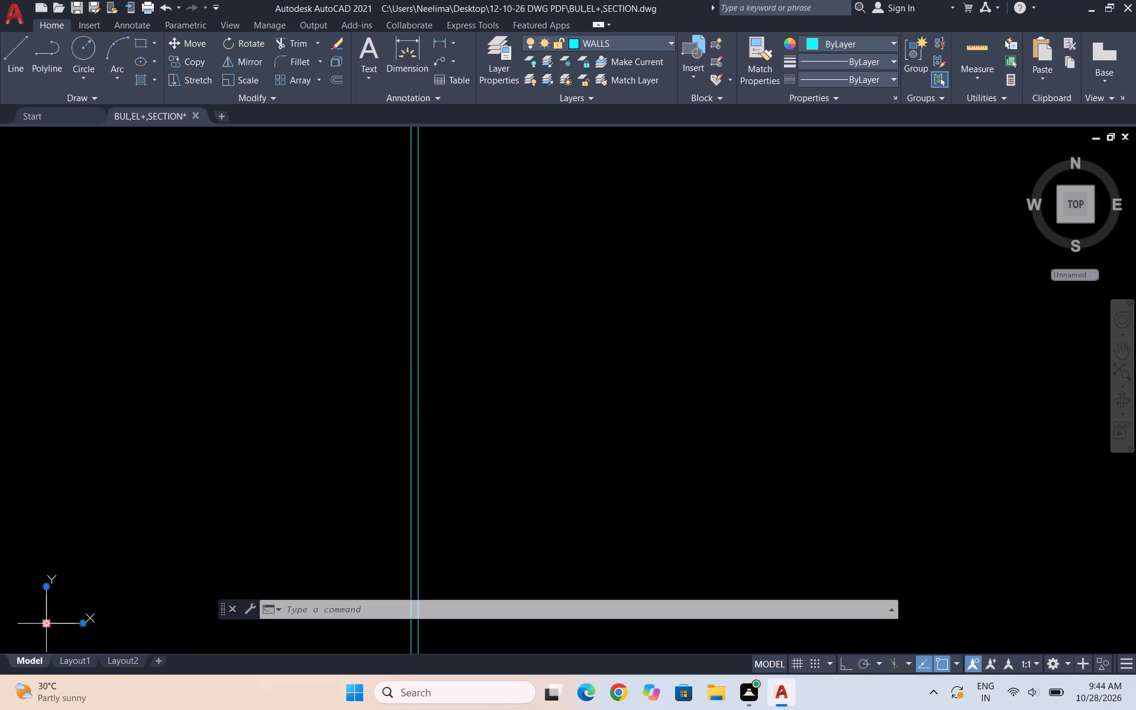
key(Escape)
key(Escape)
Offset the inner line of the 9" wall 6'3" to the right.
scroll(426, 268, up, 1)
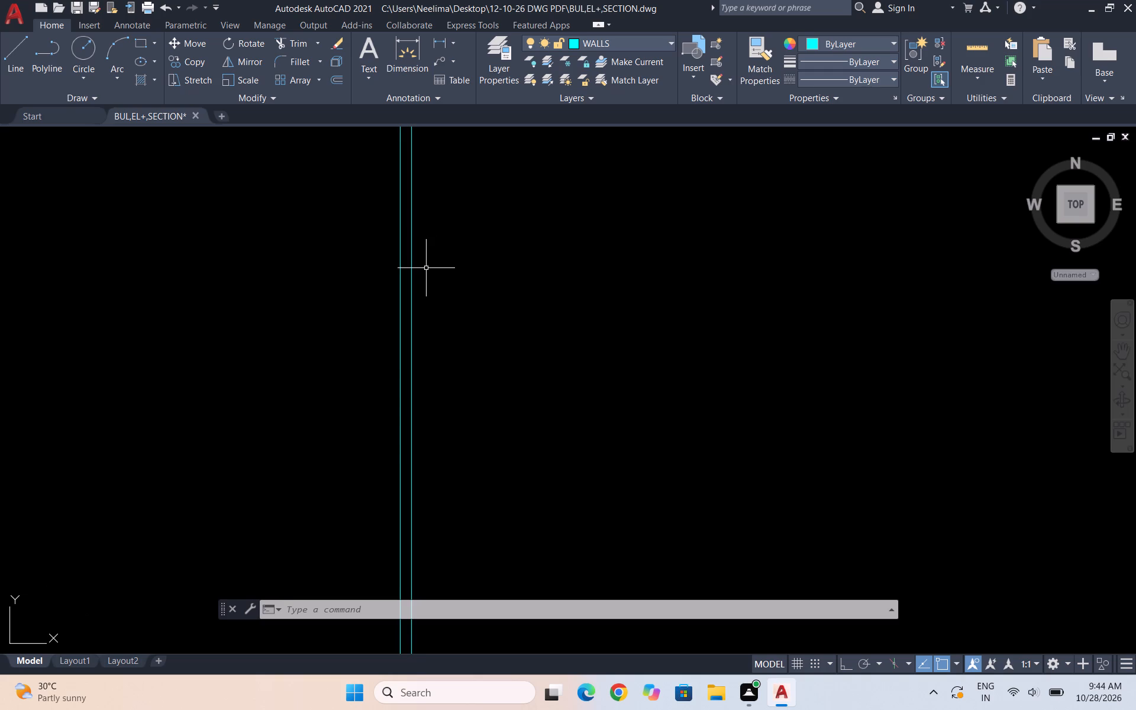
key(o)
key(Return)
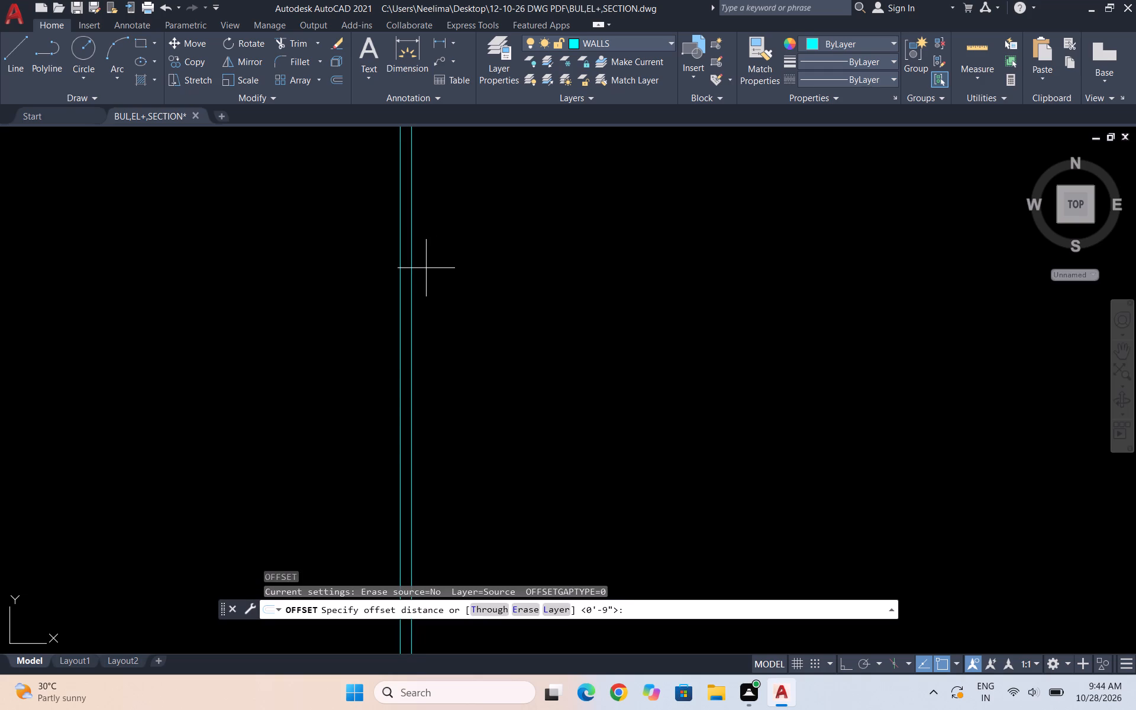
key(6)
text('3")
key(Return)
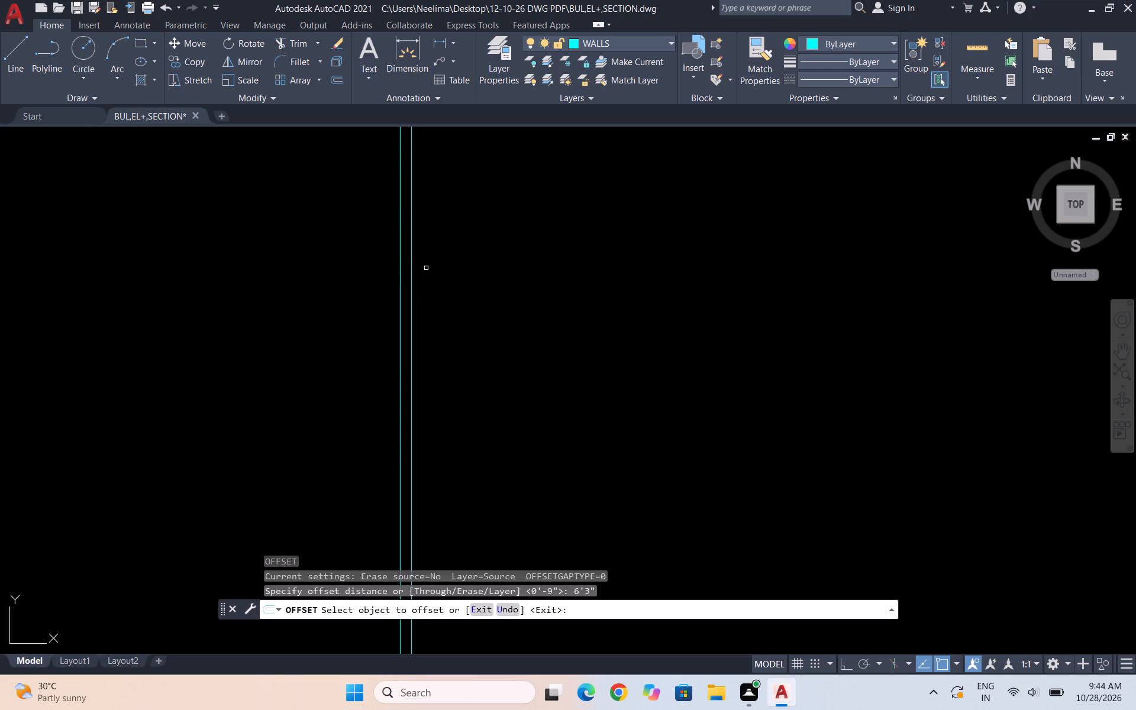
click(410, 247)
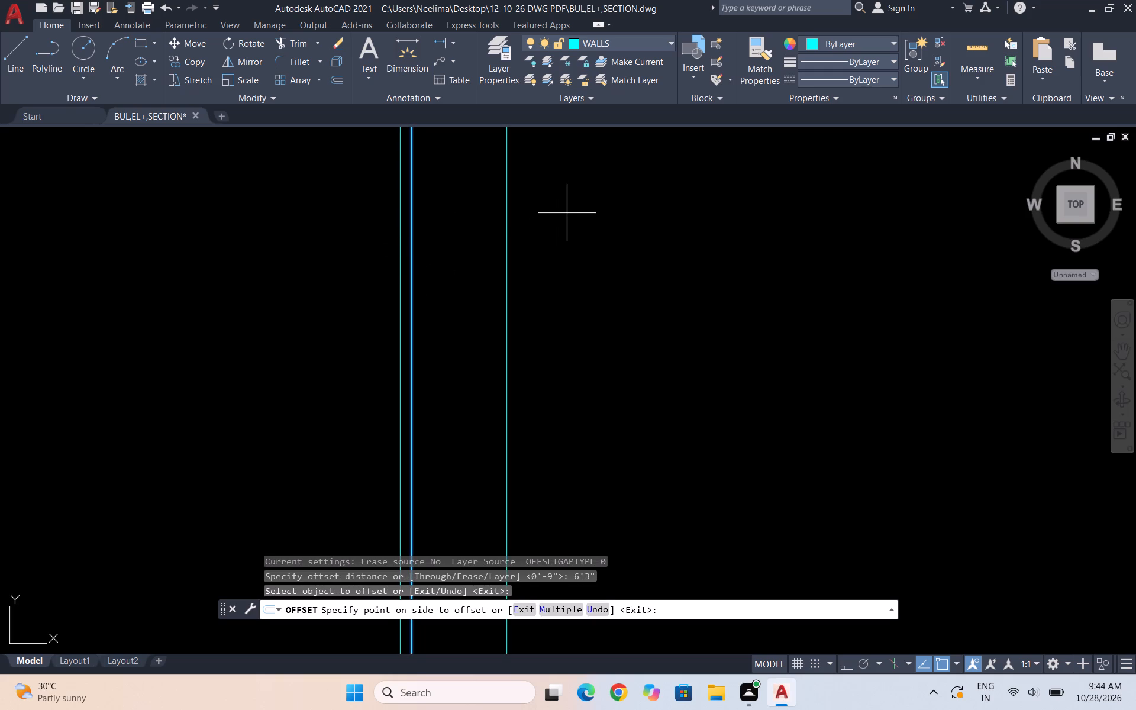
click(572, 215)
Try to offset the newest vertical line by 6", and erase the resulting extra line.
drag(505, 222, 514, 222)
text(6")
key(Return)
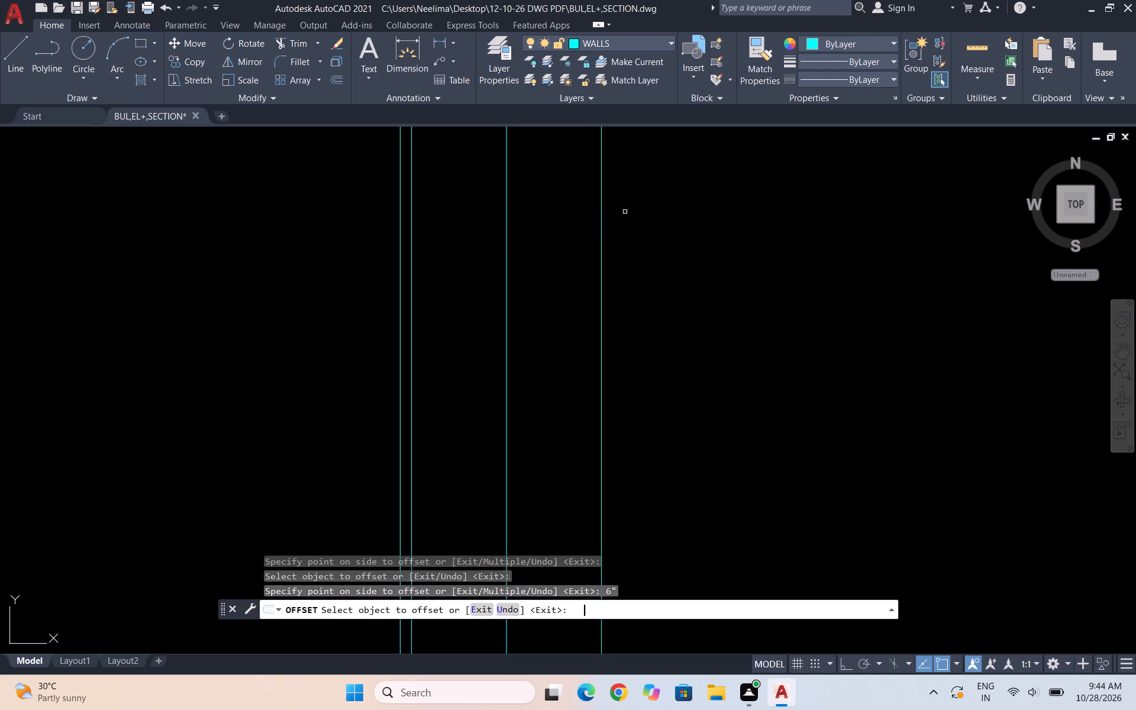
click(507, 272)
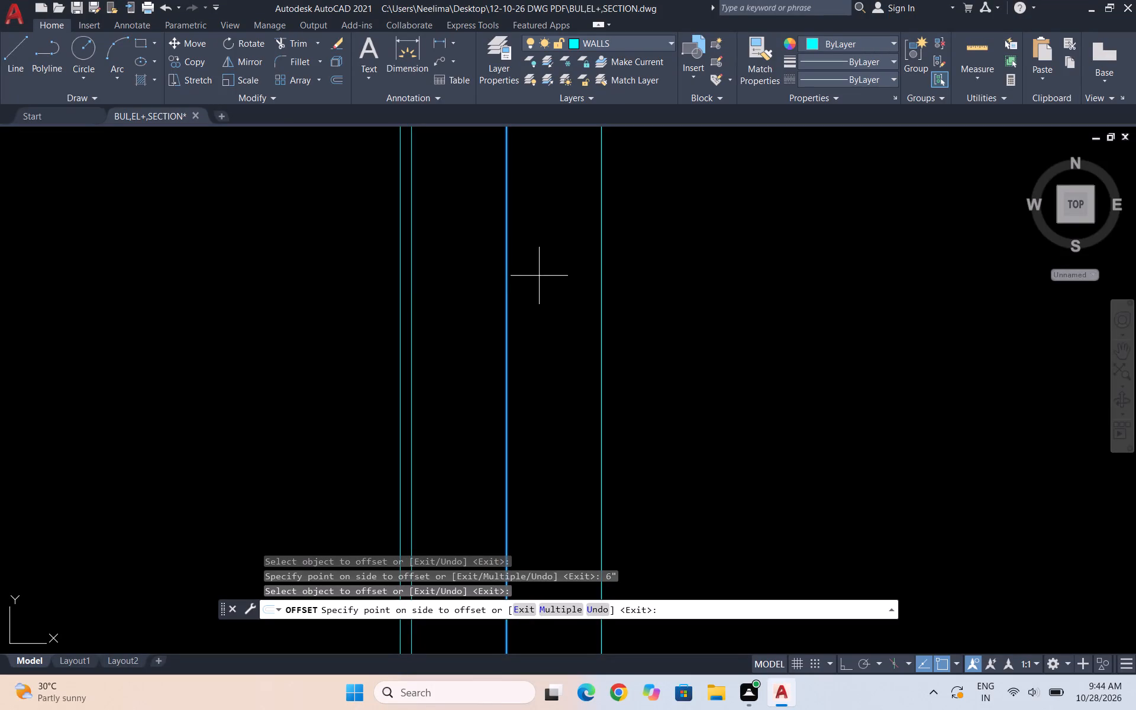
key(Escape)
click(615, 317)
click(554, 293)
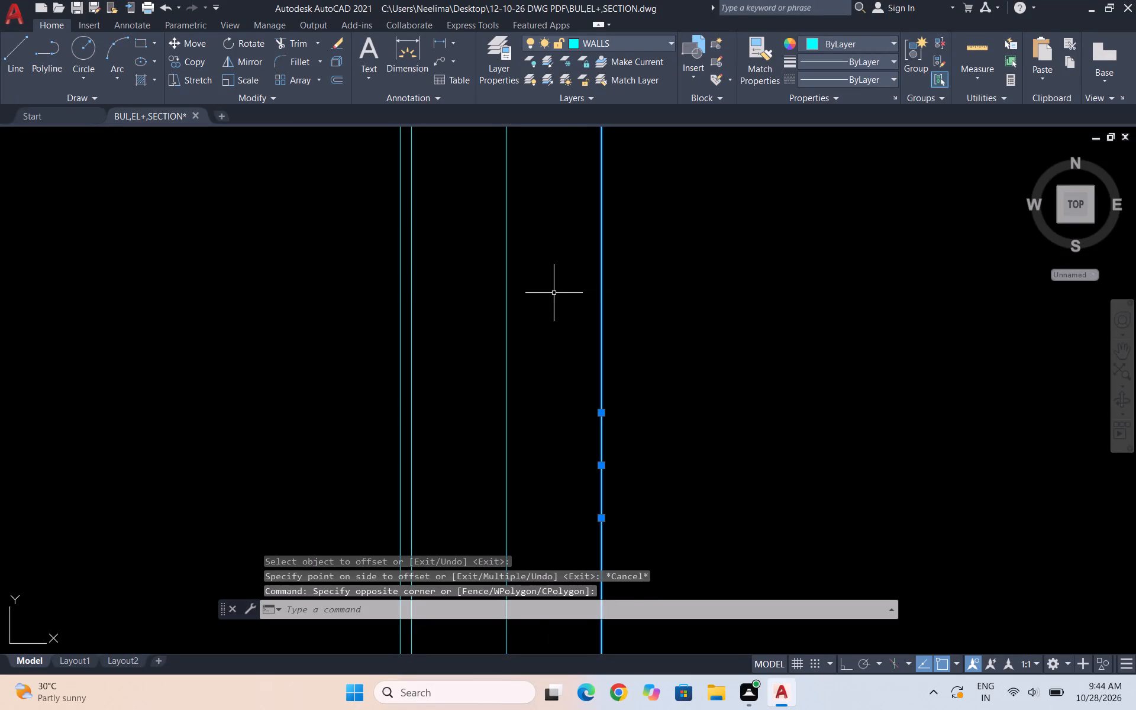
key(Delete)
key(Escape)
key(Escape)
Offset the rightmost vertical line 6" to the right for the second wall thickness.
key(o)
key(Return)
key(6)
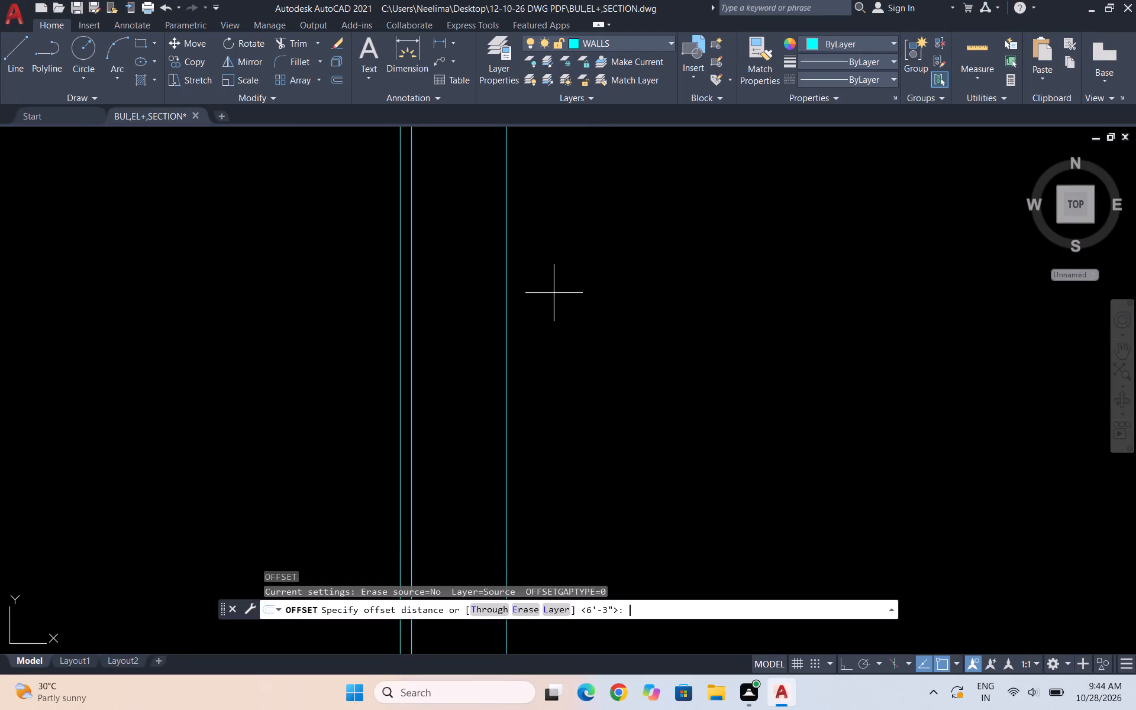
key(shift+quotedbl)
key(Return)
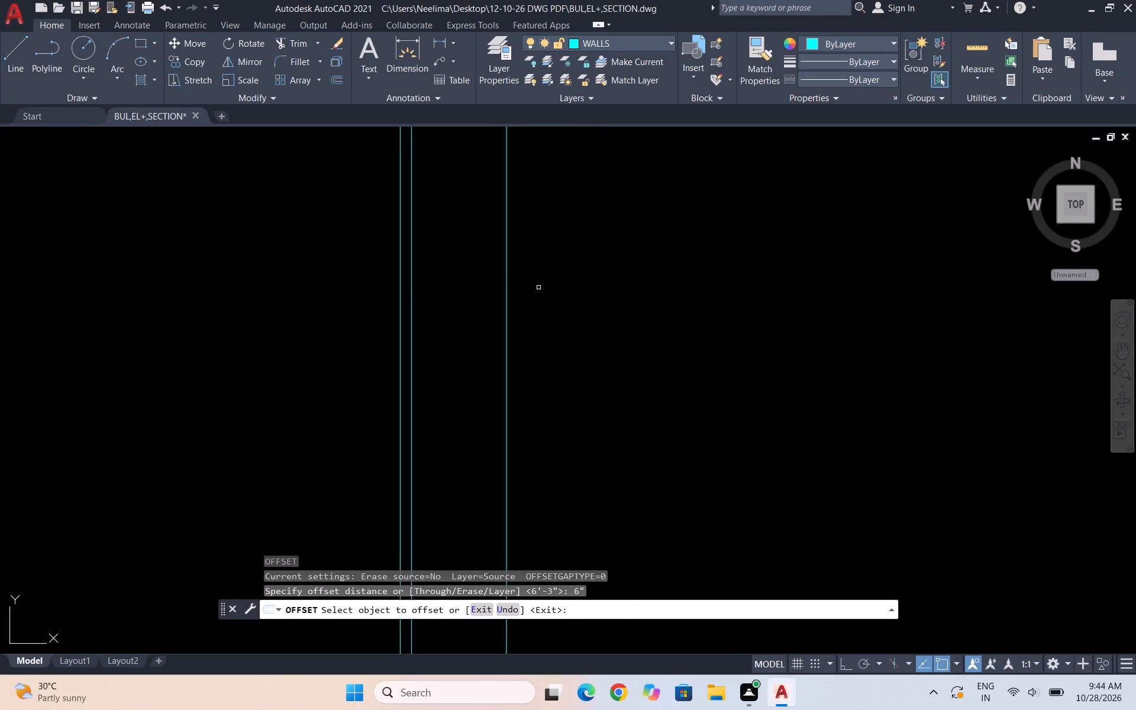
click(508, 269)
click(559, 272)
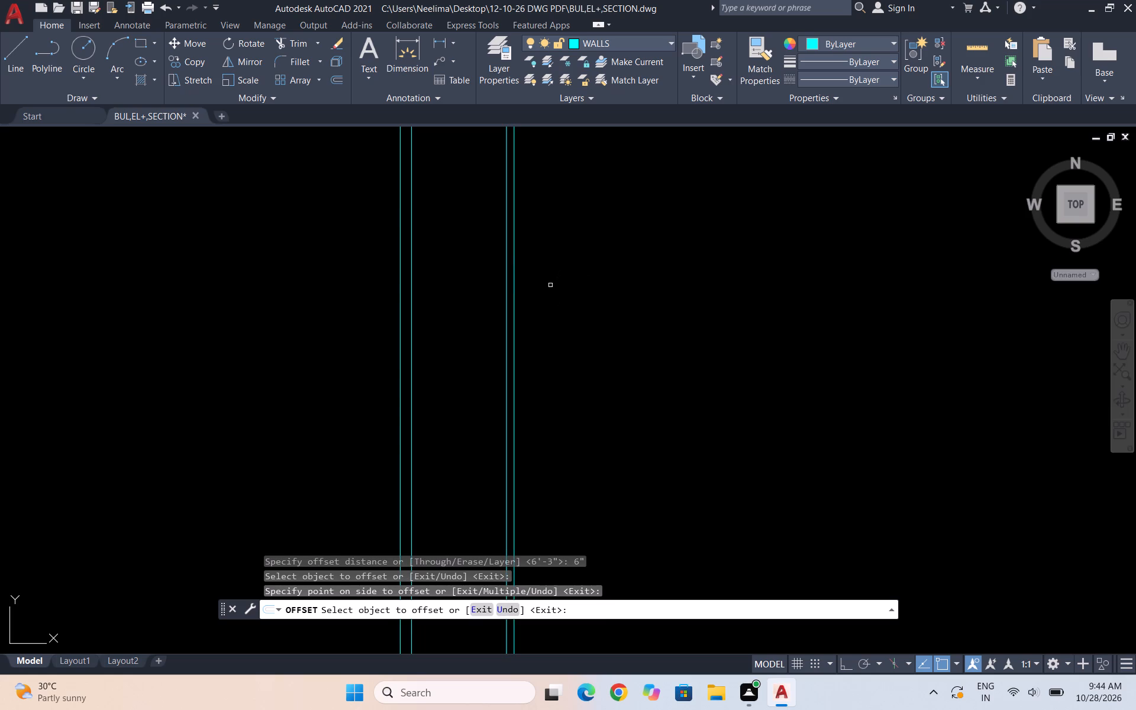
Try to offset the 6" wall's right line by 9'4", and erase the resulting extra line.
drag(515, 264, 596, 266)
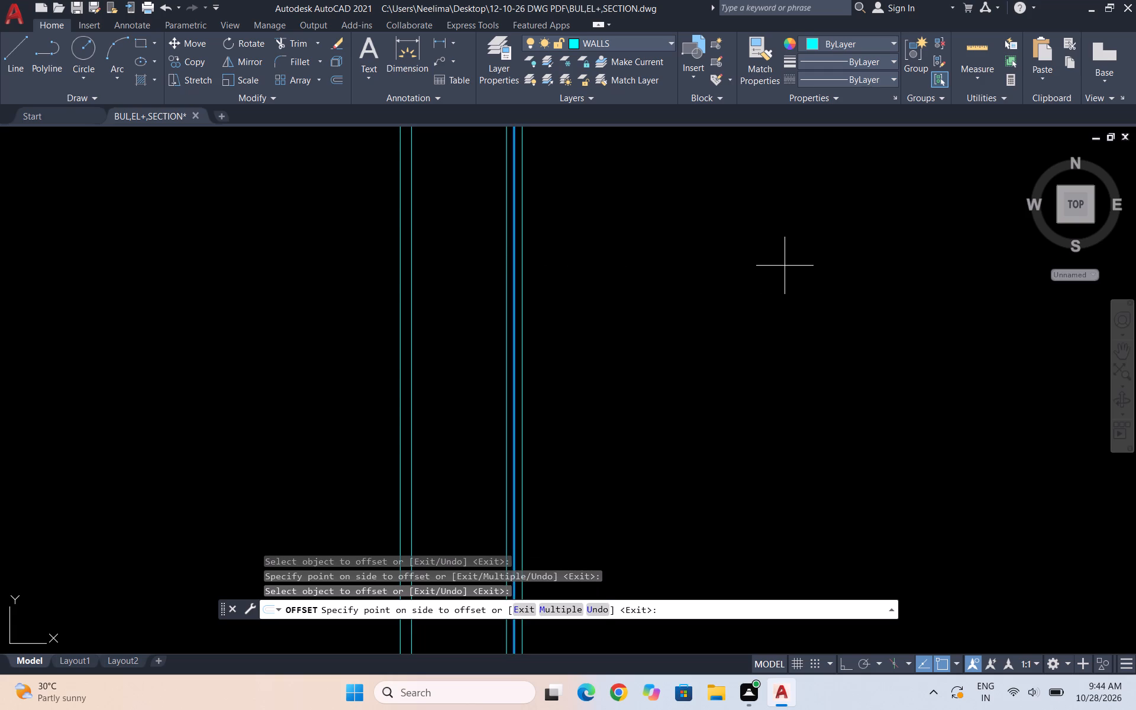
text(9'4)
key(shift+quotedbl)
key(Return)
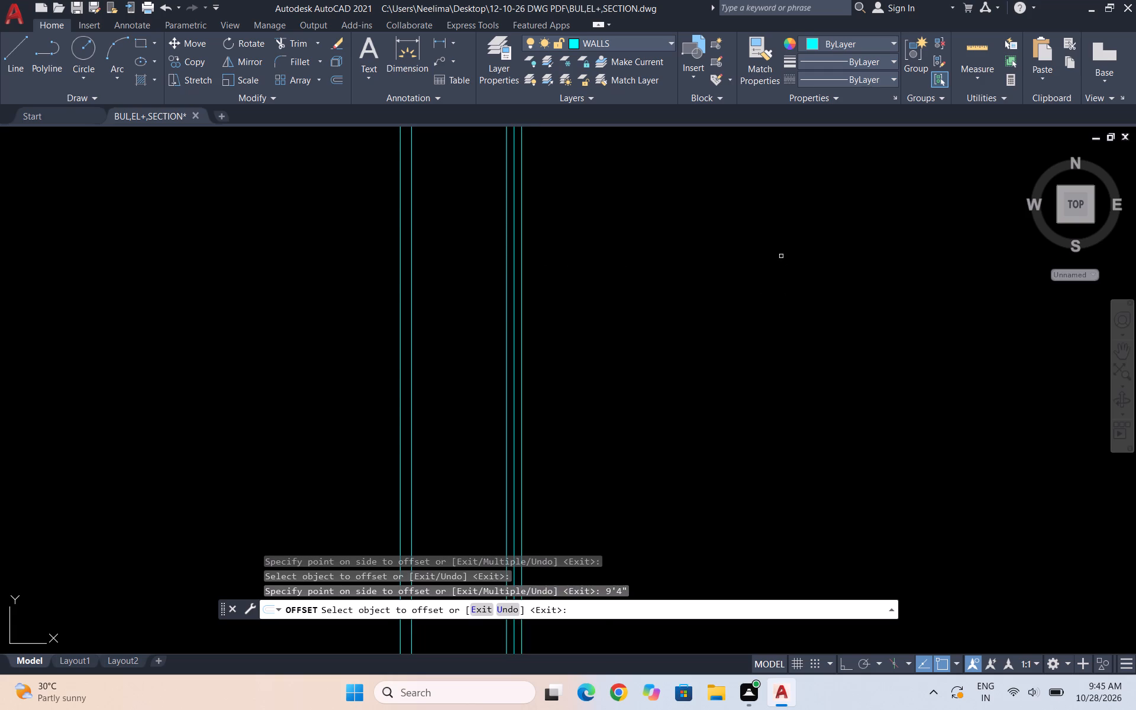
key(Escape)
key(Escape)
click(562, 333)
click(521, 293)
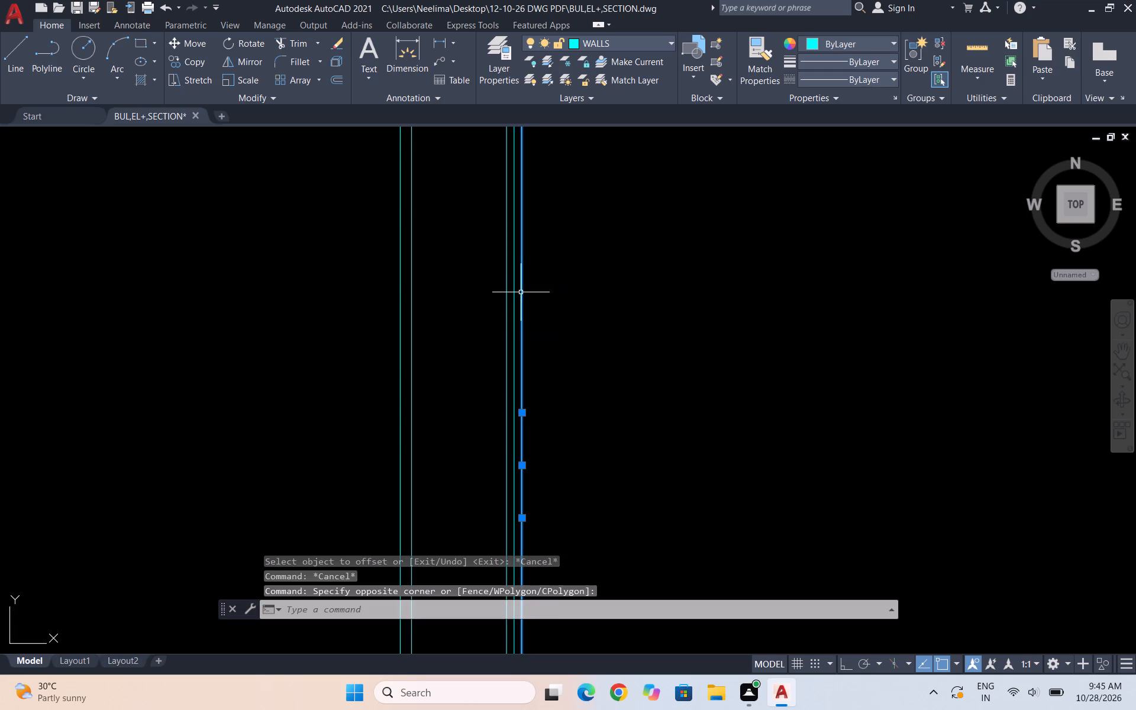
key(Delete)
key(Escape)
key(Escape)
Offset the right line of the 6" wall 9'4" to the right.
key(o)
key(Return)
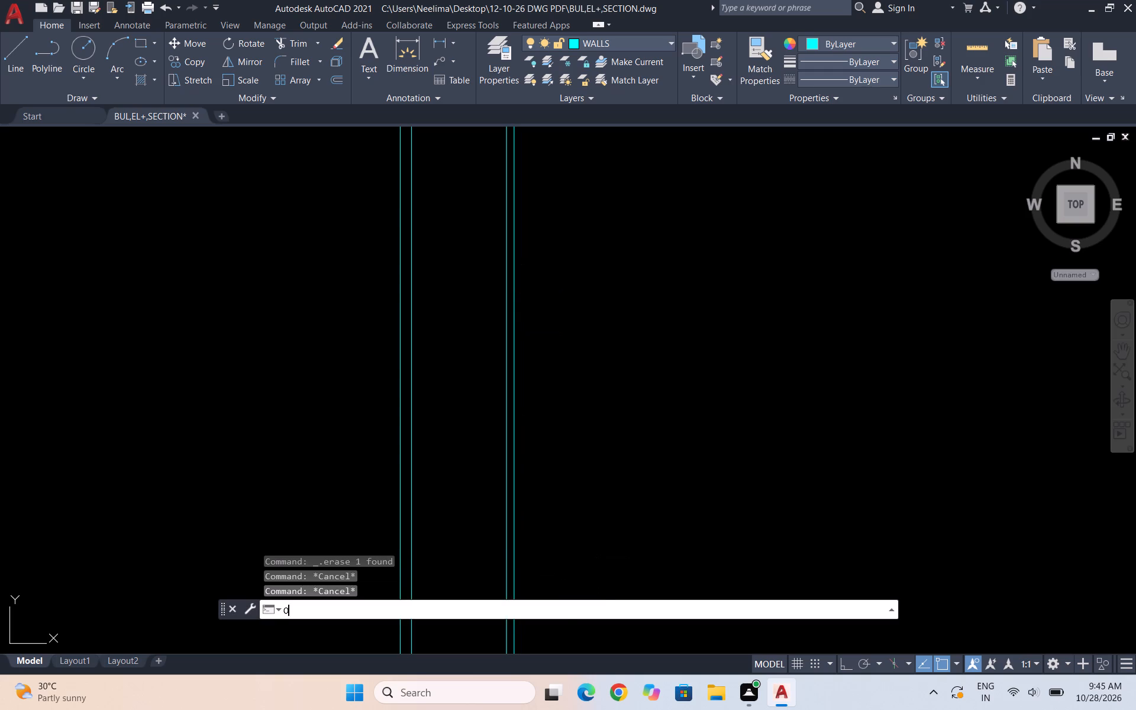
text(9'4")
key(Return)
drag(516, 295, 546, 295)
click(764, 295)
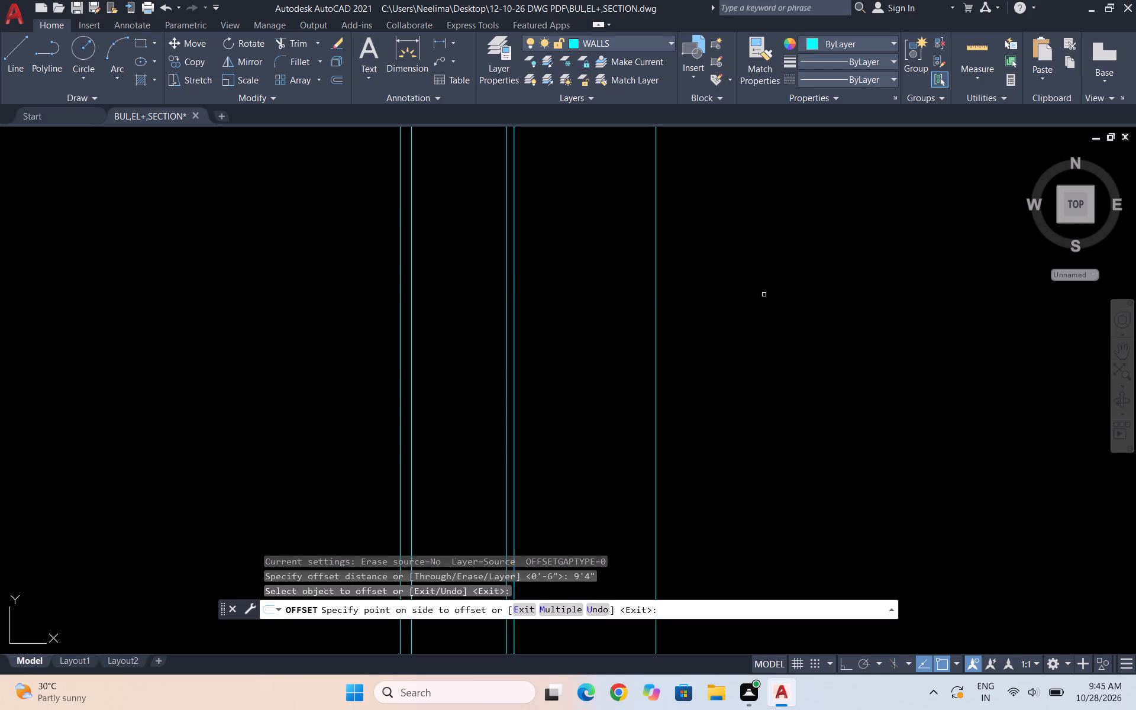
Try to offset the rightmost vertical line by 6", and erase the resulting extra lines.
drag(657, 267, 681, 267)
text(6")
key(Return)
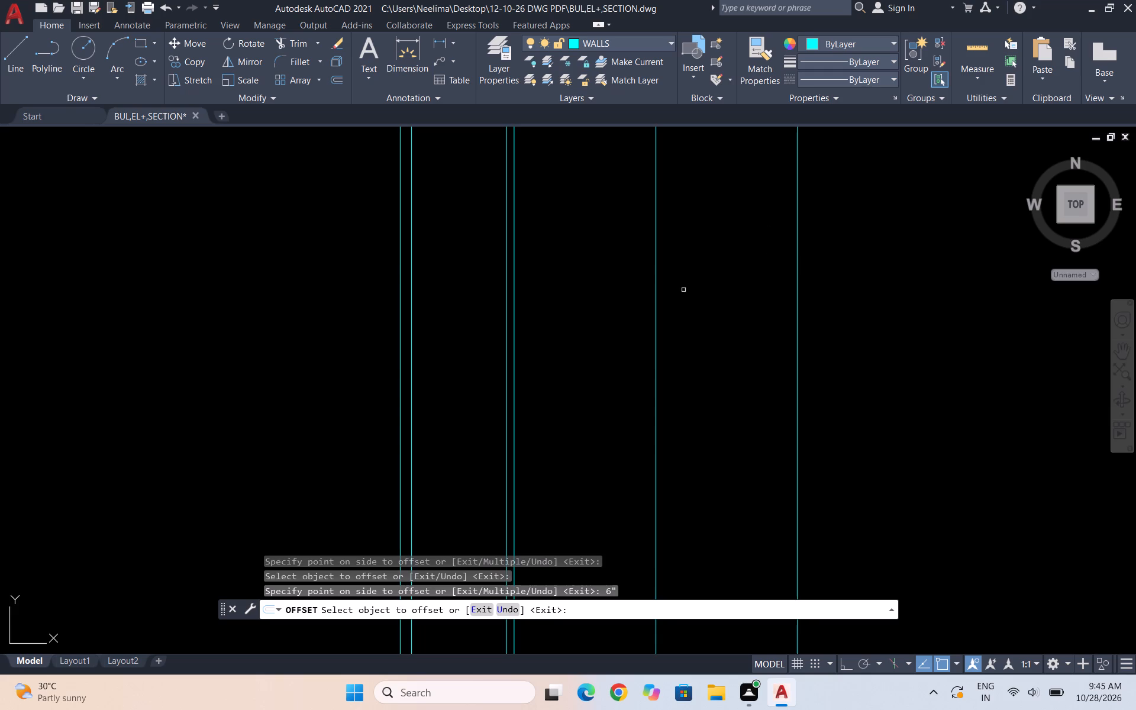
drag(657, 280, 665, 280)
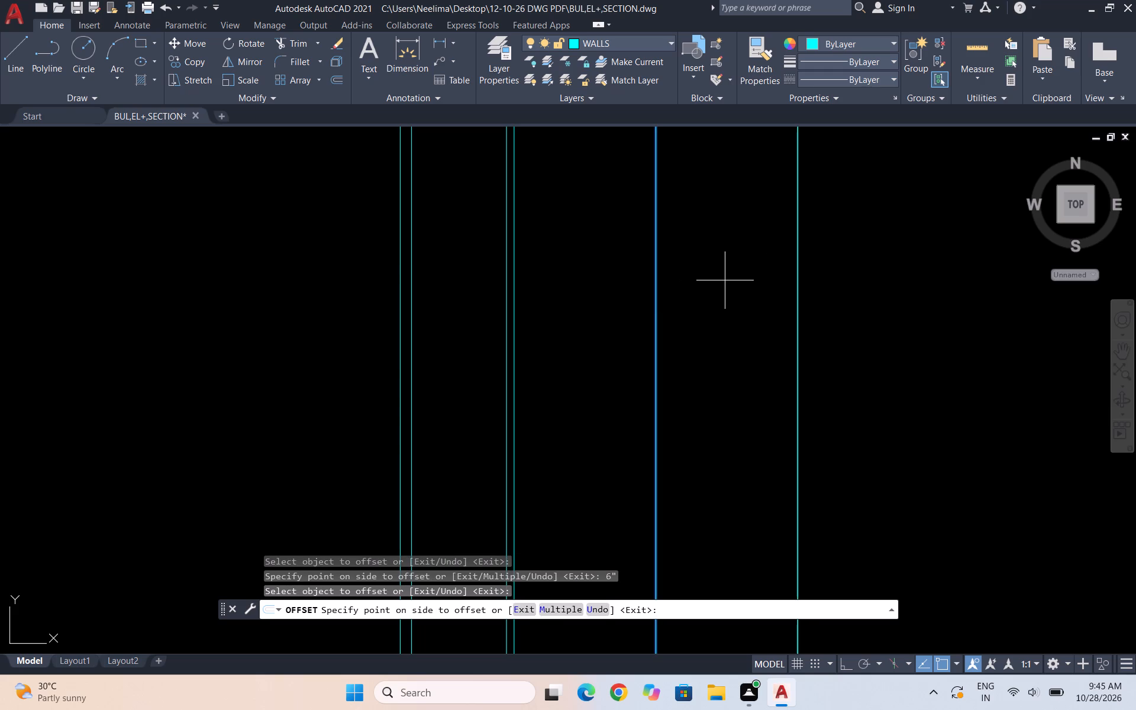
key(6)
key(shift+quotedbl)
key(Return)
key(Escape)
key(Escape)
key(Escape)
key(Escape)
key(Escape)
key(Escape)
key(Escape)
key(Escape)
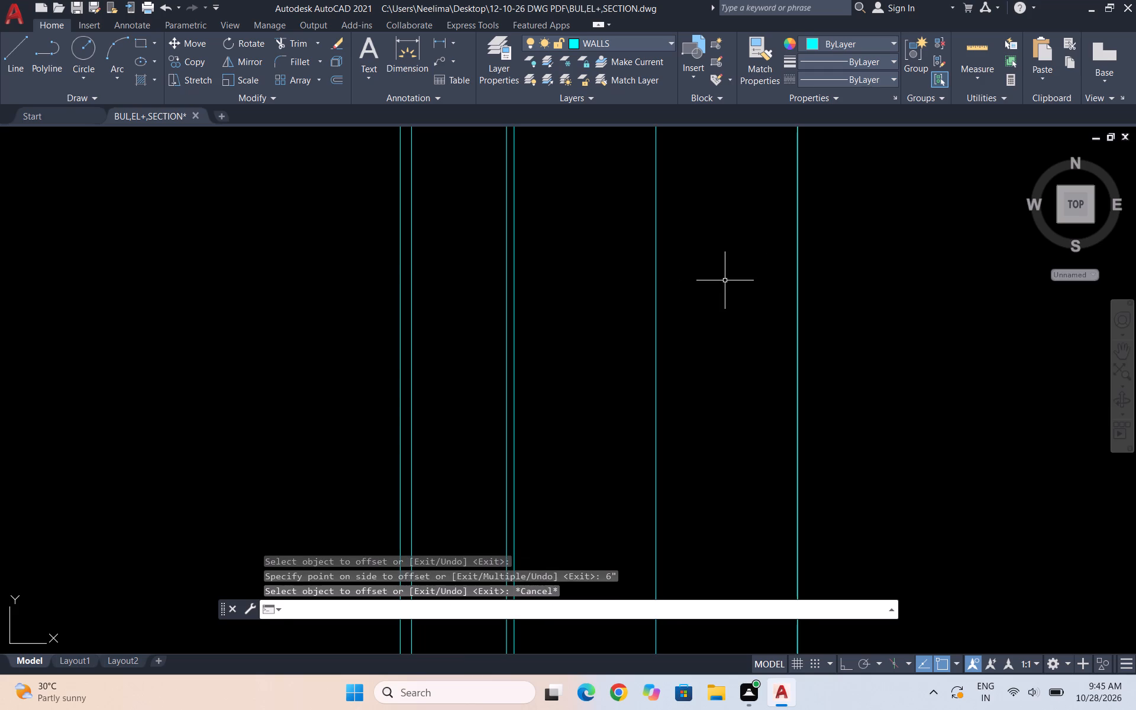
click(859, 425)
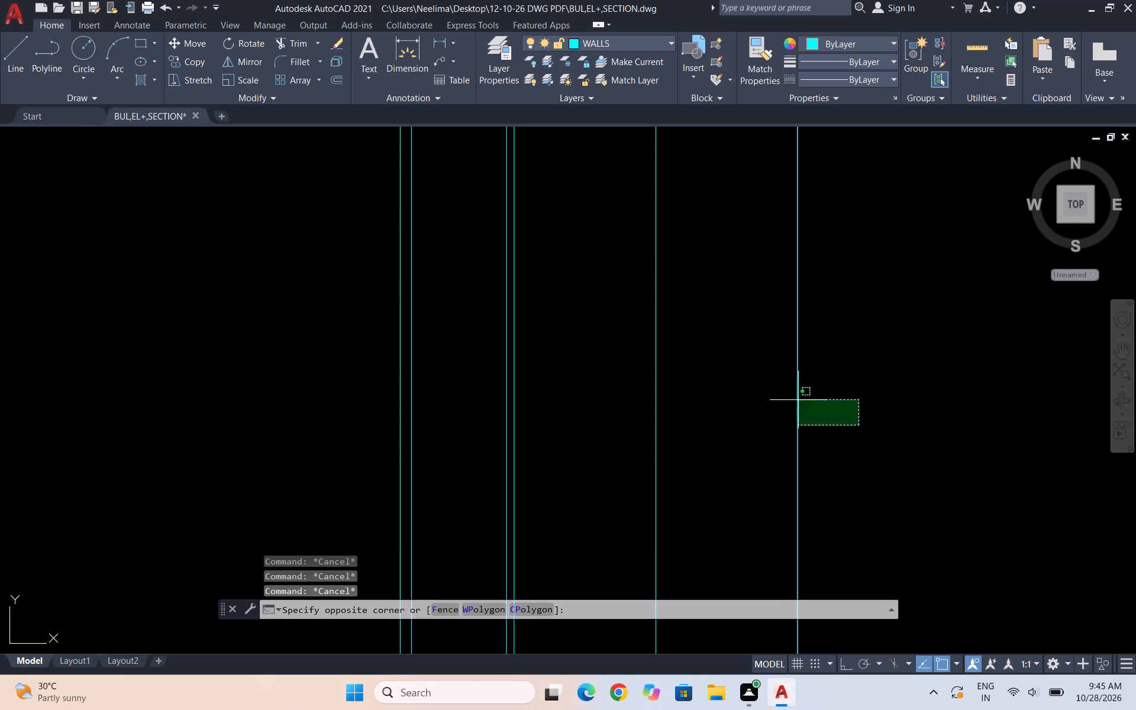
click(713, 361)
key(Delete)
Offset the rightmost vertical line 6" to the right to form another wall thickness.
key(o)
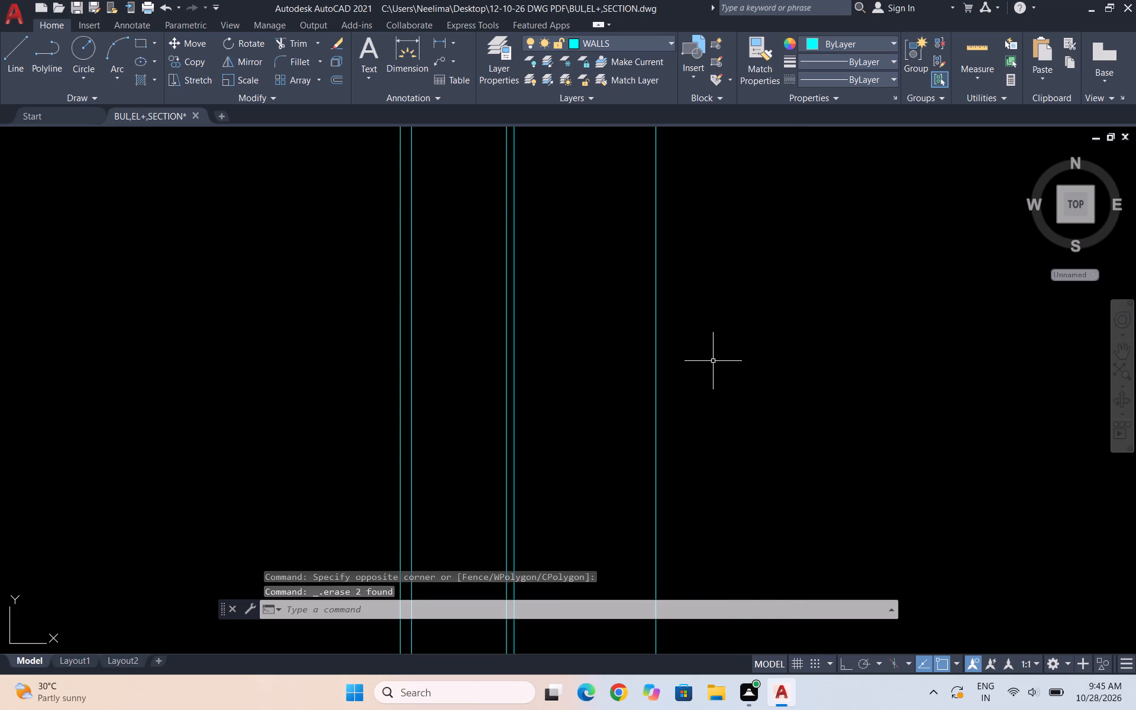
key(Return)
text(6")
key(Return)
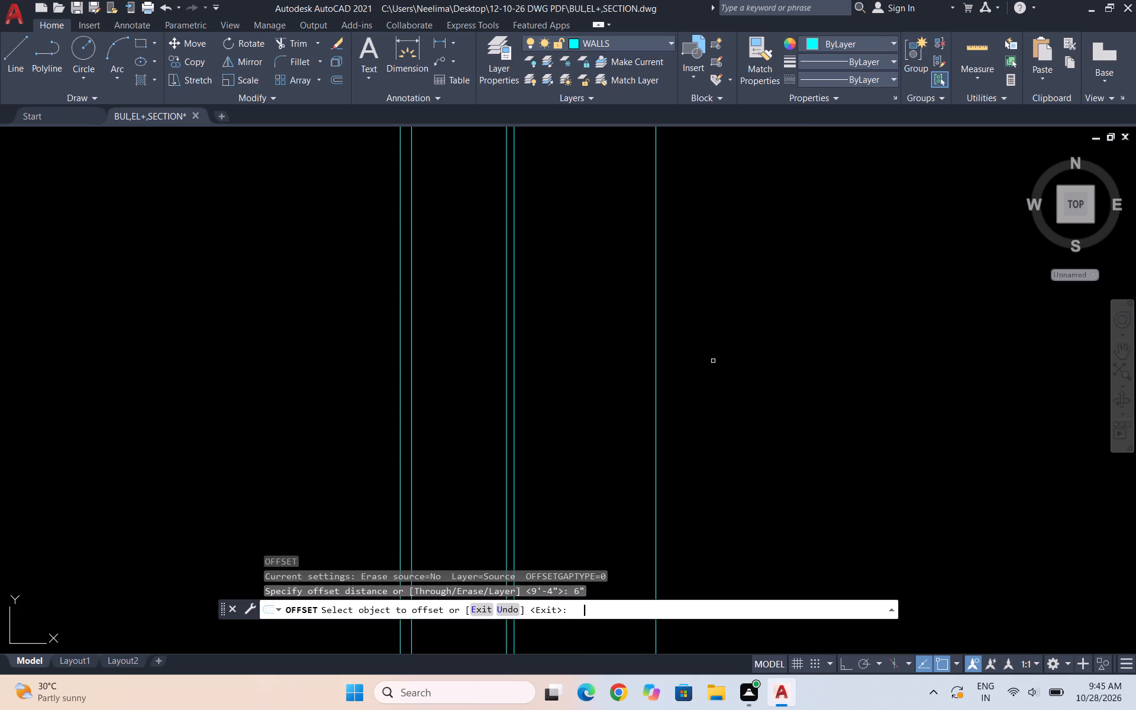
drag(657, 363, 663, 363)
click(725, 362)
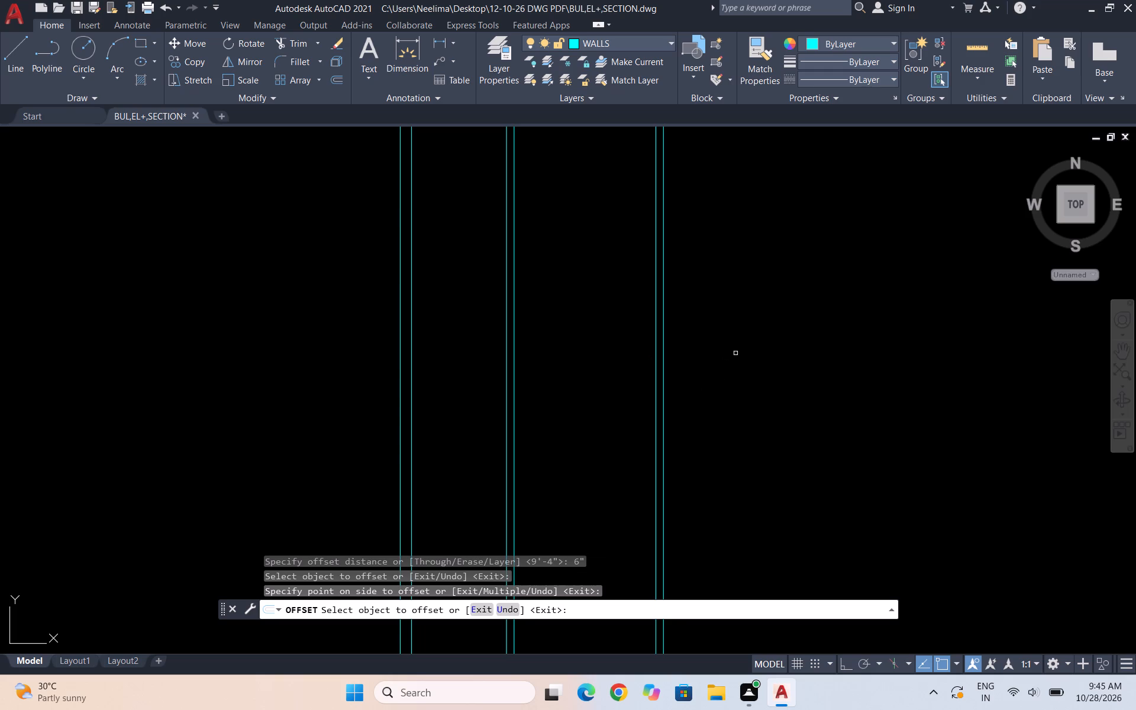
key(Escape)
Offset the right line of the newest 6" wall 12' to the right.
key(o)
key(Return)
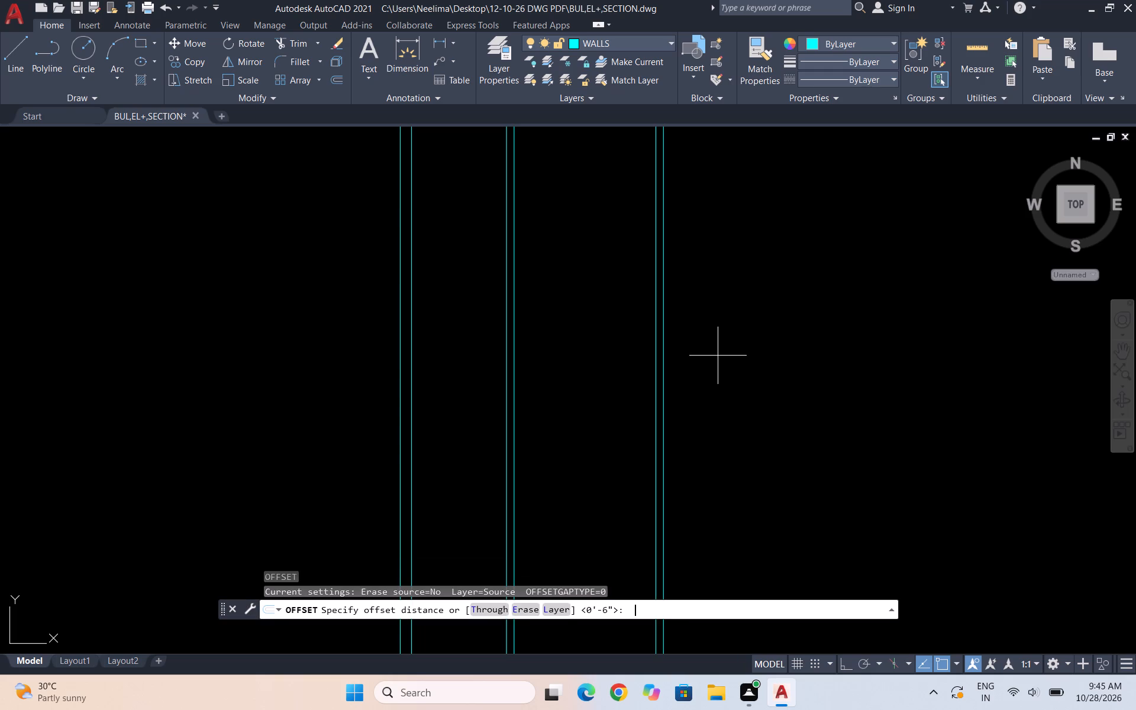
text(12')
key(Return)
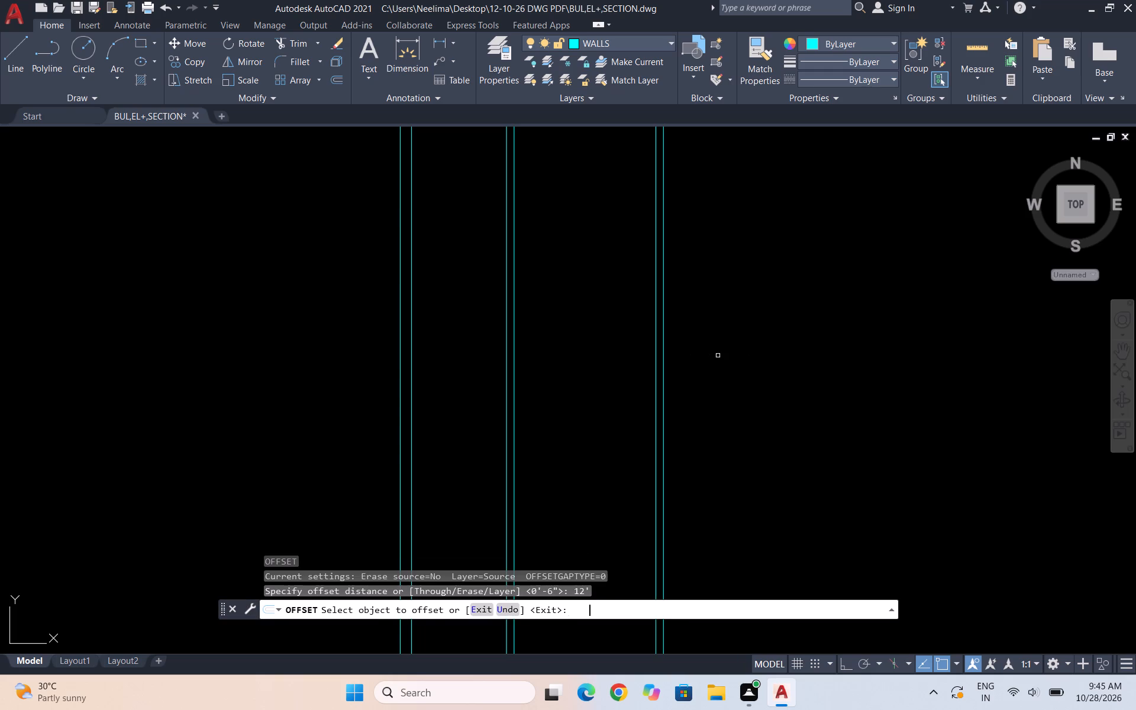
click(667, 328)
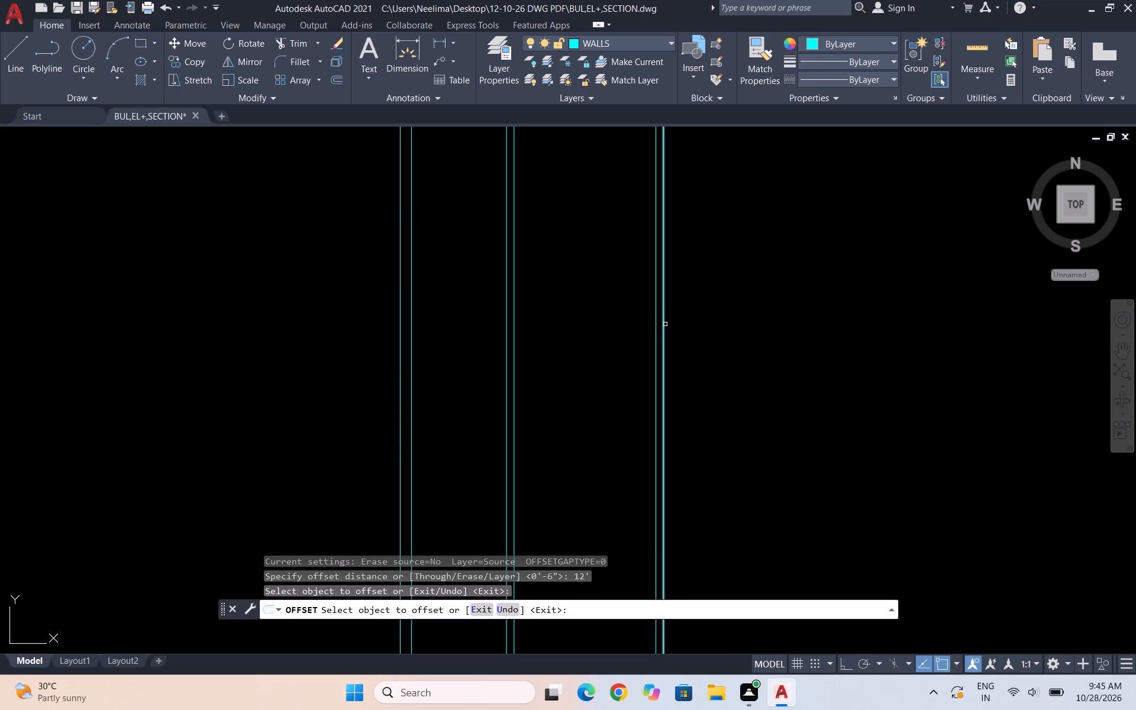
click(664, 324)
click(939, 314)
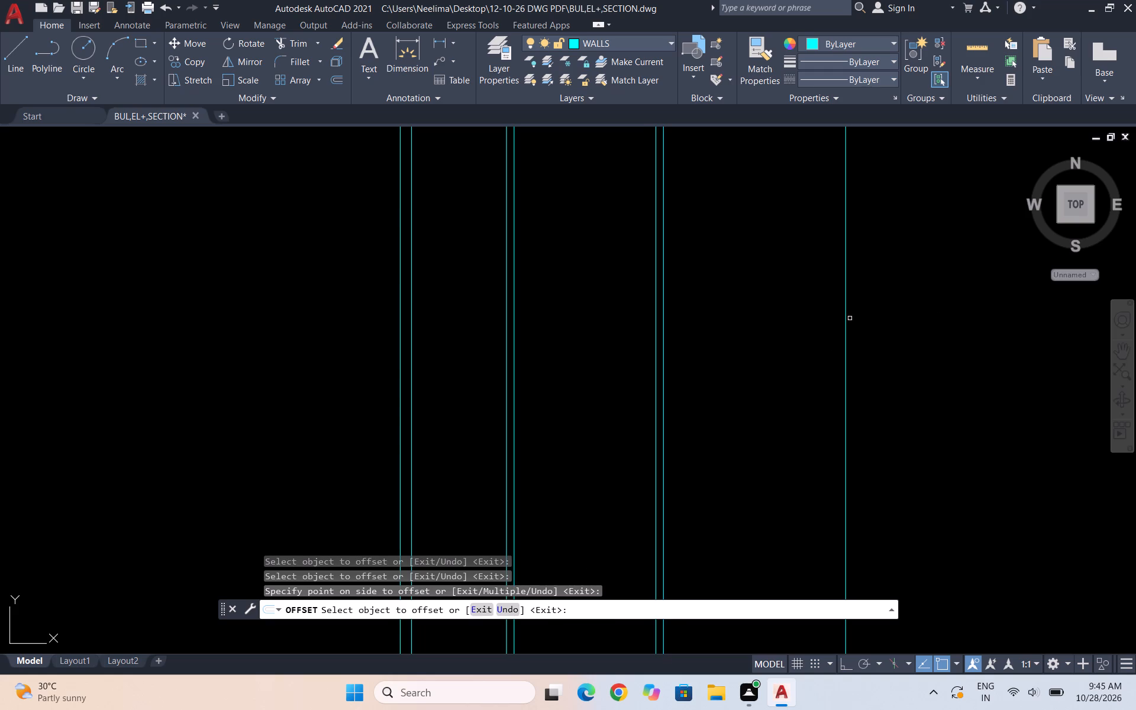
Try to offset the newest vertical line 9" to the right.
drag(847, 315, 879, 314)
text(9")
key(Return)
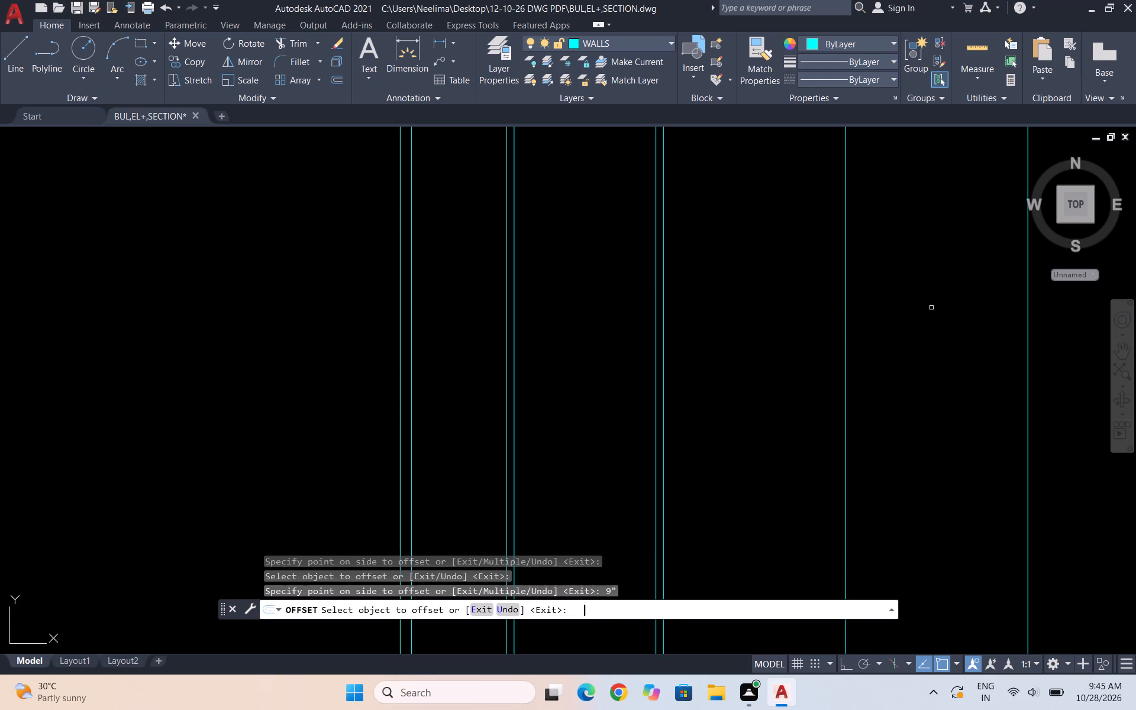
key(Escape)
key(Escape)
Offset the vertical line bounding the 12' bay 9" to the right for the outer wall thickness.
key(o)
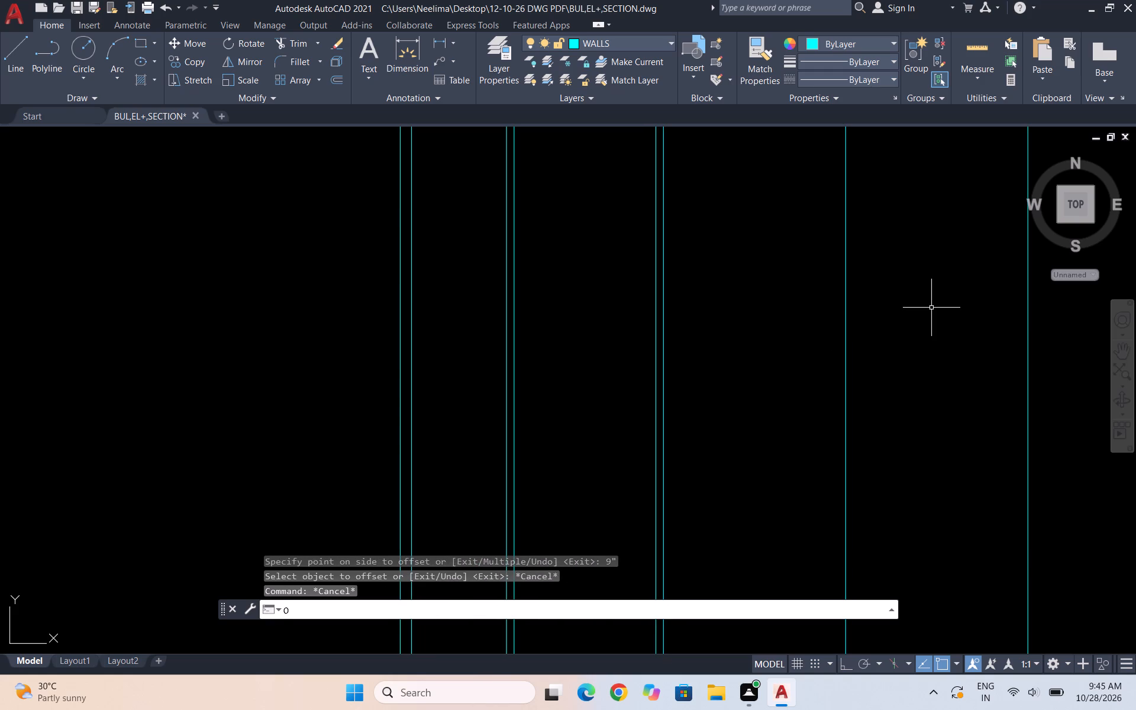
key(Return)
text(9")
key(Return)
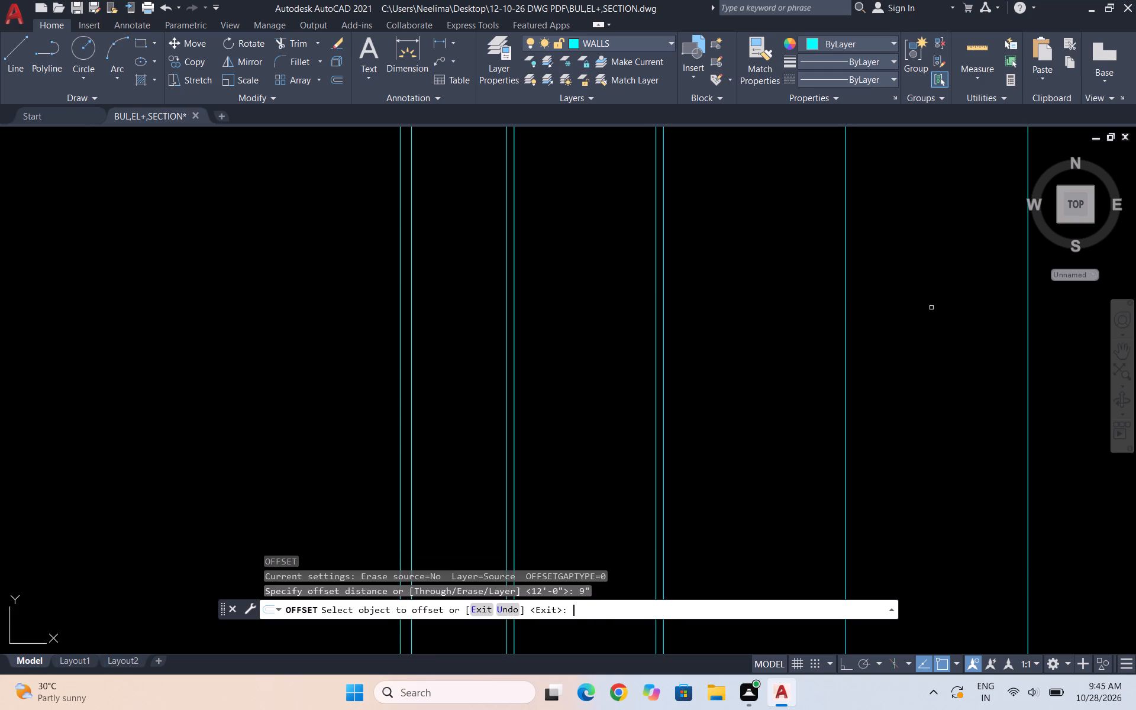
click(845, 304)
click(909, 304)
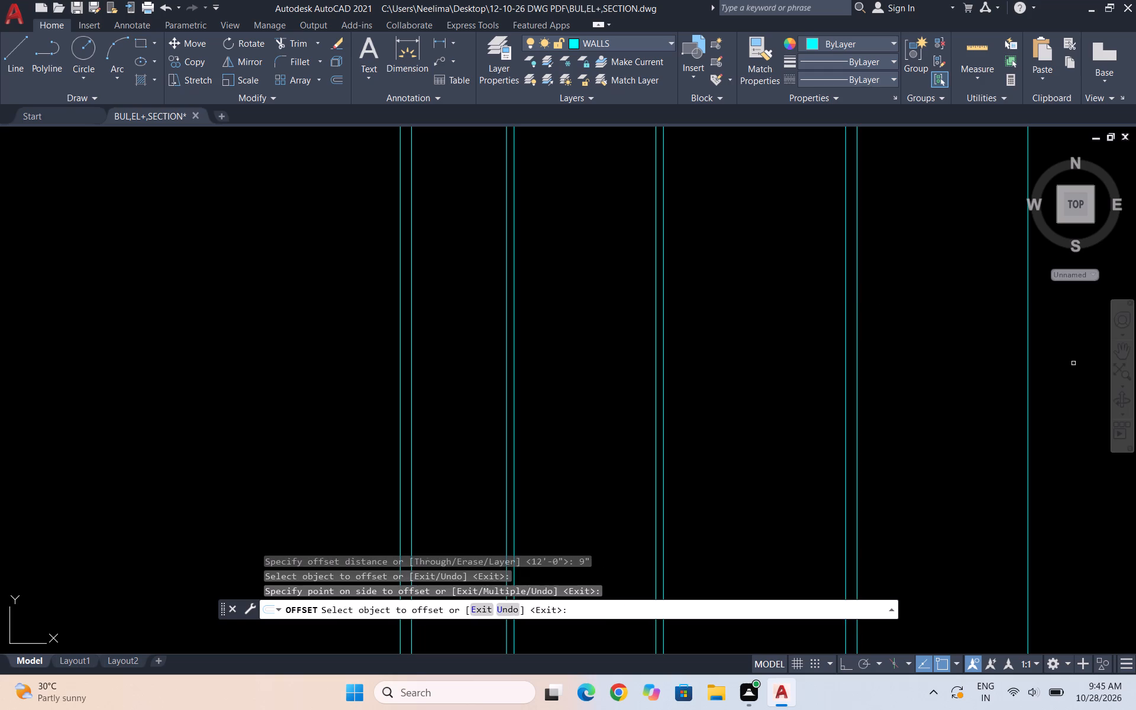
key(Escape)
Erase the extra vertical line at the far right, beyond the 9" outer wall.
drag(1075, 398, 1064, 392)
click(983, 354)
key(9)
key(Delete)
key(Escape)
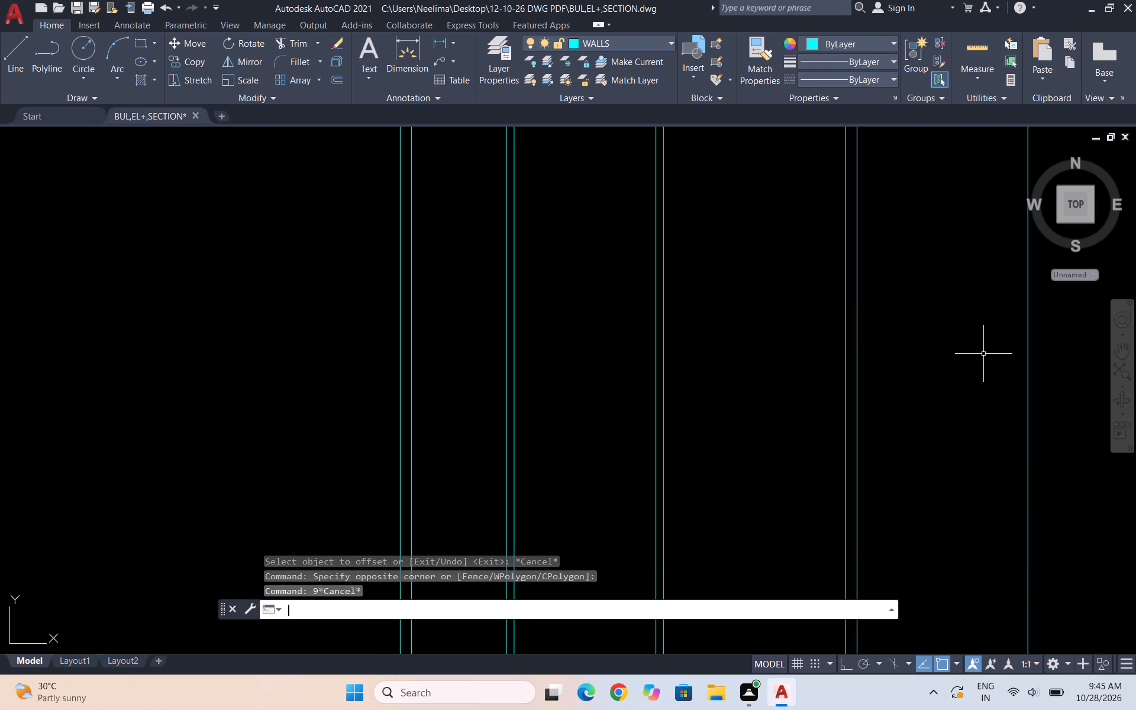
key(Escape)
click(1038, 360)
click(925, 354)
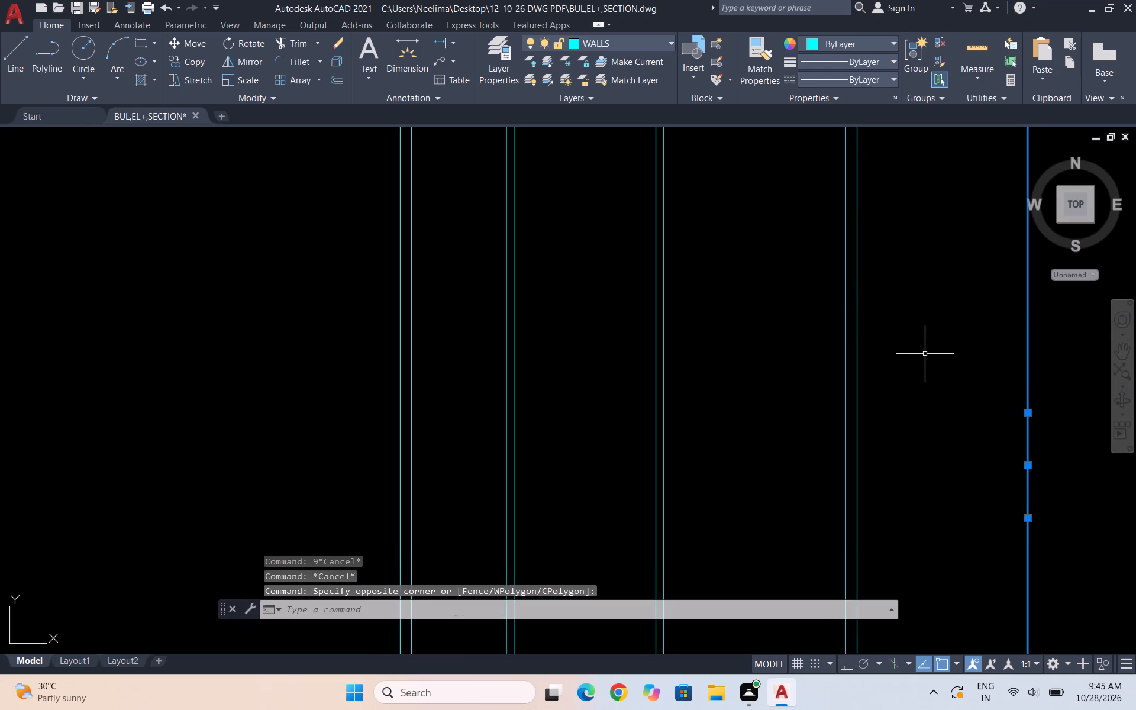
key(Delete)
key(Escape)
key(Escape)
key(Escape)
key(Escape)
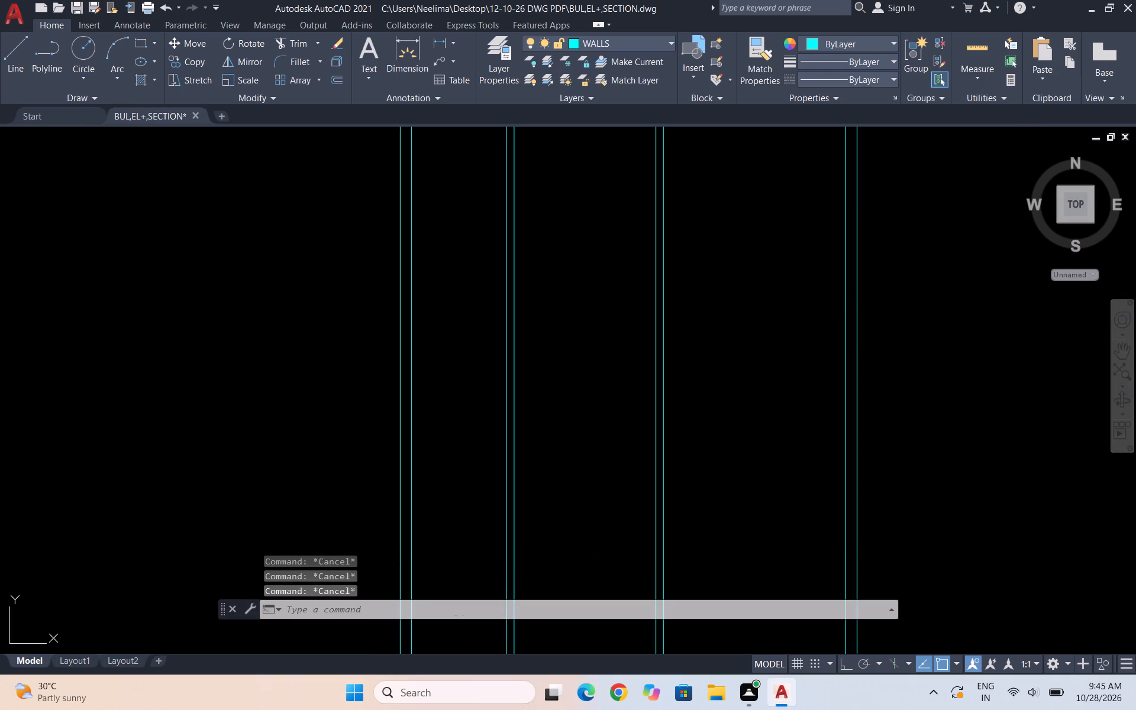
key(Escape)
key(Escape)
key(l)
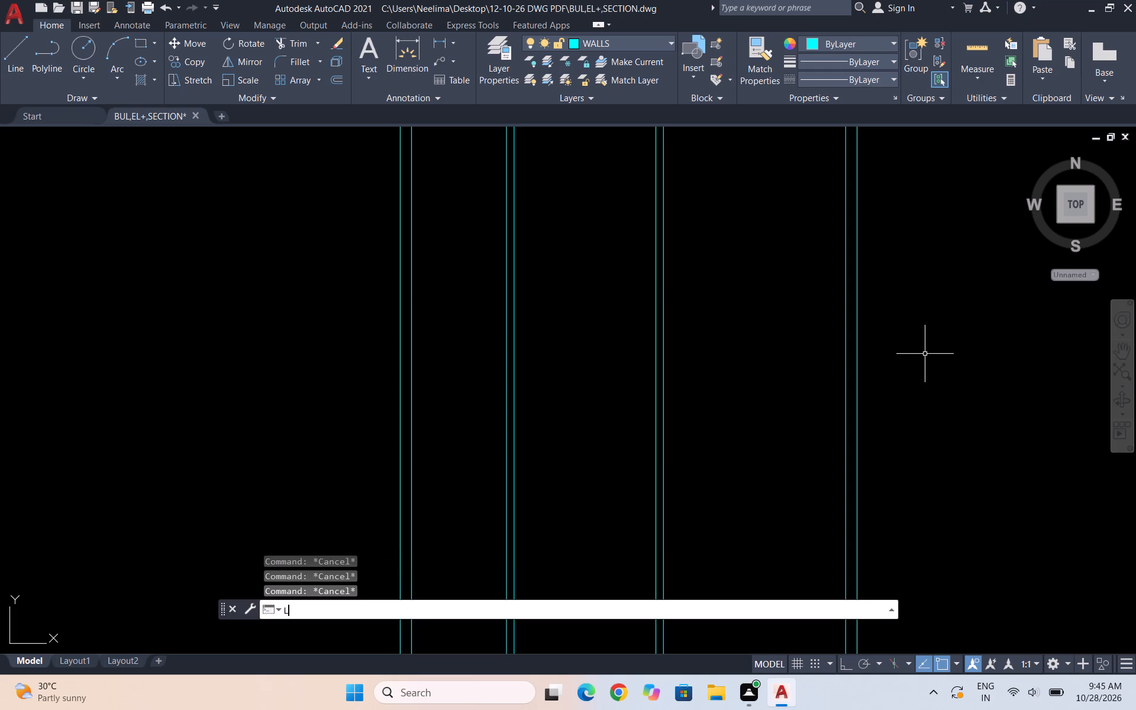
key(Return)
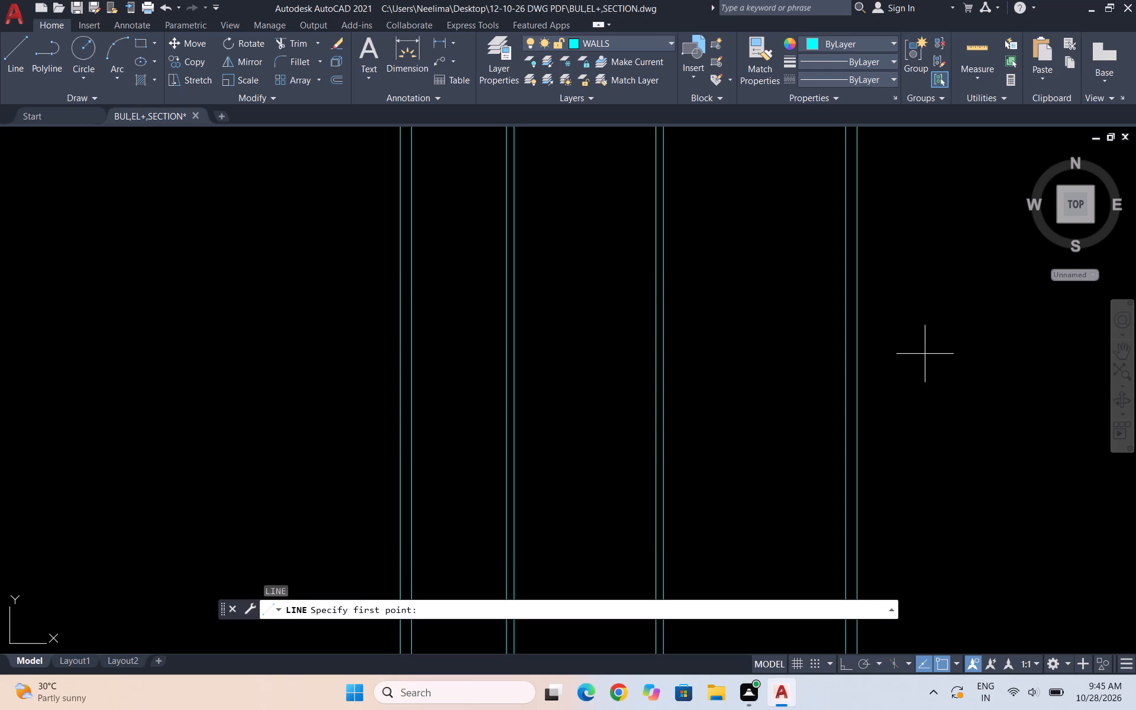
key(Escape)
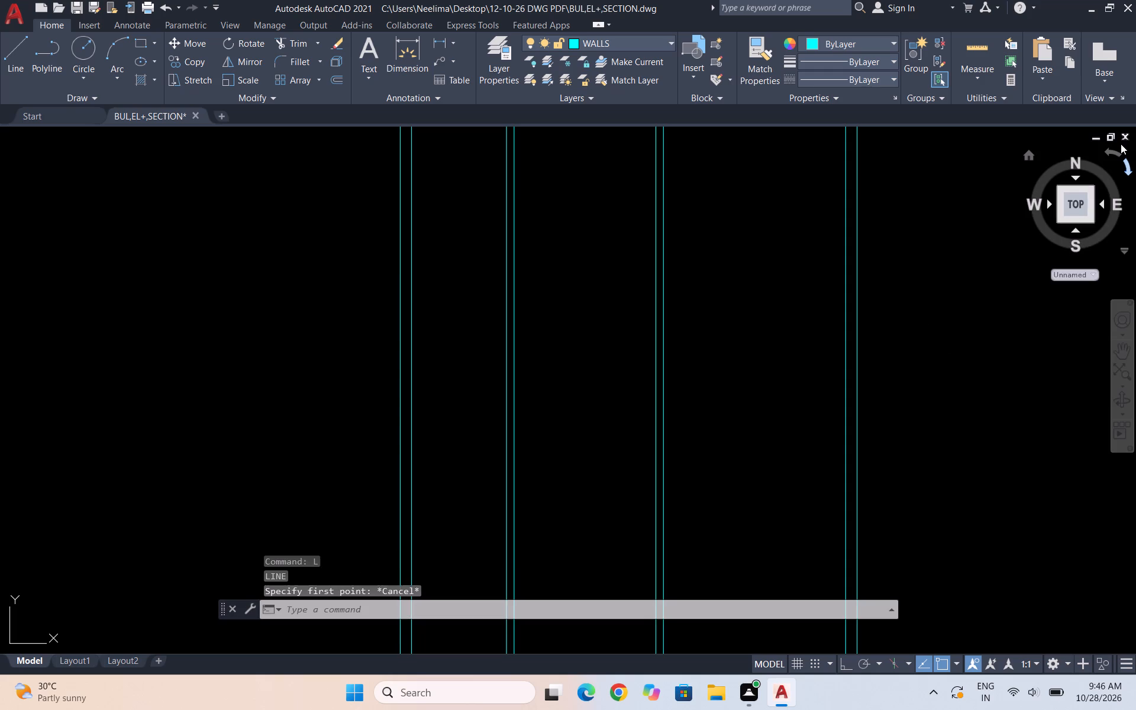
Draw a horizontal construction line across the upper part of the vertical wall lines.
text(XL)
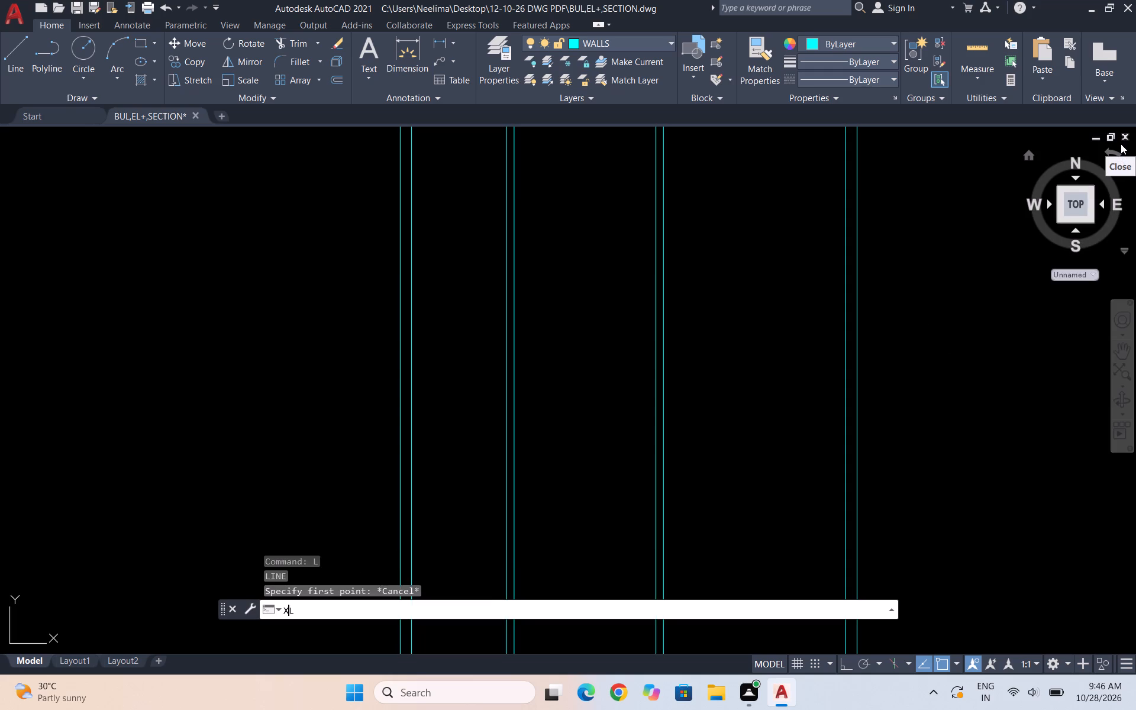
key(Return)
key(h)
key(Return)
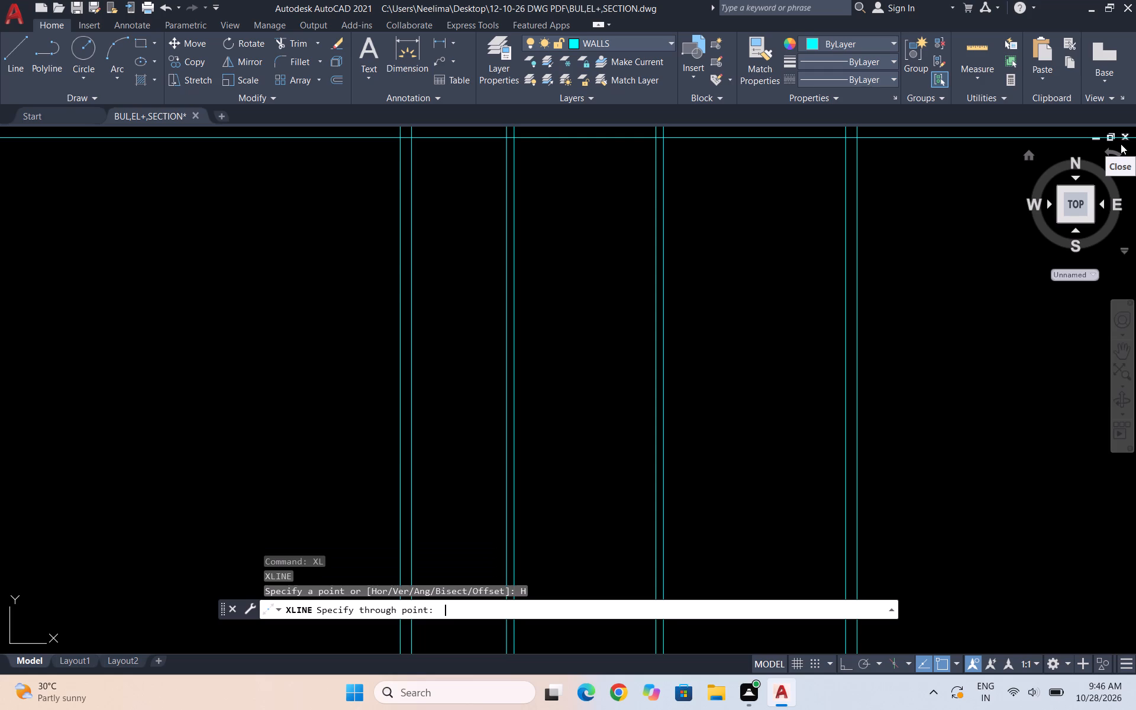
click(595, 168)
key(Escape)
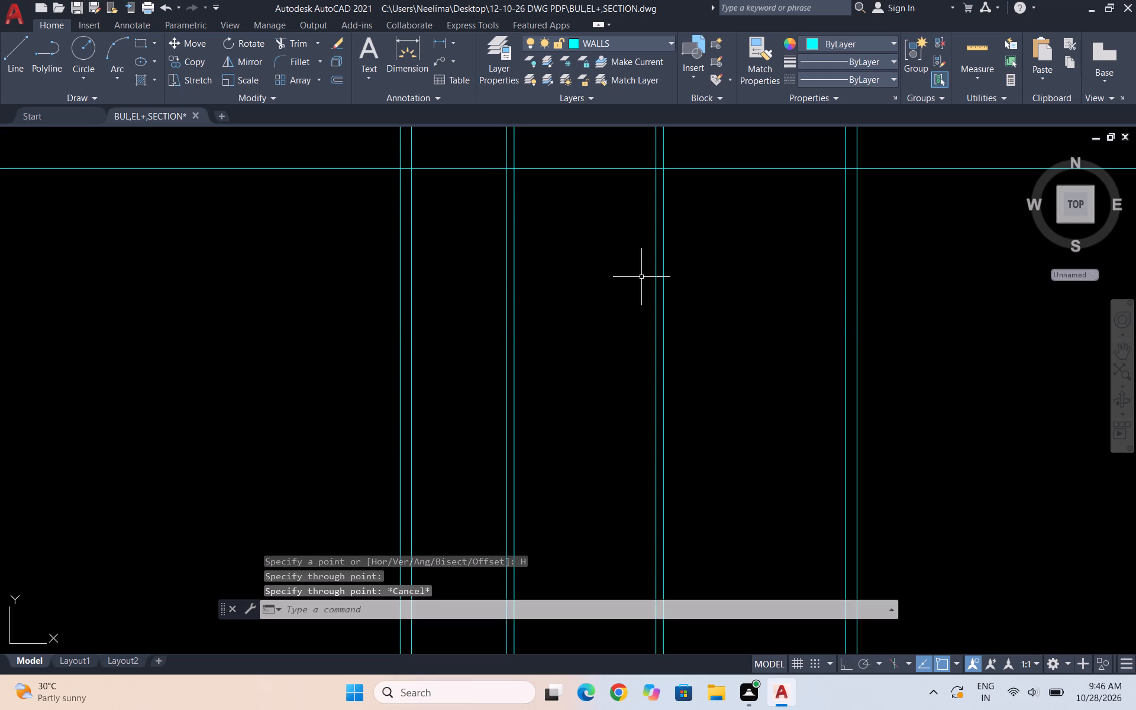
Offset the horizontal construction line 9" downward for the top wall thickness.
key(o)
key(Return)
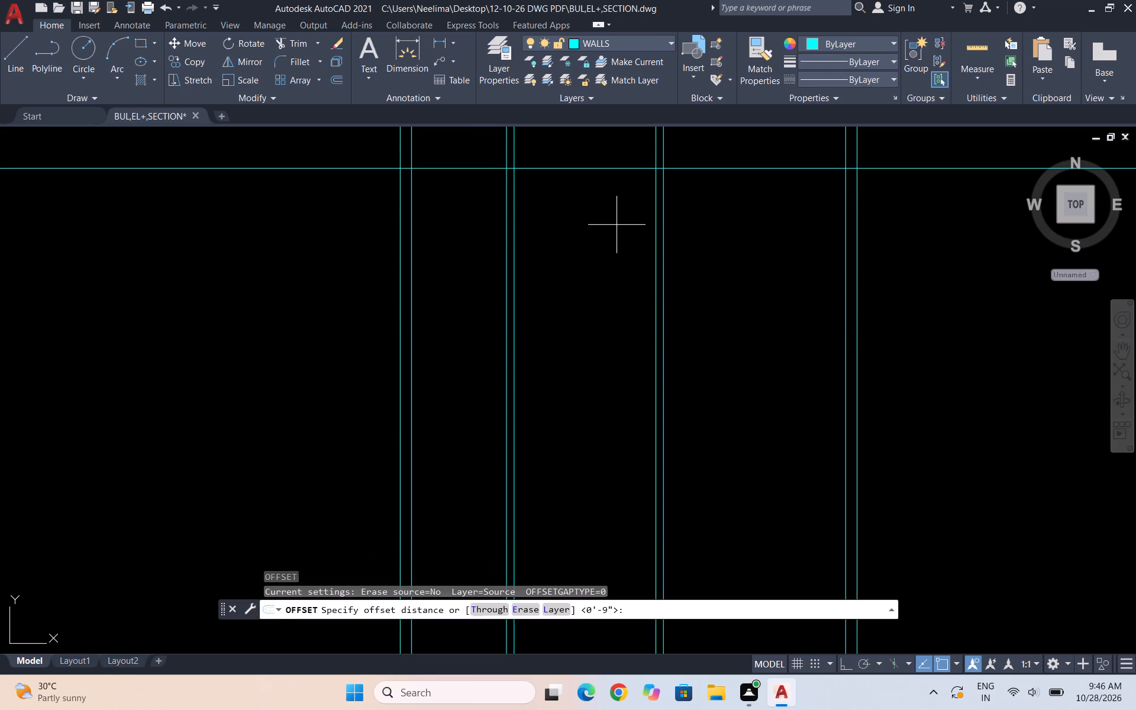
text(9")
key(Return)
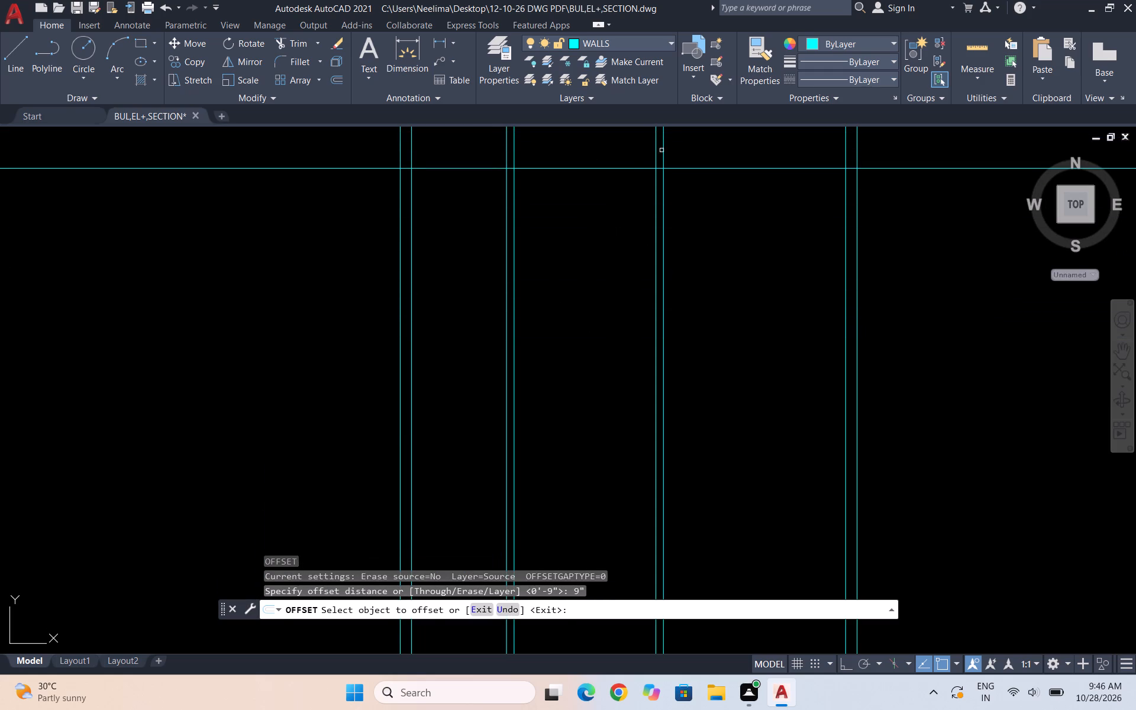
click(622, 170)
click(615, 224)
key(Escape)
key(Escape)
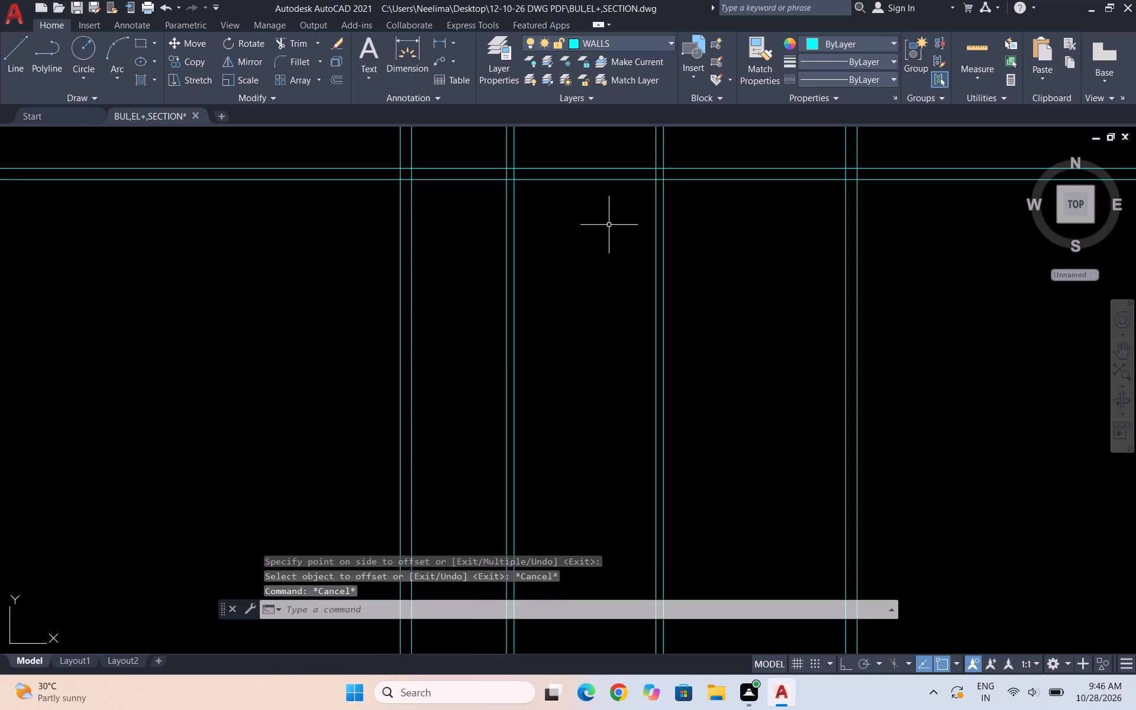
key(Escape)
Trim the lower horizontal line out of the three bays between the vertical walls.
text(TR)
key(Return)
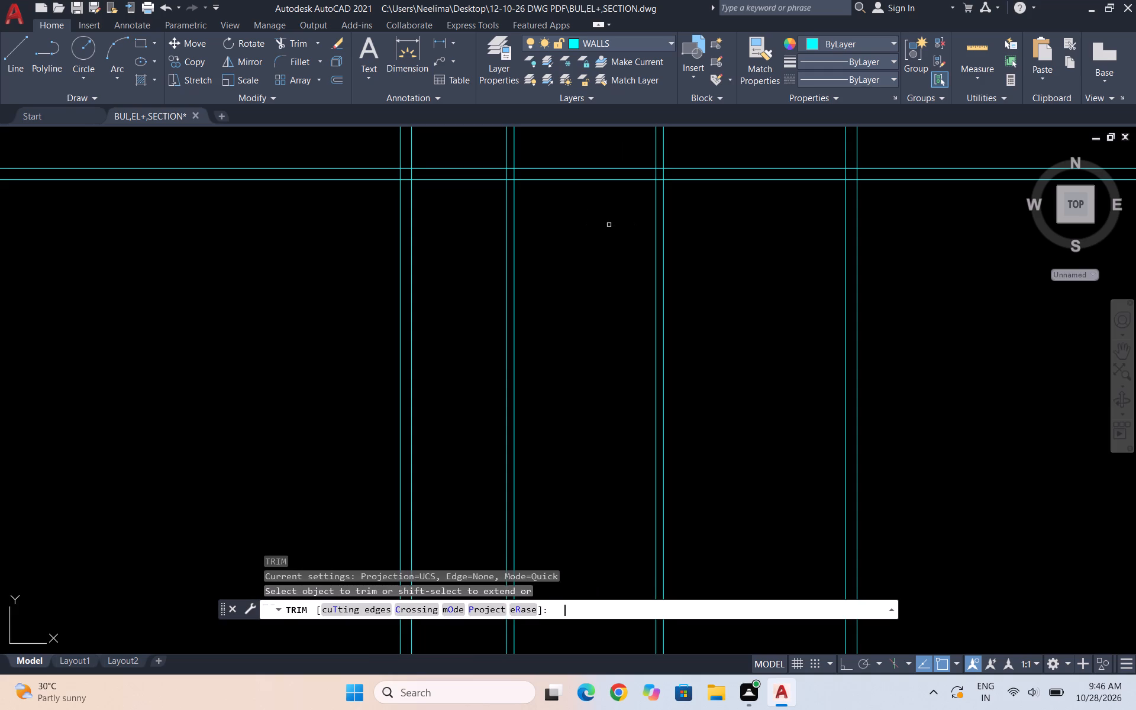
click(447, 182)
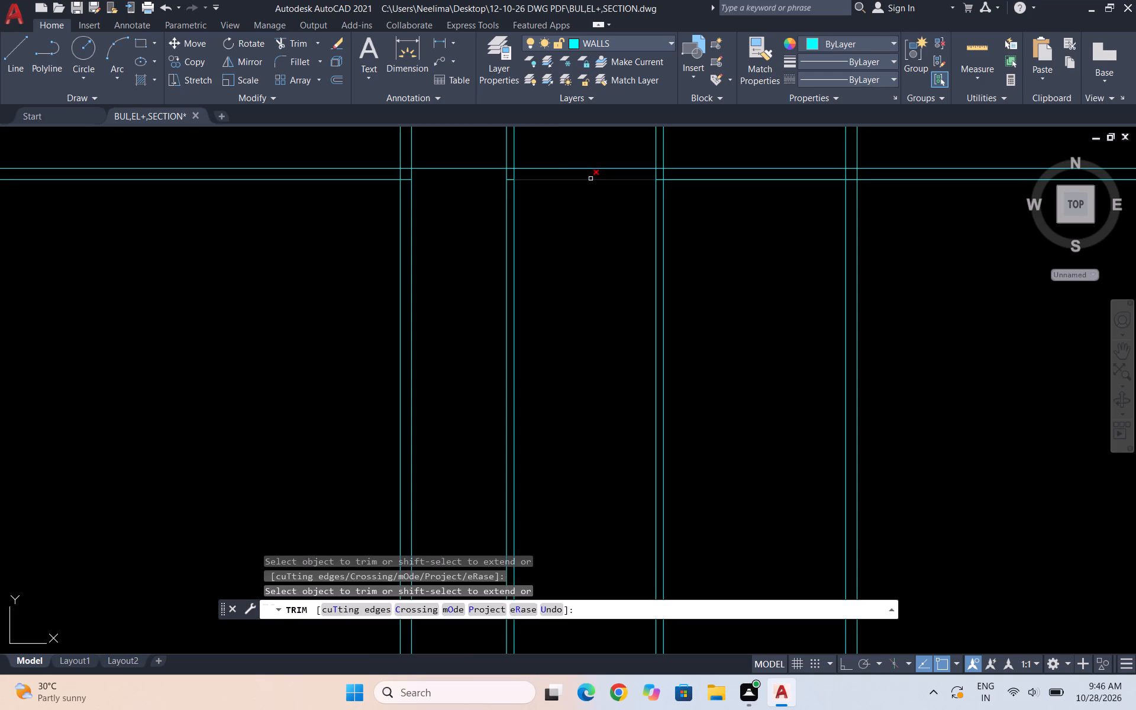
click(591, 179)
click(756, 176)
click(757, 189)
key(Escape)
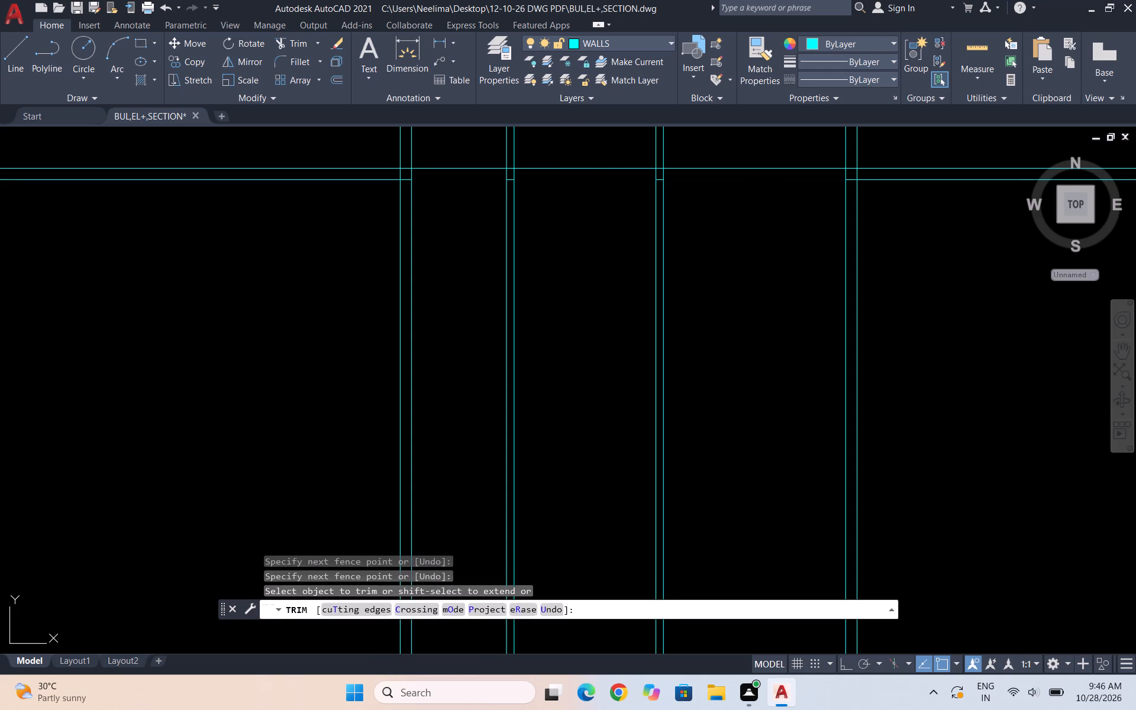
key(Escape)
Draw lines along the top wall's inner face across the first and second bays, joining the trimmed ends between walls.
key(l)
key(Return)
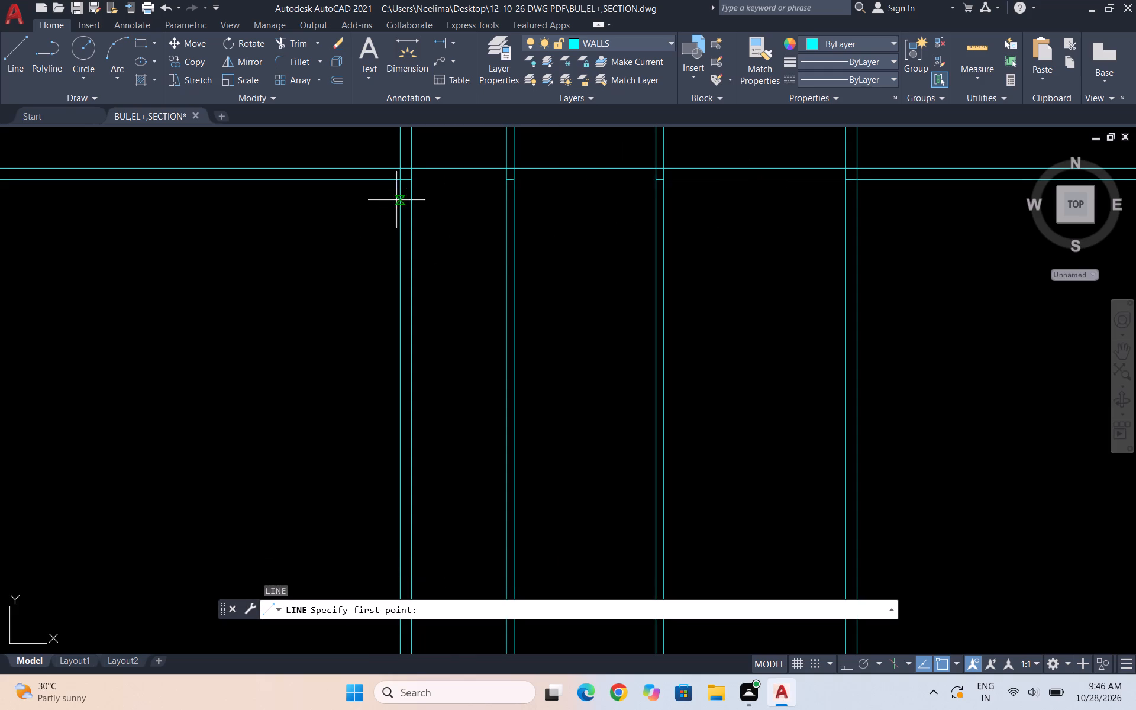
click(414, 178)
click(506, 178)
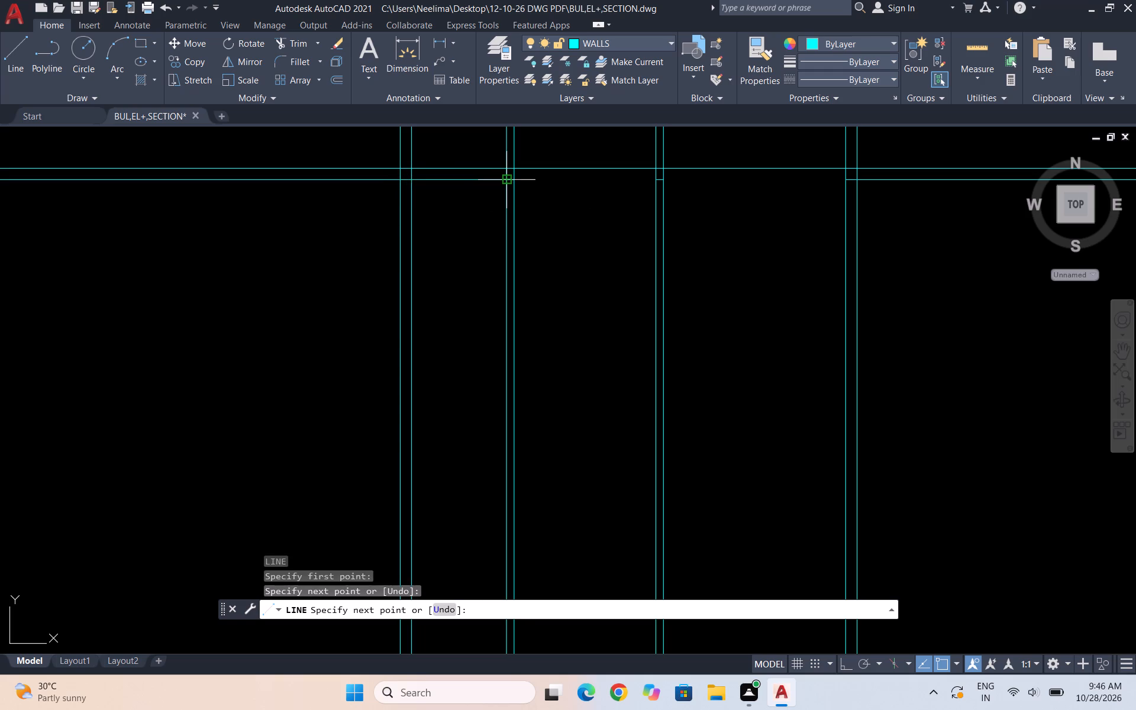
key(Escape)
key(space)
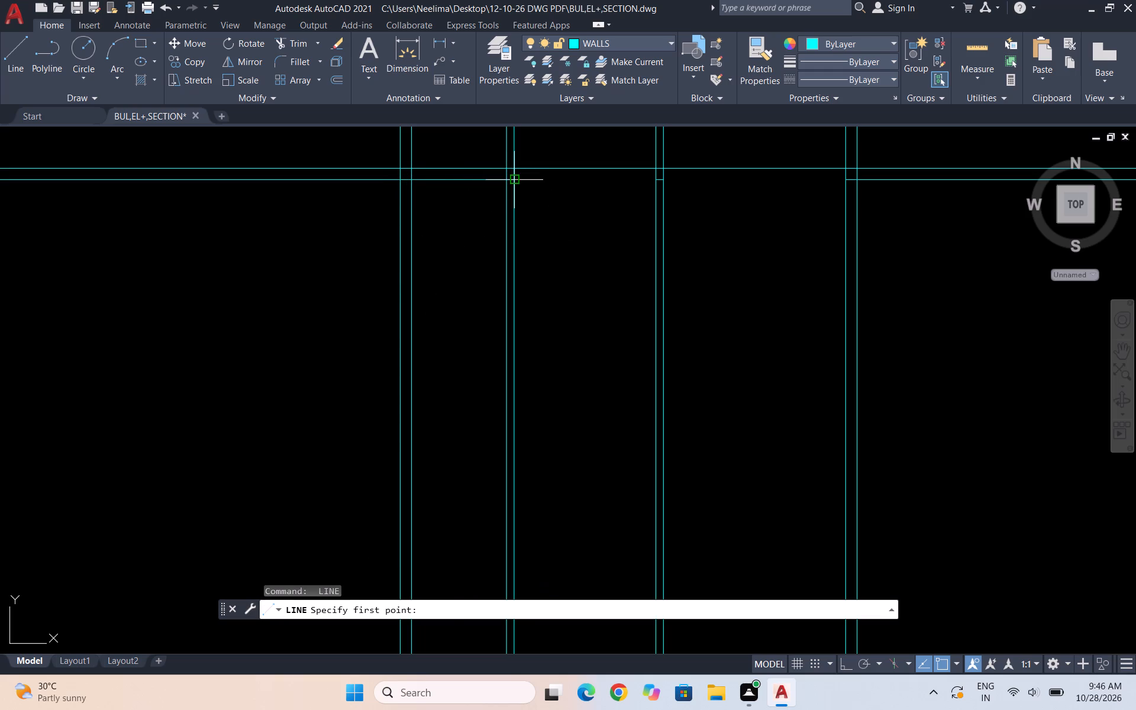
click(518, 179)
click(656, 179)
key(space)
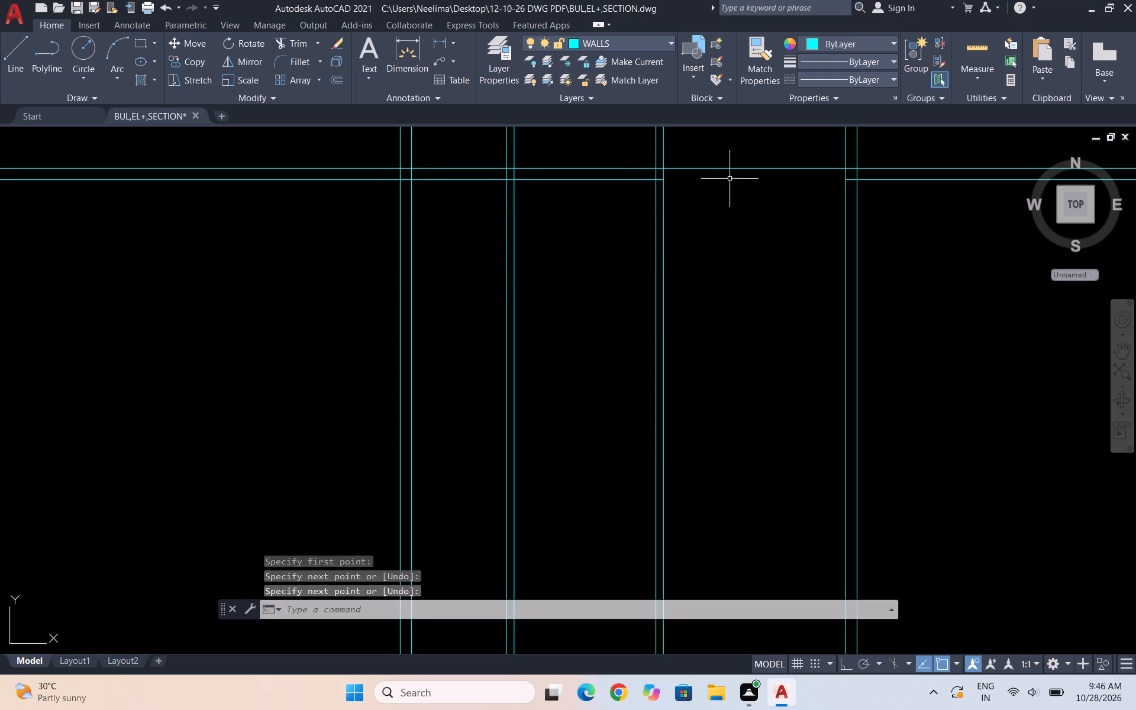
Draw a line along the top wall's inner face across the third bay, between the trimmed wall ends.
key(space)
click(665, 178)
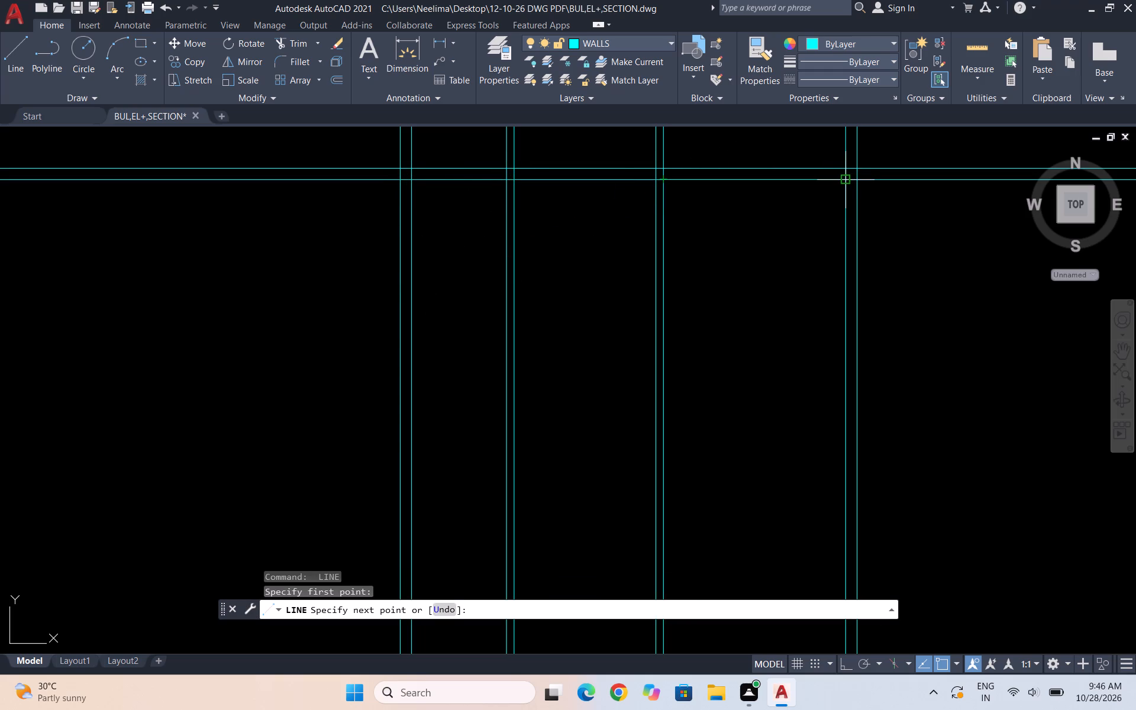
click(844, 179)
key(space)
scroll(415, 334, down, 1)
key(Escape)
key(Escape)
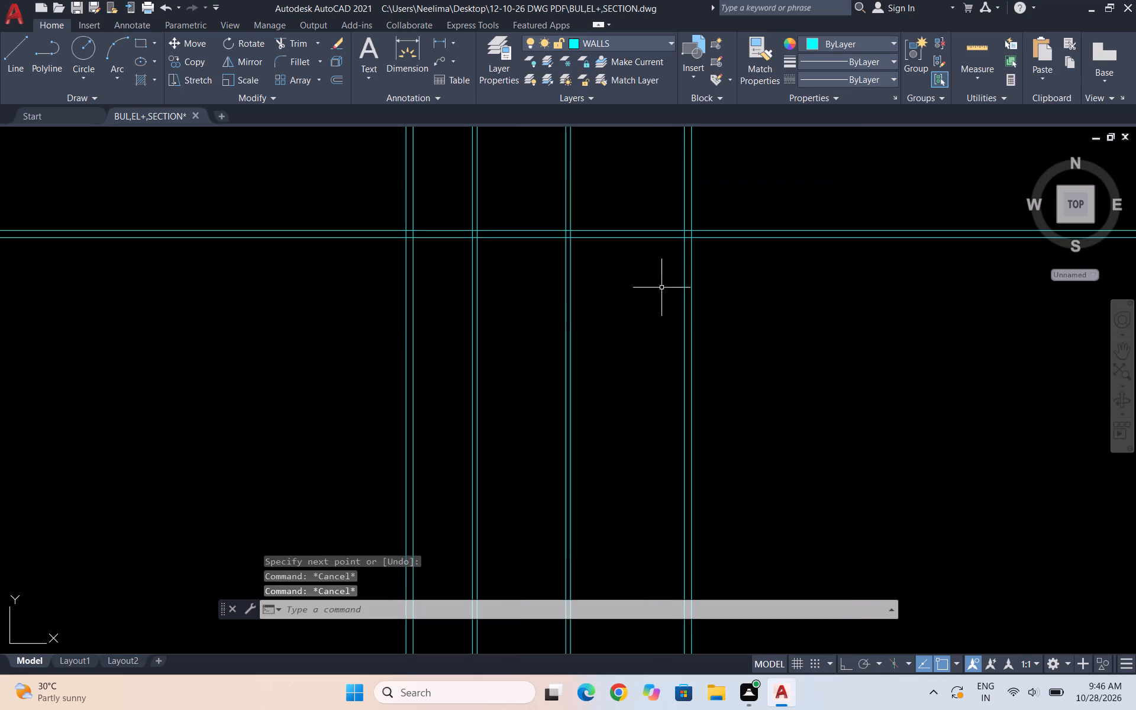
key(Escape)
Offset the top wall's inner face line 7' downward in the first bay.
scroll(457, 216, up, 1)
key(Escape)
key(o)
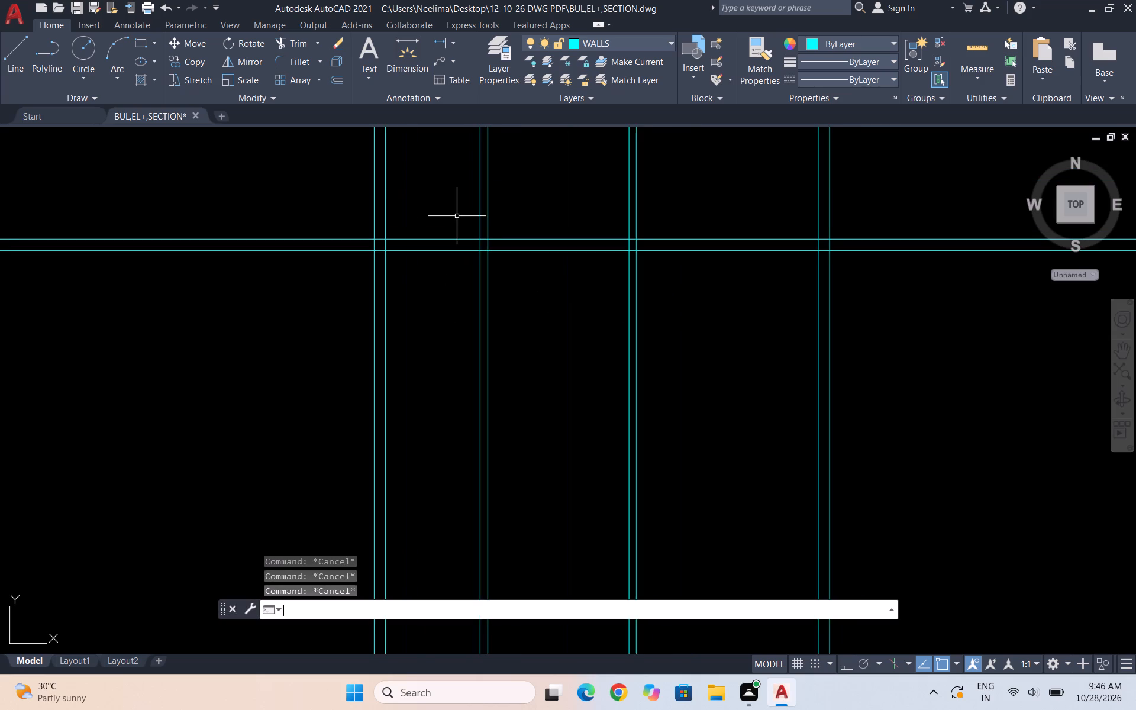
key(Return)
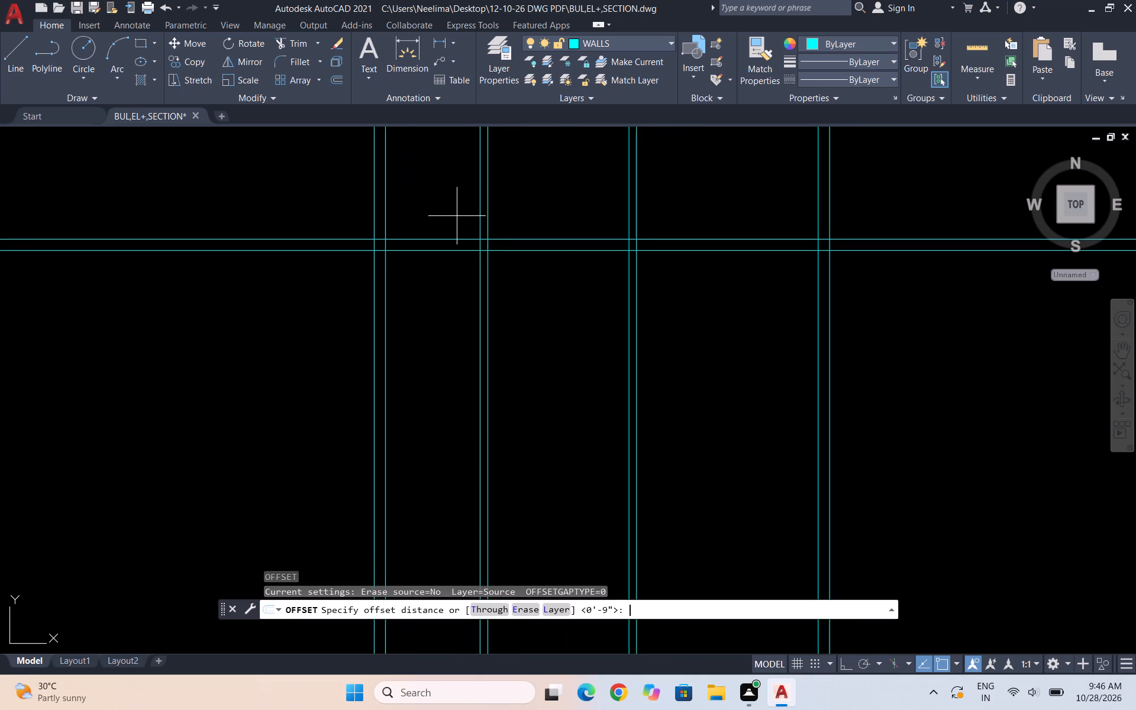
text(7')
key(Return)
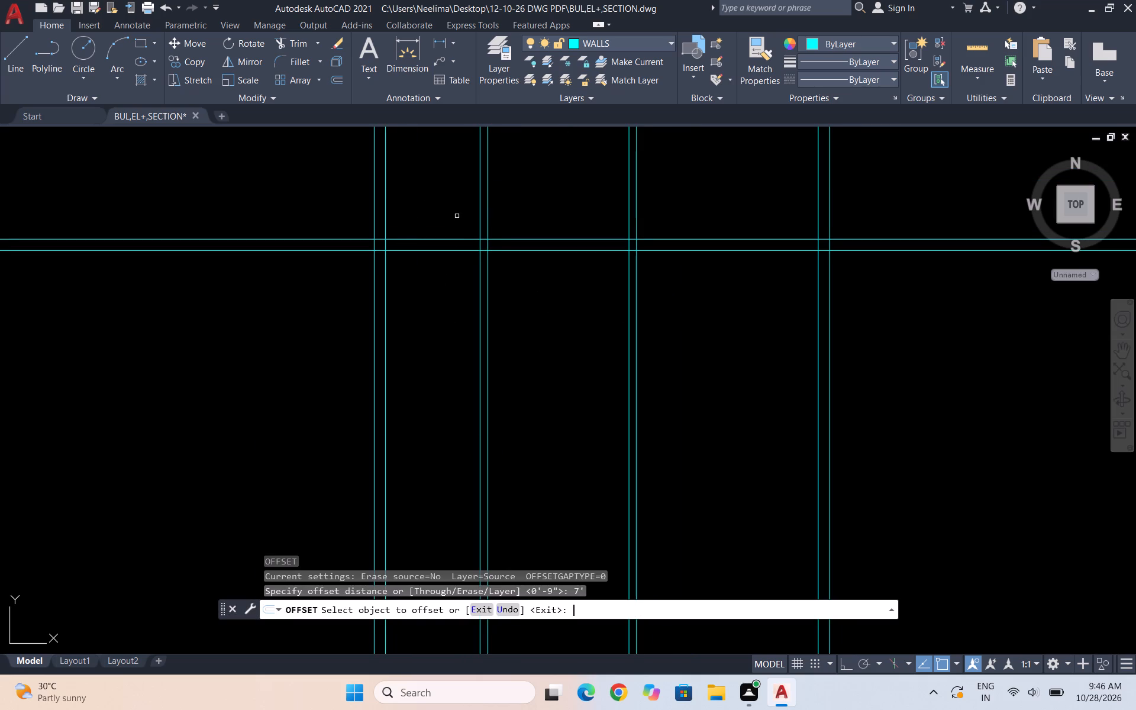
click(430, 248)
click(432, 337)
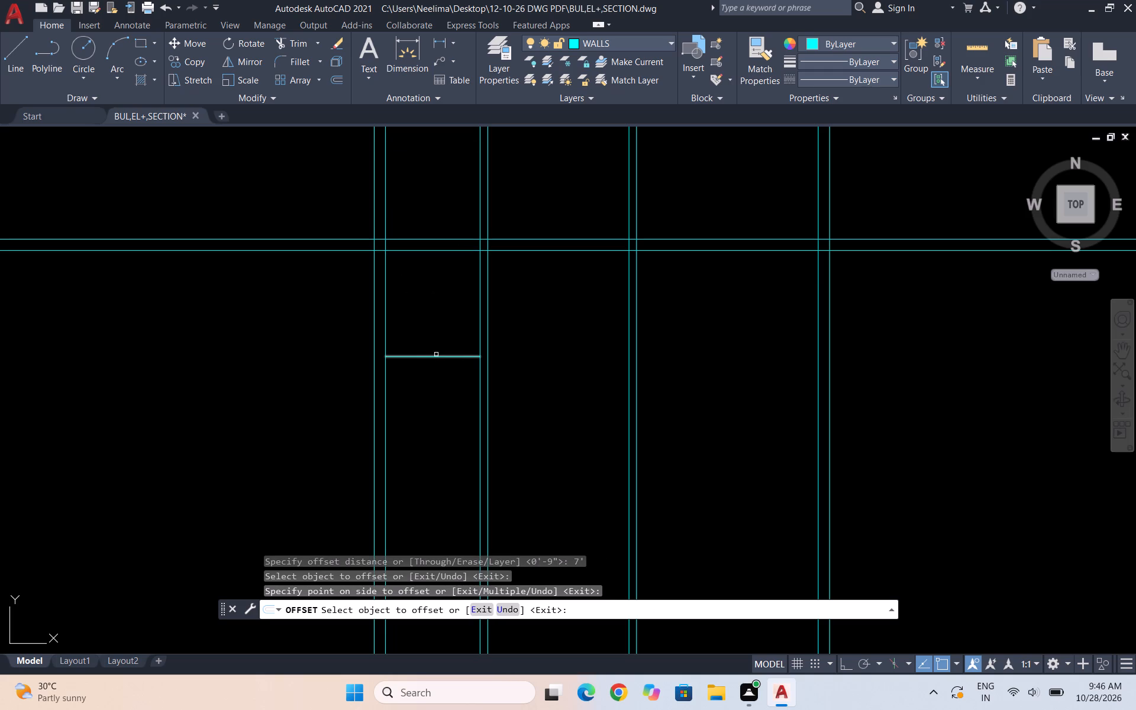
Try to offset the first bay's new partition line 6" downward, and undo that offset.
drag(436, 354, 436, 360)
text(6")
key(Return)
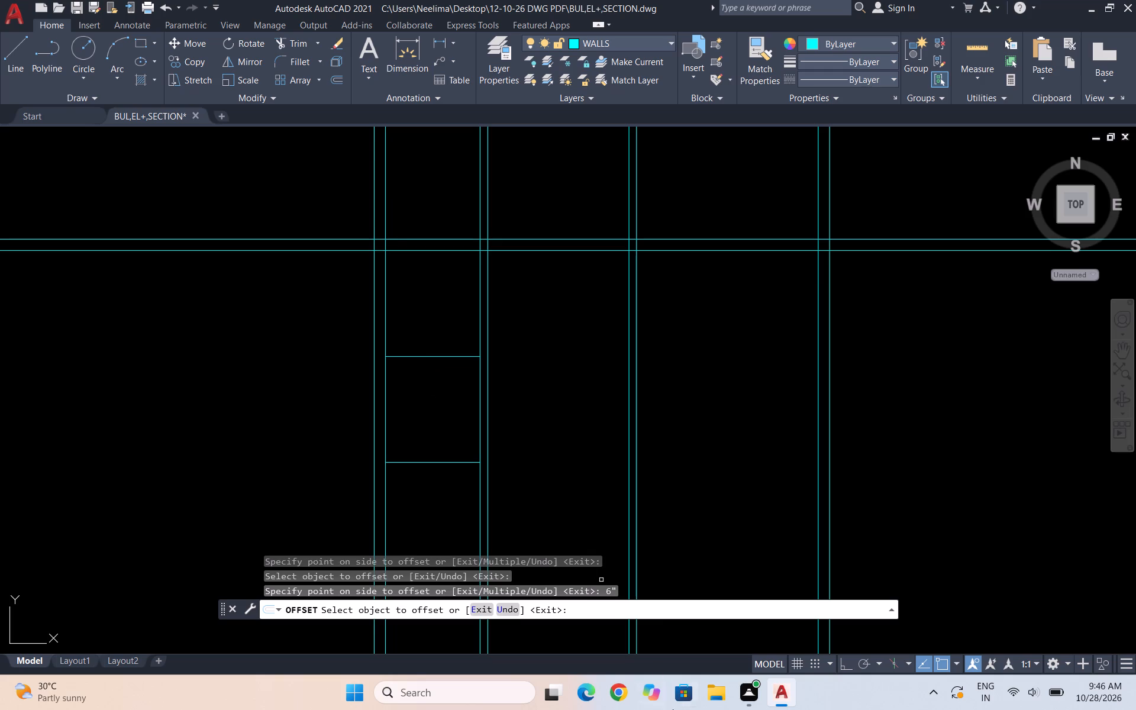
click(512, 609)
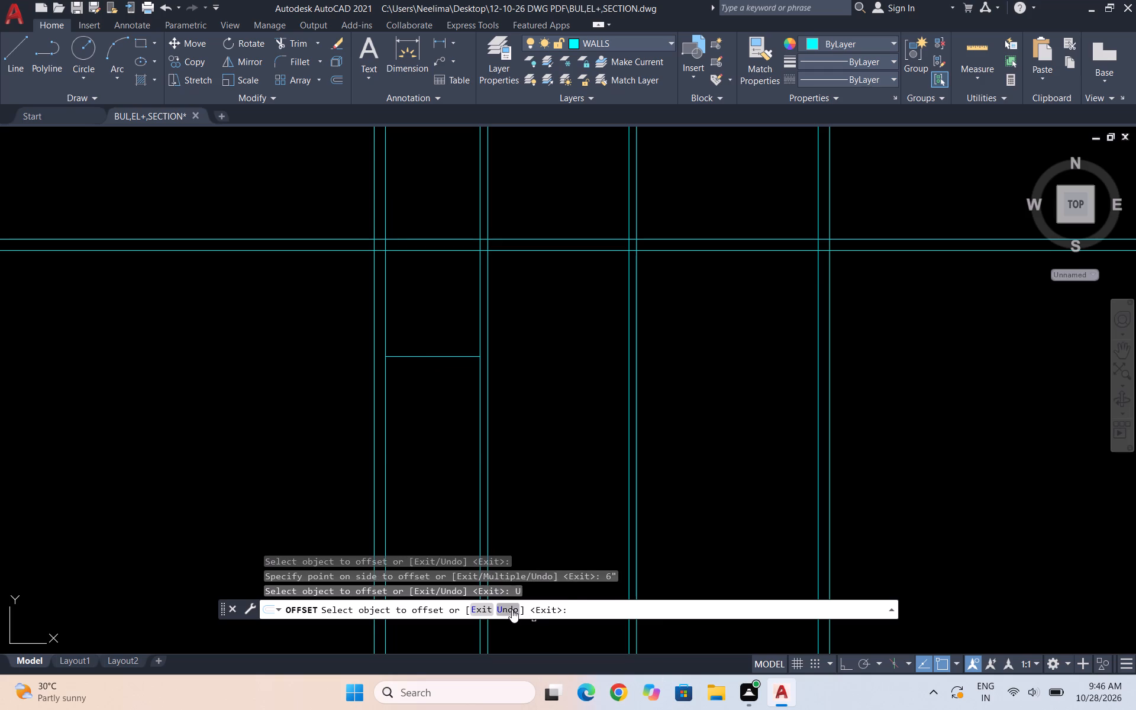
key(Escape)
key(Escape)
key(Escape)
Offset the first bay's partition line 6" downward for the wall thickness.
key(o)
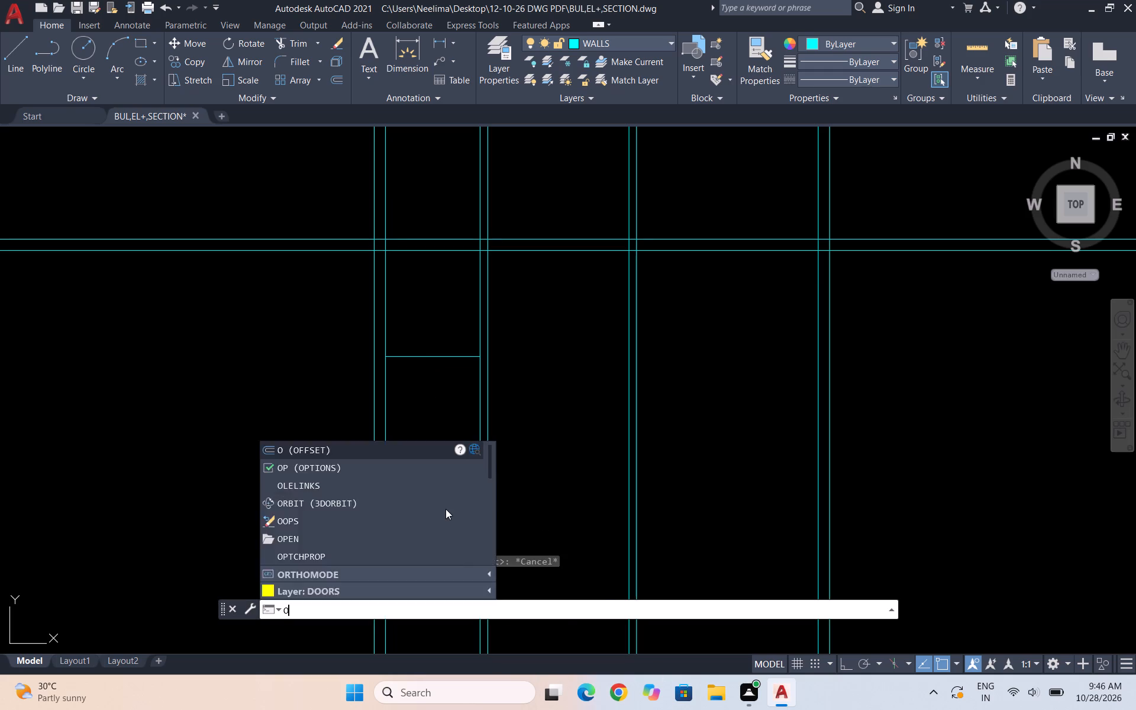
key(Return)
text(6")
key(Return)
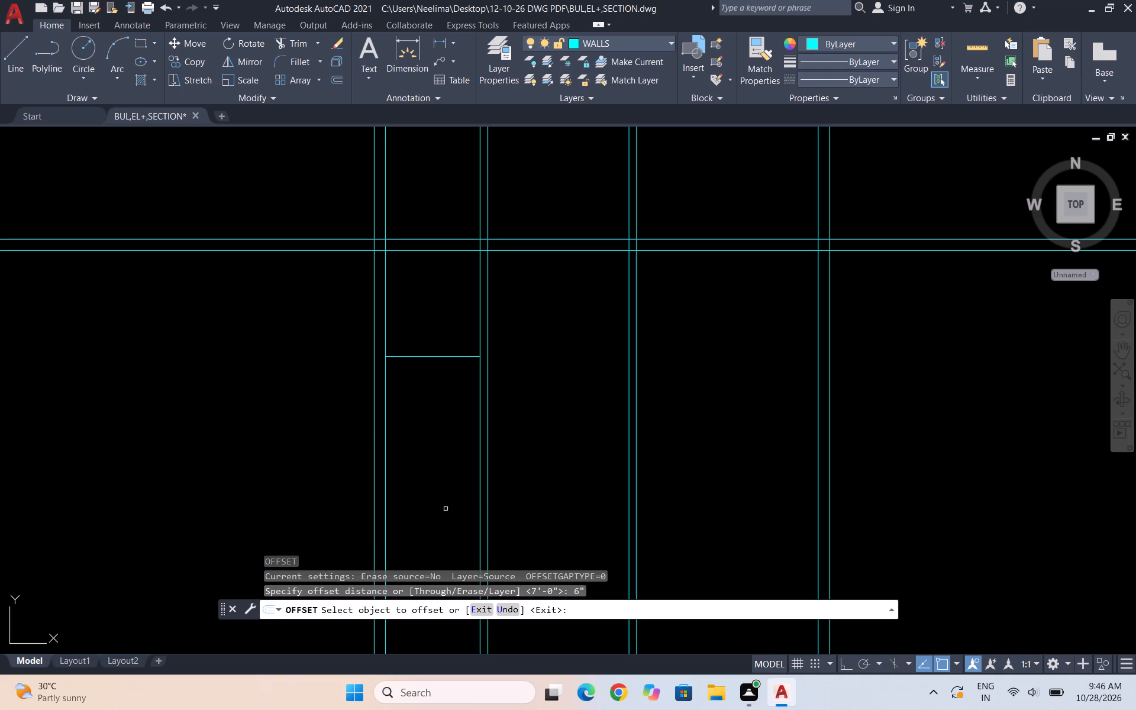
drag(453, 355, 454, 365)
click(451, 396)
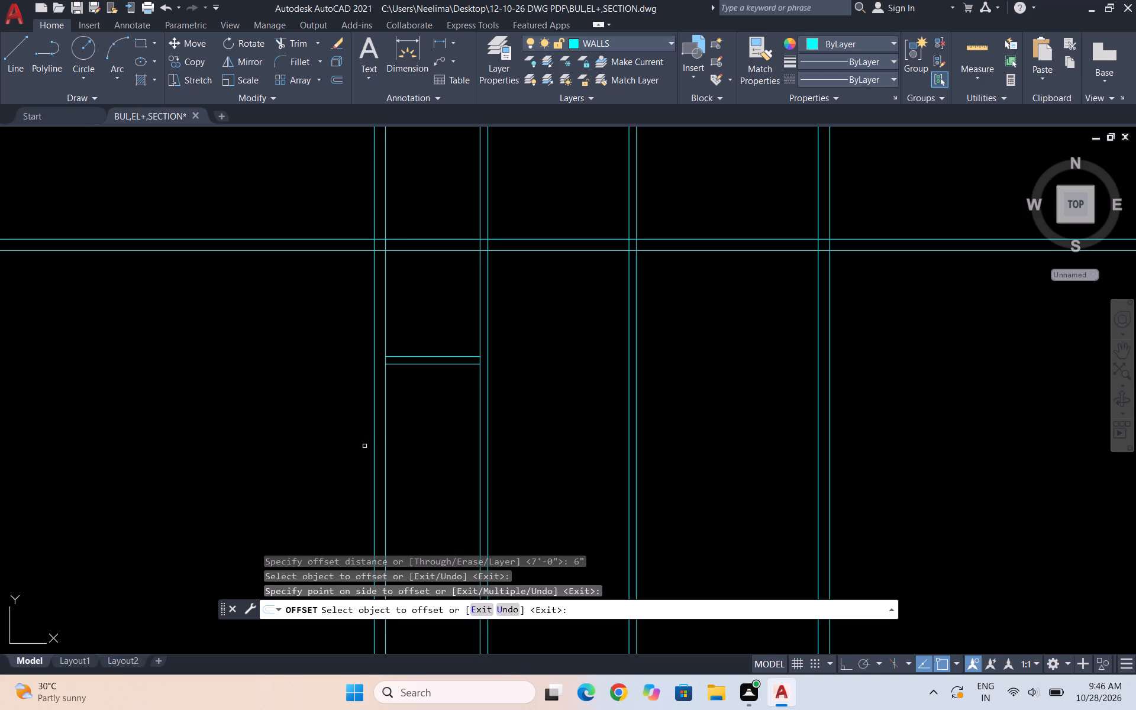
key(Escape)
key(Escape)
key(Escape)
key(Escape)
key(Escape)
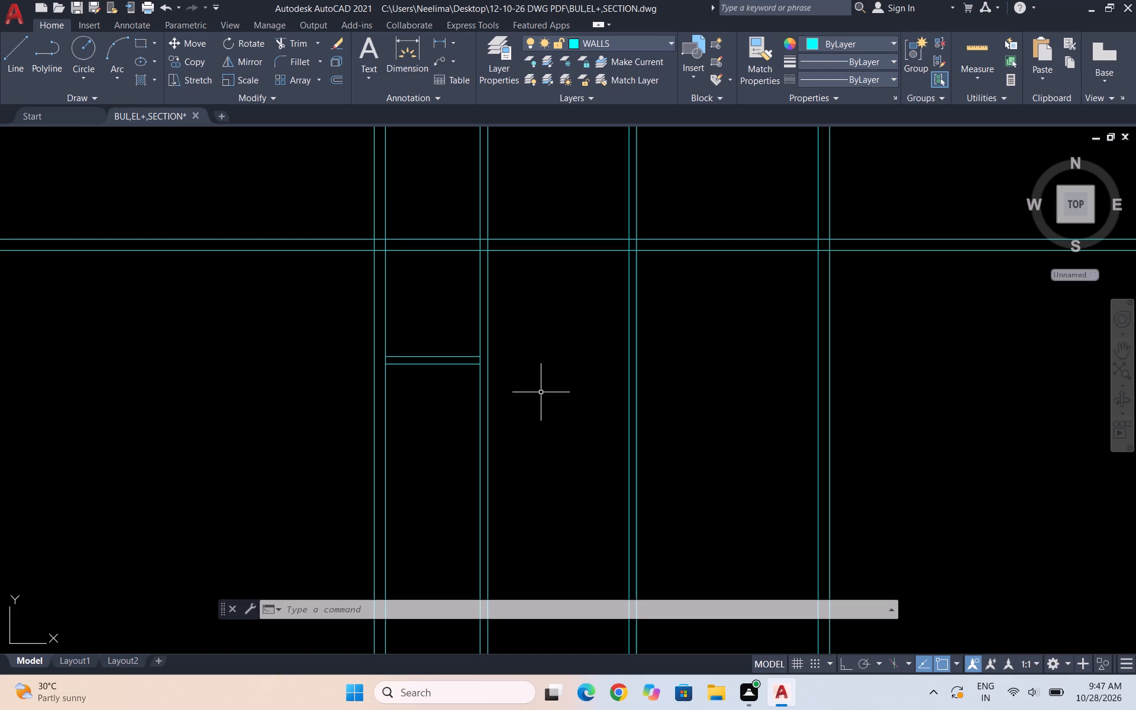
key(Escape)
key(Escape)
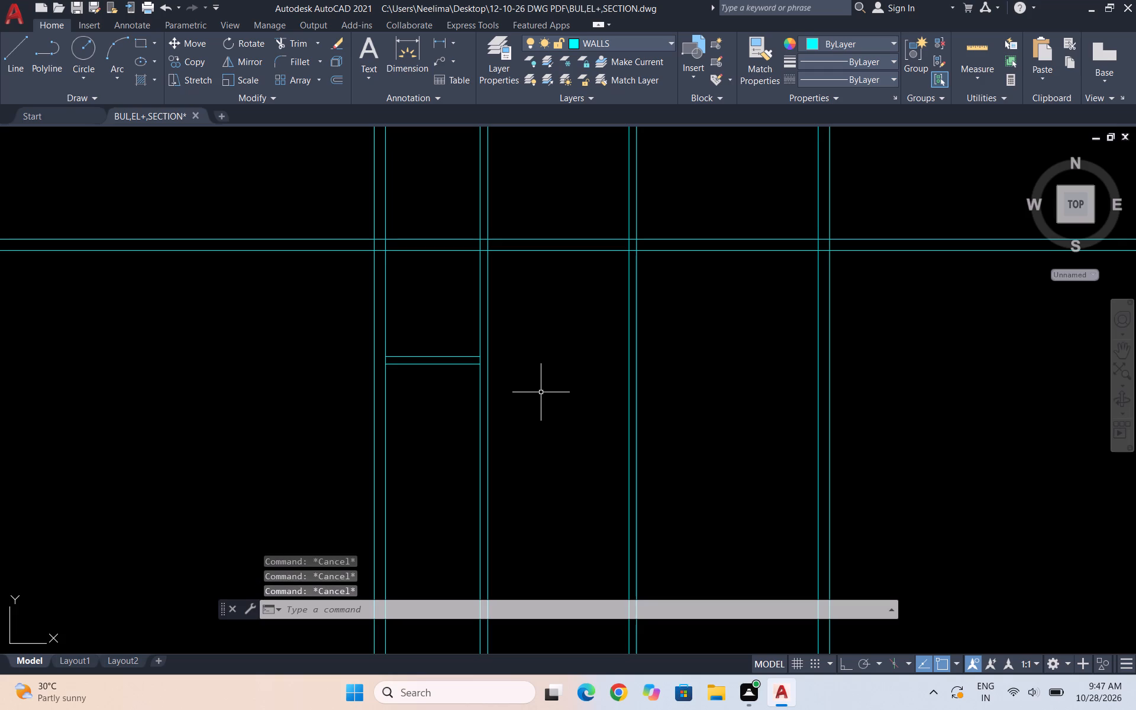
Offset the top wall's inner face line 15'1" downward in the second bay.
key(o)
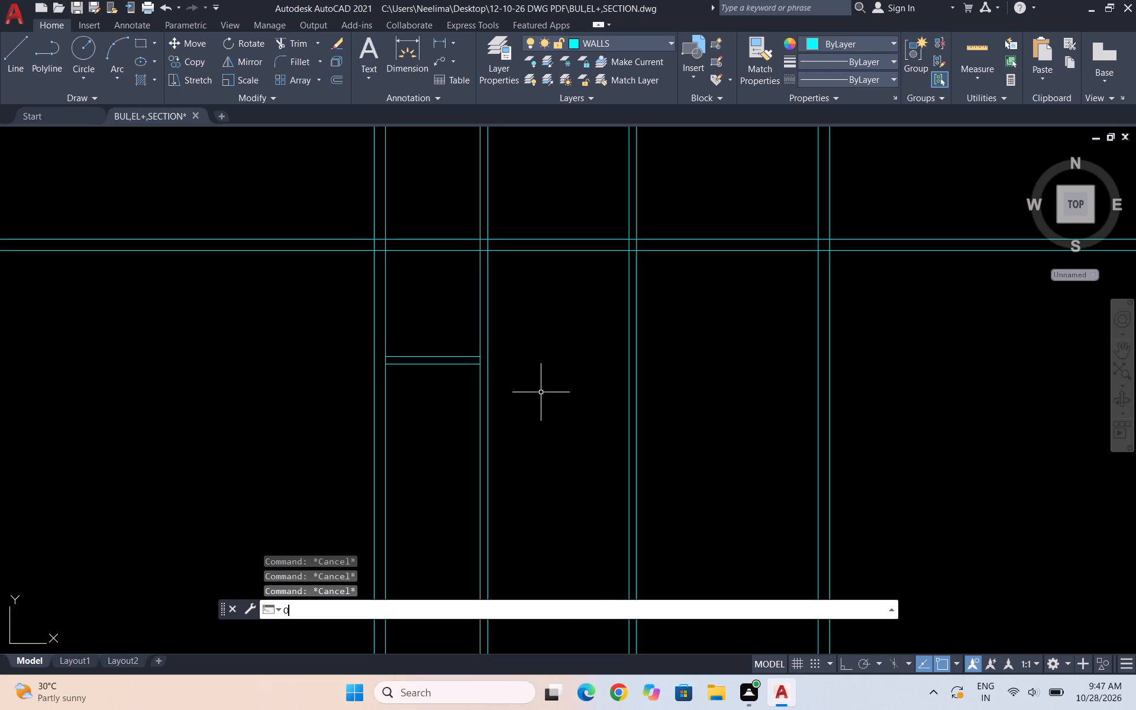
key(Return)
text(15')
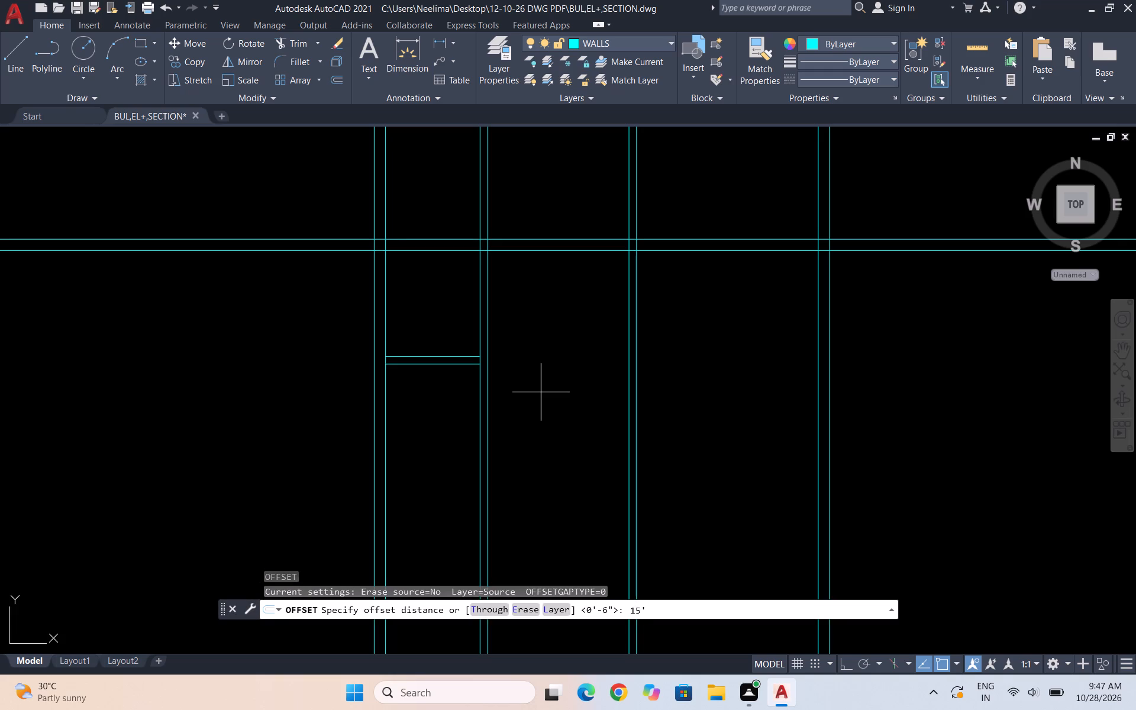
text(1")
key(Return)
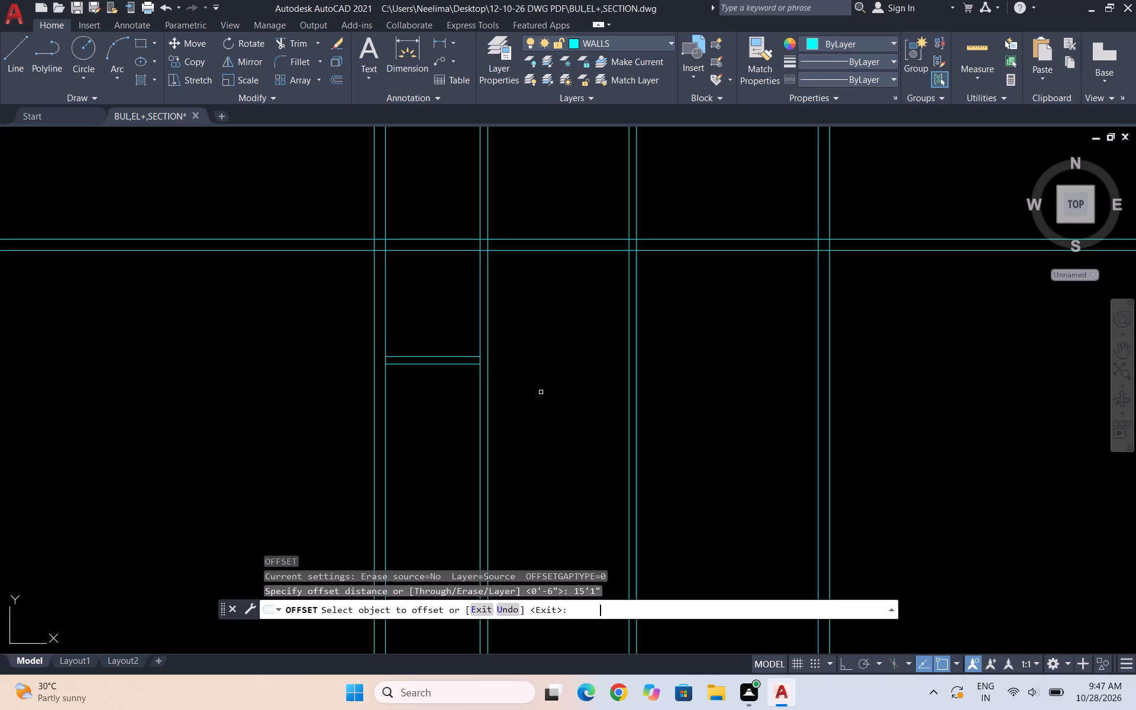
drag(590, 250, 595, 261)
click(599, 482)
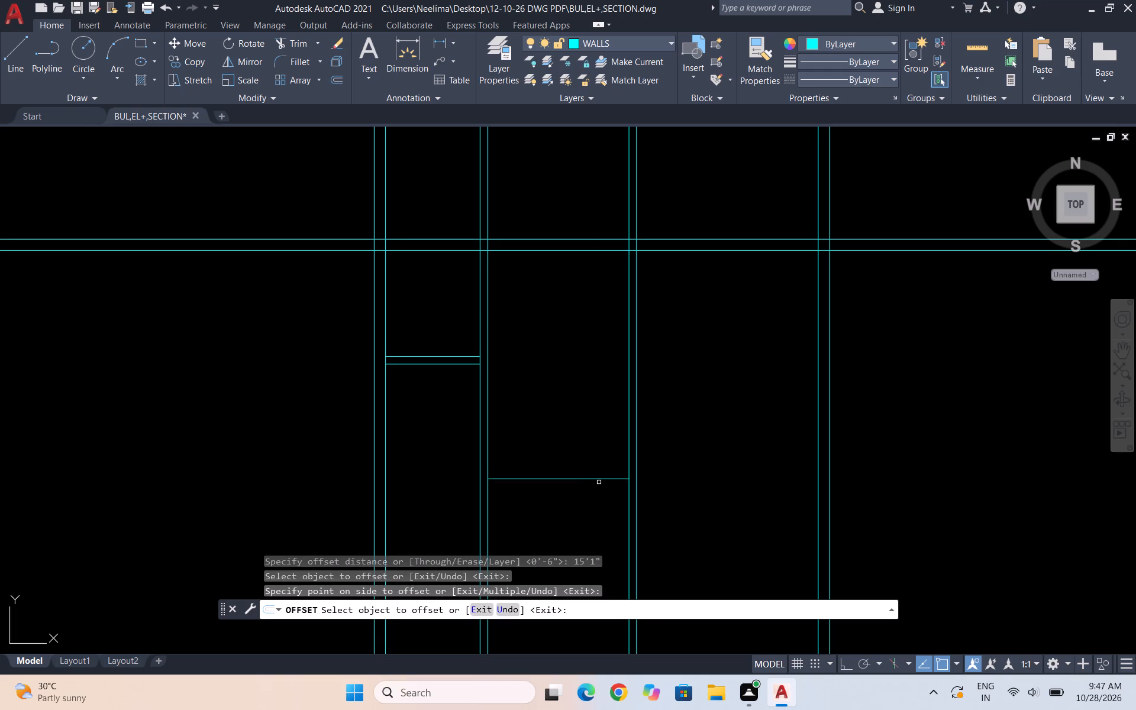
click(588, 477)
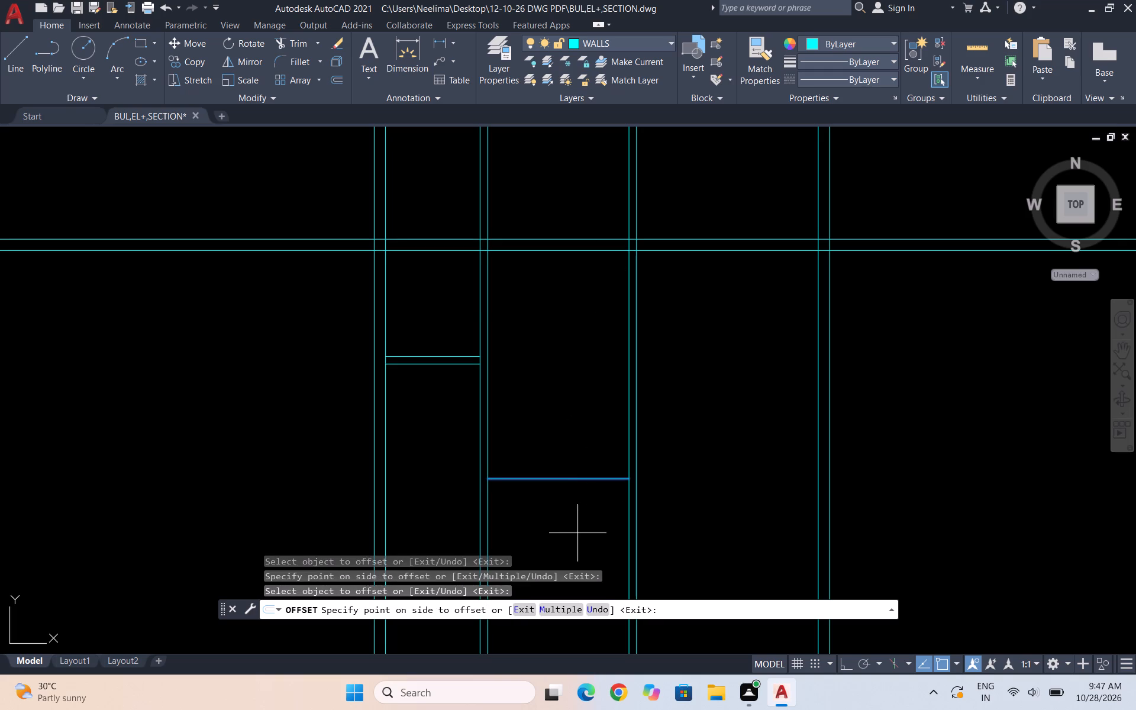
key(Escape)
key(Escape)
Offset the second bay's partition line 6" downward for the wall thickness.
key(o)
key(Return)
text(6")
key(Return)
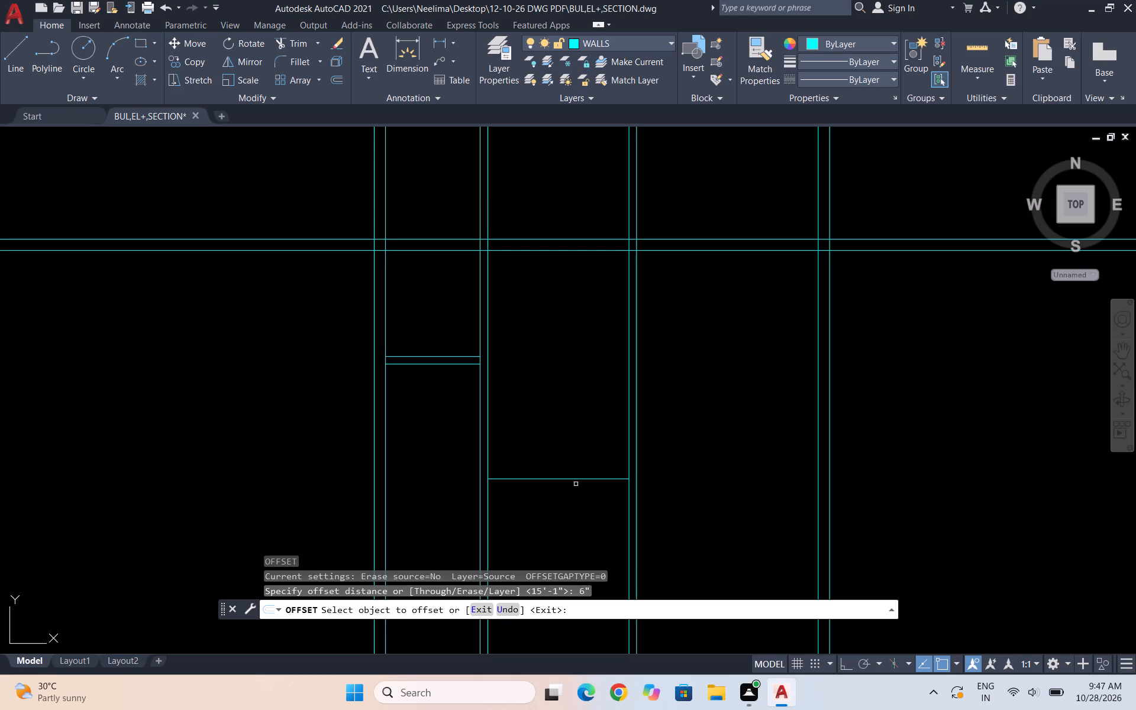
drag(582, 478, 584, 485)
click(585, 505)
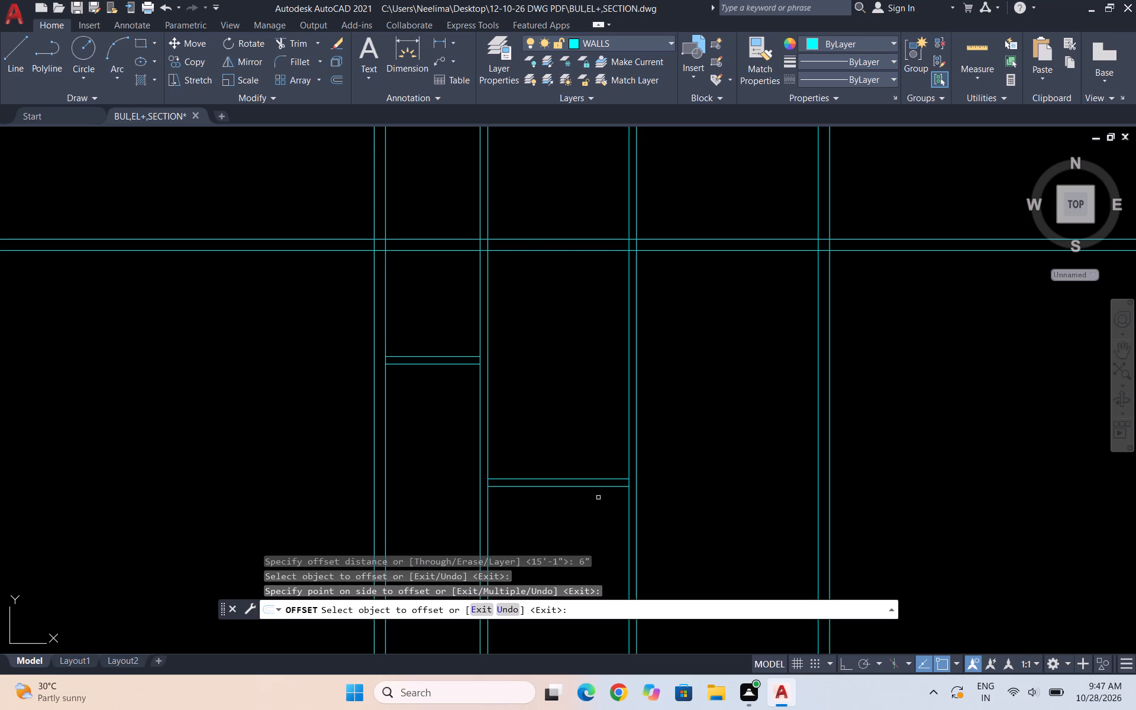
key(Escape)
Offset the top wall's inner face line 10'8" downward in the third bay.
key(o)
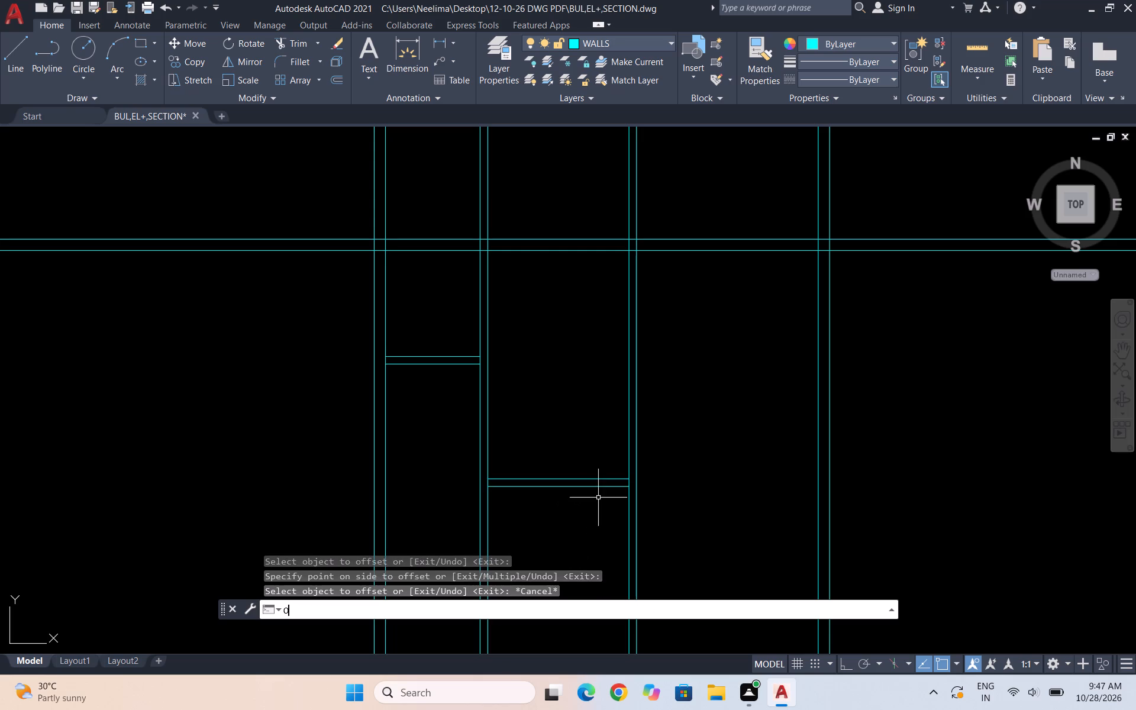
key(Return)
text(10'8")
key(Return)
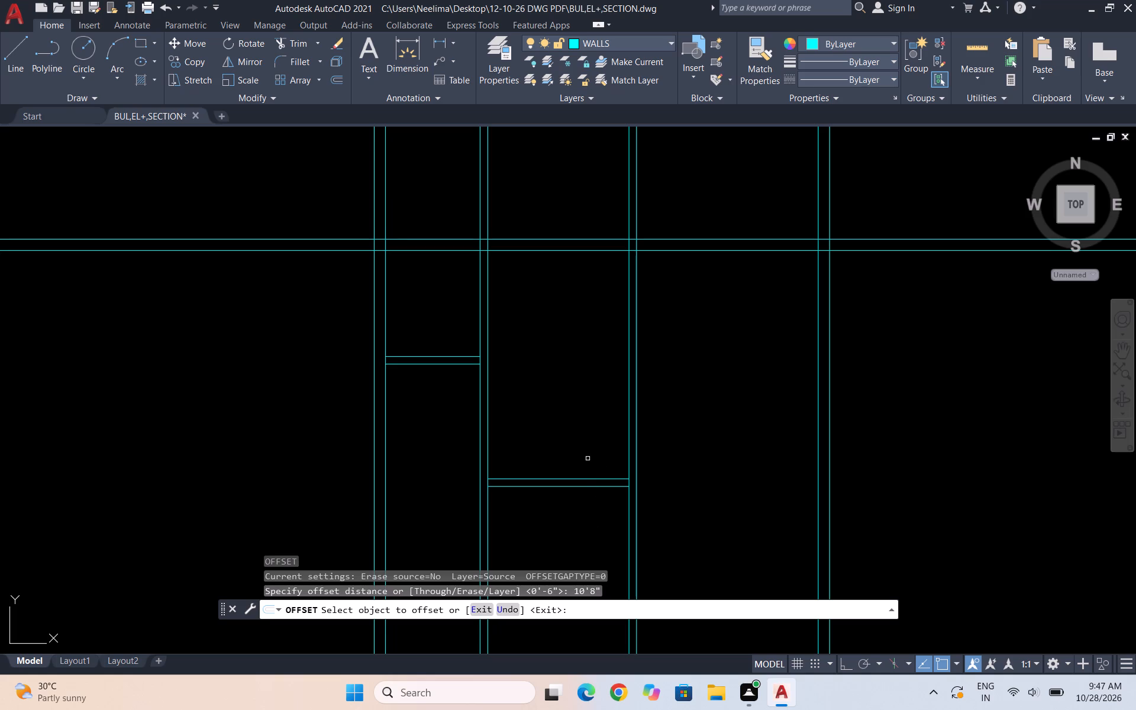
click(747, 248)
click(709, 586)
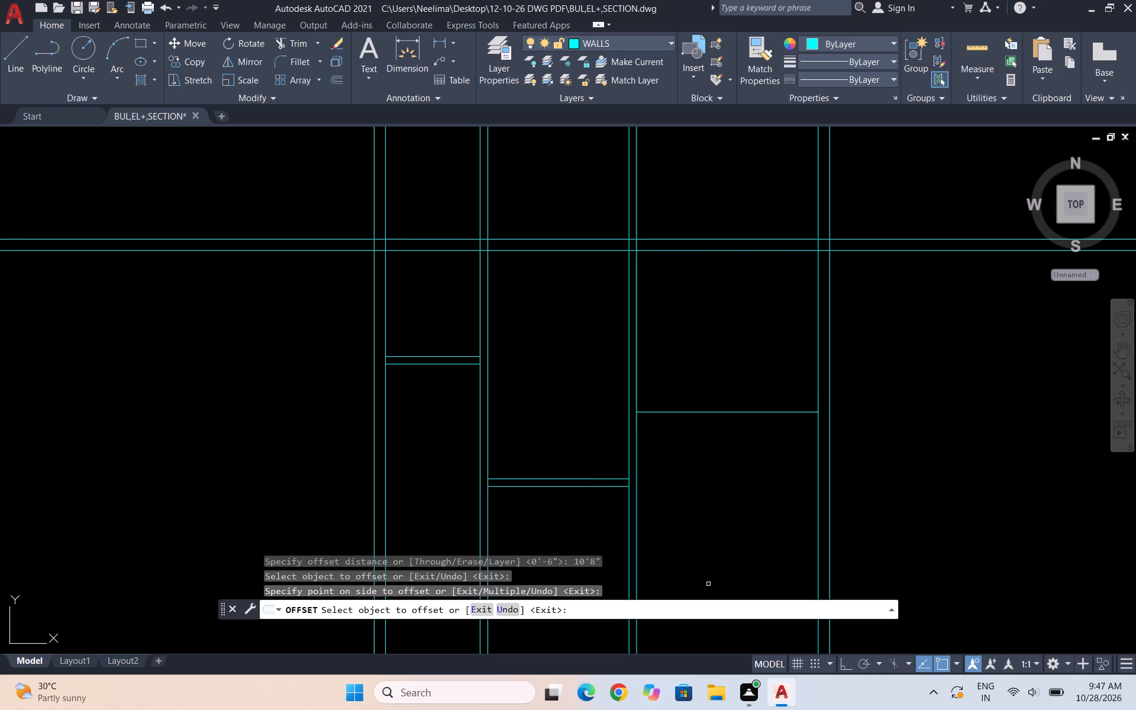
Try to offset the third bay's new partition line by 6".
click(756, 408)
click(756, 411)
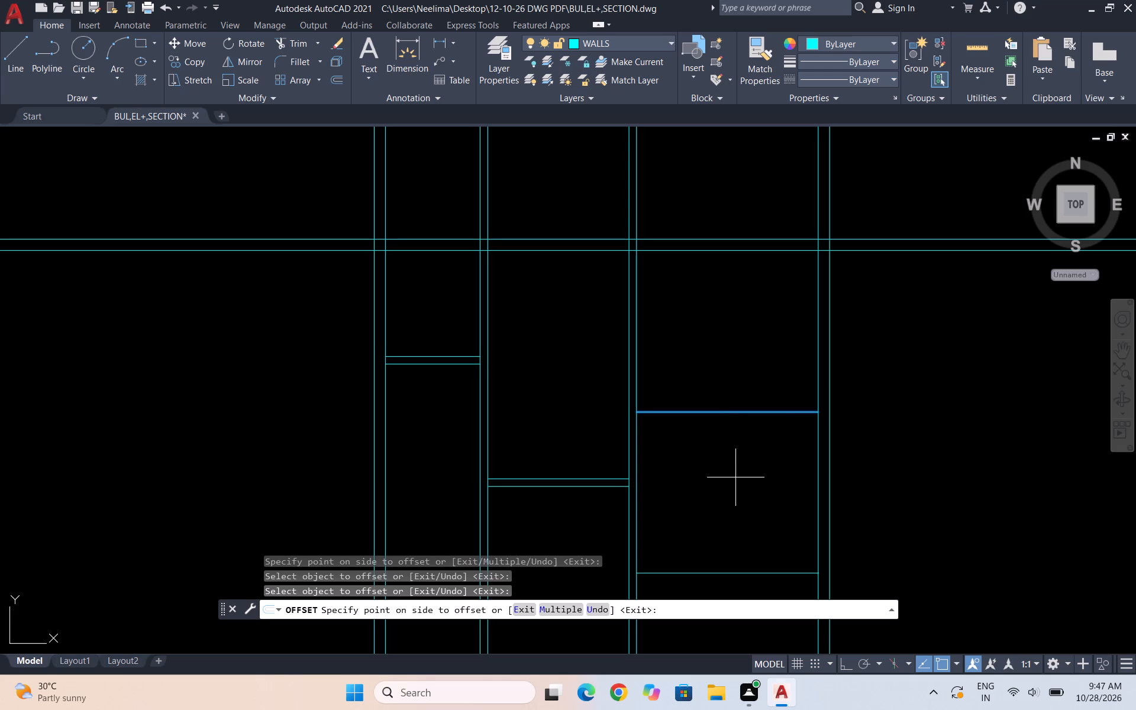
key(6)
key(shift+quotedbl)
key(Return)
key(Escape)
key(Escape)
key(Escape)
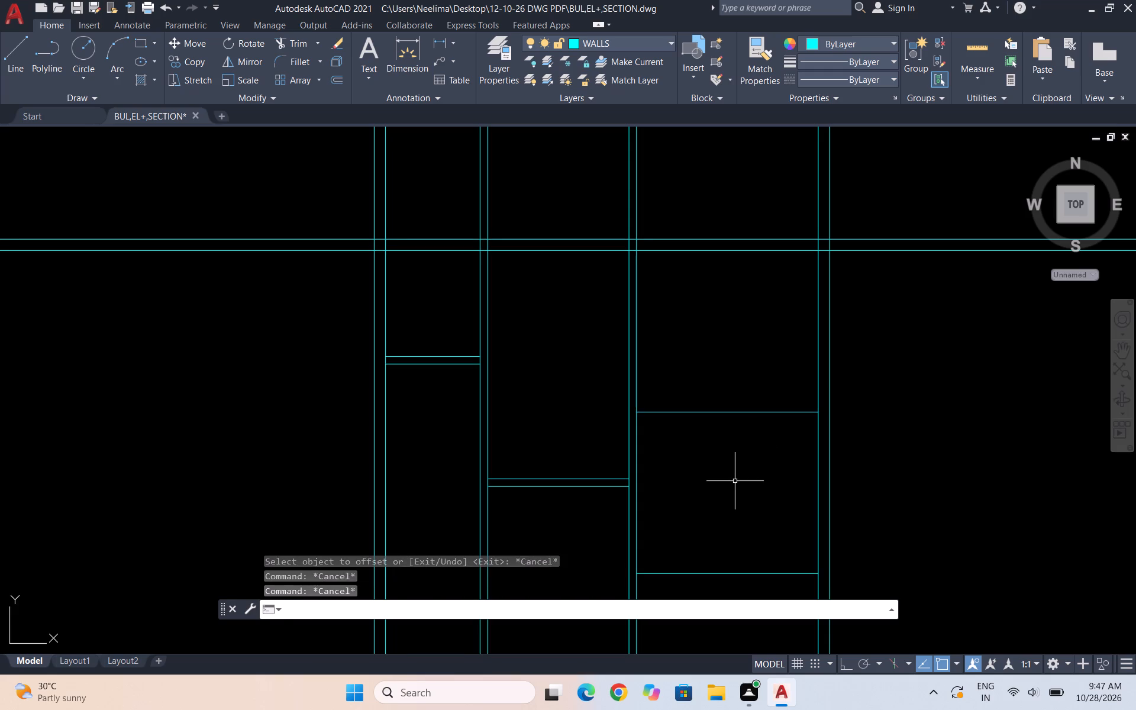
Offset the third bay's partition line 6" downward for the wall thickness.
key(o)
key(Return)
text(6")
key(Return)
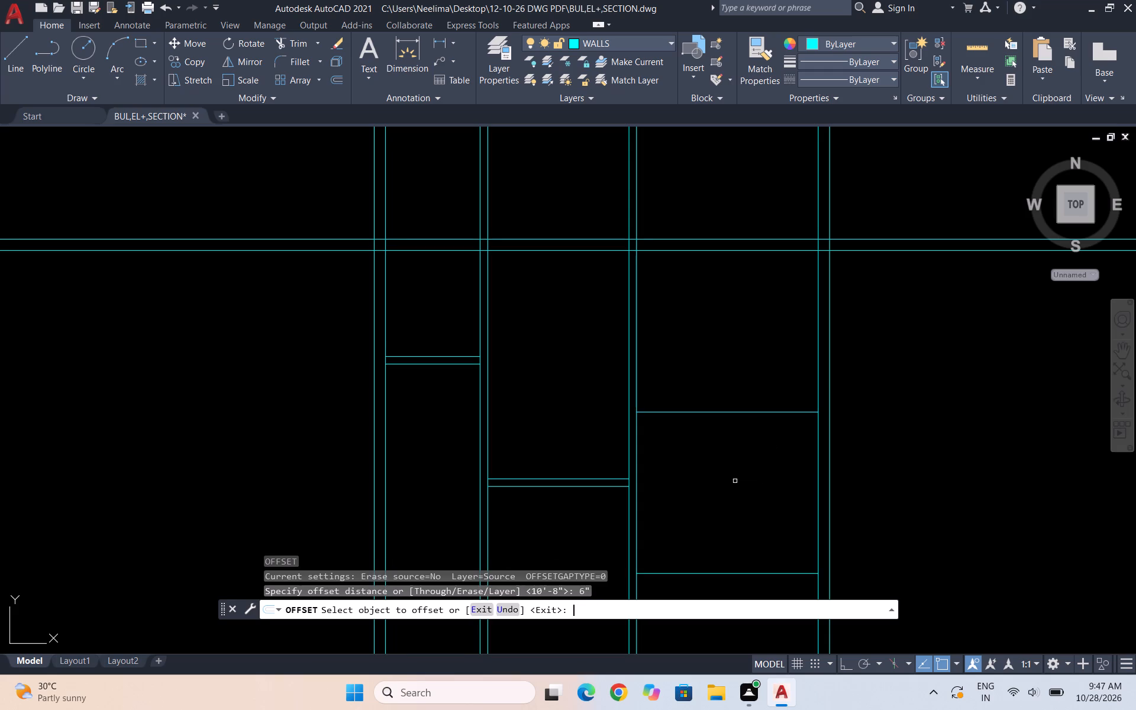
drag(761, 411, 763, 423)
click(753, 469)
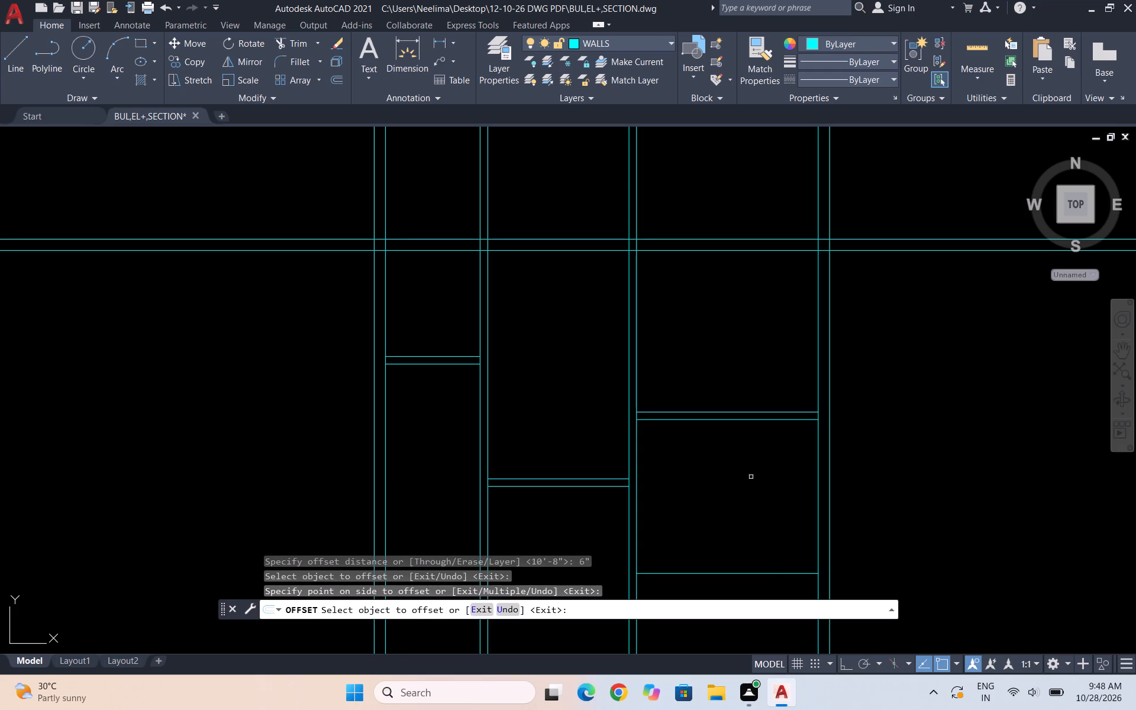
key(Escape)
Erase the stray horizontal line below the partition wall in the third bay.
drag(754, 585, 737, 566)
drag(713, 541, 721, 544)
key(Delete)
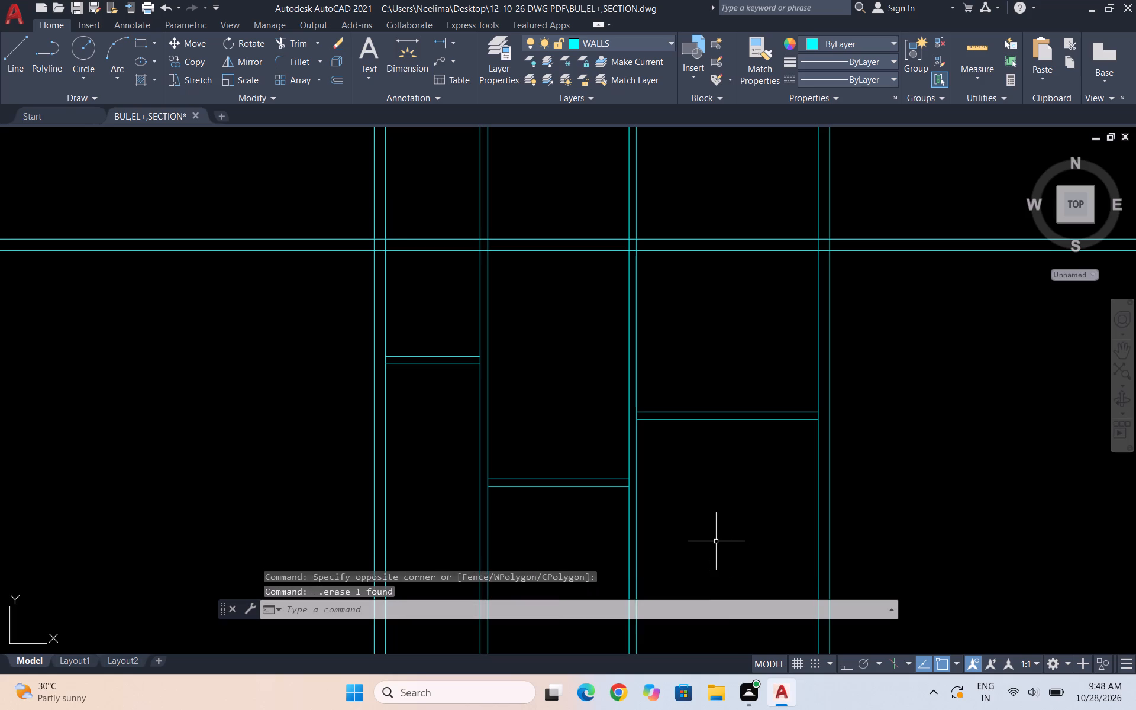
key(Escape)
Offset the lower line of the second bay's partition wall 9'4" downward.
scroll(651, 450, down, 2)
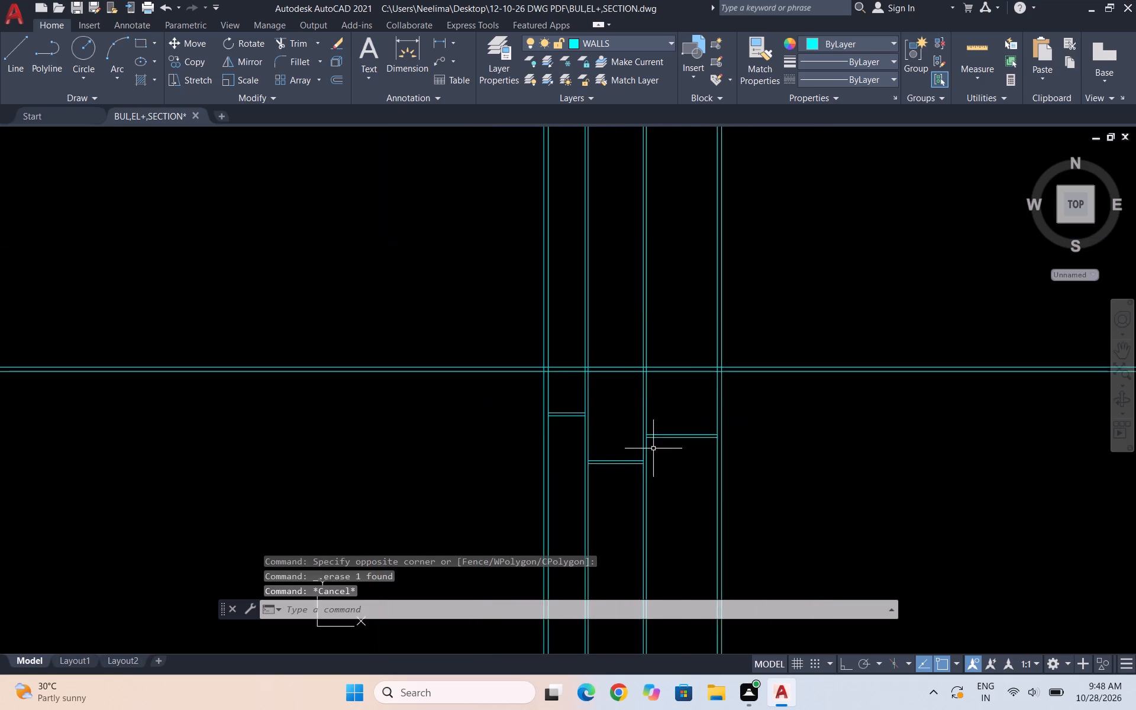
scroll(653, 448, down, 2)
scroll(659, 525, up, 3)
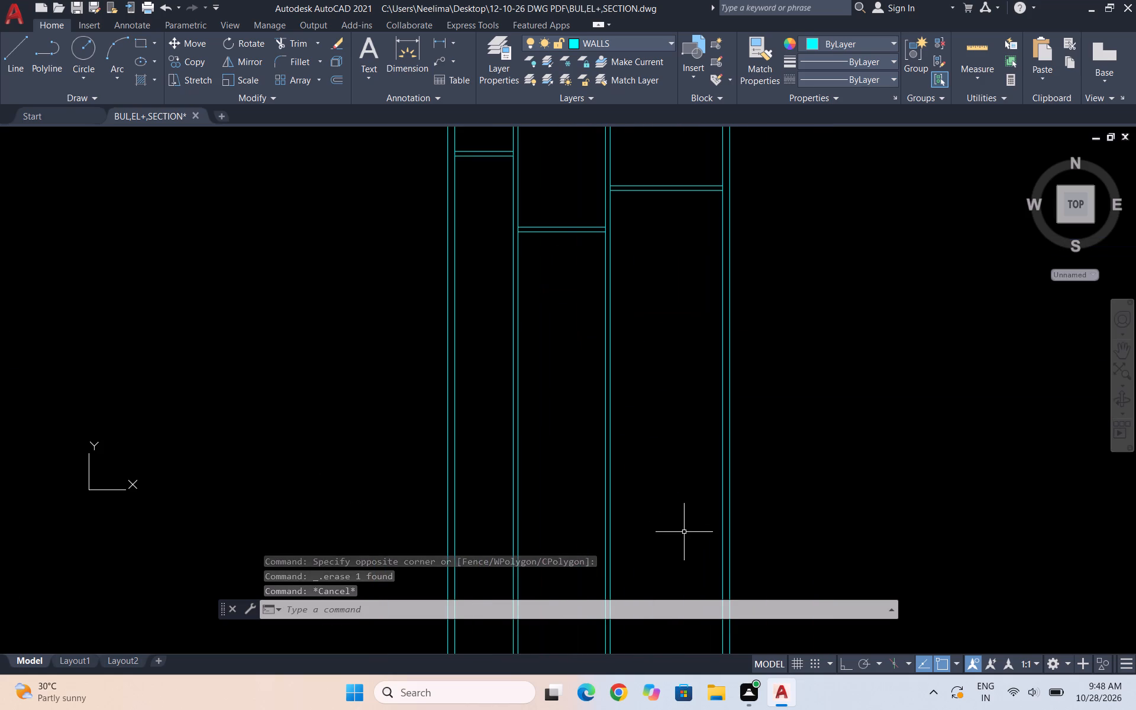
key(Escape)
key(Escape)
key(o)
key(Return)
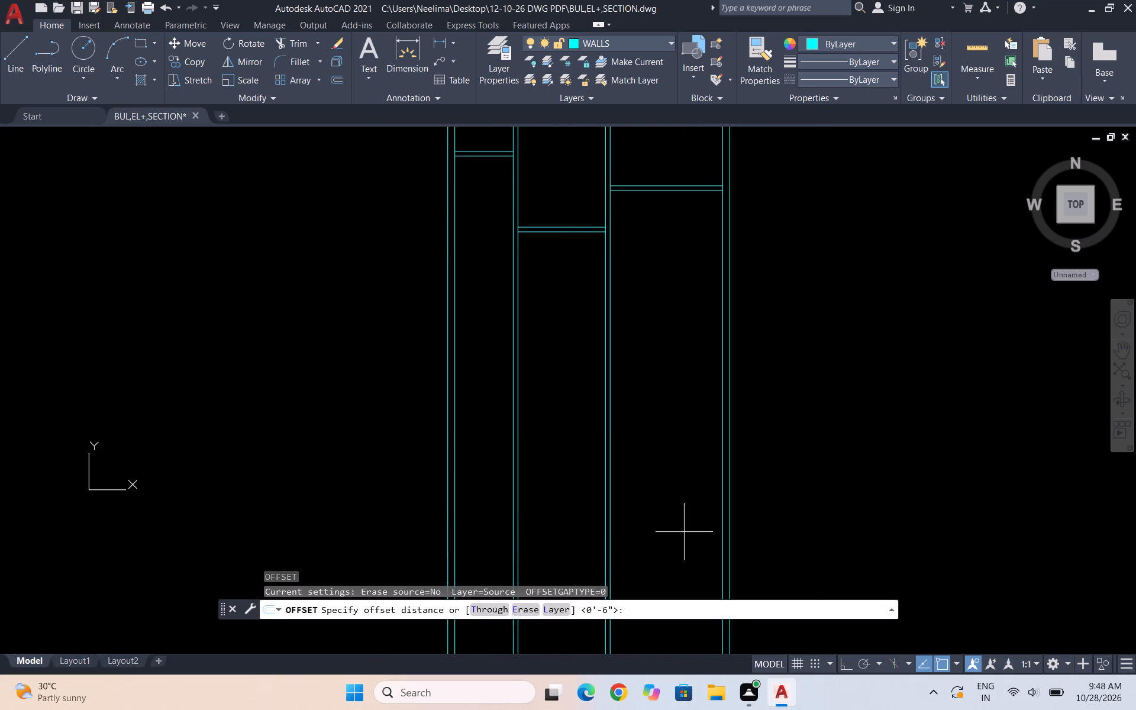
text(9'4")
key(Return)
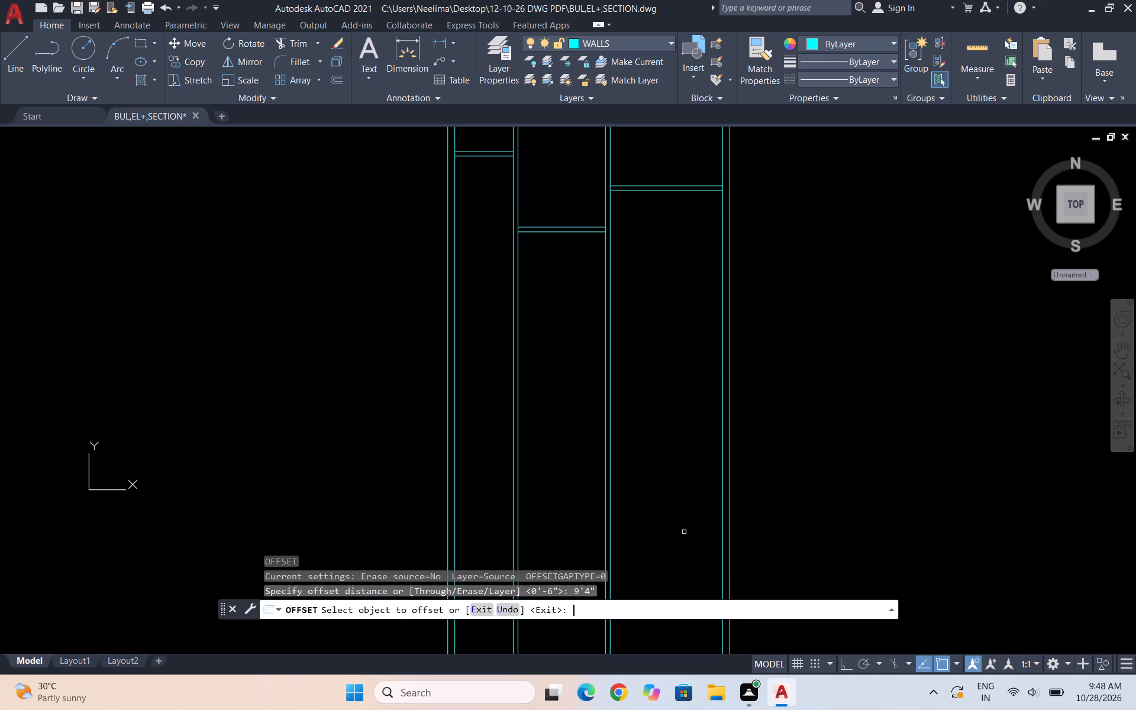
drag(584, 231, 584, 236)
click(538, 376)
drag(567, 320, 570, 337)
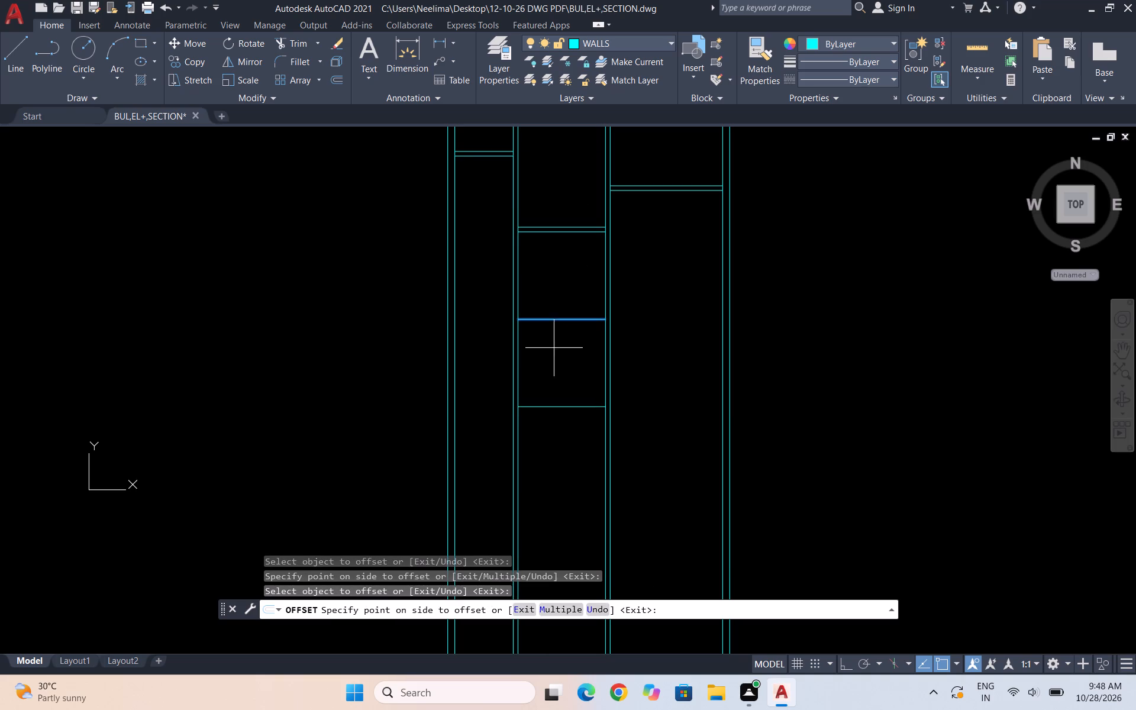
key(Escape)
Offset the second bay's new lower partition line 9" downward for the wall thickness.
key(o)
key(Return)
key(6)
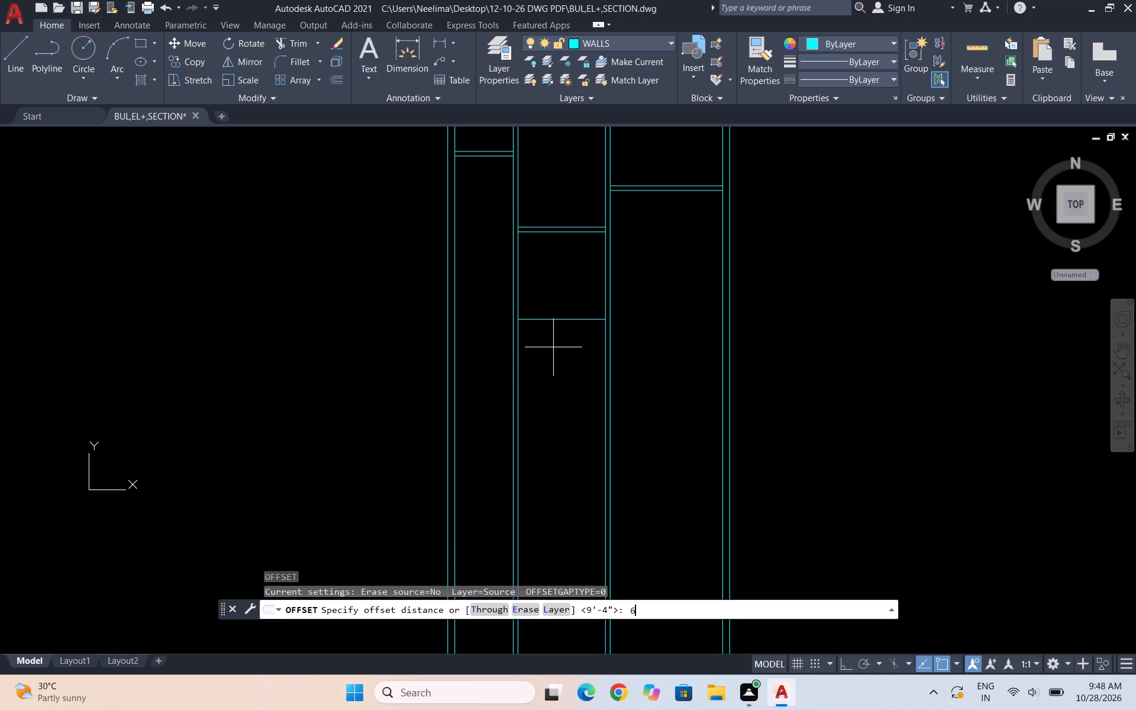
key(BackSpace)
text(9")
key(Return)
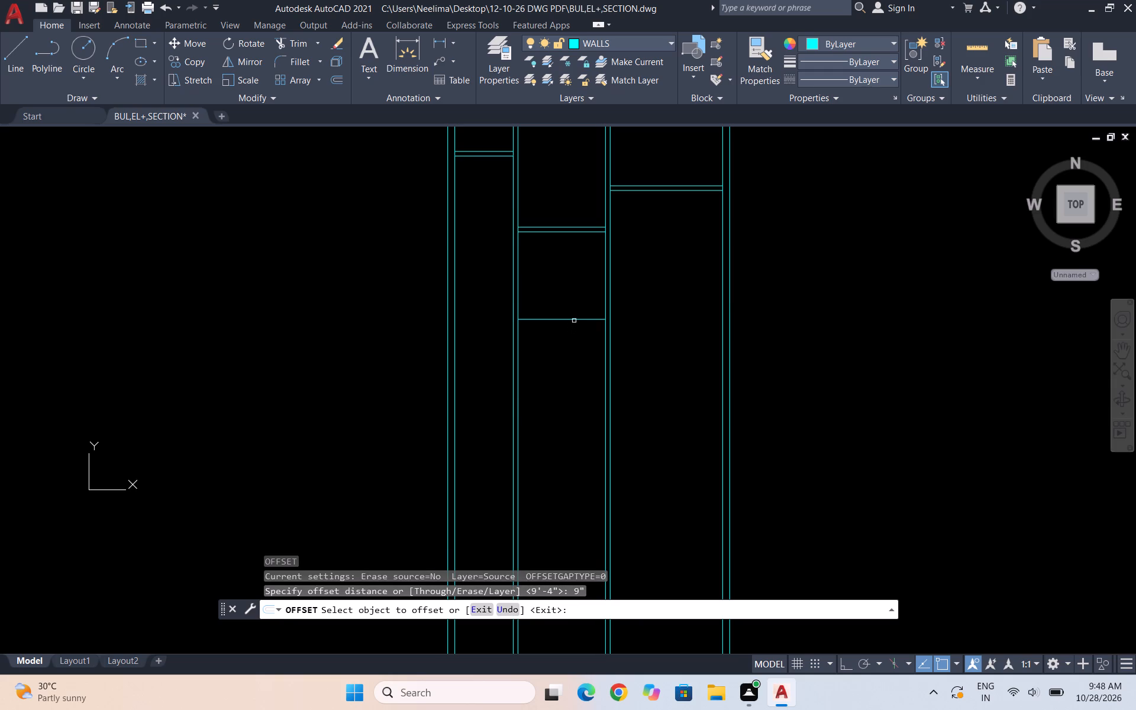
click(576, 319)
click(576, 357)
key(Escape)
key(Escape)
key(Escape)
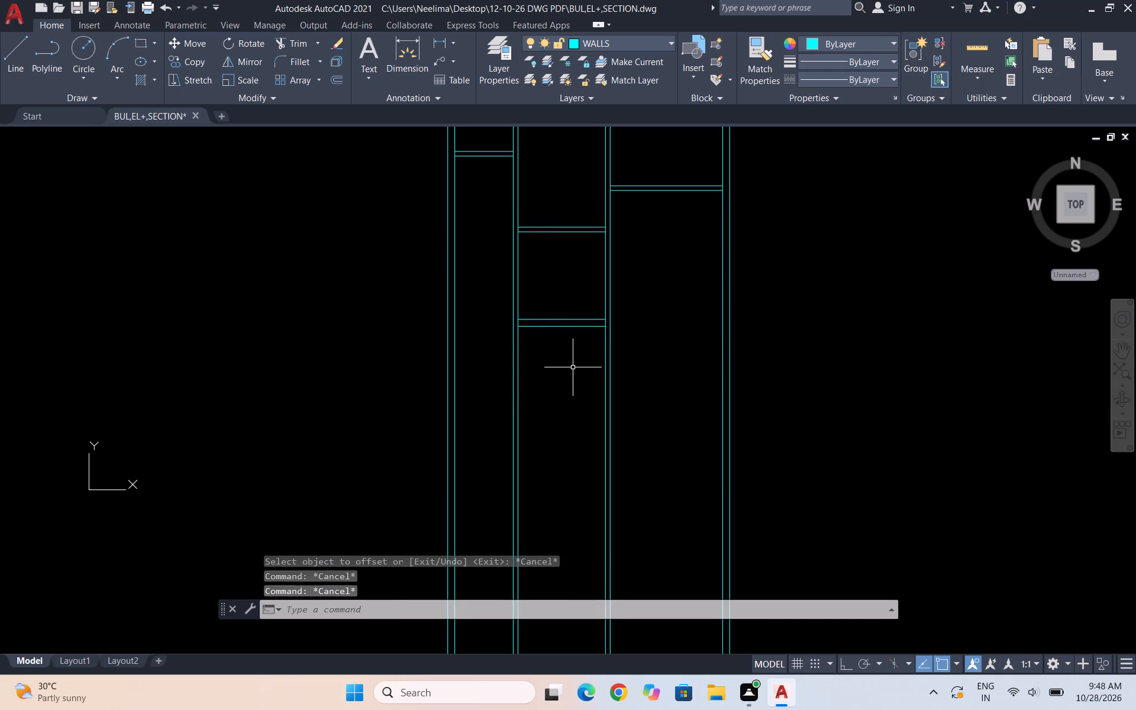
key(Escape)
key(Escape)
key(Escape)
key(Escape)
Offset the lower line of the third bay's partition wall 14'4" downward.
key(o)
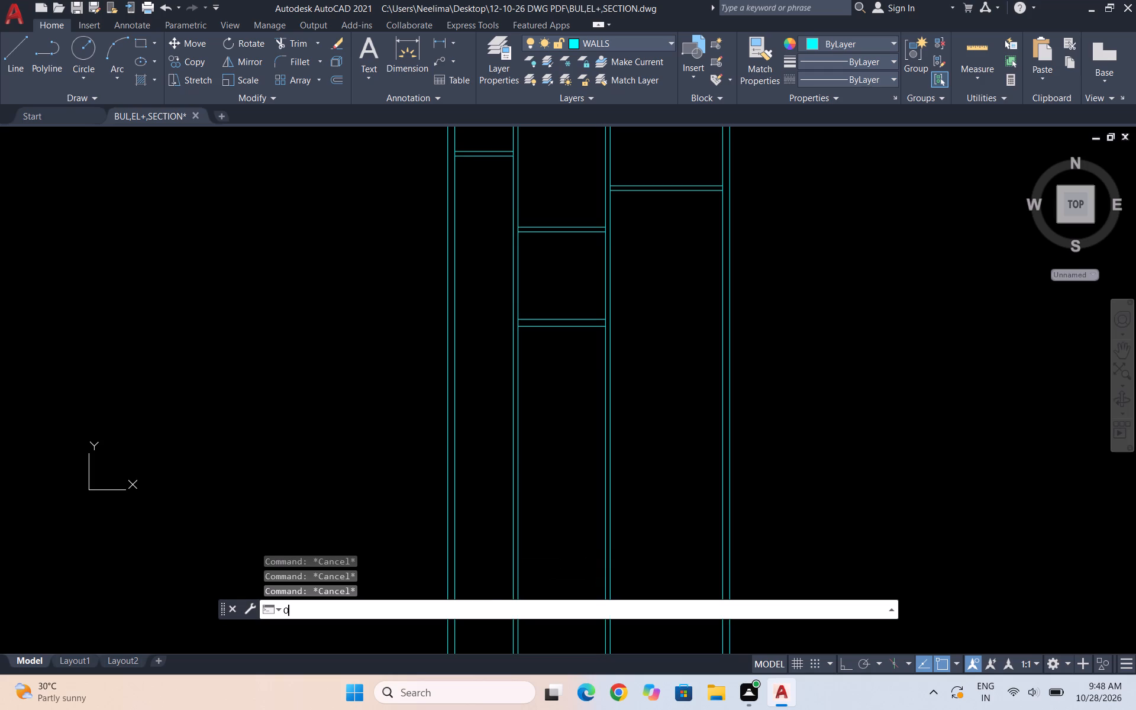
key(Return)
text(14'4")
key(Return)
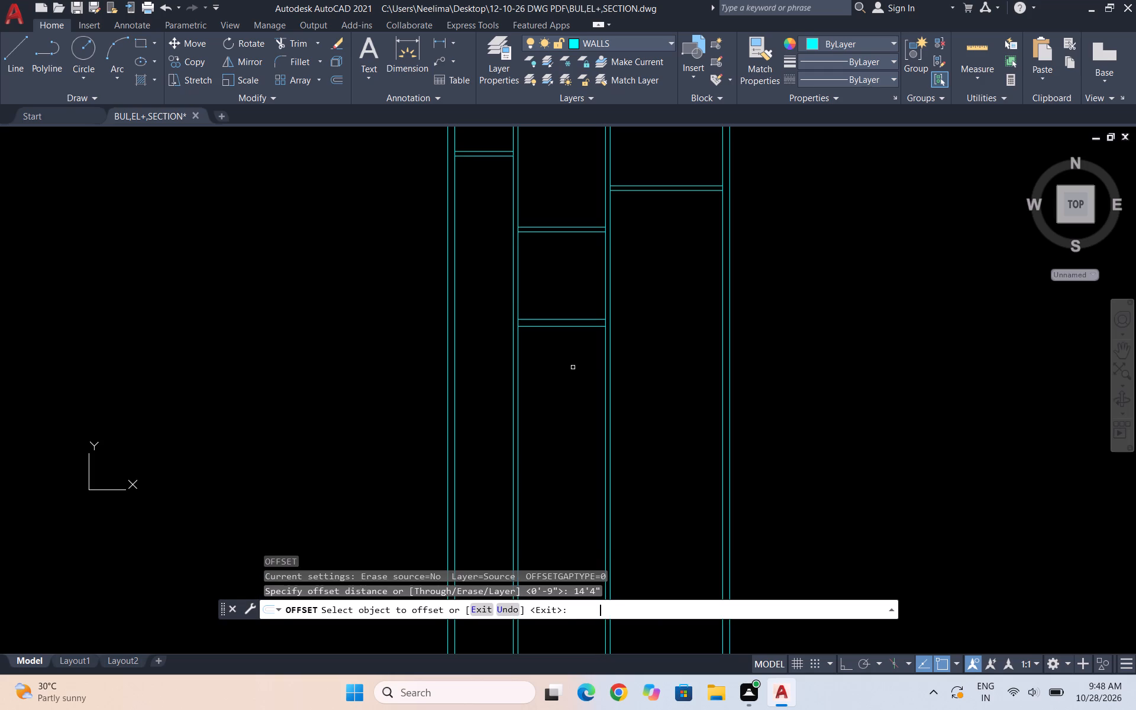
click(675, 191)
click(655, 372)
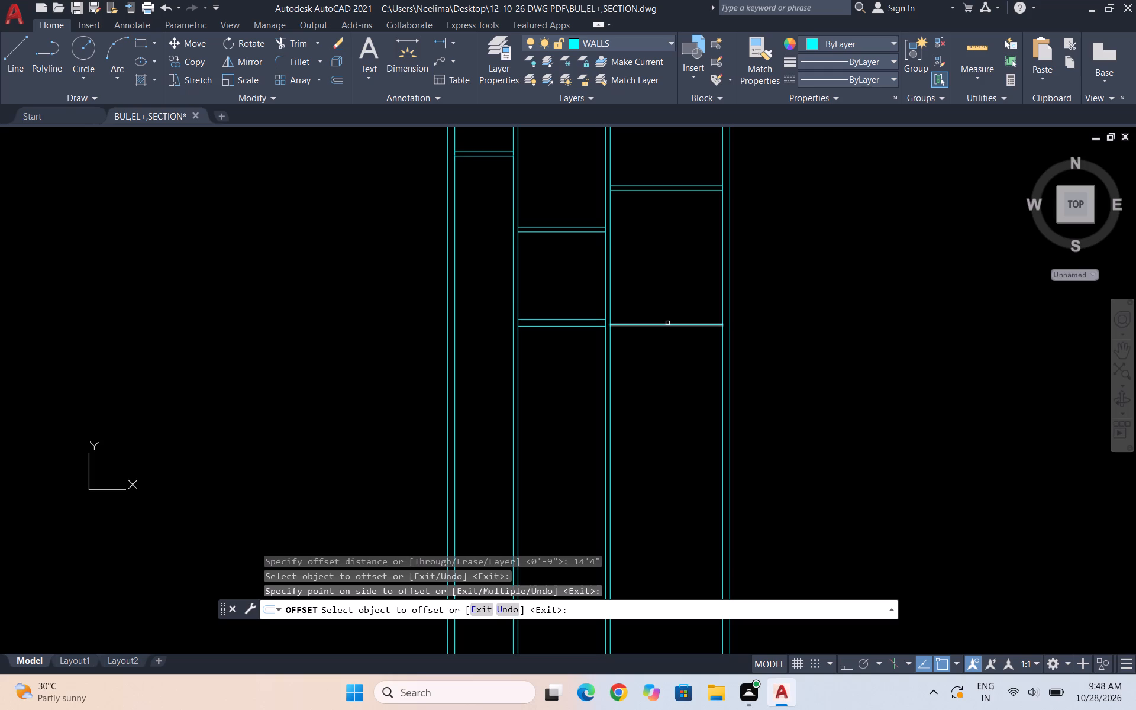
click(669, 324)
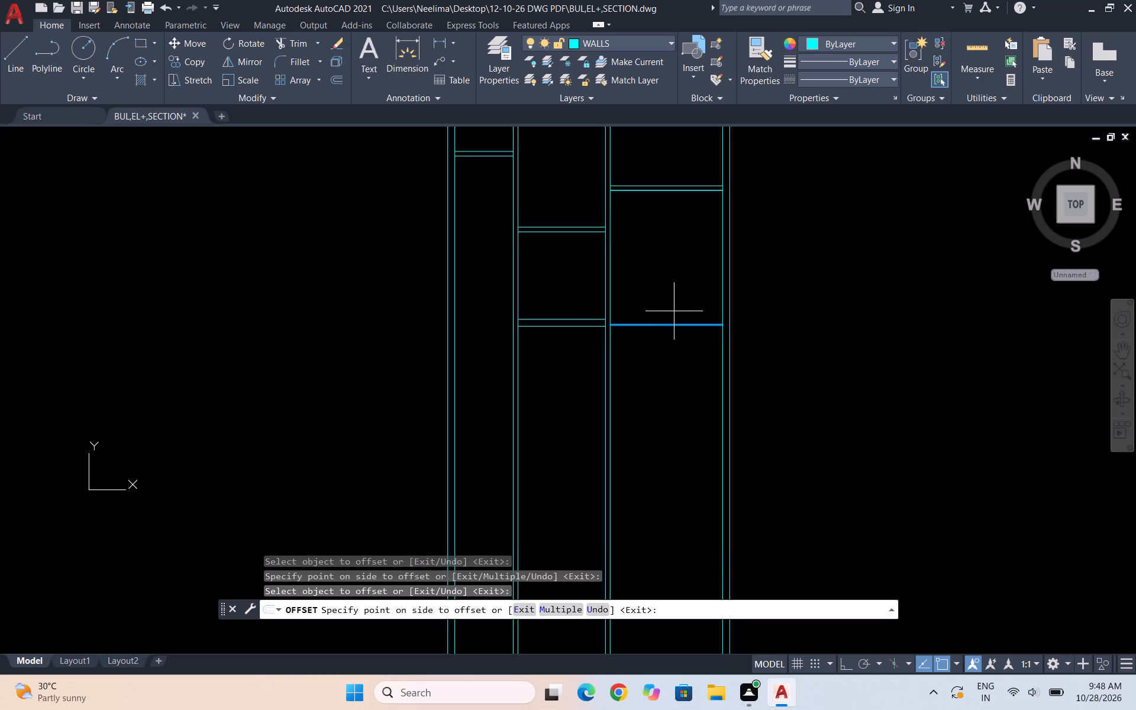
key(Escape)
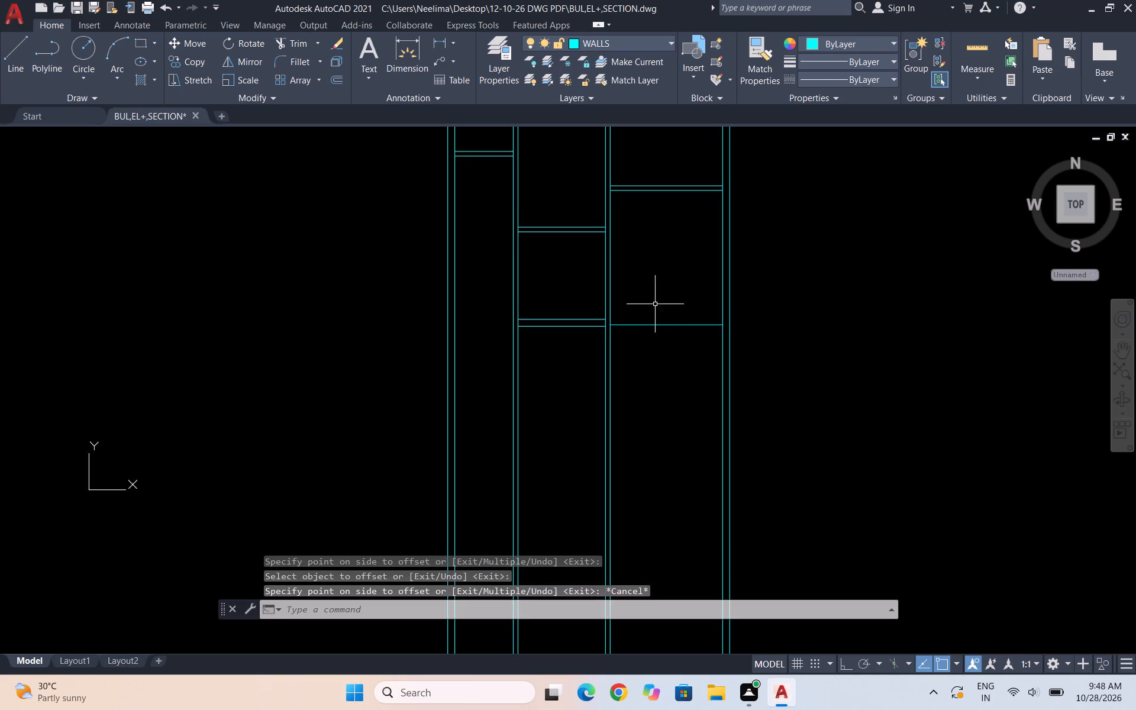
With Ortho on, draw a line continuing the second bay's lower partition top edge across the third bay to its far wall.
scroll(667, 328, up, 2)
drag(699, 347, 692, 332)
click(668, 304)
key(Escape)
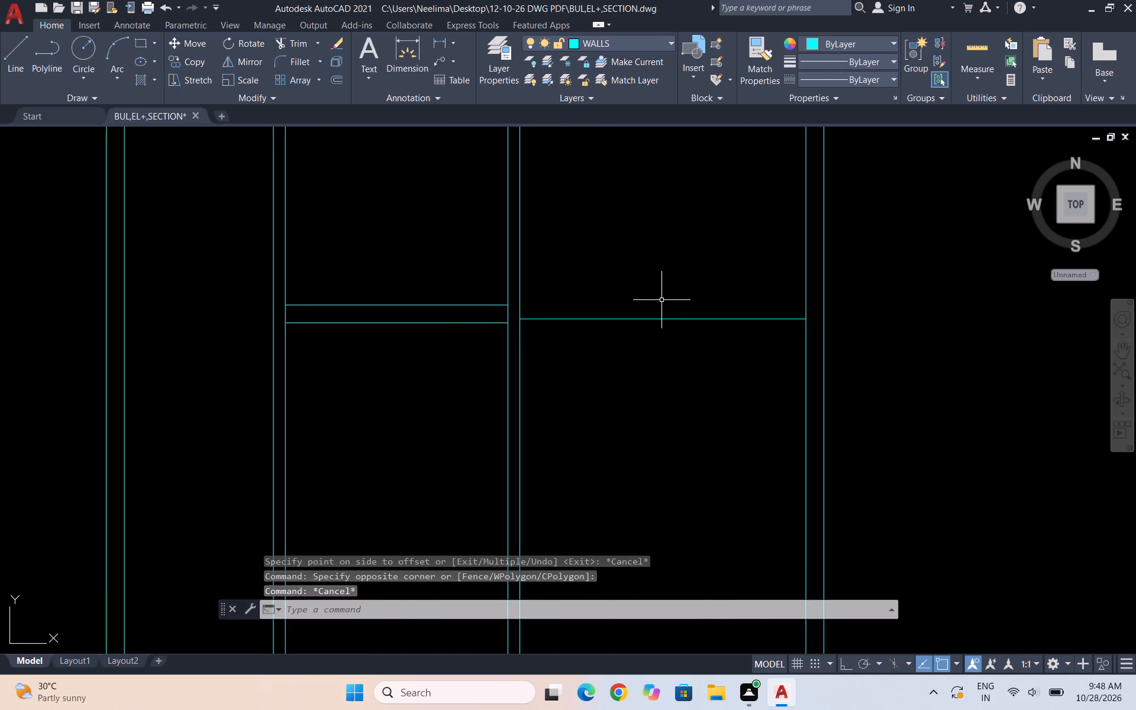
key(l)
key(Return)
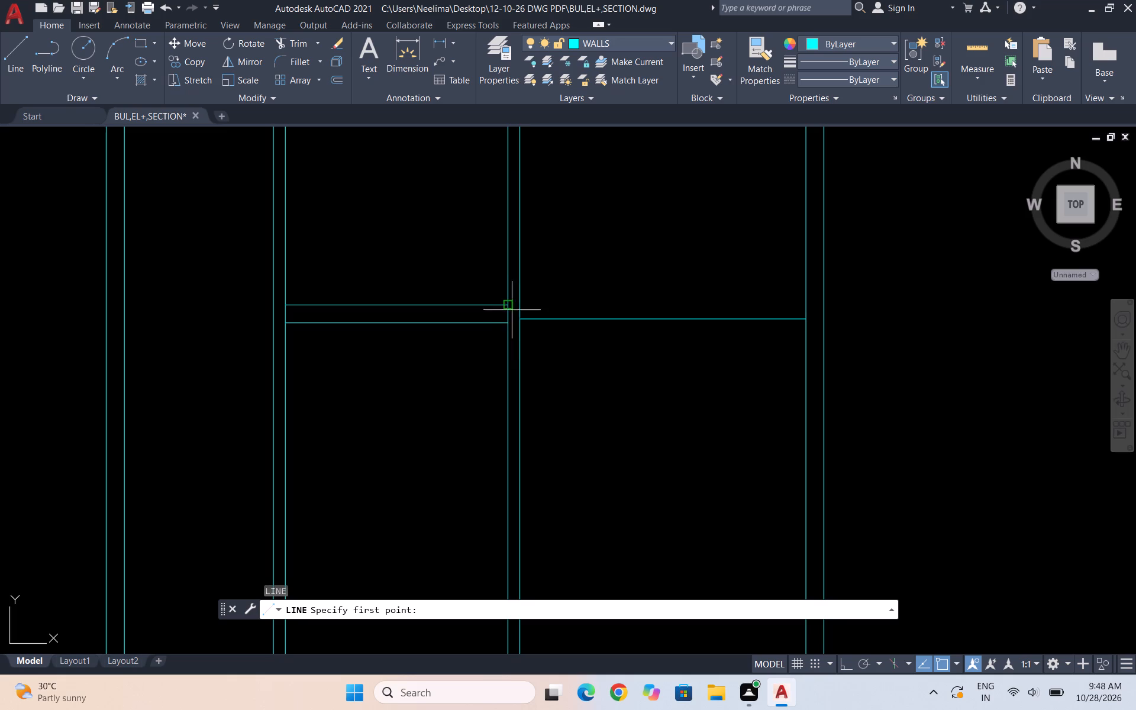
click(509, 306)
click(522, 304)
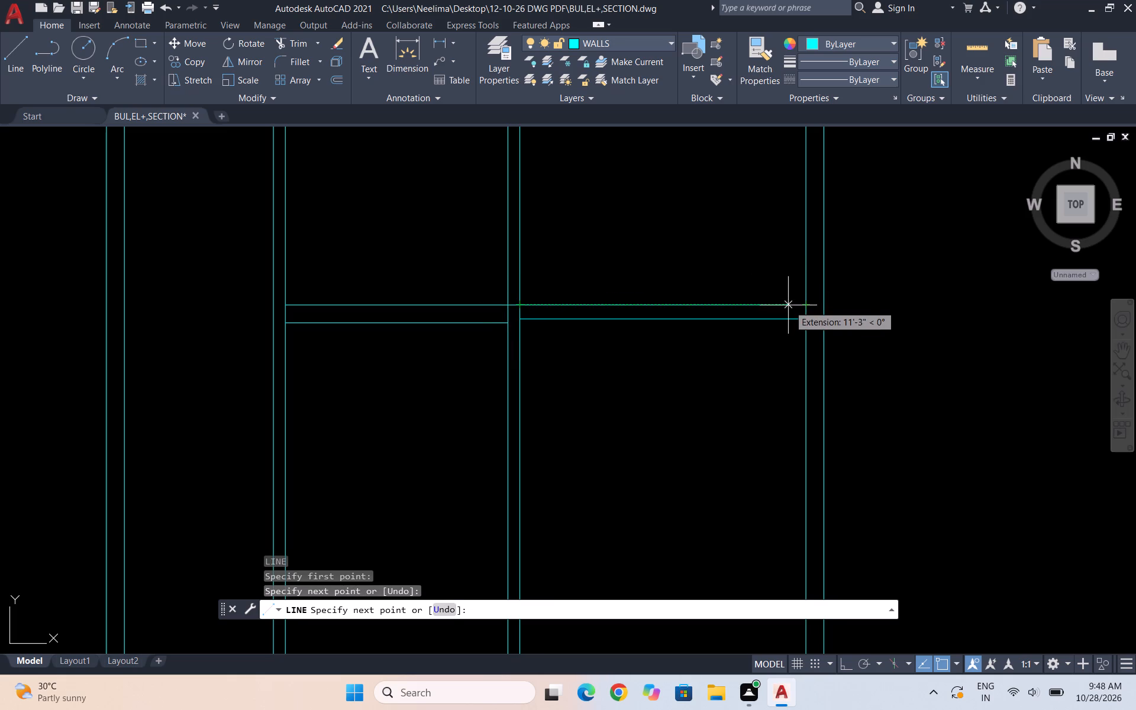
key(F8)
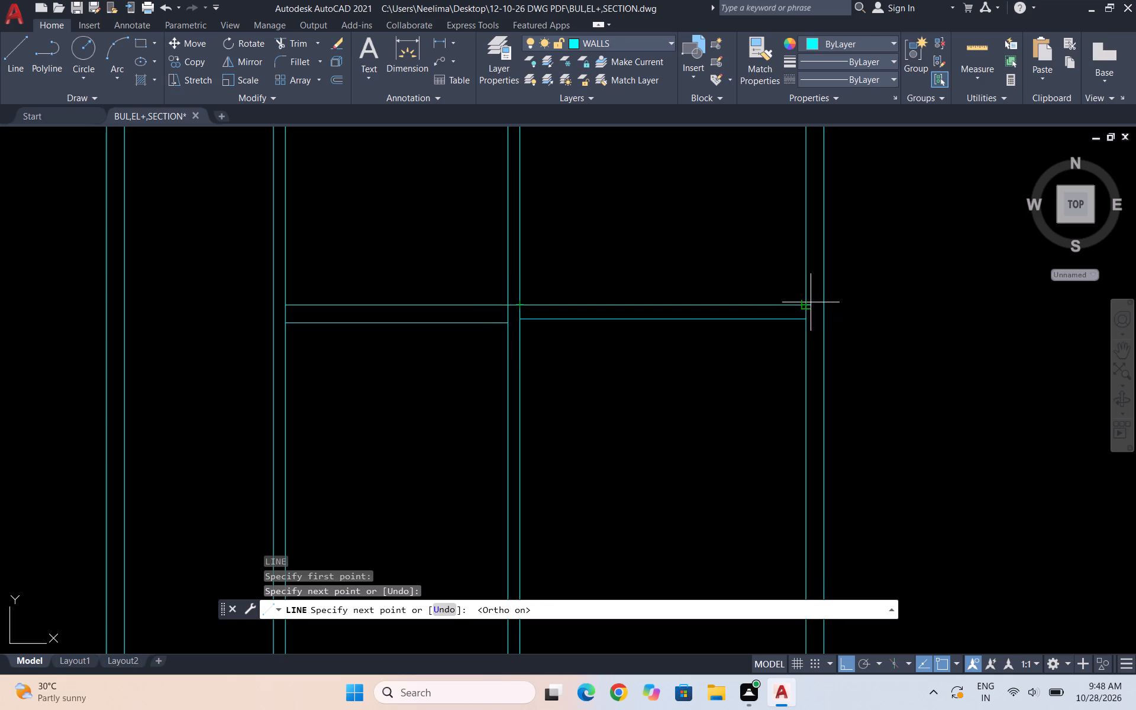
click(803, 306)
key(Escape)
Draw a line continuing the bottom edge of the second bay's lower partition across the third bay to its far wall.
key(space)
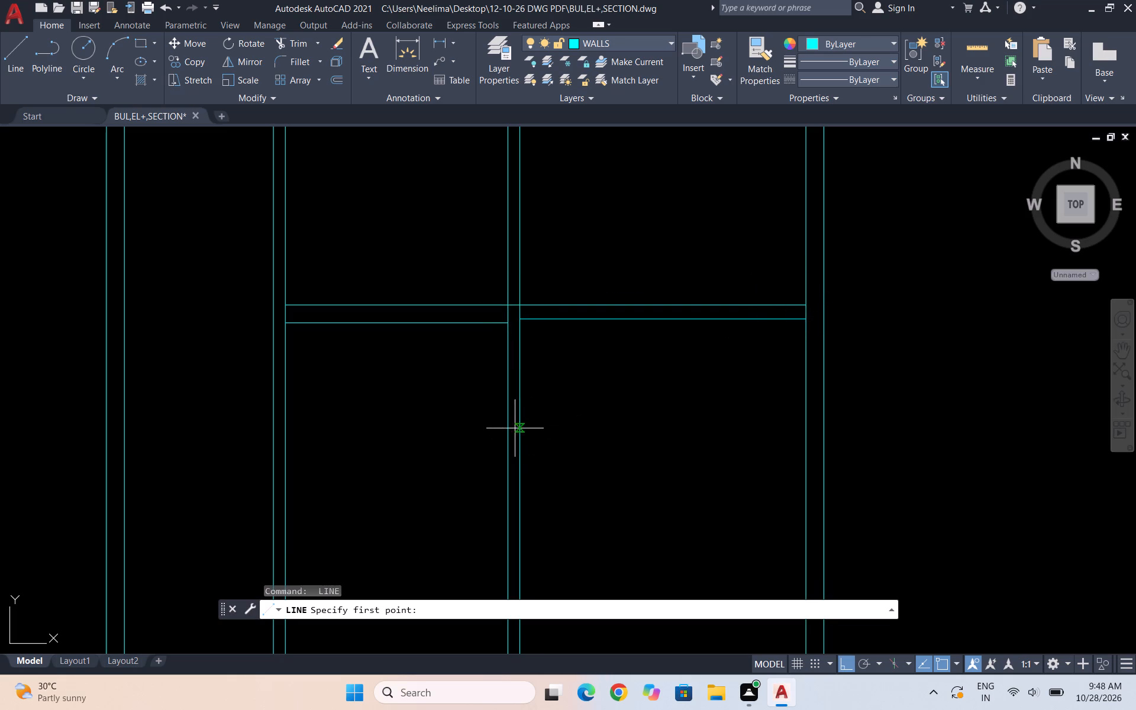
click(510, 325)
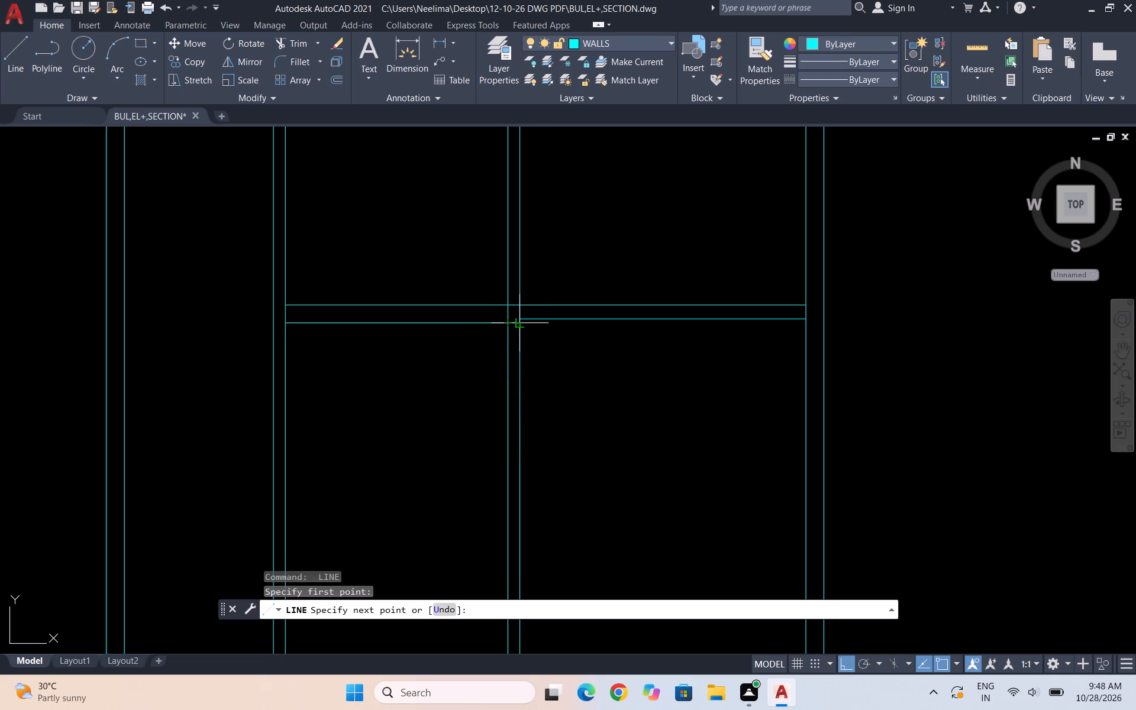
click(524, 322)
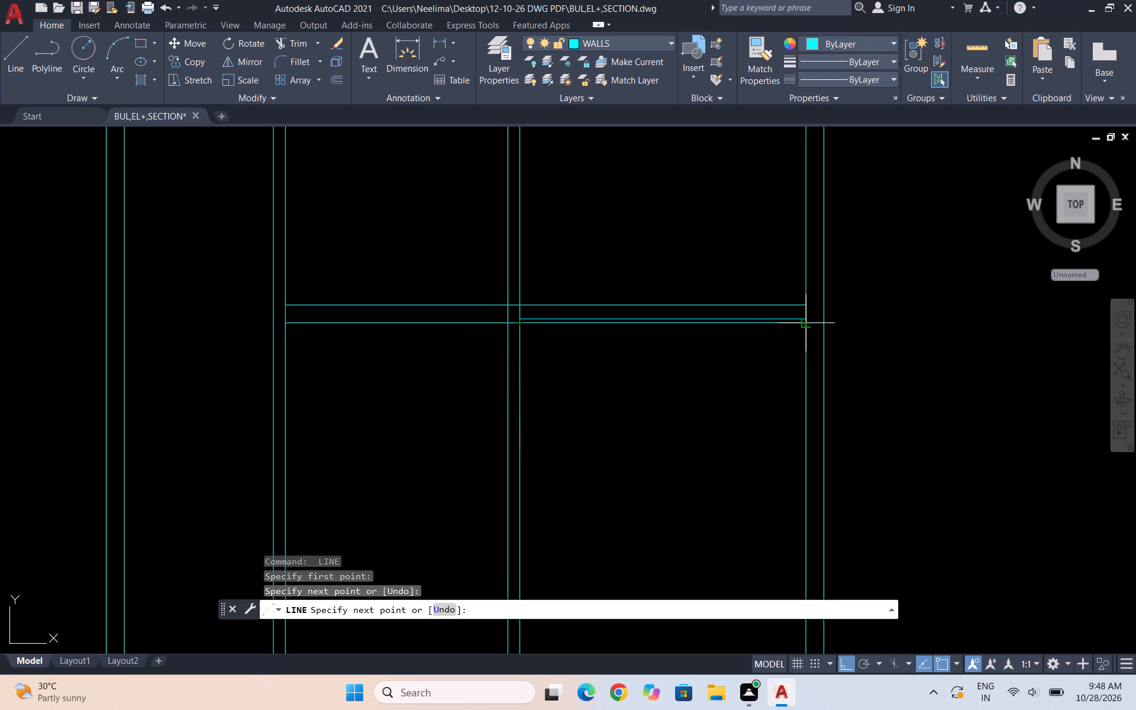
click(803, 322)
key(Escape)
Erase the two short line segments crossing the vertical wall between the second and third bays.
scroll(579, 317, up, 3)
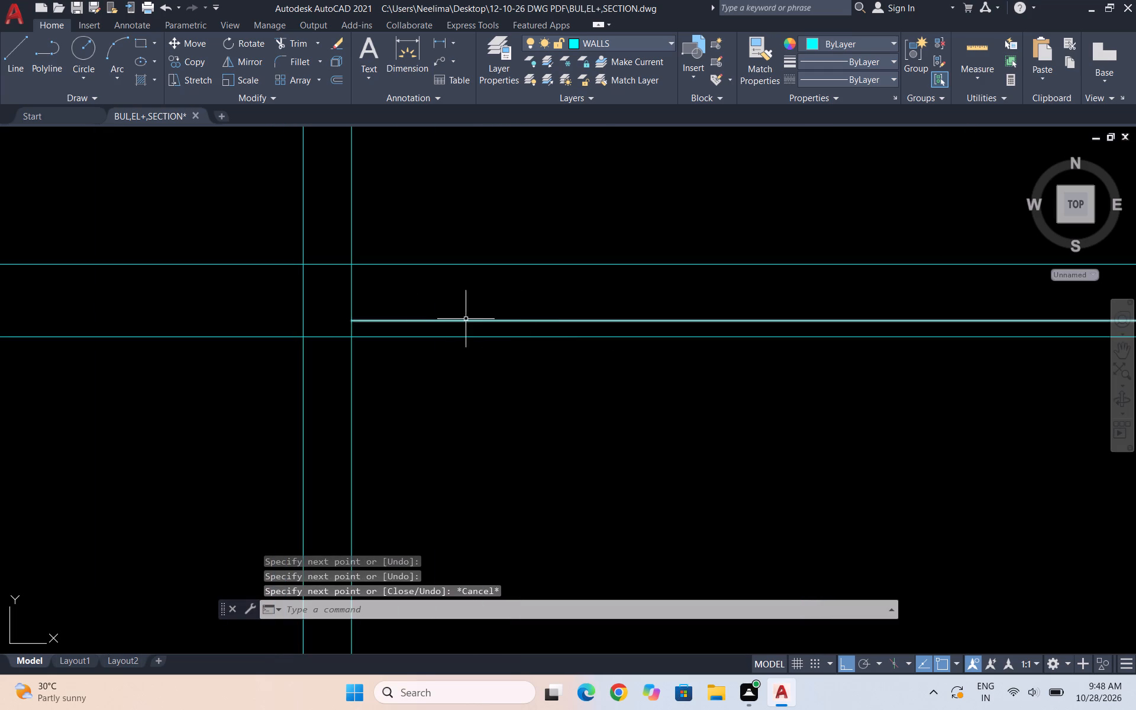
scroll(328, 330, up, 2)
click(359, 409)
scroll(331, 325, down, 3)
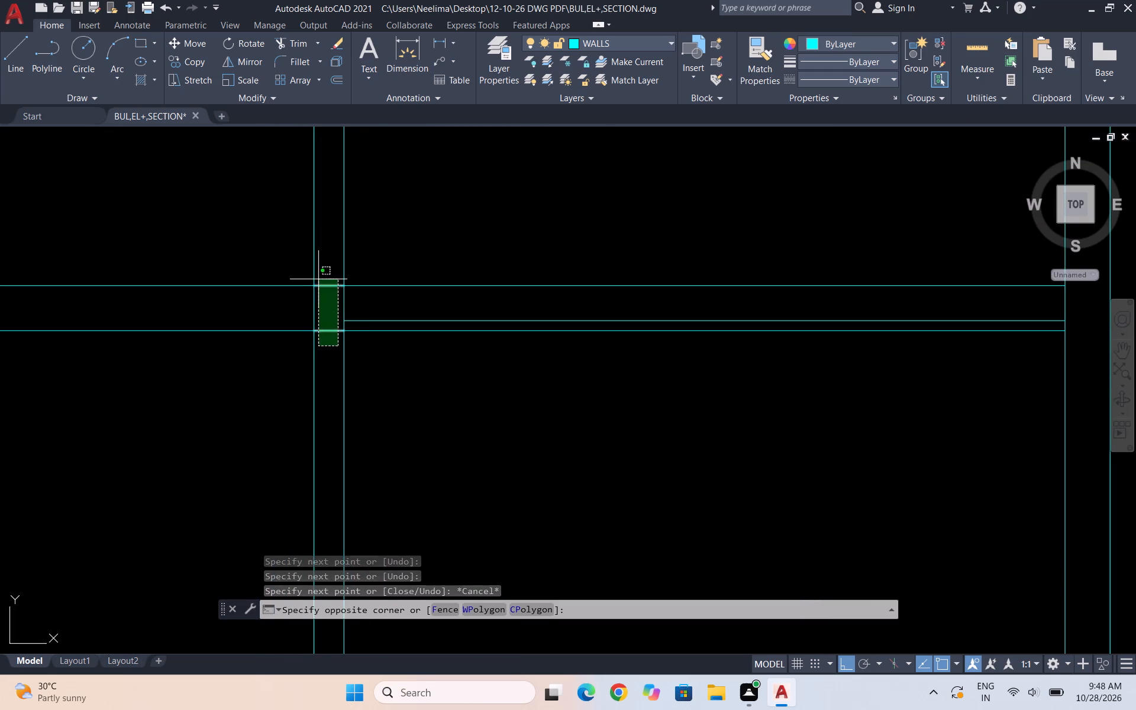
click(318, 279)
key(Delete)
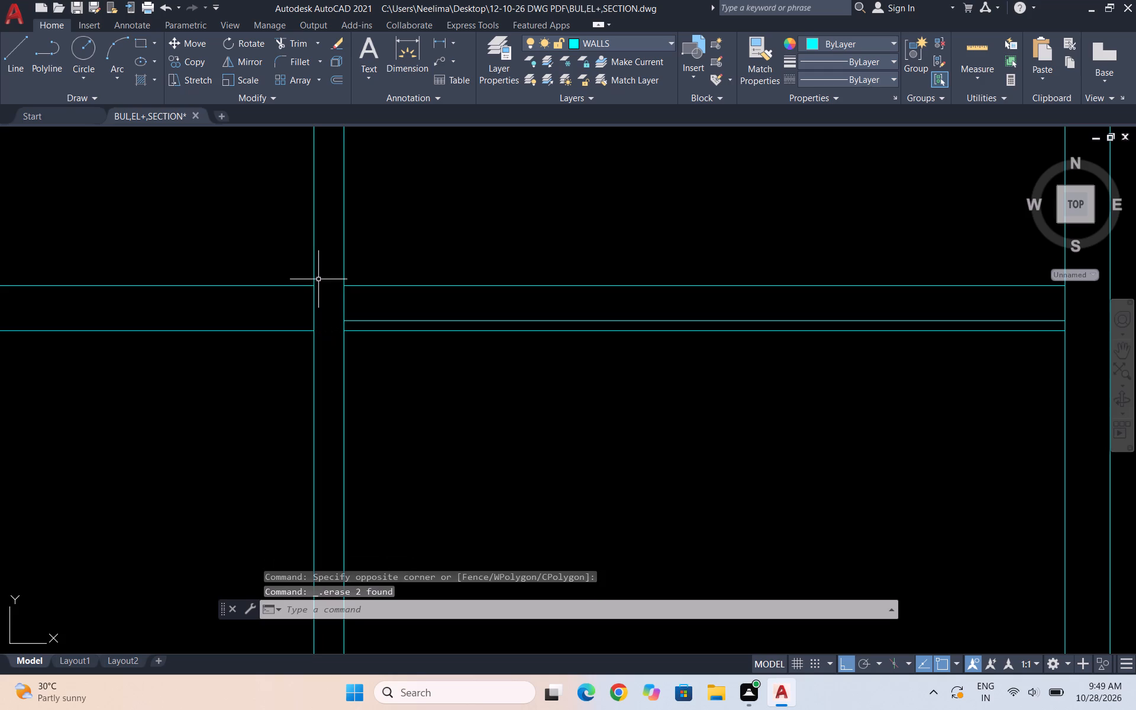
Measure the distance from the third bay's 14'4" offset line up to the partition's top line.
scroll(599, 346, down, 3)
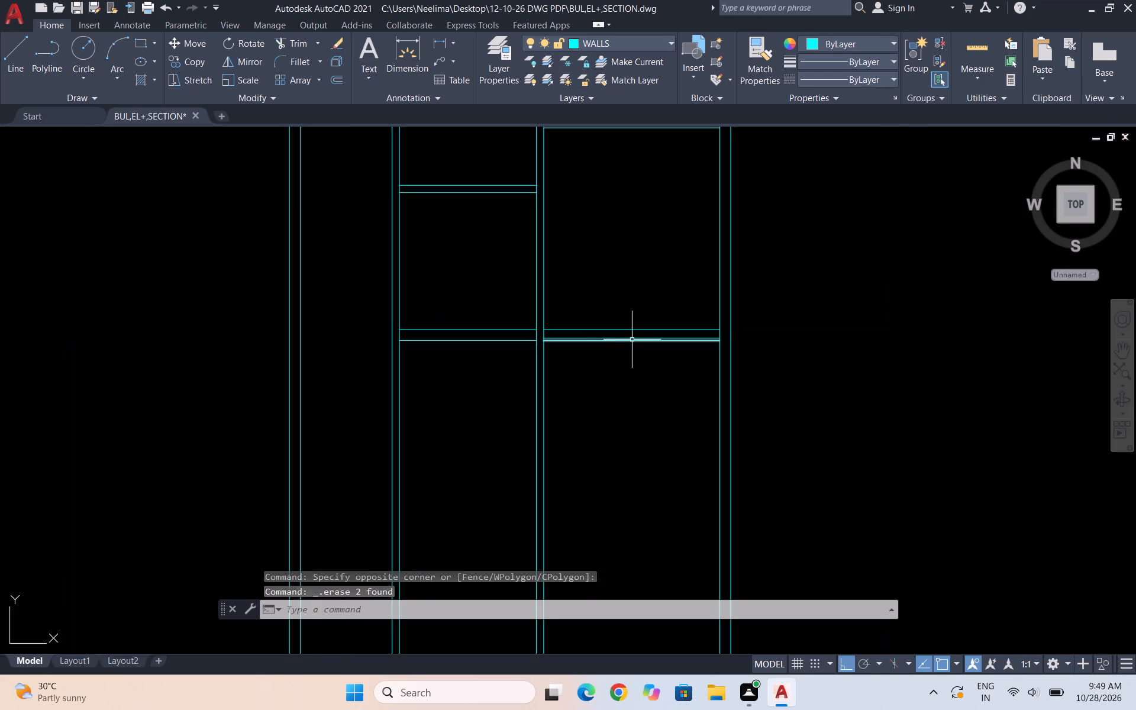
scroll(692, 334, up, 1)
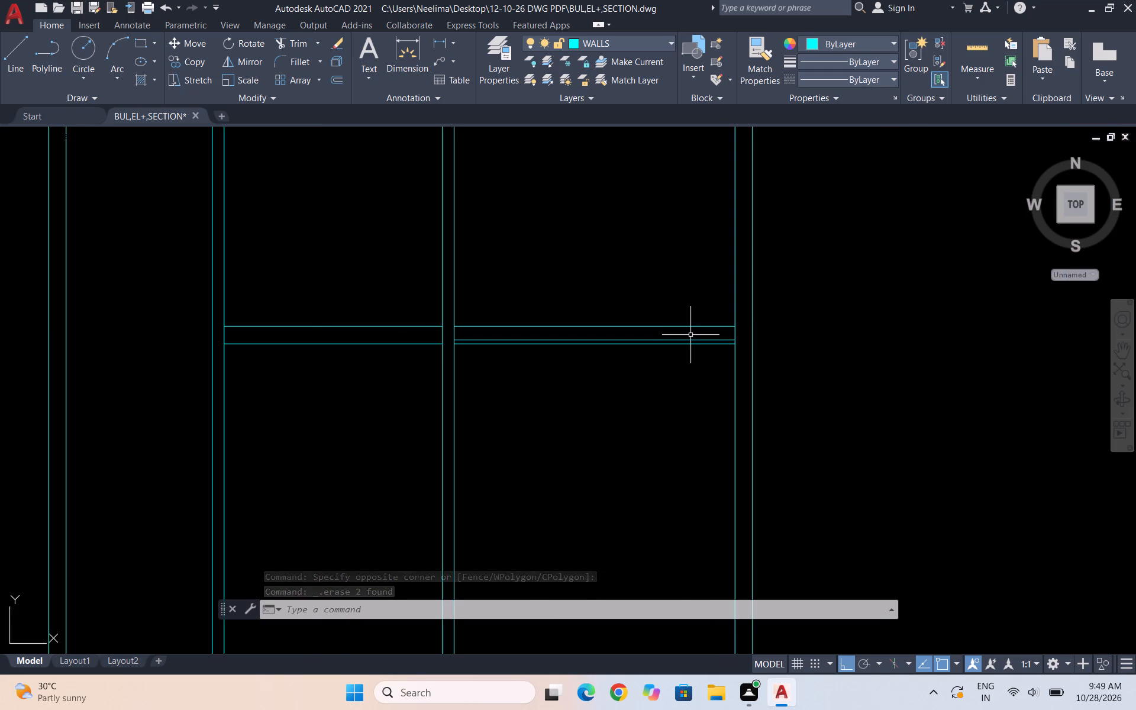
scroll(690, 335, up, 1)
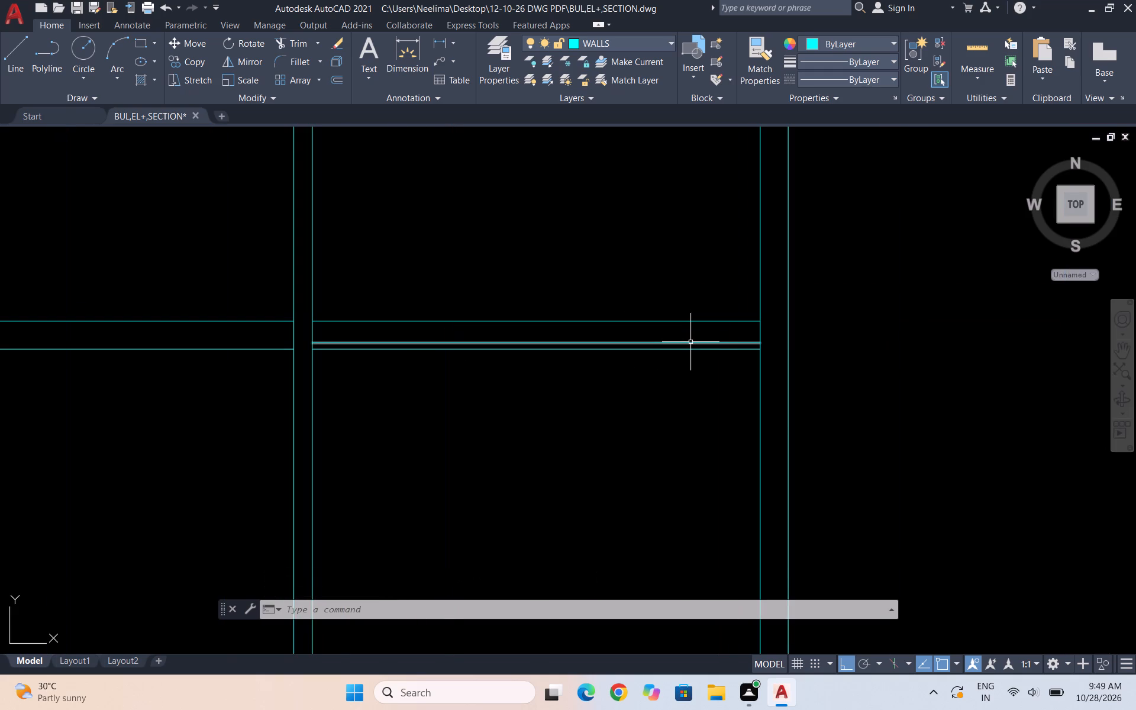
click(980, 86)
click(996, 130)
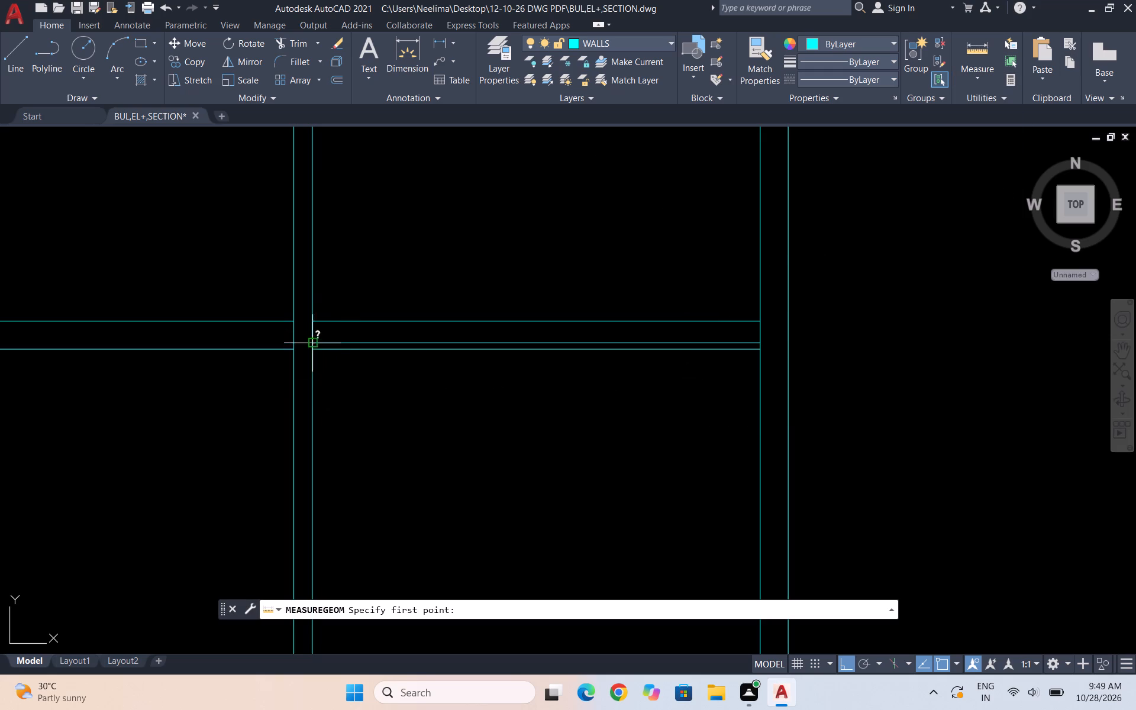
click(312, 343)
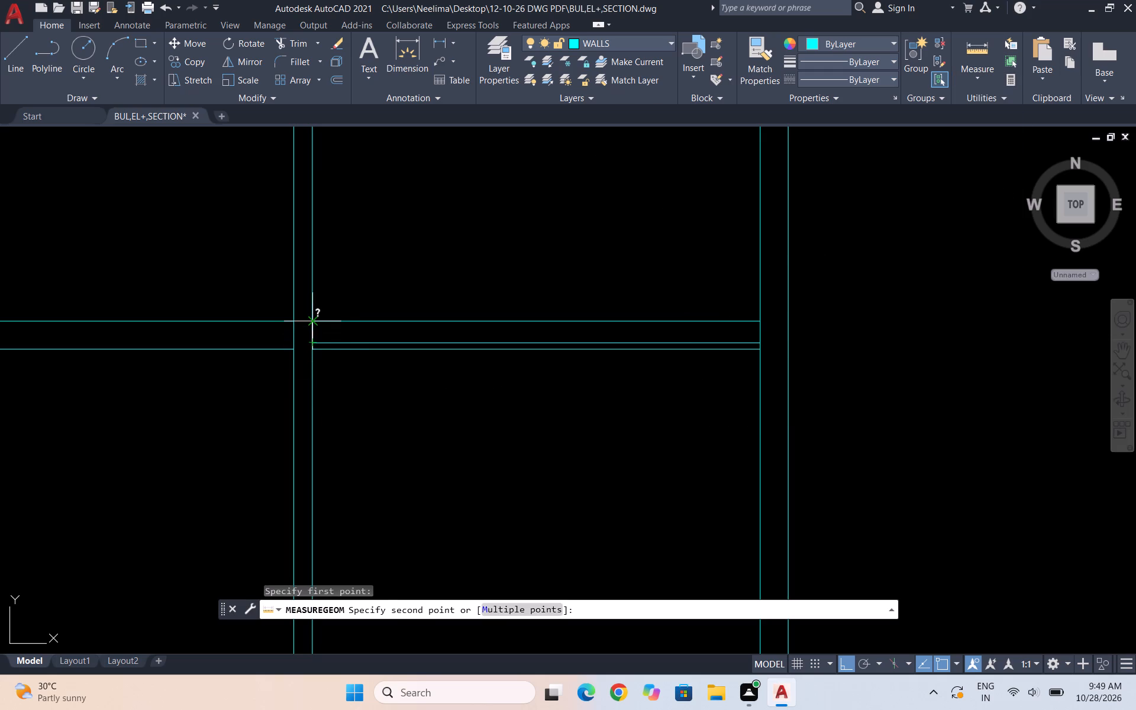
click(311, 319)
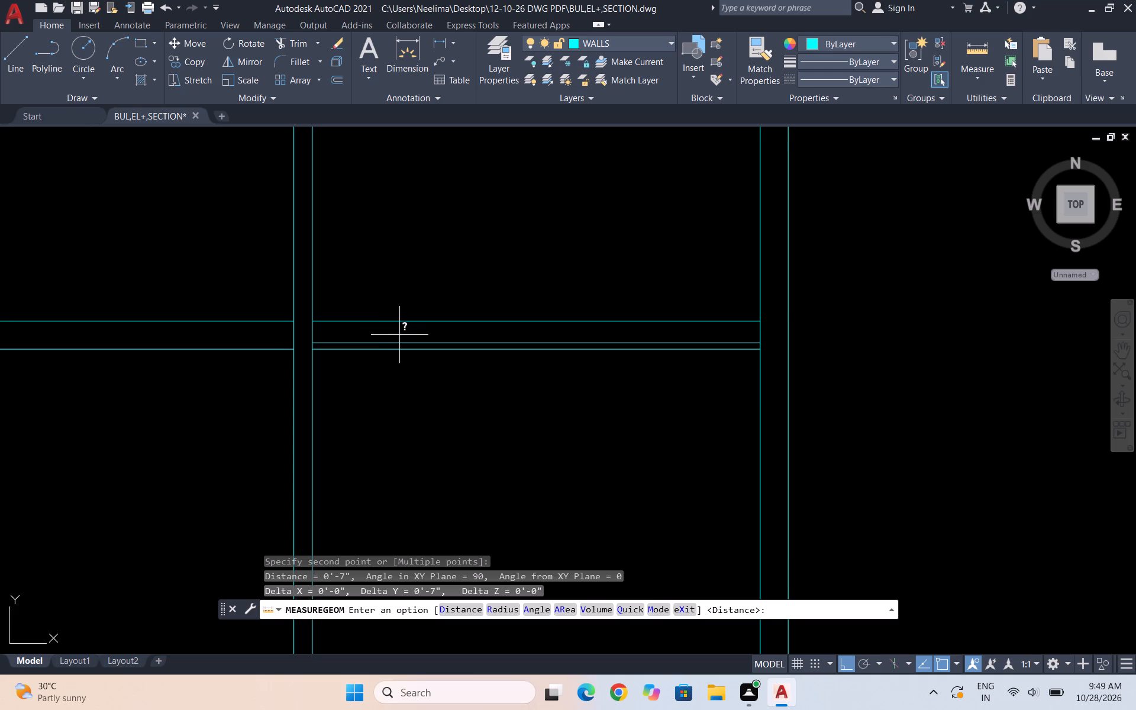
key(Escape)
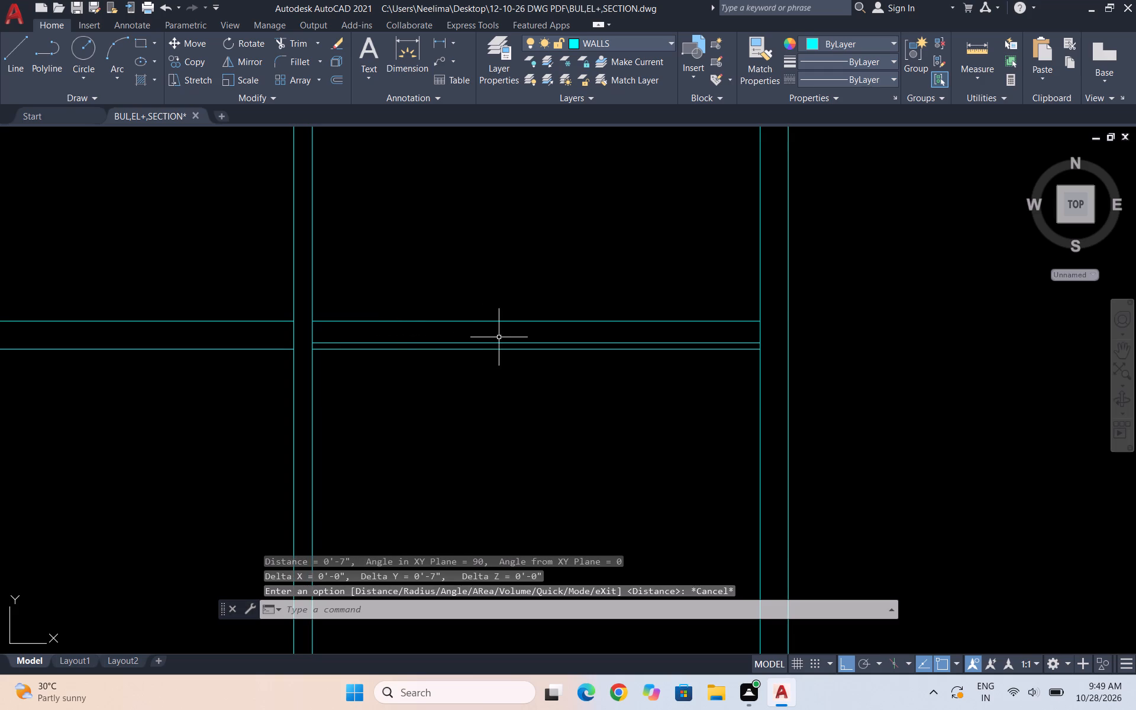
scroll(499, 337, up, 1)
key(Escape)
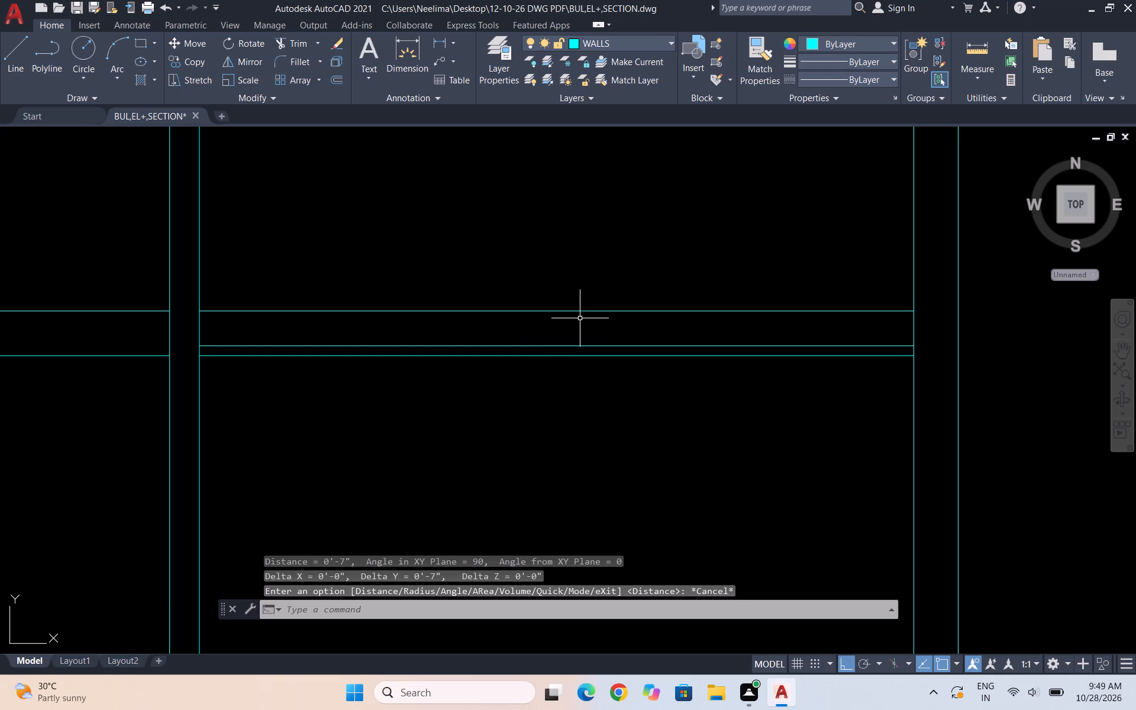
key(Escape)
key(Escape)
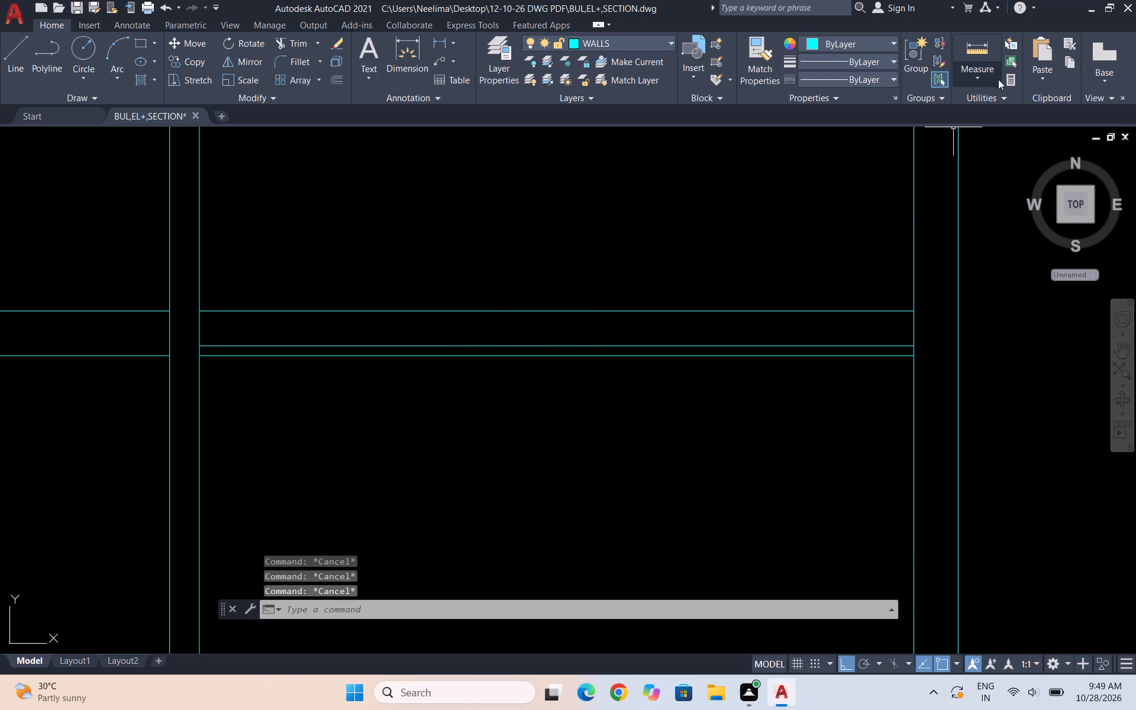
Measure the gap between the third bay's offset line and the partition's top line again at closer zoom.
click(990, 82)
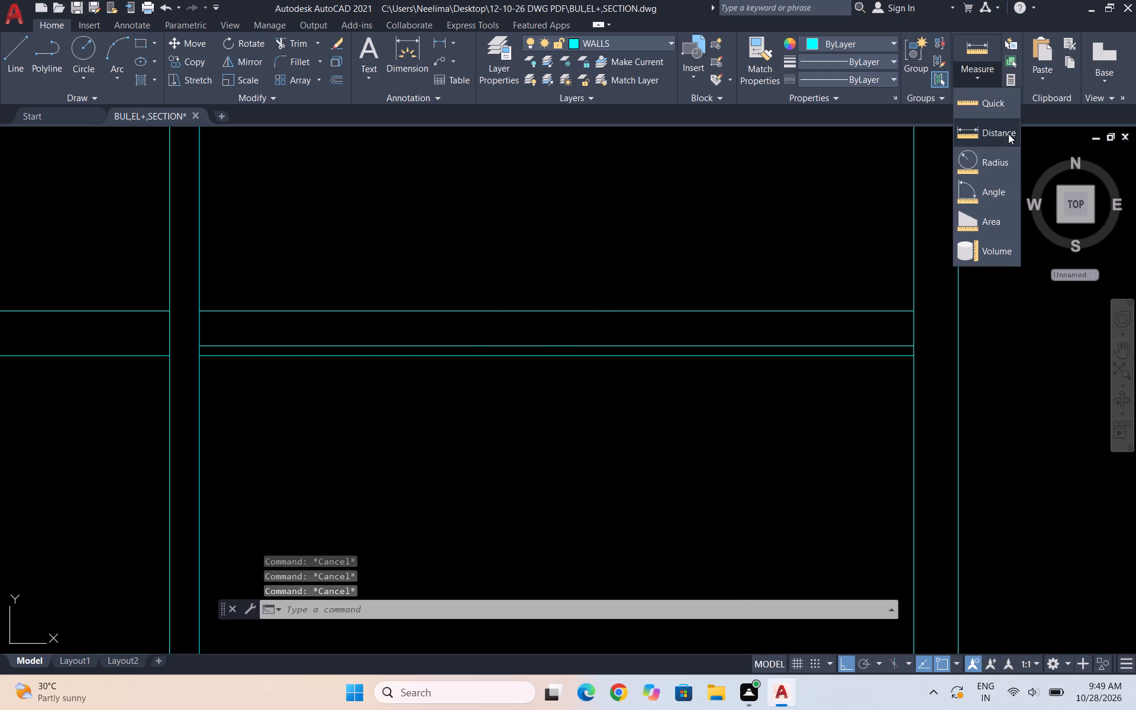
click(1008, 134)
scroll(188, 349, up, 2)
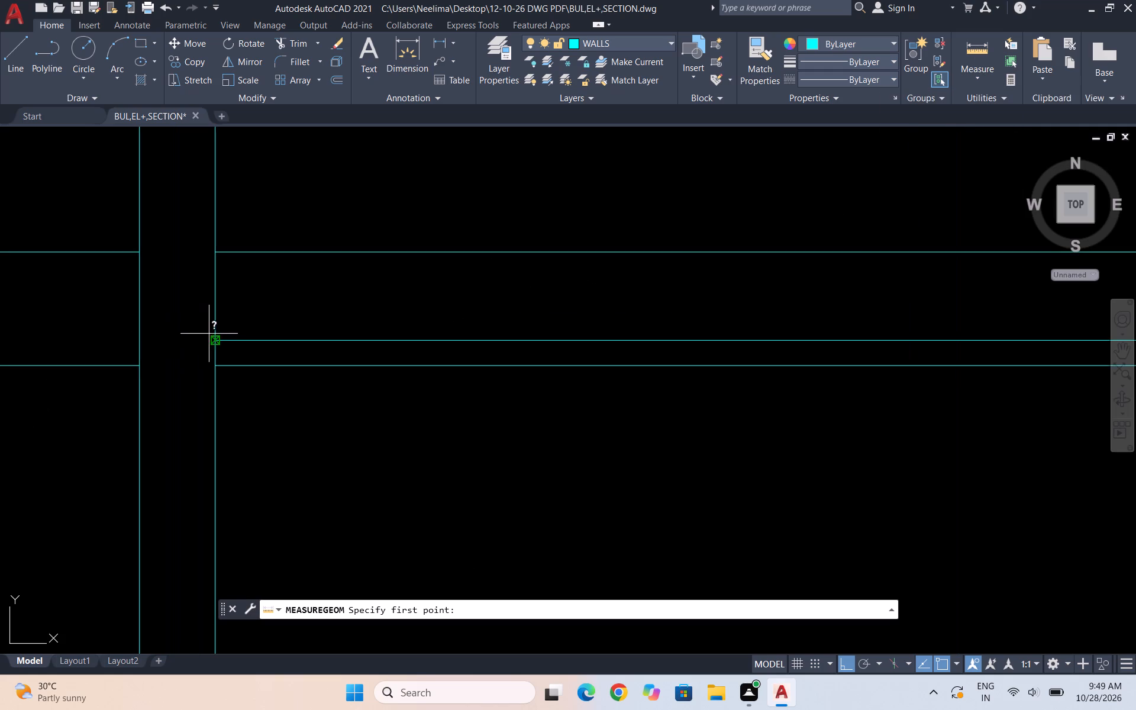
click(215, 342)
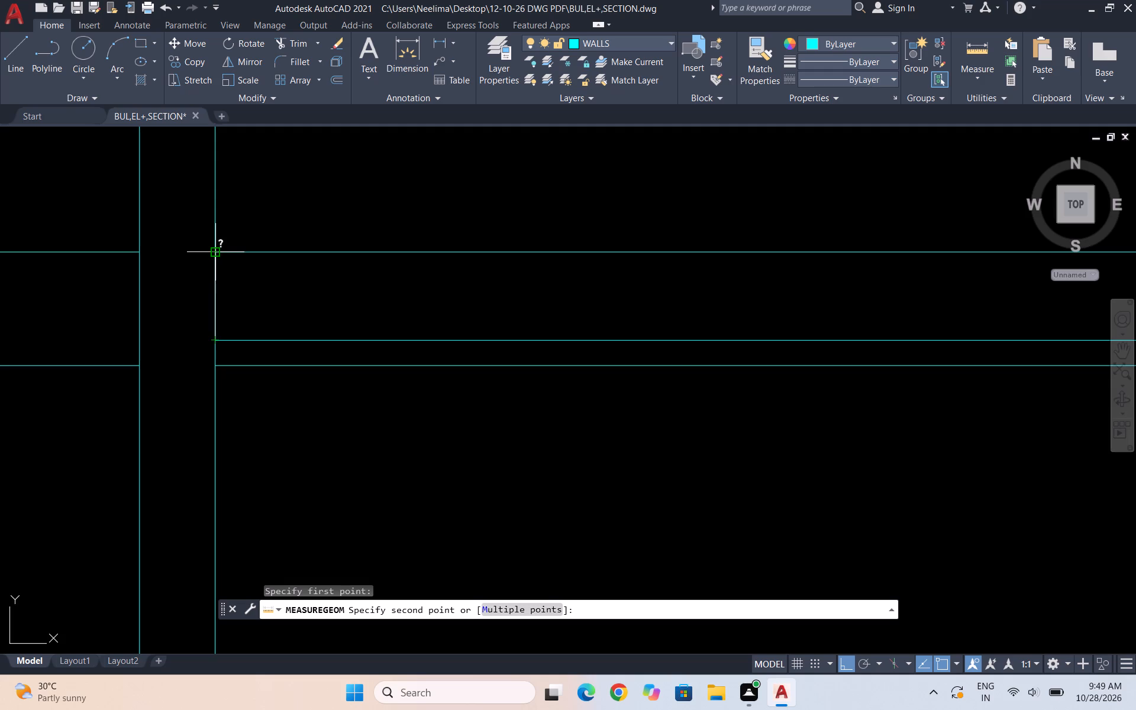
click(220, 256)
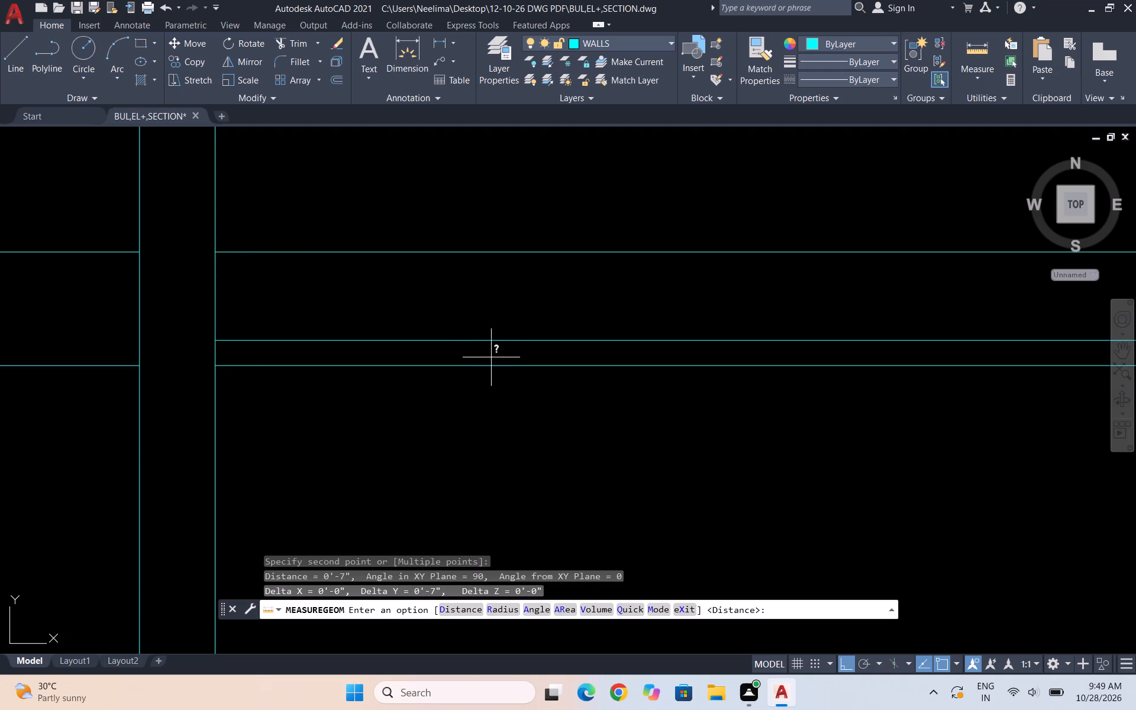
key(Escape)
key(Escape)
key(Escape)
key(Escape)
key(Escape)
key(Escape)
key(Escape)
Measure the gap between the third bay's 14'4" offset line and the lower partition's bottom line.
scroll(402, 364, down, 2)
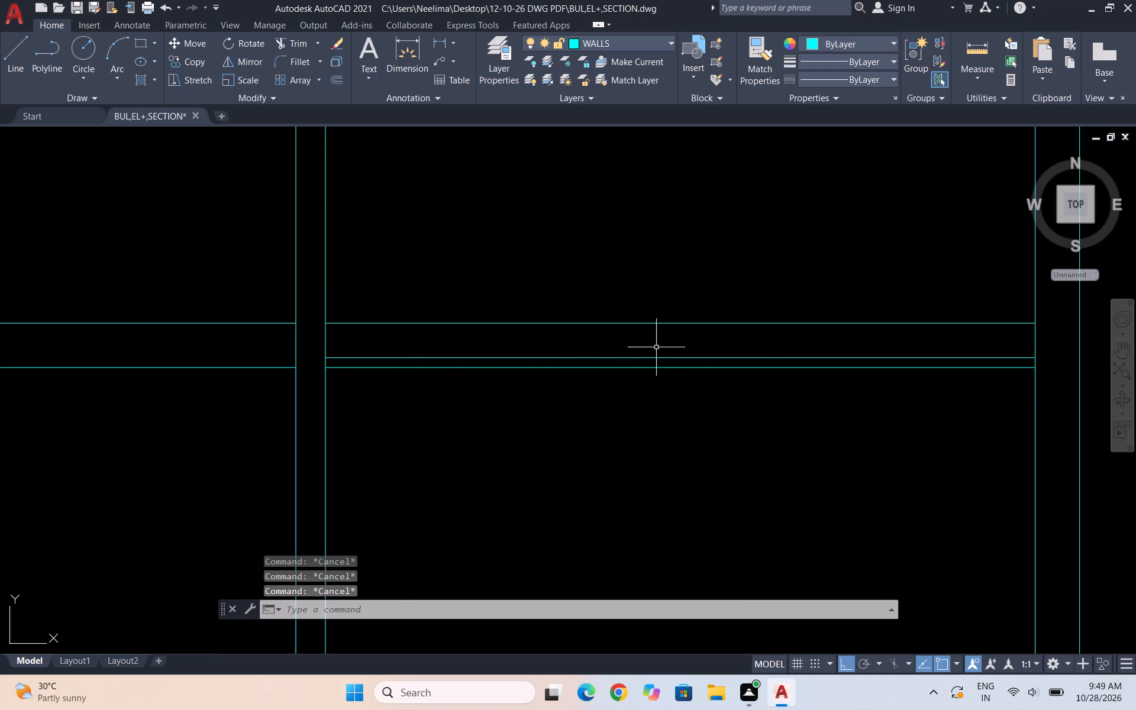
scroll(307, 367, up, 4)
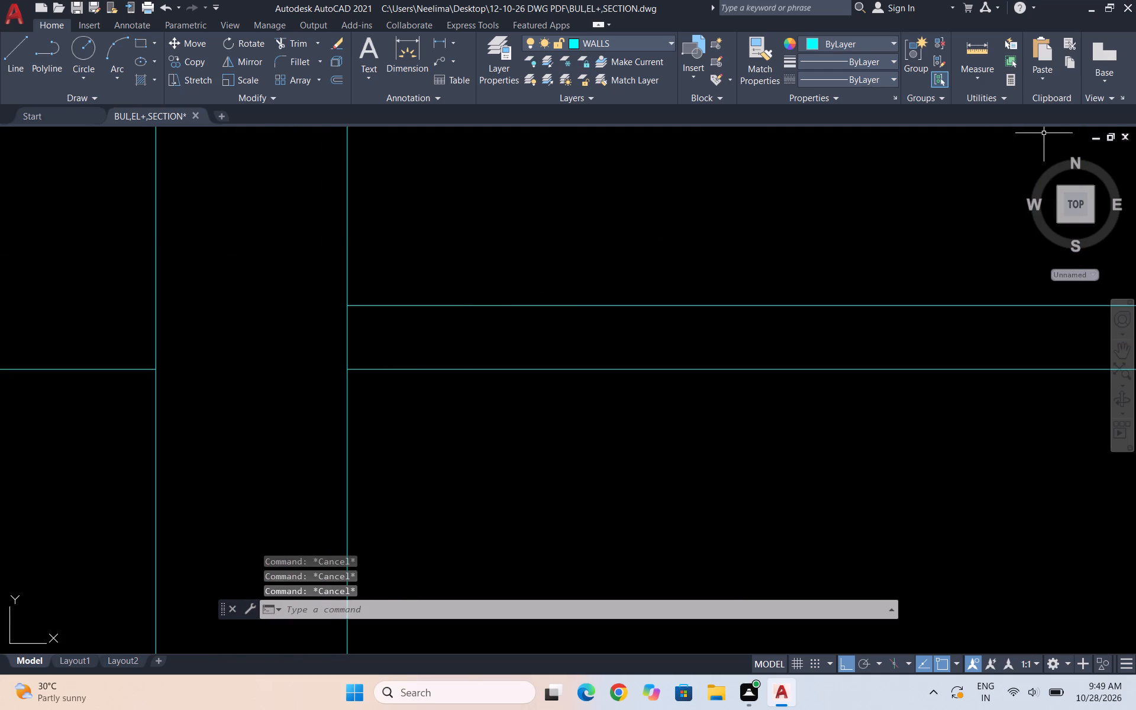
click(972, 82)
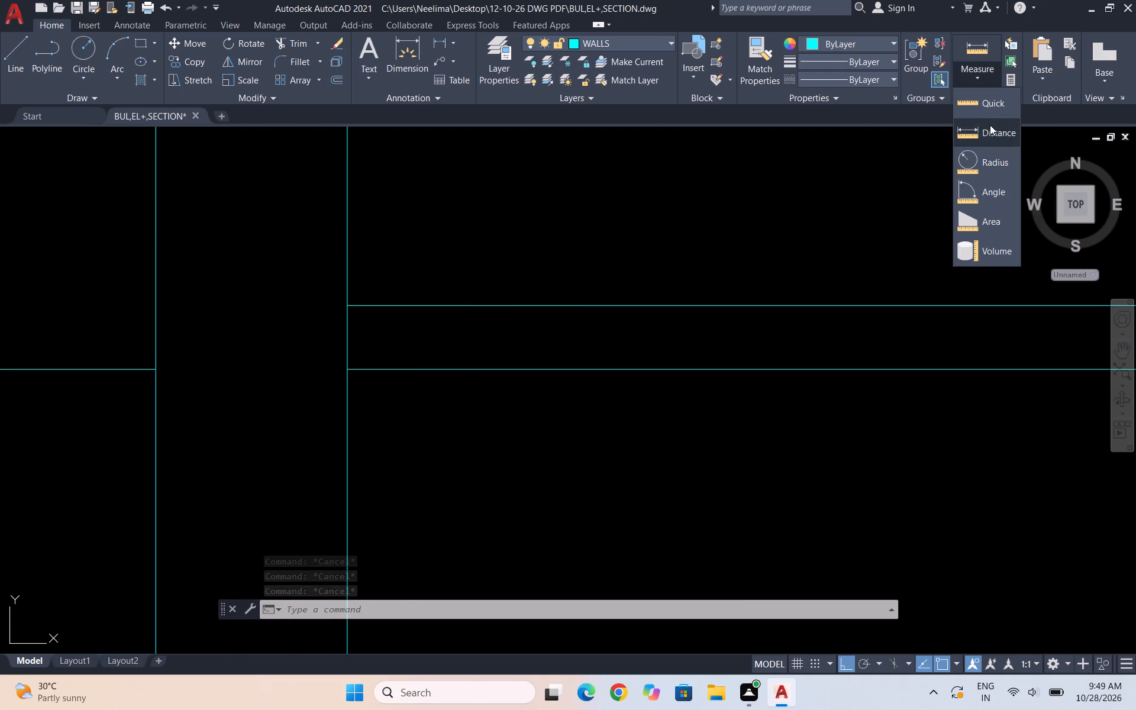
click(990, 125)
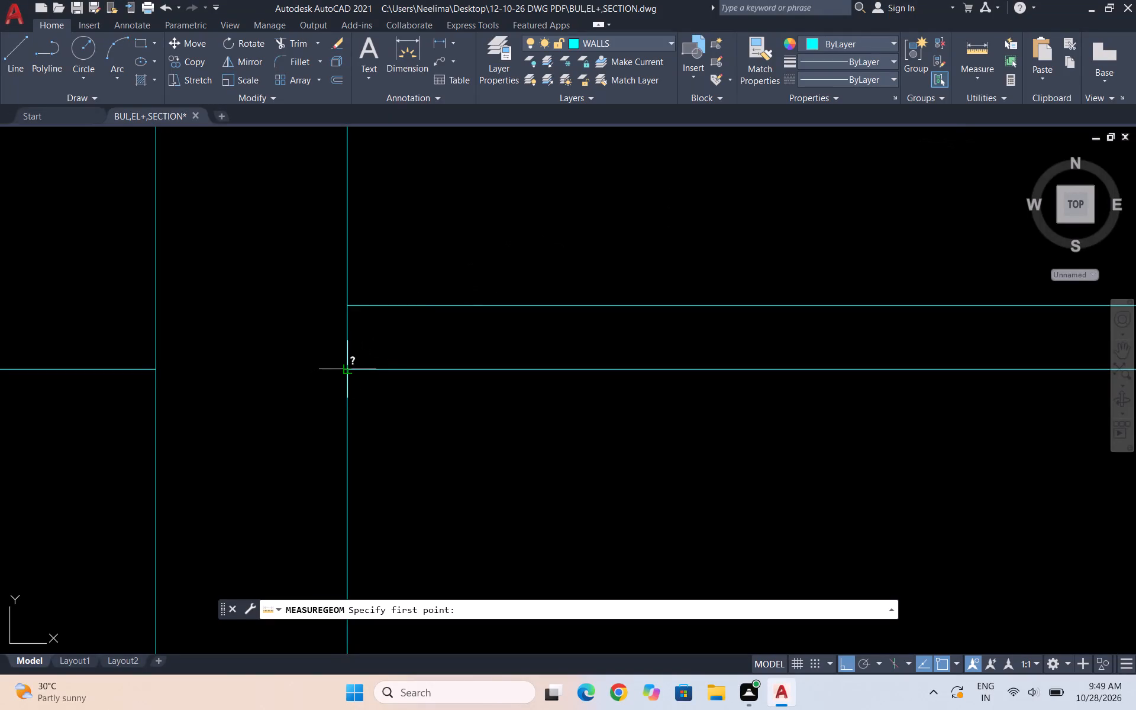
click(350, 369)
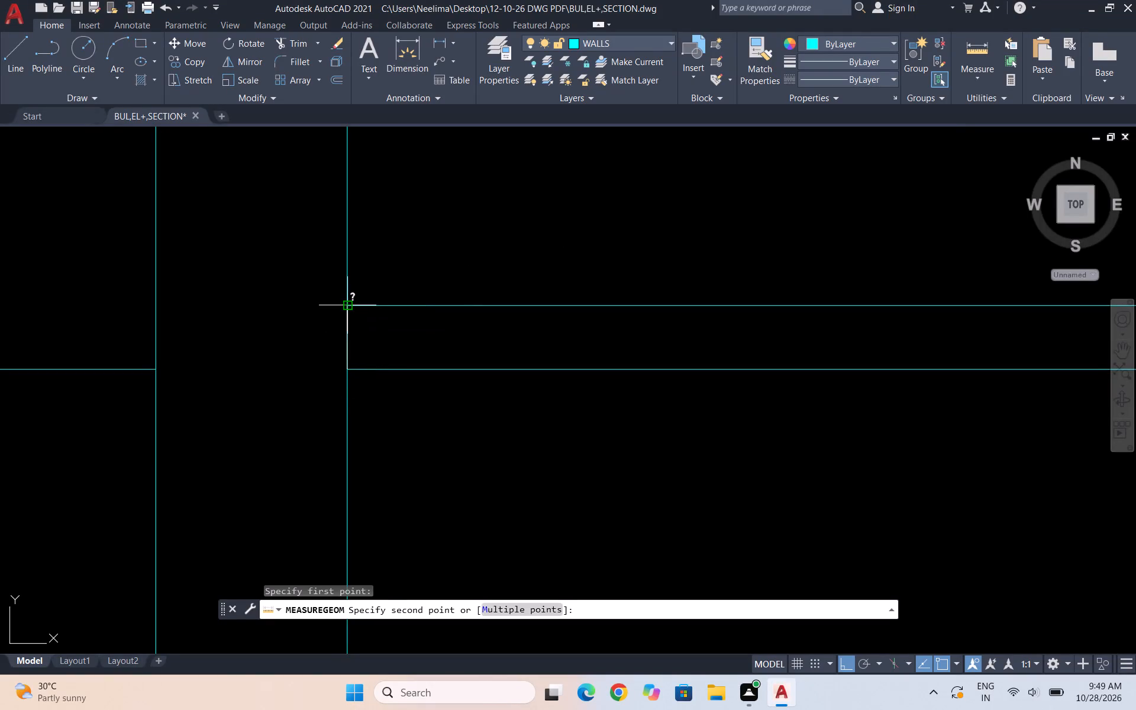
click(350, 306)
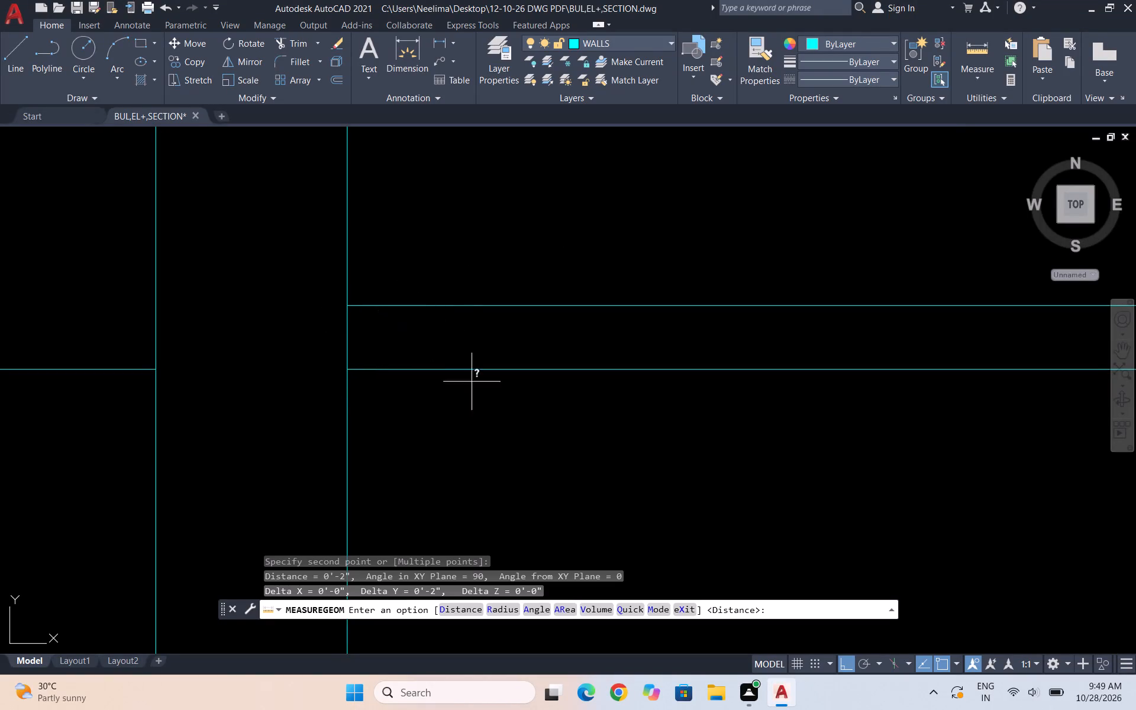
scroll(446, 386, down, 5)
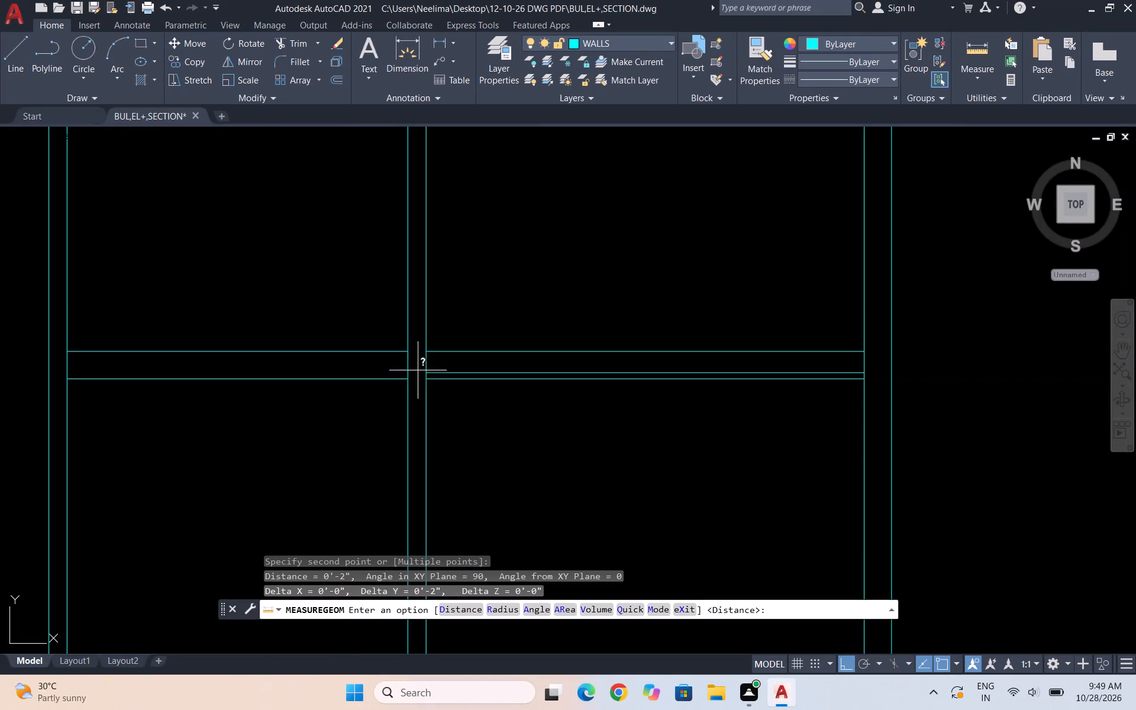
key(Escape)
key(Escape)
key(Escape)
Erase the 14'4" offset line lying between the two edges of the third bay's lower partition.
scroll(644, 377, up, 3)
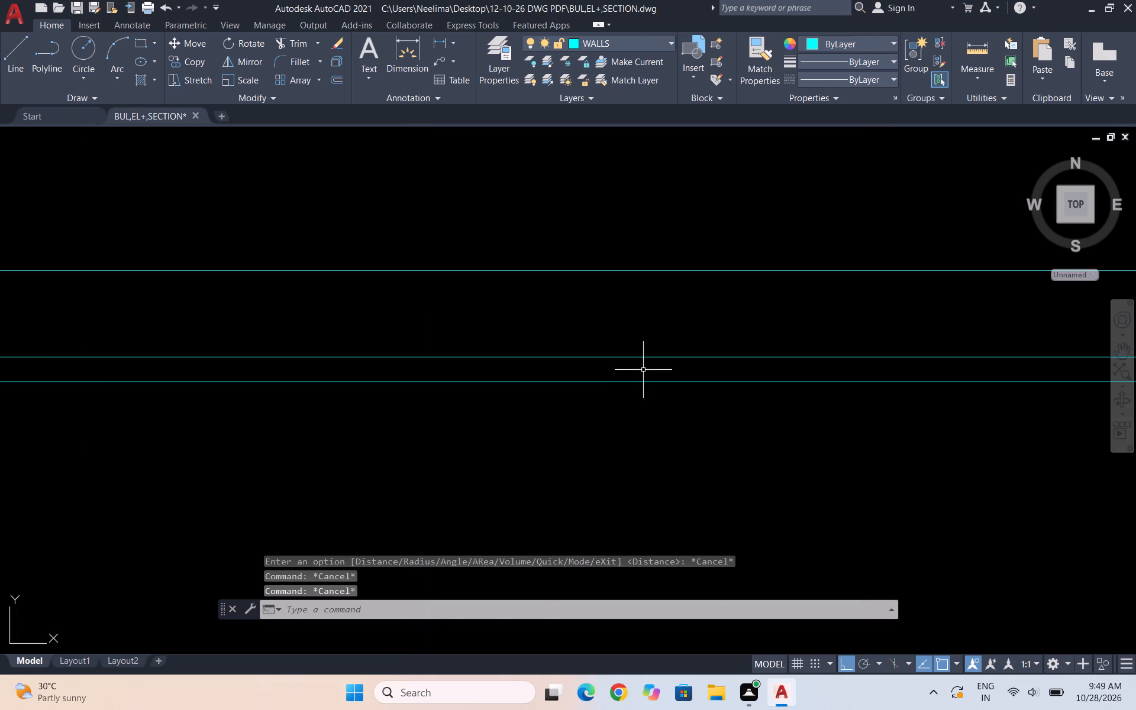
click(643, 369)
click(589, 348)
key(Delete)
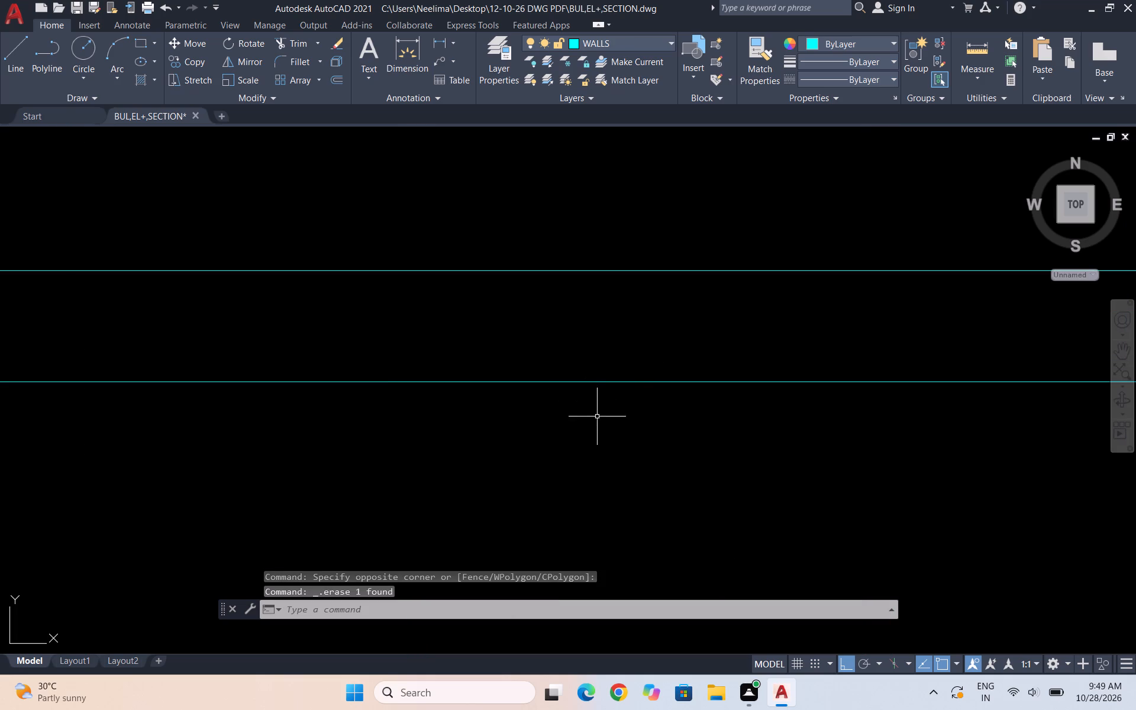
Offset the bottom lines of the second and third bays' lower partitions 2' downward.
scroll(730, 330, down, 7)
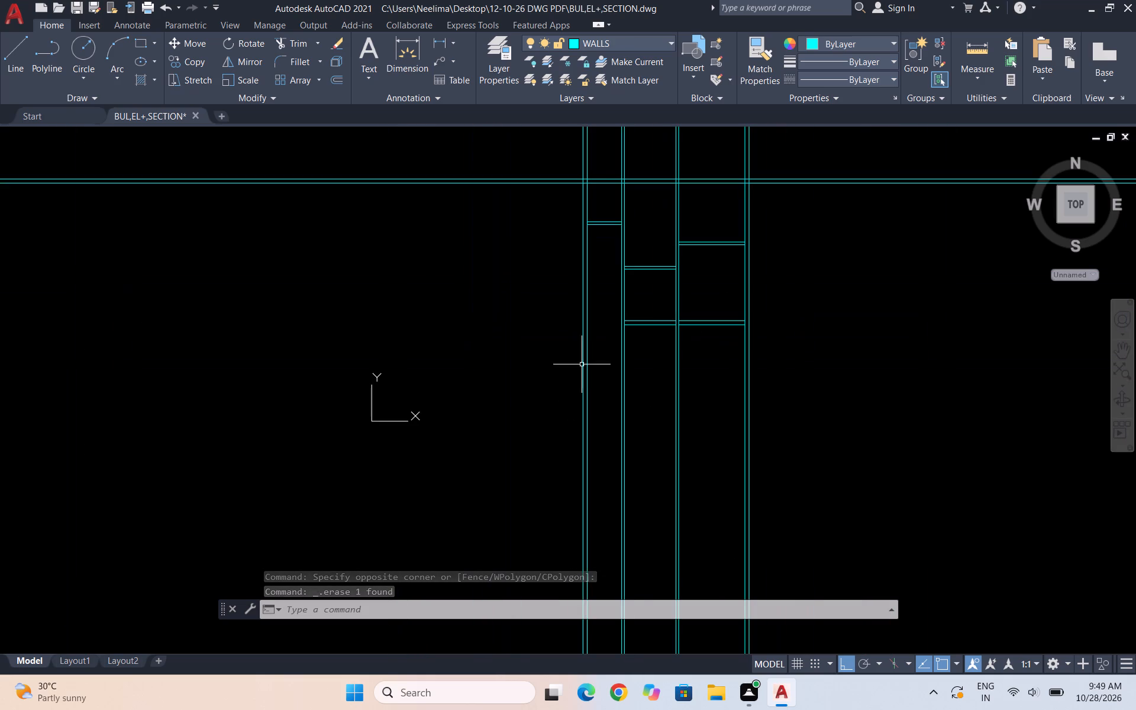
scroll(815, 140, up, 2)
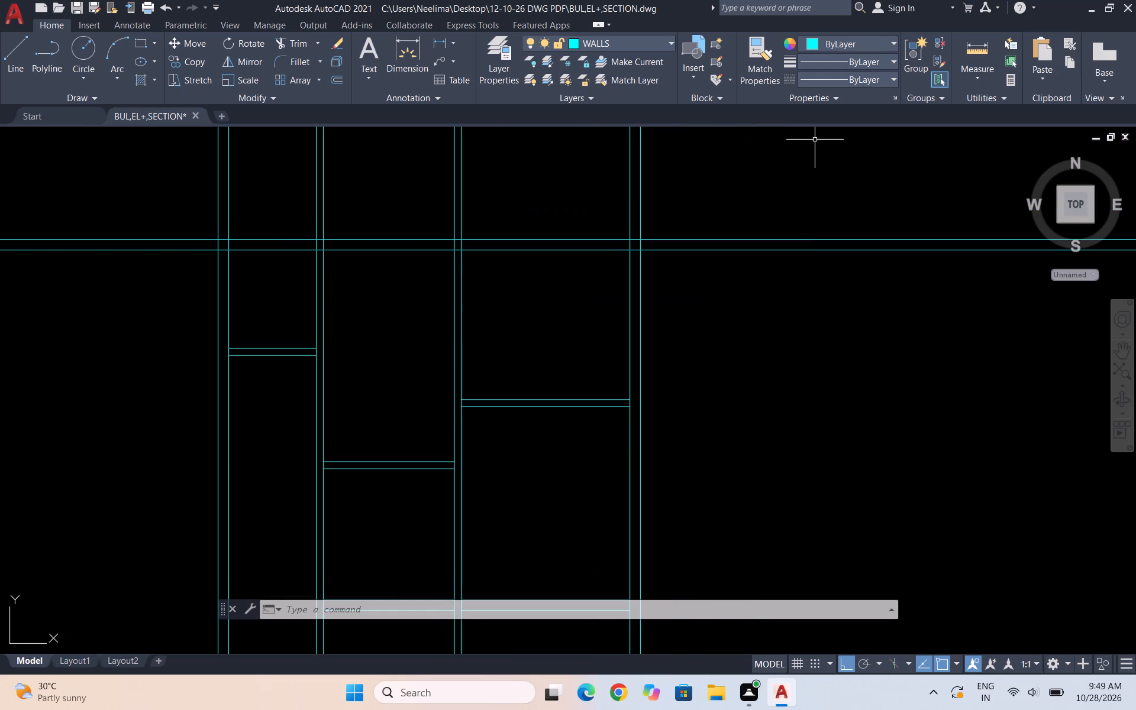
scroll(814, 214, down, 2)
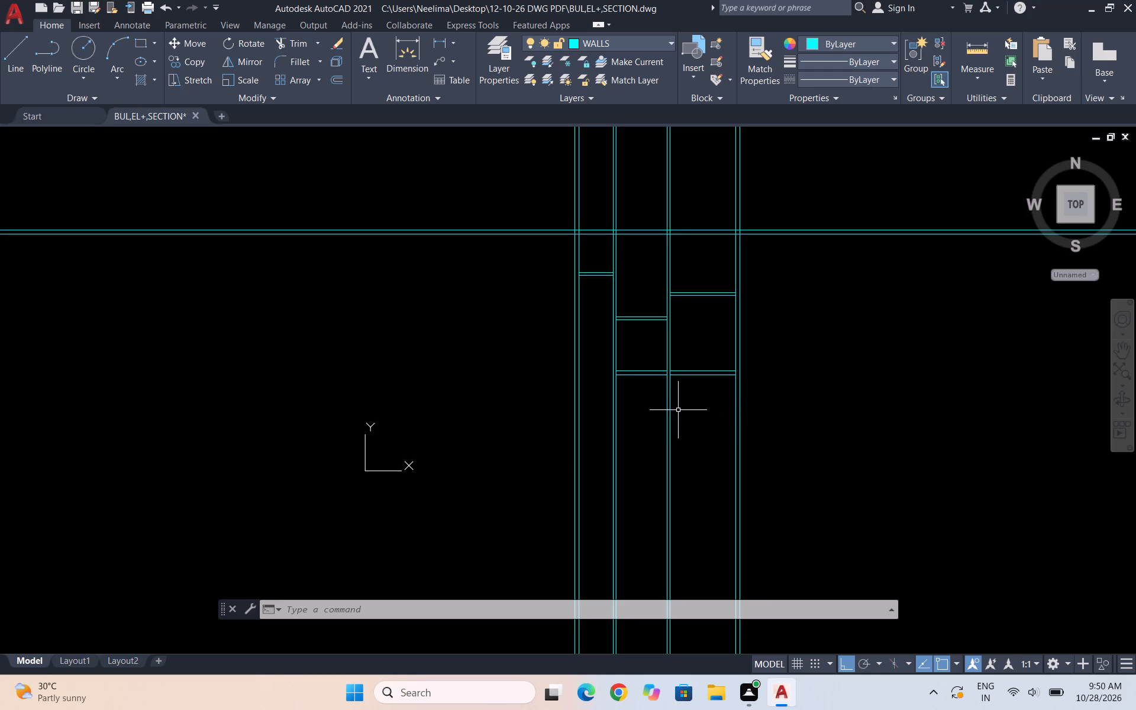
scroll(719, 413, up, 1)
key(Escape)
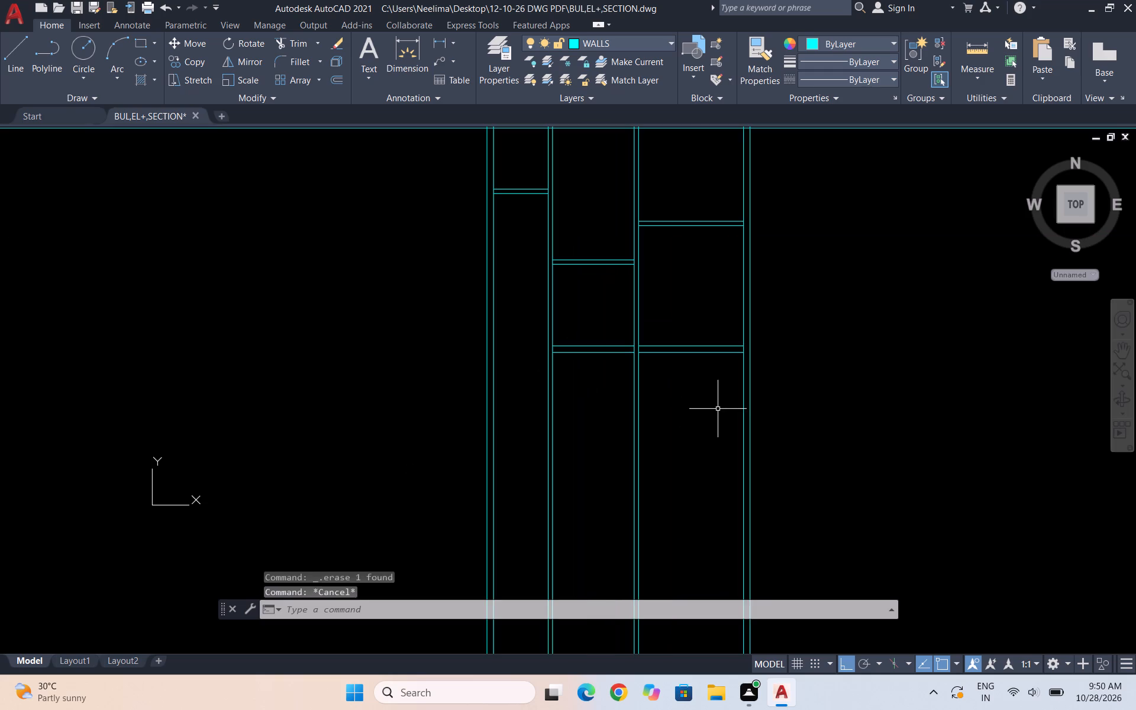
key(o)
key(Return)
text(2')
key(Return)
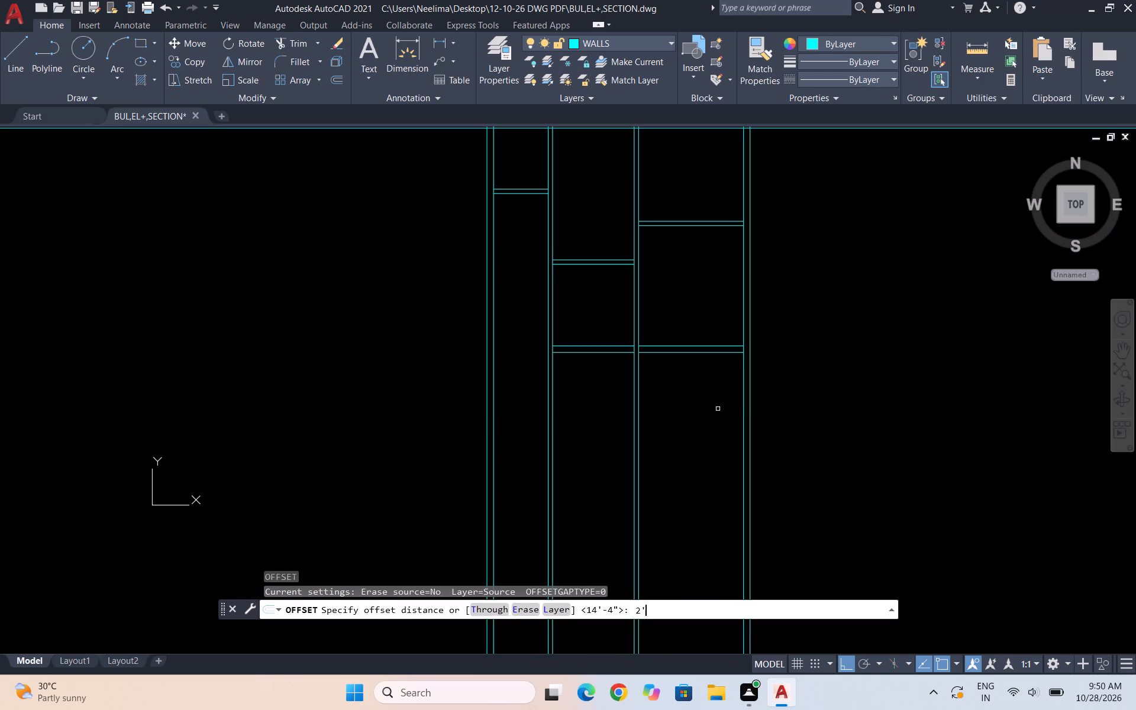
drag(693, 354, 702, 366)
click(690, 456)
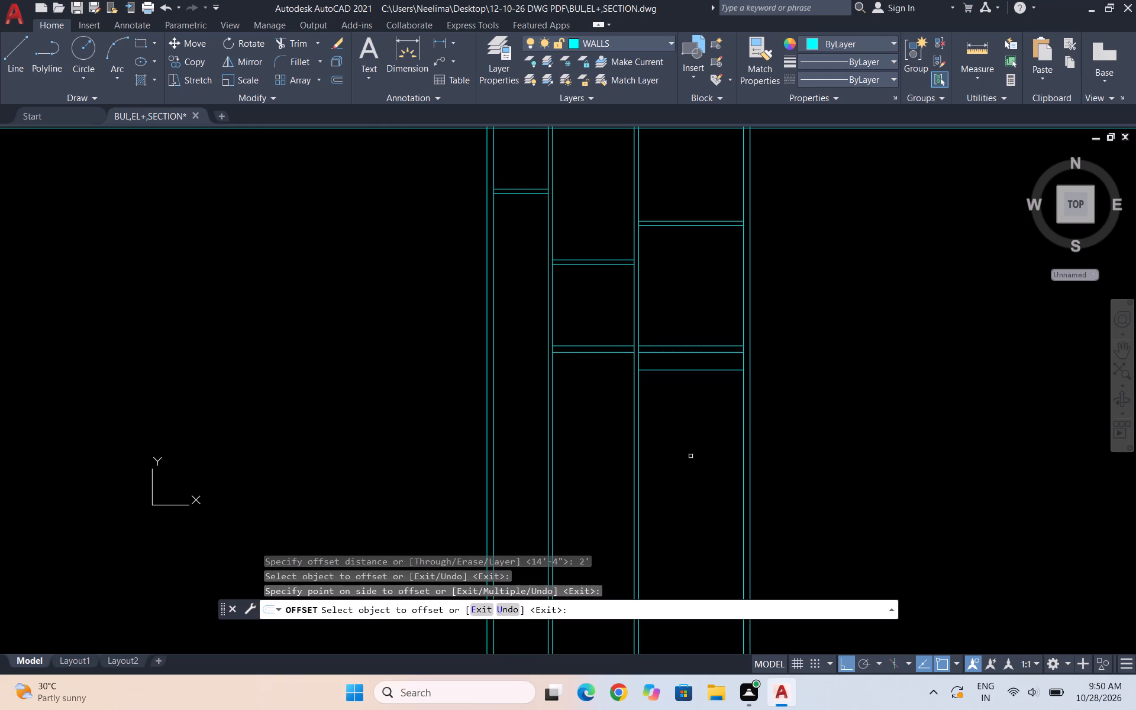
drag(598, 350, 603, 365)
click(596, 411)
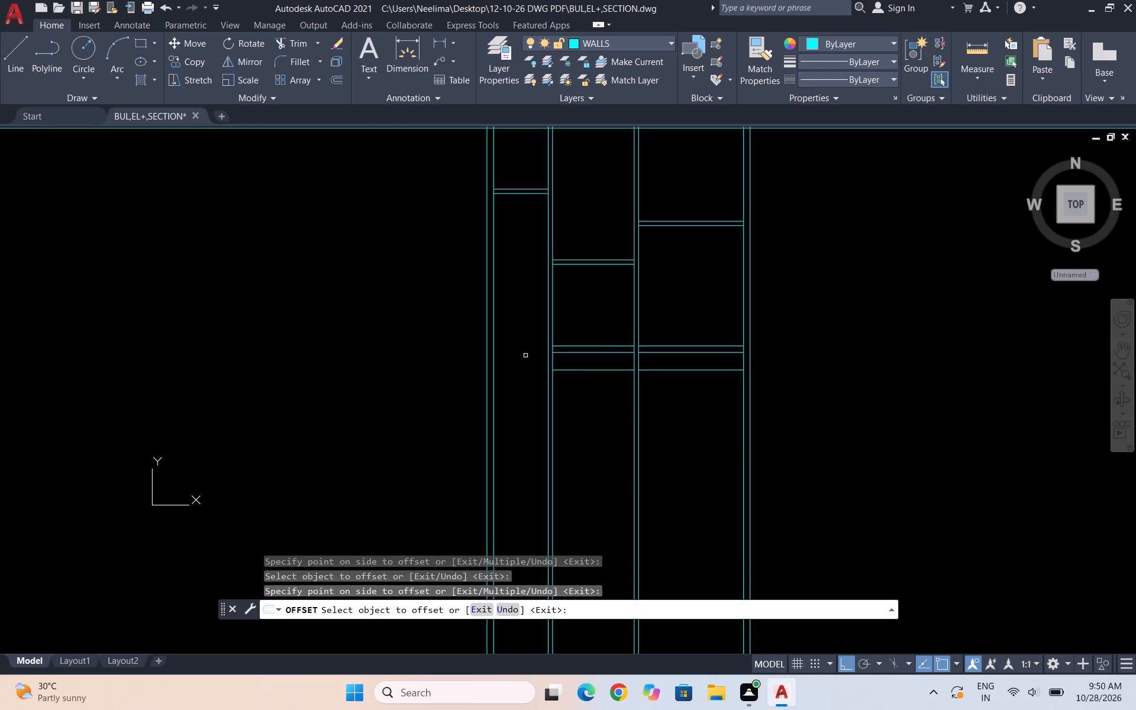
key(Escape)
Extend the two 2' offset lines across the walls to the outer faces of both side walls.
text(EX)
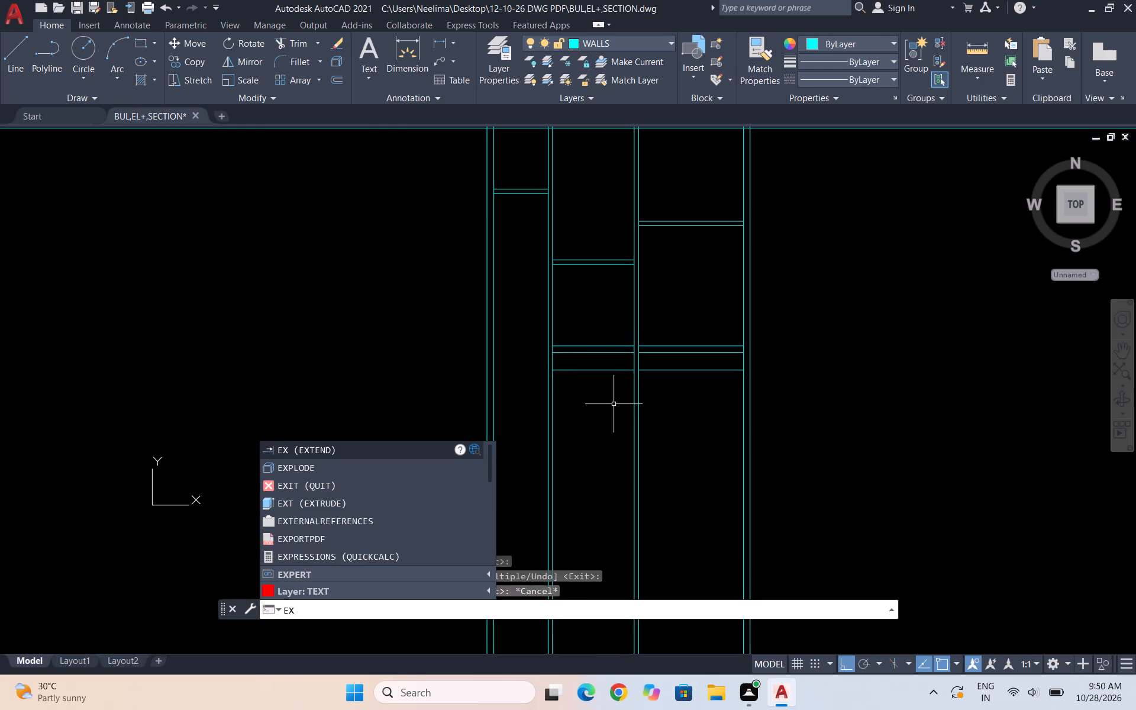
key(Return)
scroll(614, 404, up, 1)
click(730, 349)
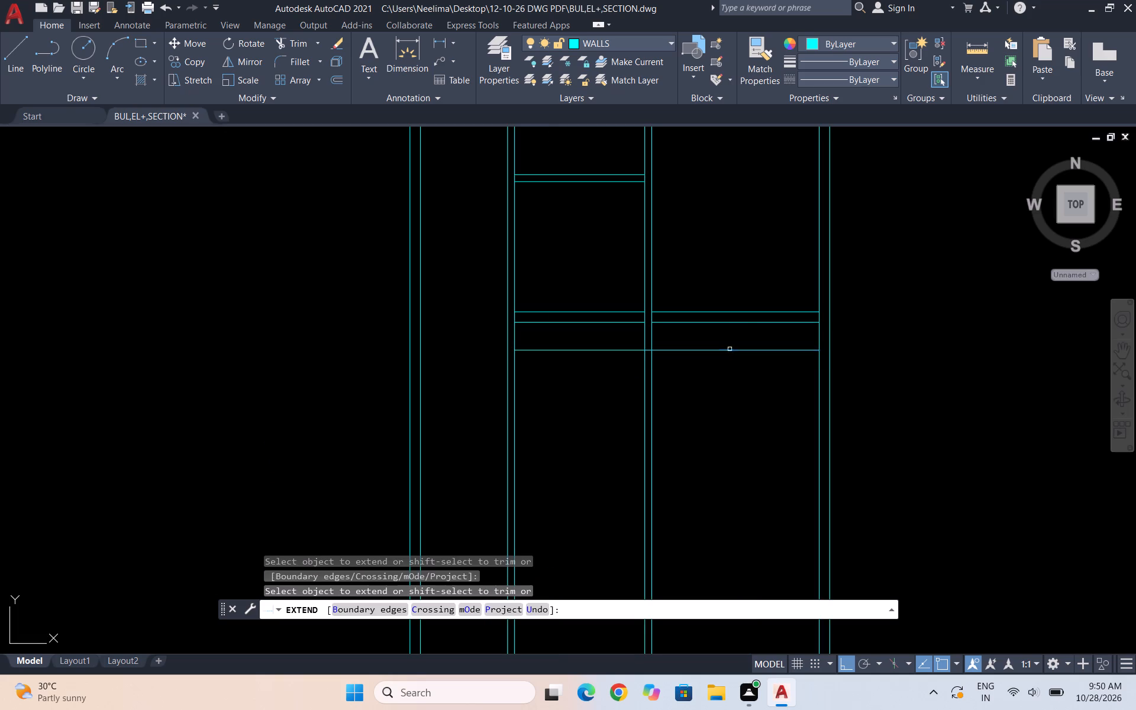
click(799, 351)
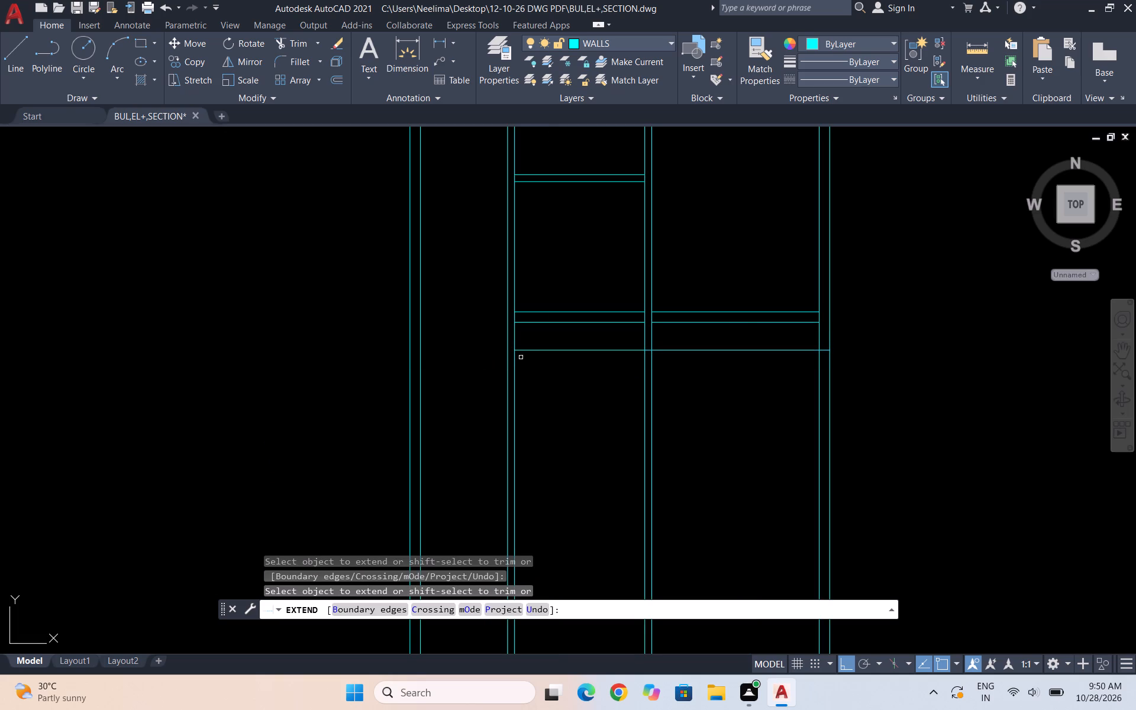
click(542, 349)
click(533, 349)
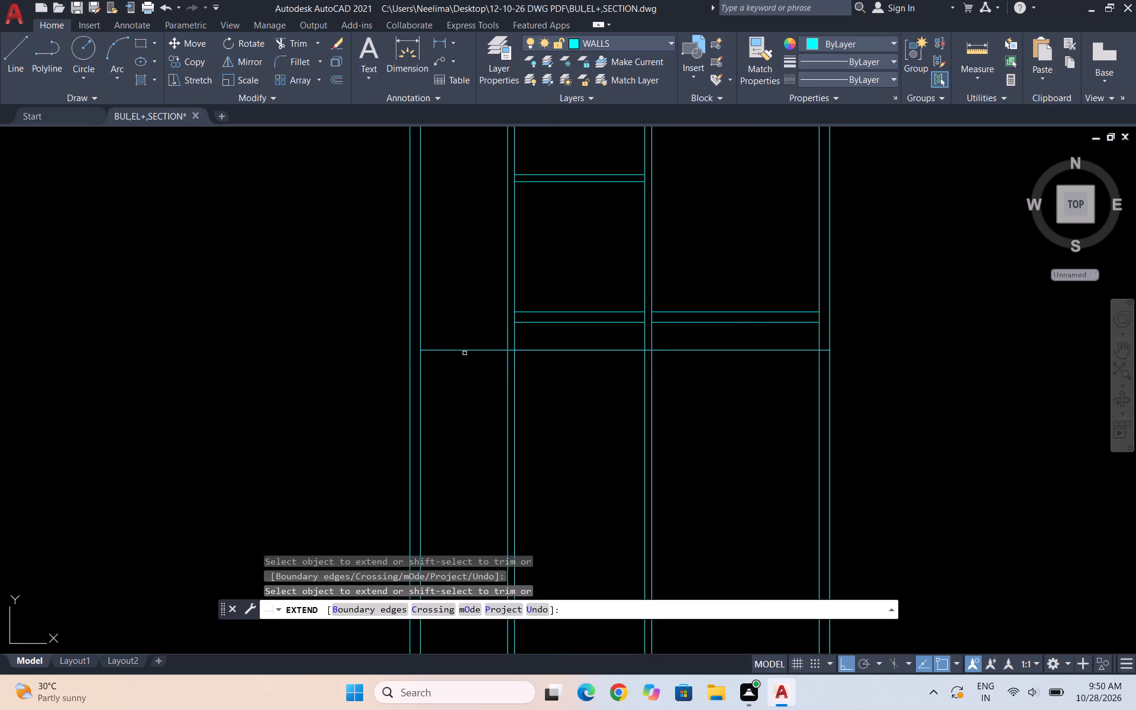
click(461, 350)
key(Escape)
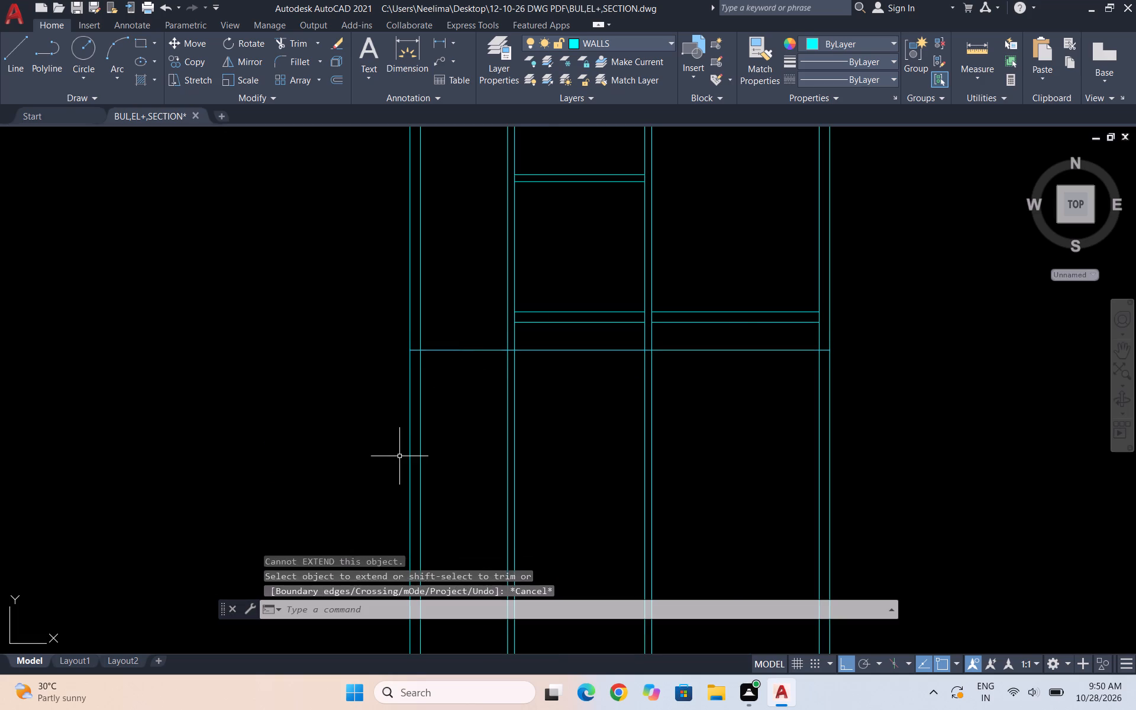
Offset both extended lines 9" downward to form the building's bottom outer wall.
key(Escape)
key(o)
key(Return)
key(9)
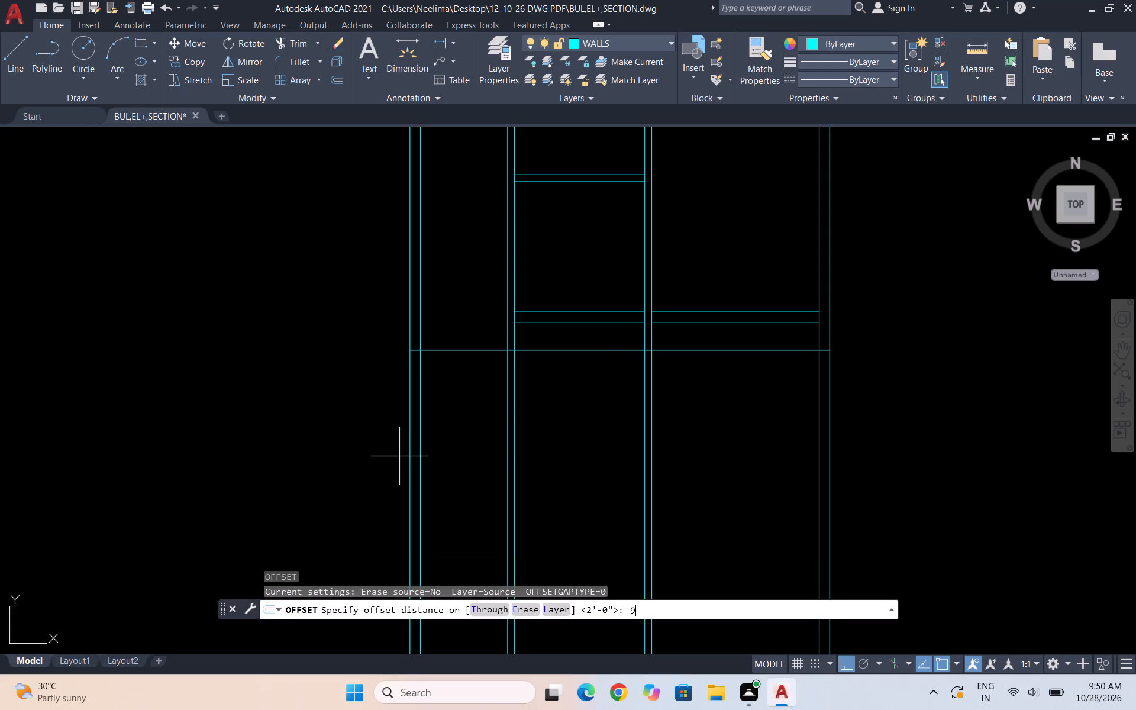
key(shift+quotedbl)
key(Return)
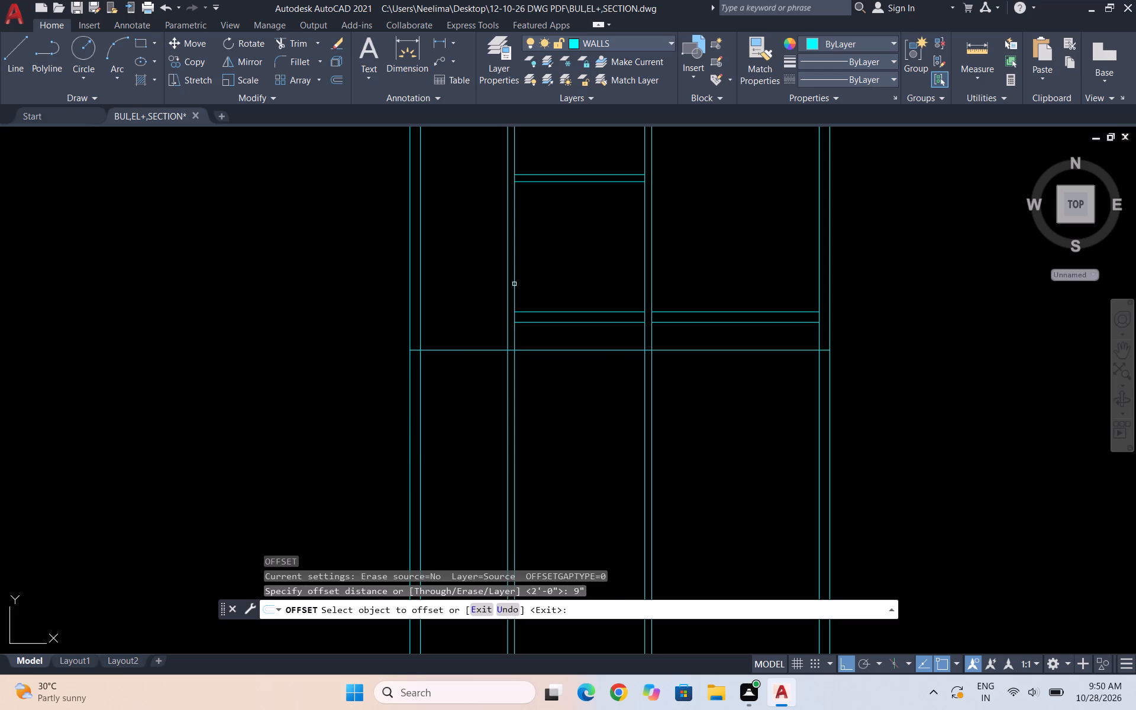
click(459, 351)
click(460, 398)
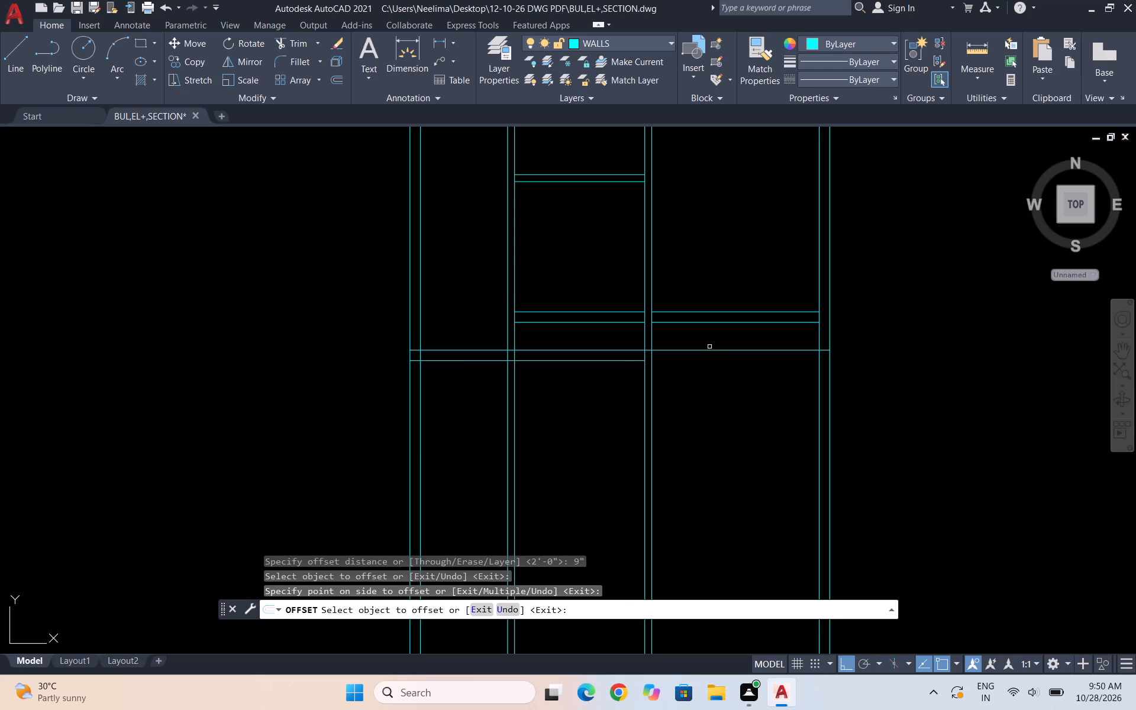
click(709, 350)
click(707, 387)
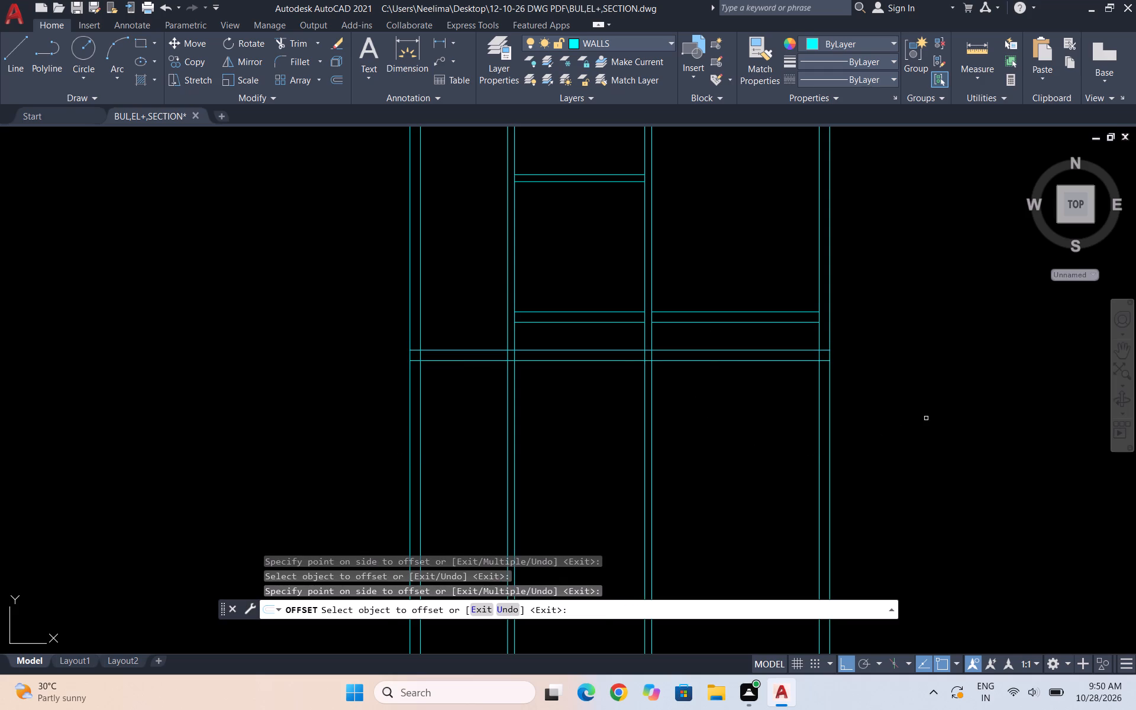
key(Escape)
Trim all wall lines overrunning the building's outer rectangle below, above and beside the plan.
text(TR)
key(Return)
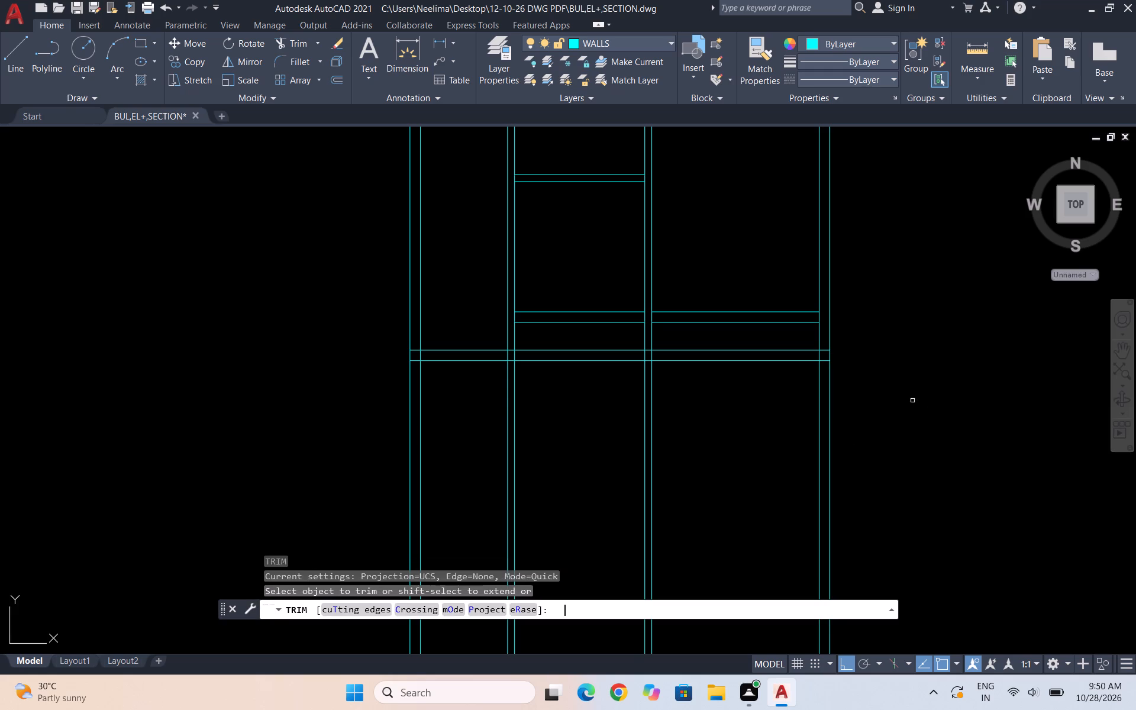
drag(259, 483, 1135, 475)
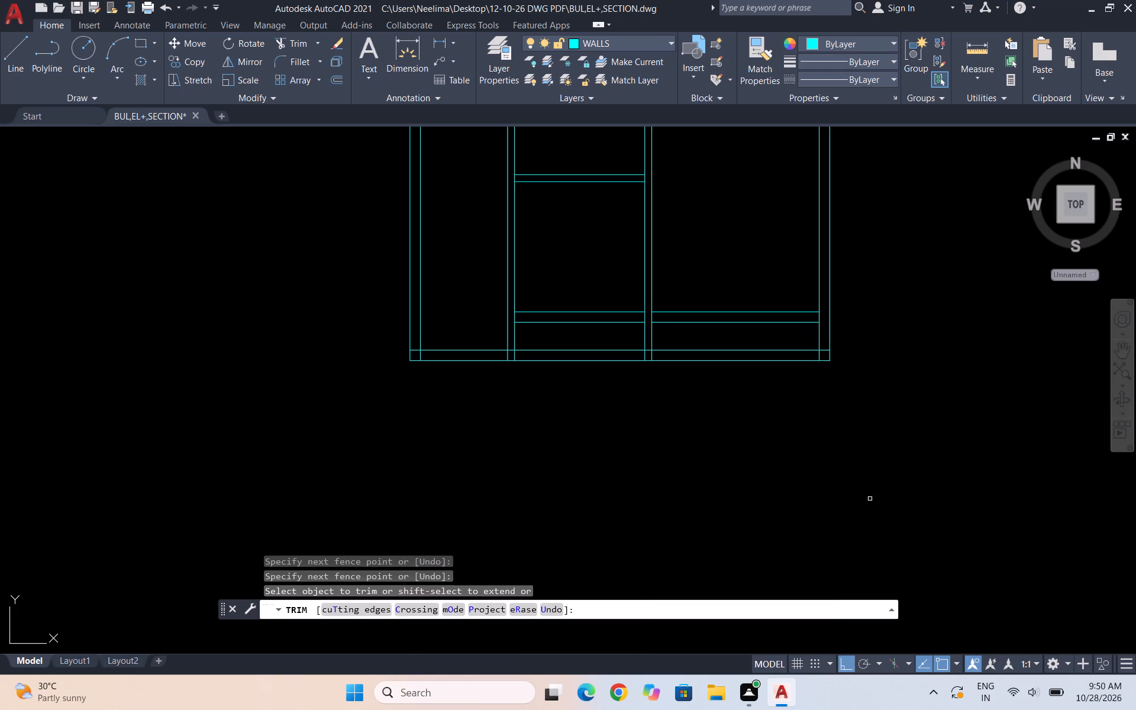
scroll(690, 506, down, 4)
drag(815, 488, 816, 417)
drag(834, 324, 863, 461)
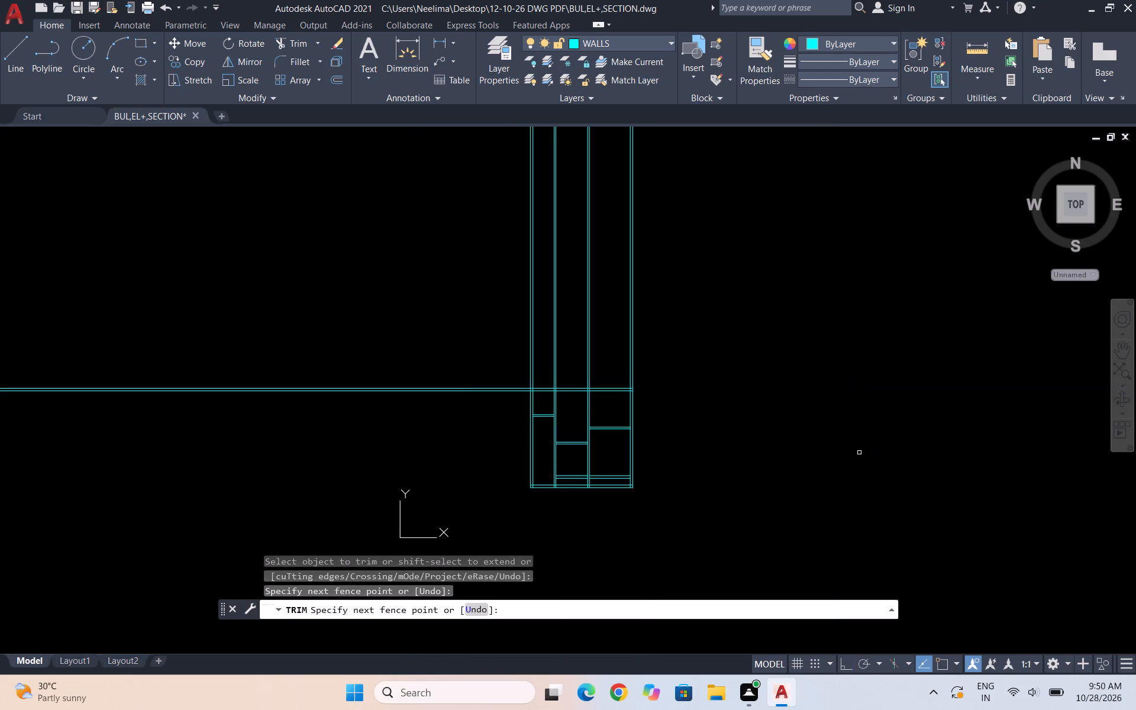
drag(782, 248, 12, 333)
drag(77, 406, 56, 542)
drag(319, 446, 291, 253)
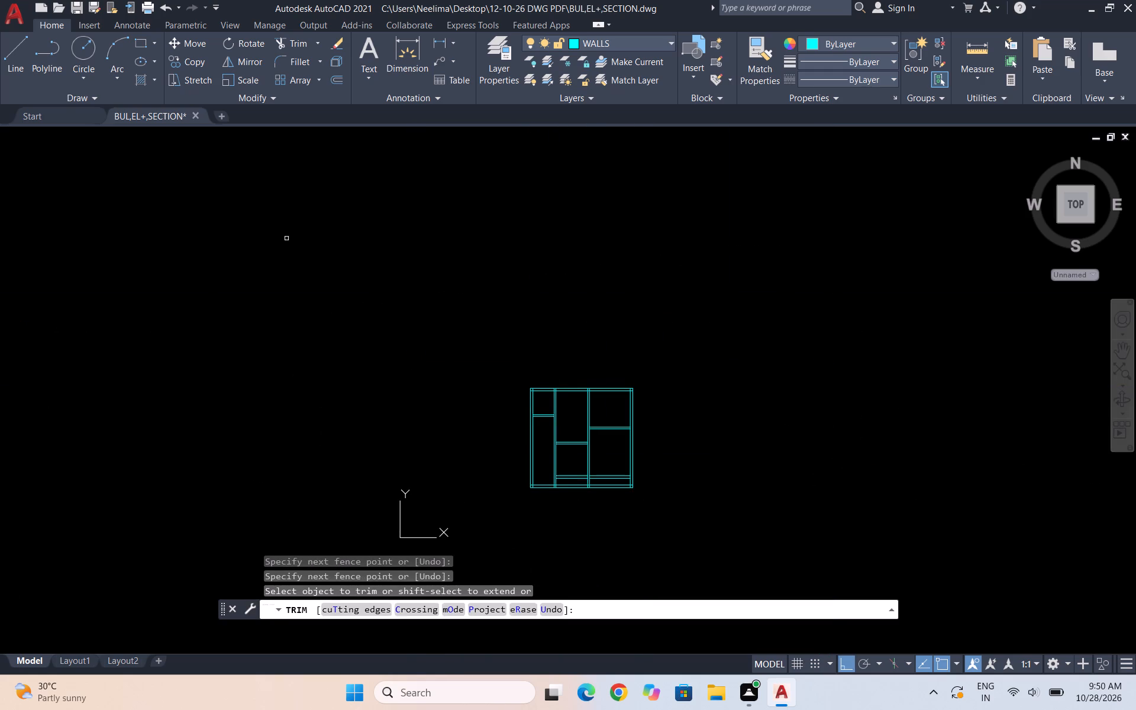
Trim both lines of the wall between the second and third bays where they cross the 2' strip below the lower partitions.
scroll(610, 529, up, 2)
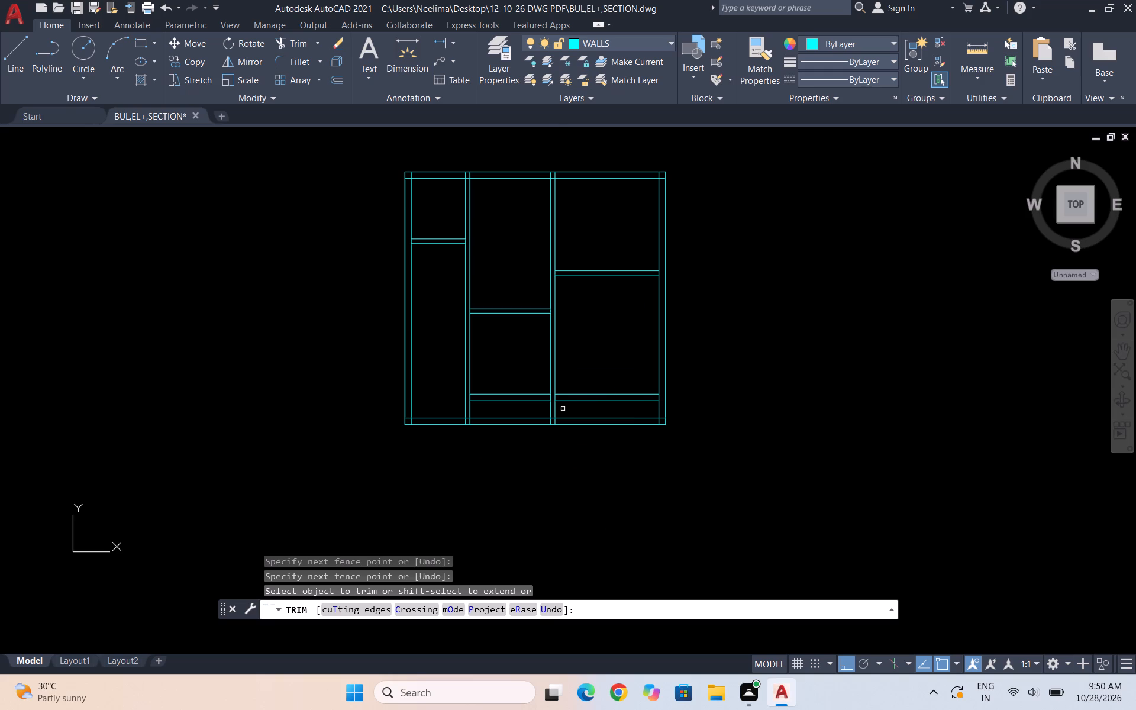
scroll(563, 409, up, 1)
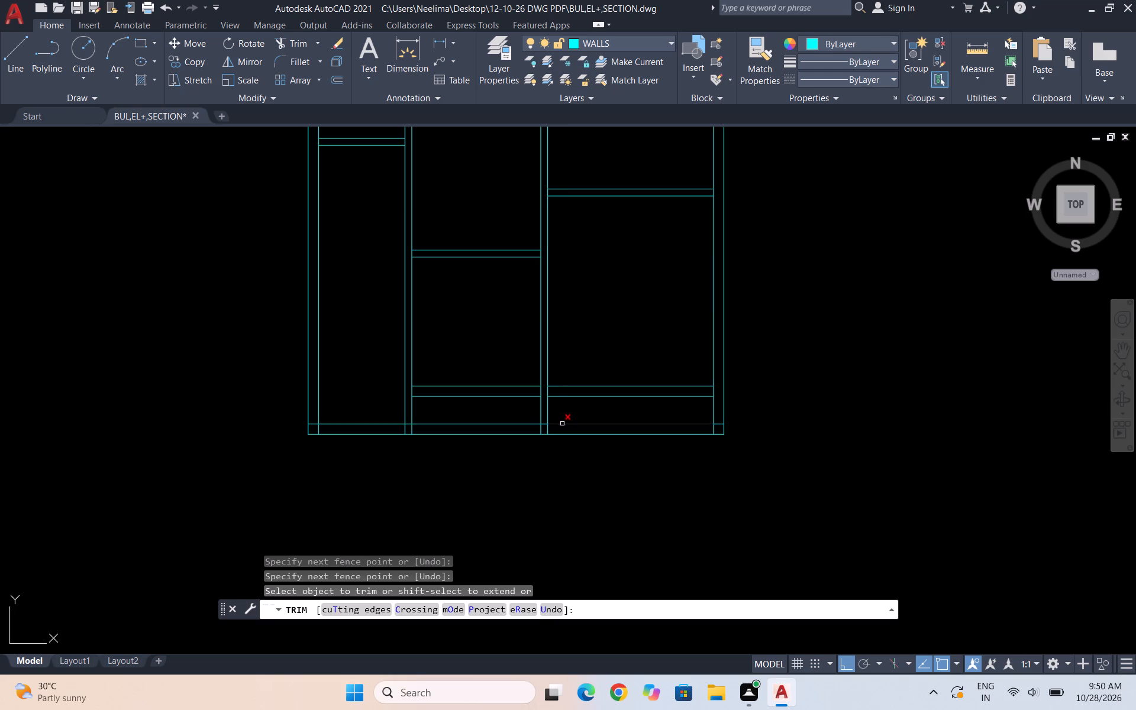
scroll(546, 419, up, 3)
drag(522, 402, 730, 367)
drag(451, 399, 914, 356)
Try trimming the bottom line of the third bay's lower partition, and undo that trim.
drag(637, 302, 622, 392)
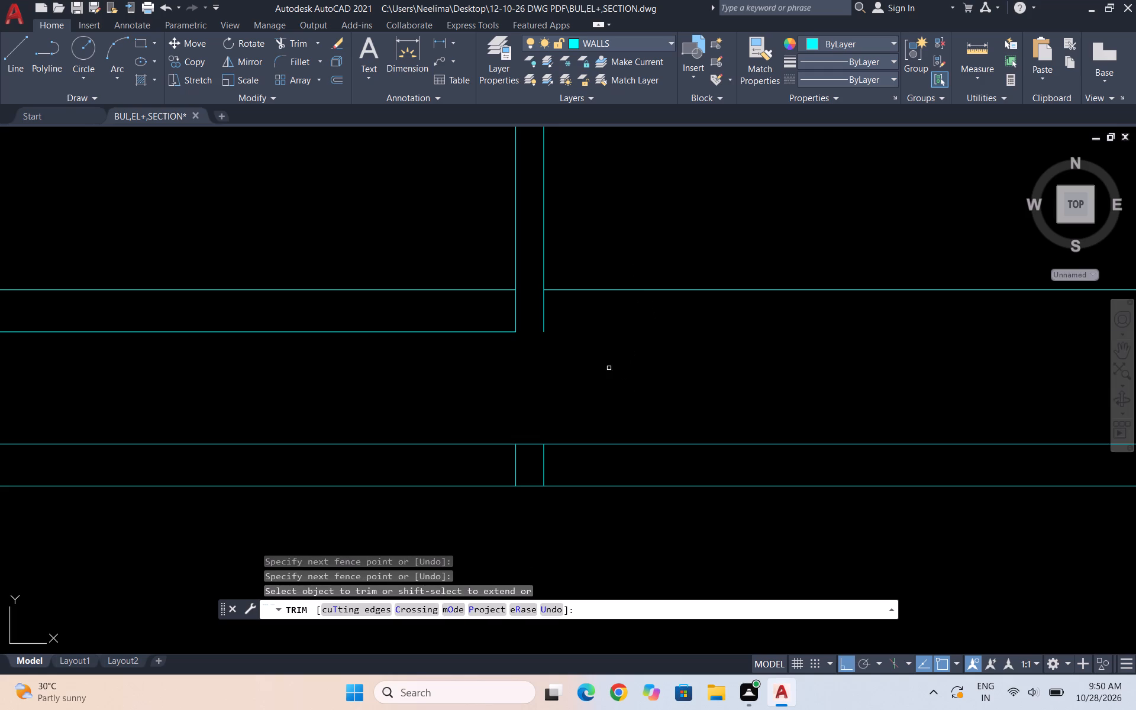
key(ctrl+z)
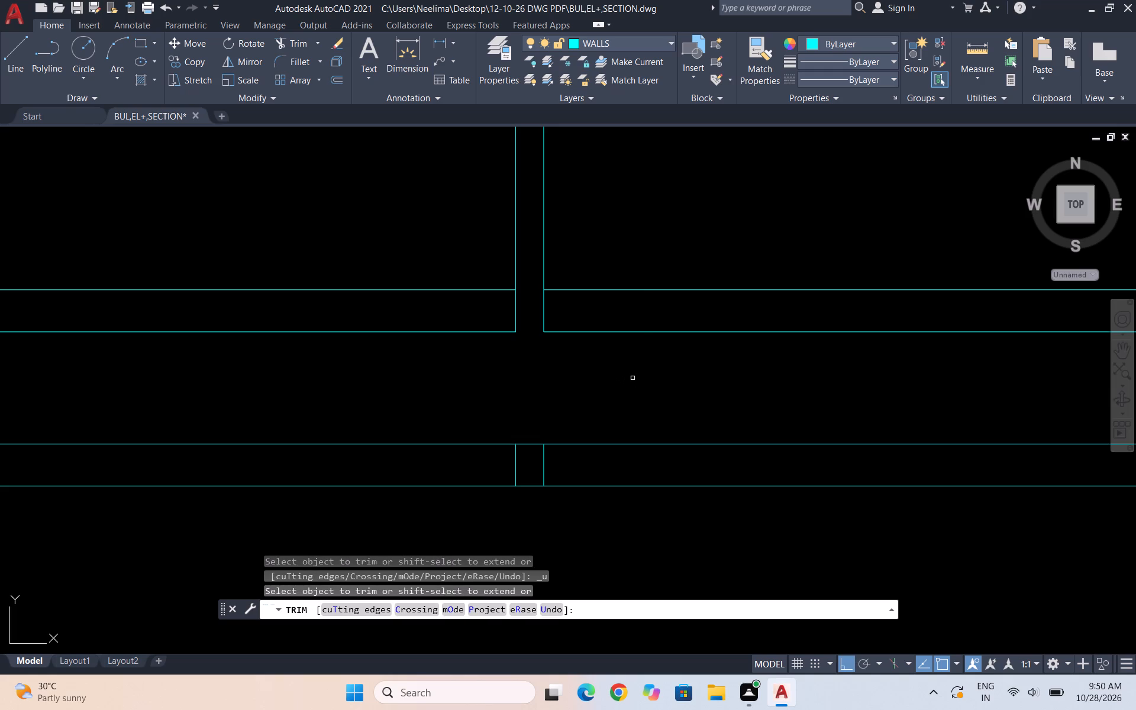
Extend the third bay's lower partition lines across the wall between the second and third bays.
shift+drag(641, 389, 644, 237)
scroll(637, 253, down, 3)
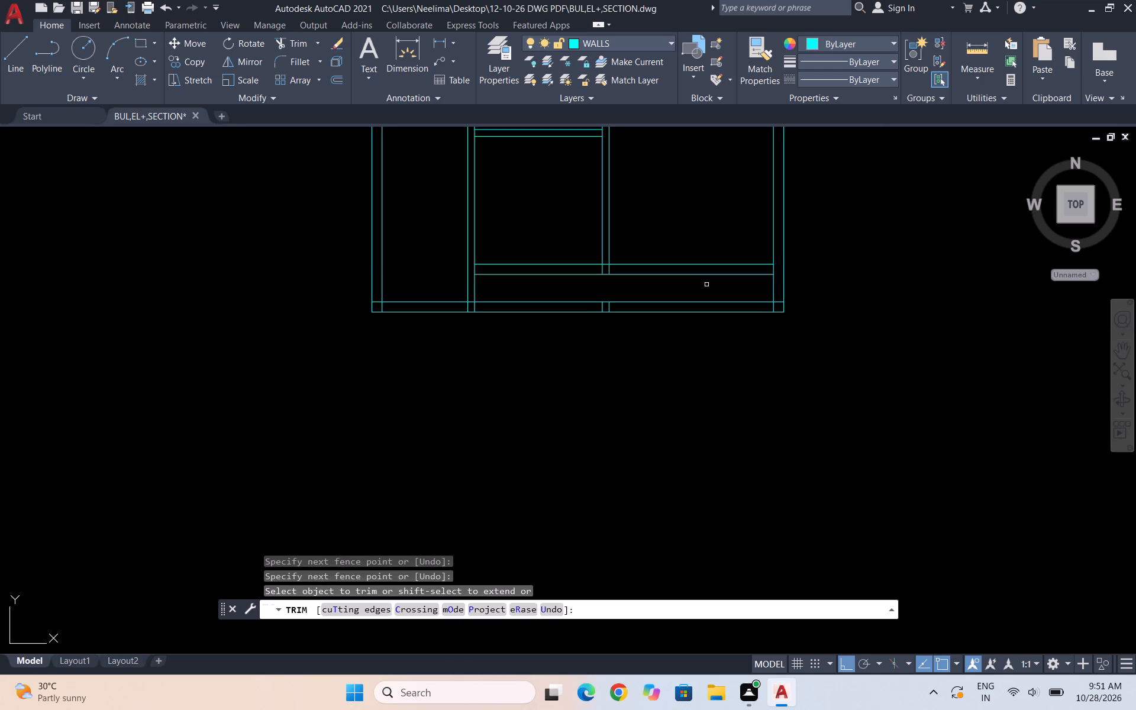
Trim both line stubs of the wall between the second and third bays inside the bottom outer wall.
scroll(706, 284, up, 1)
scroll(519, 324, up, 2)
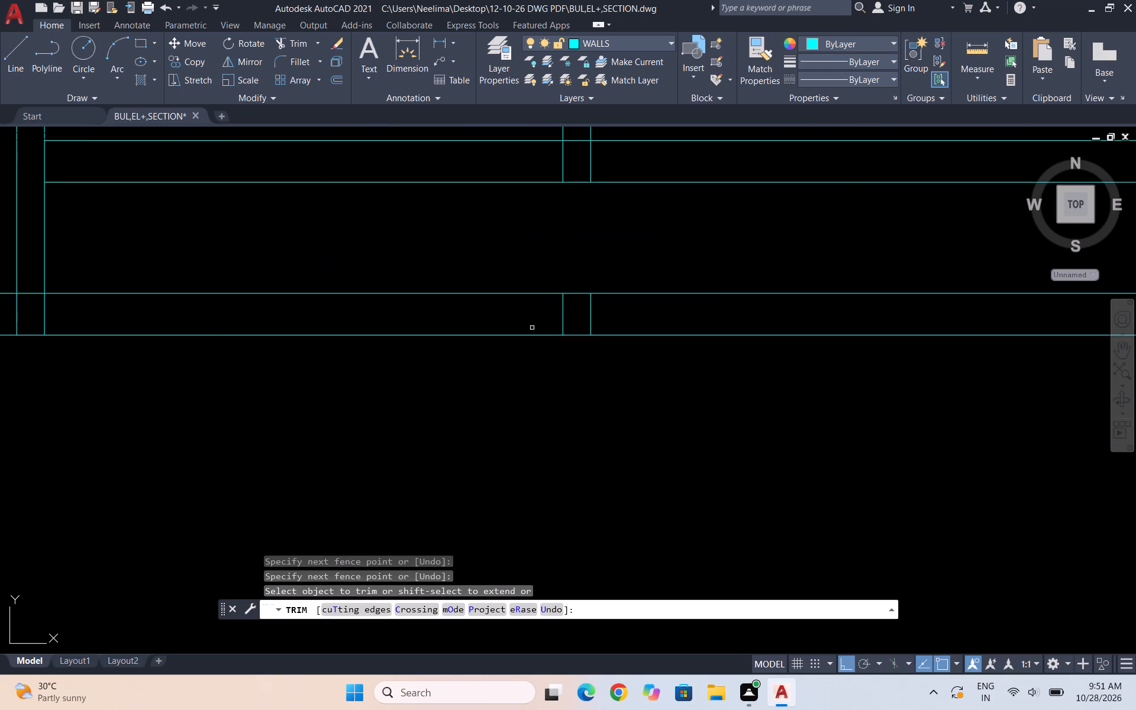
drag(535, 318, 711, 311)
scroll(679, 315, down, 3)
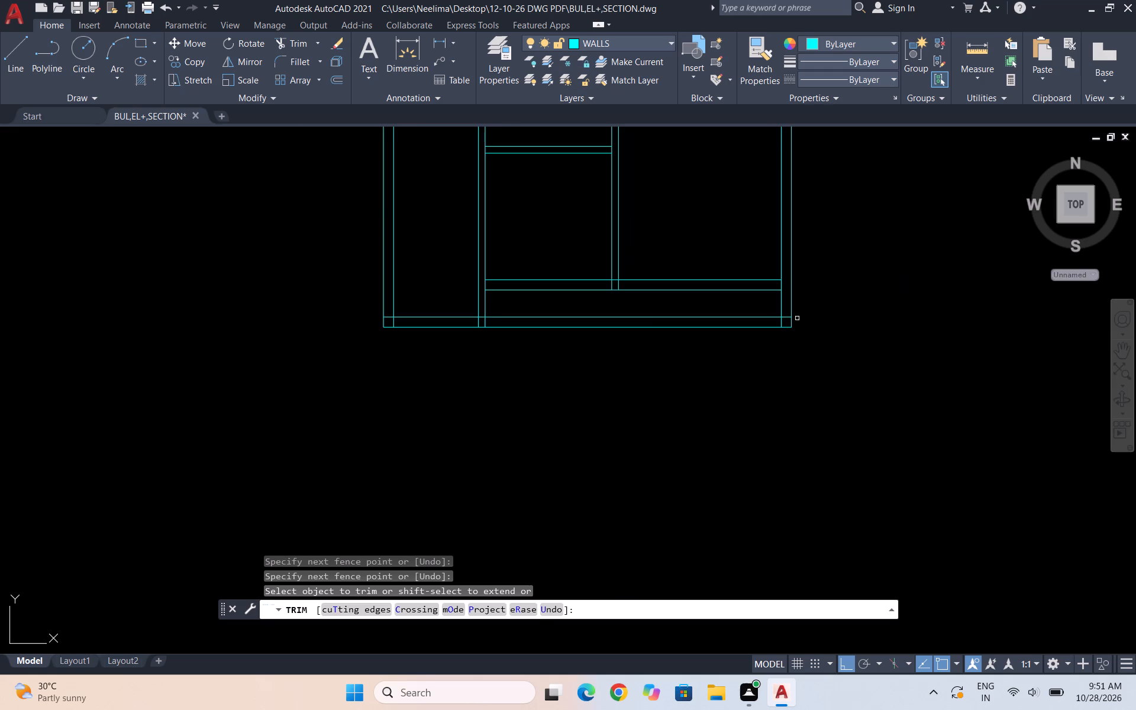
Trim the overrunning inner-face lines at both lower corners of the outer wall.
scroll(796, 318, up, 4)
drag(732, 304, 668, 354)
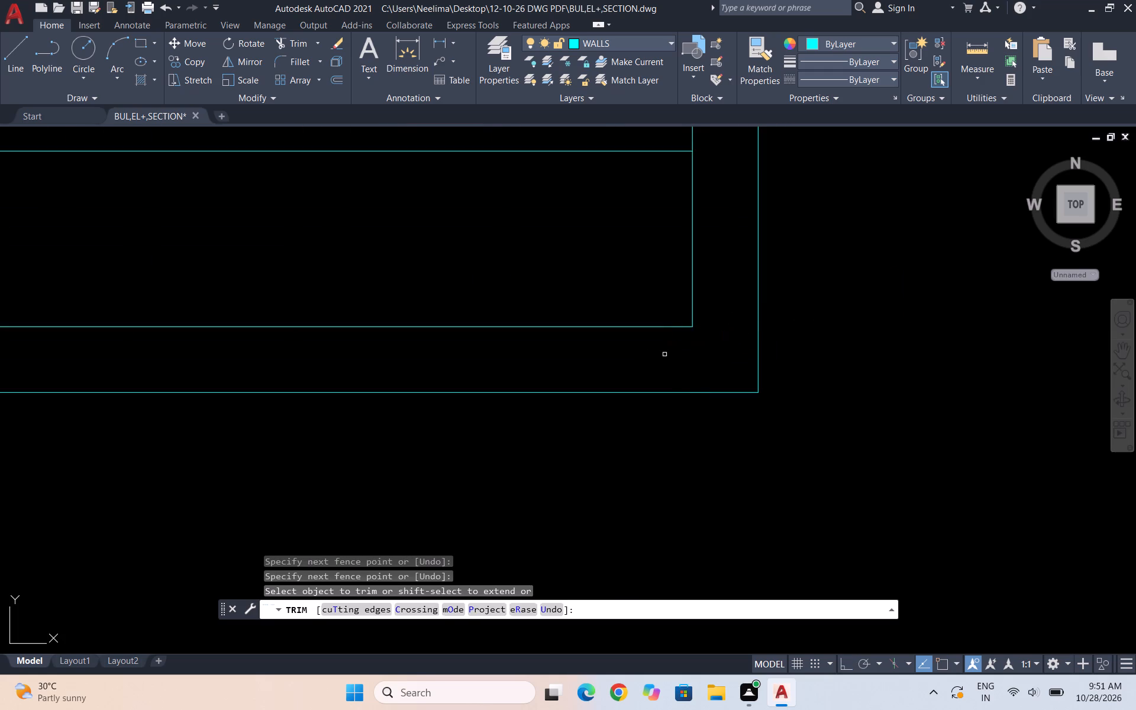
scroll(686, 348, down, 3)
scroll(740, 422, down, 1)
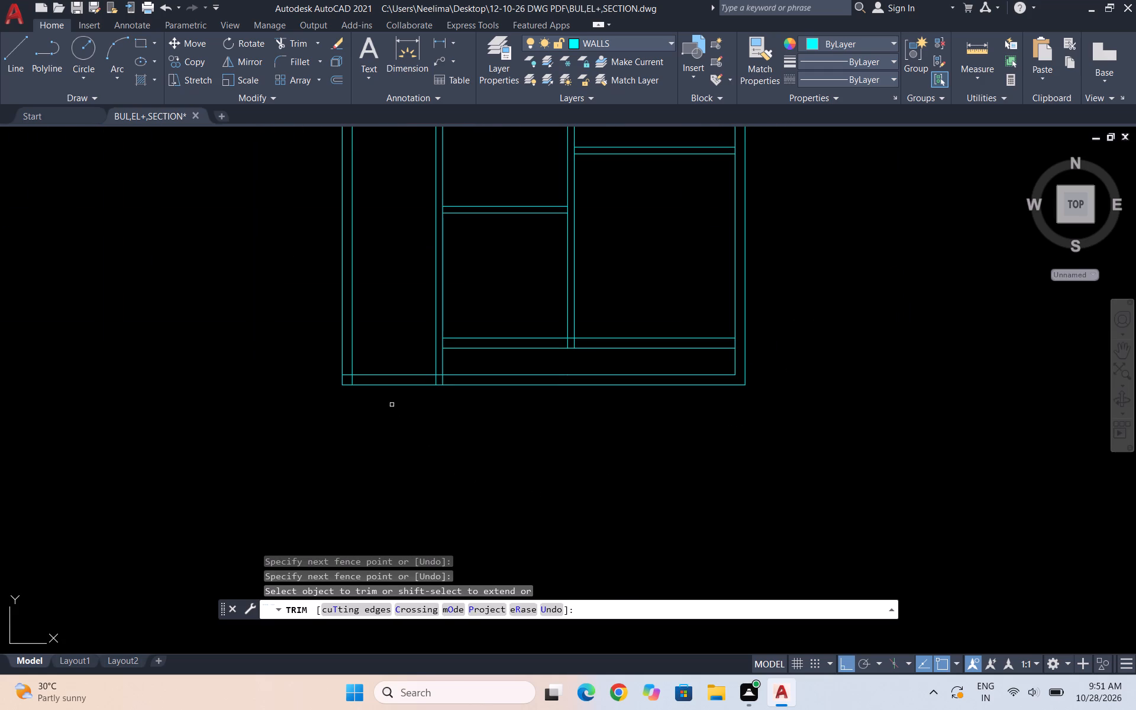
scroll(340, 379, up, 4)
drag(366, 334, 457, 388)
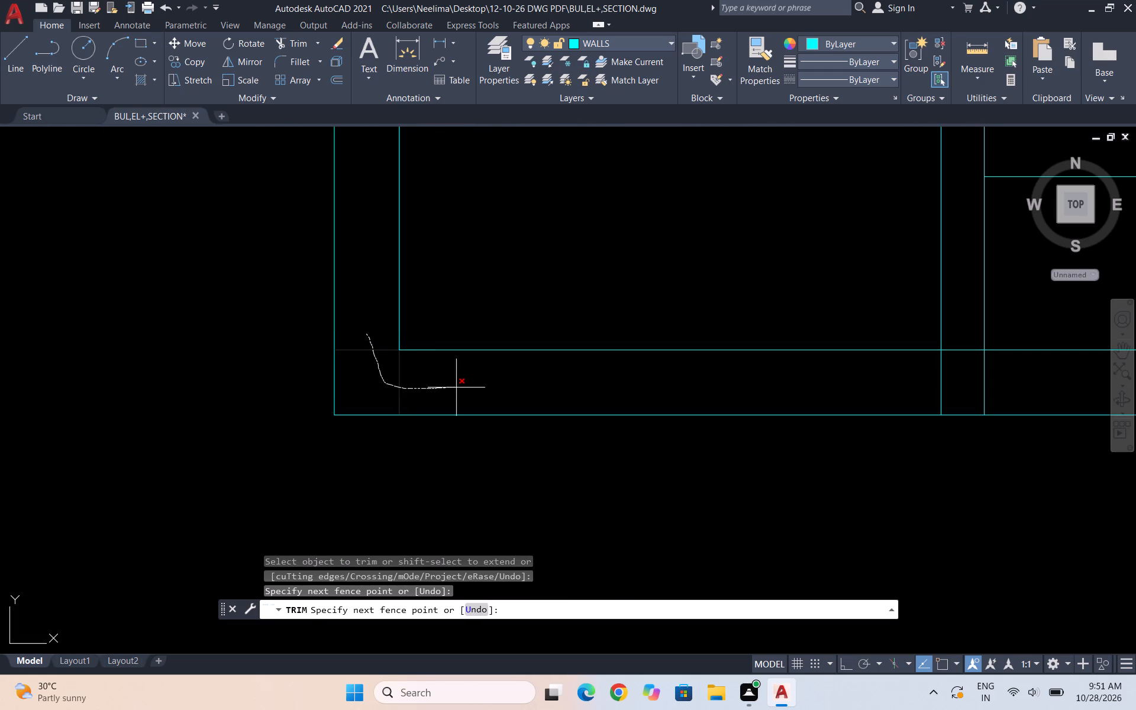
drag(457, 388, 458, 388)
scroll(412, 392, down, 2)
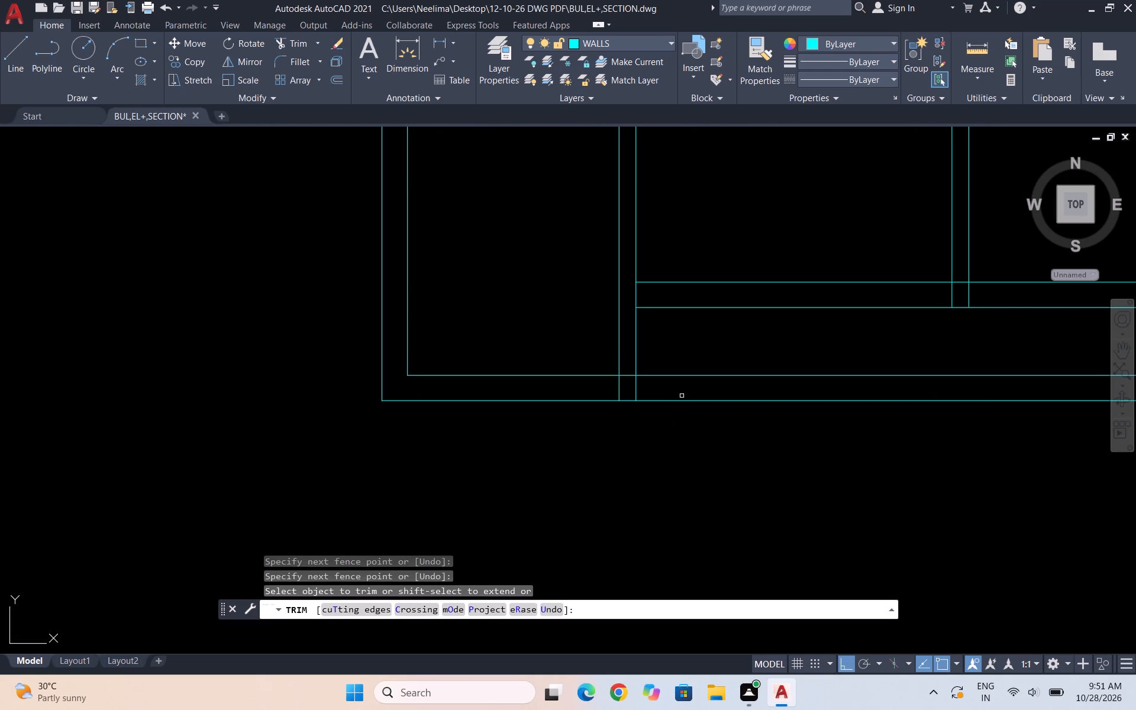
Trim the crossing lines where the wall between the first and second bays meets the bottom outer wall.
scroll(629, 379, up, 4)
drag(628, 323, 541, 445)
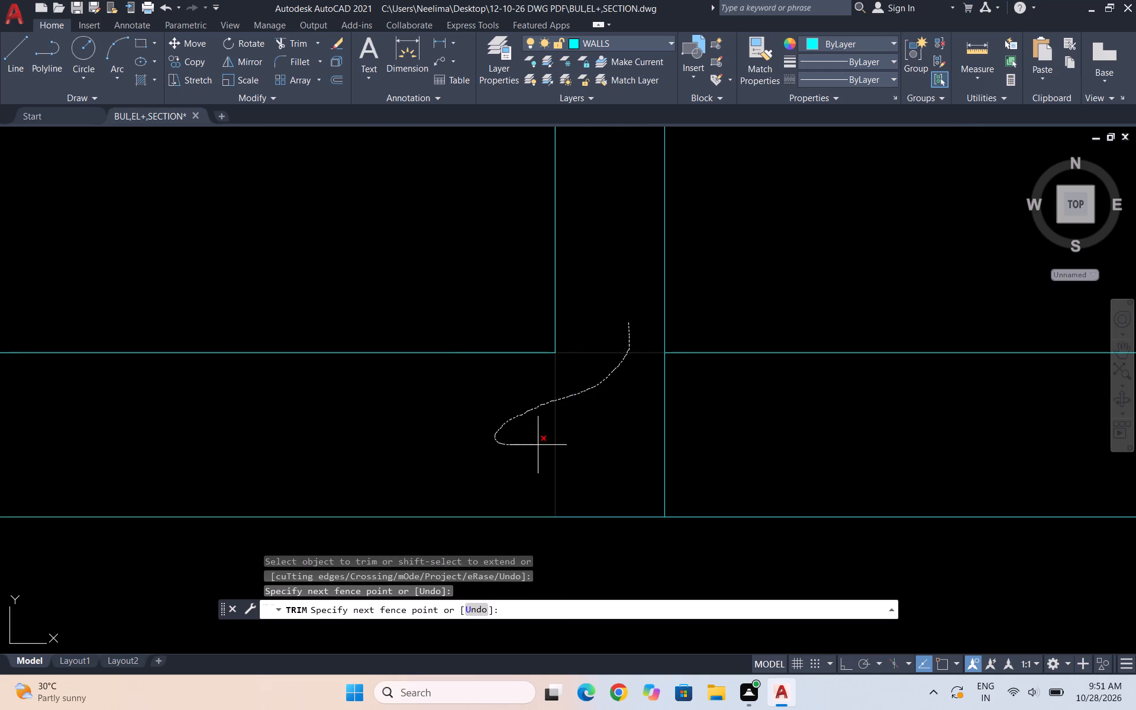
drag(541, 445, 767, 436)
scroll(776, 425, down, 4)
scroll(449, 509, down, 2)
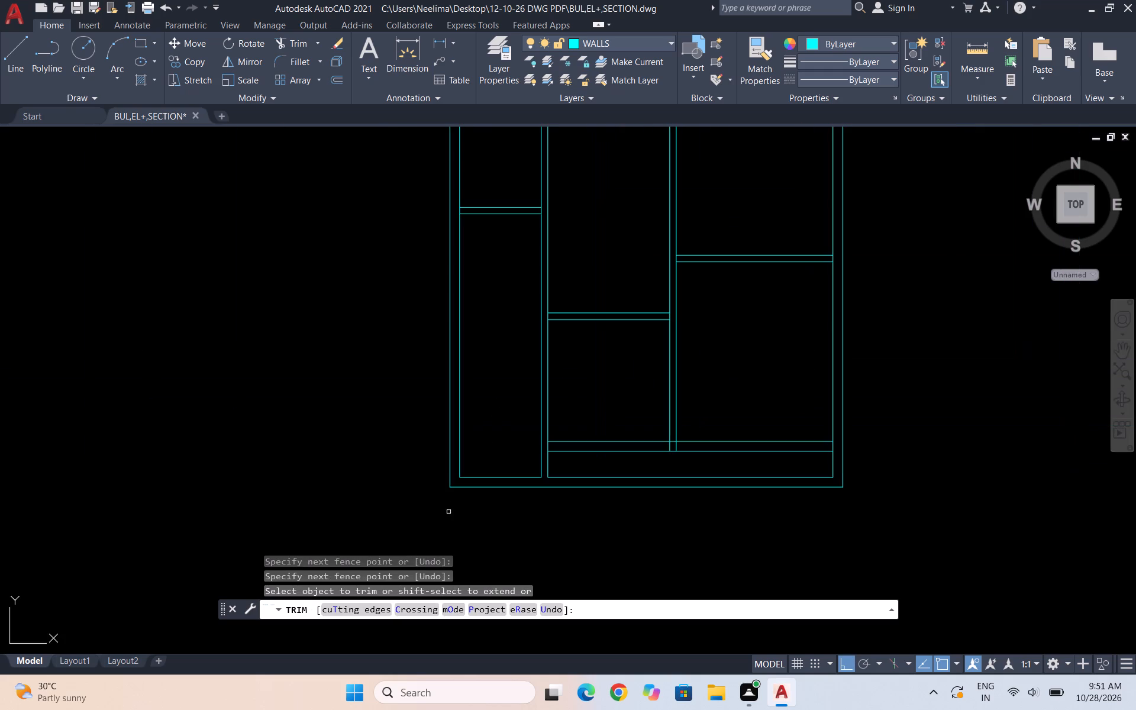
Trim the crossing lines where the wall between the second and third bays meets the lower partition, and finish trimming.
scroll(672, 435, up, 5)
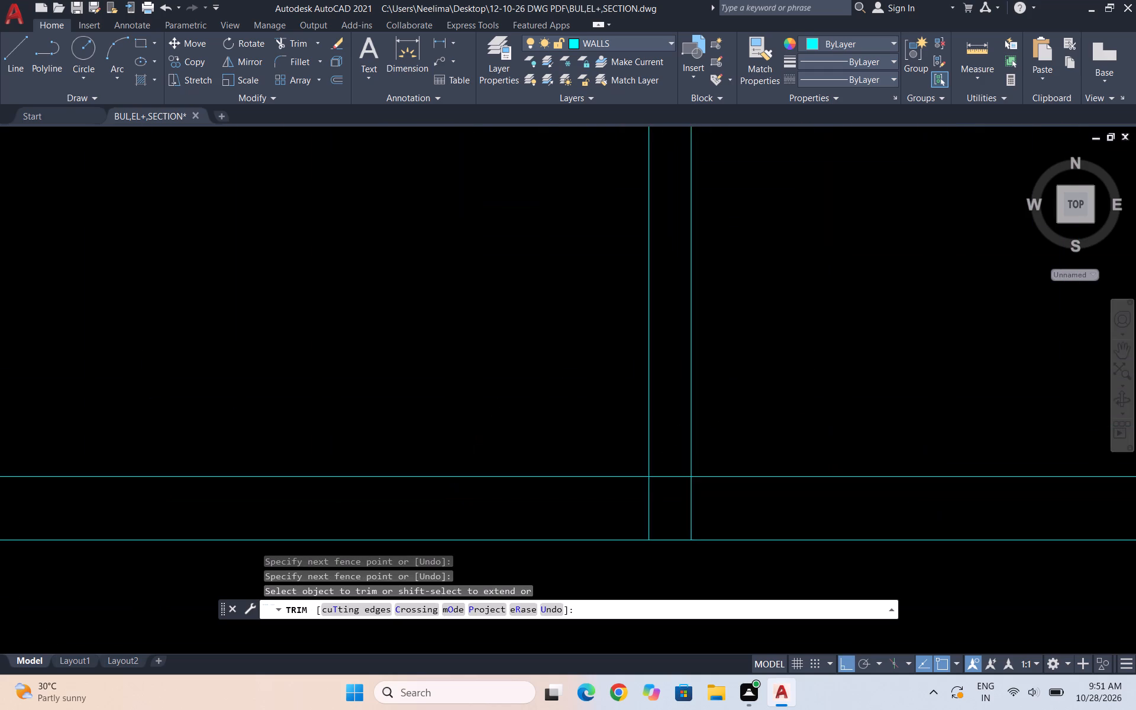
scroll(667, 451, up, 1)
scroll(667, 423, down, 2)
drag(669, 431, 632, 482)
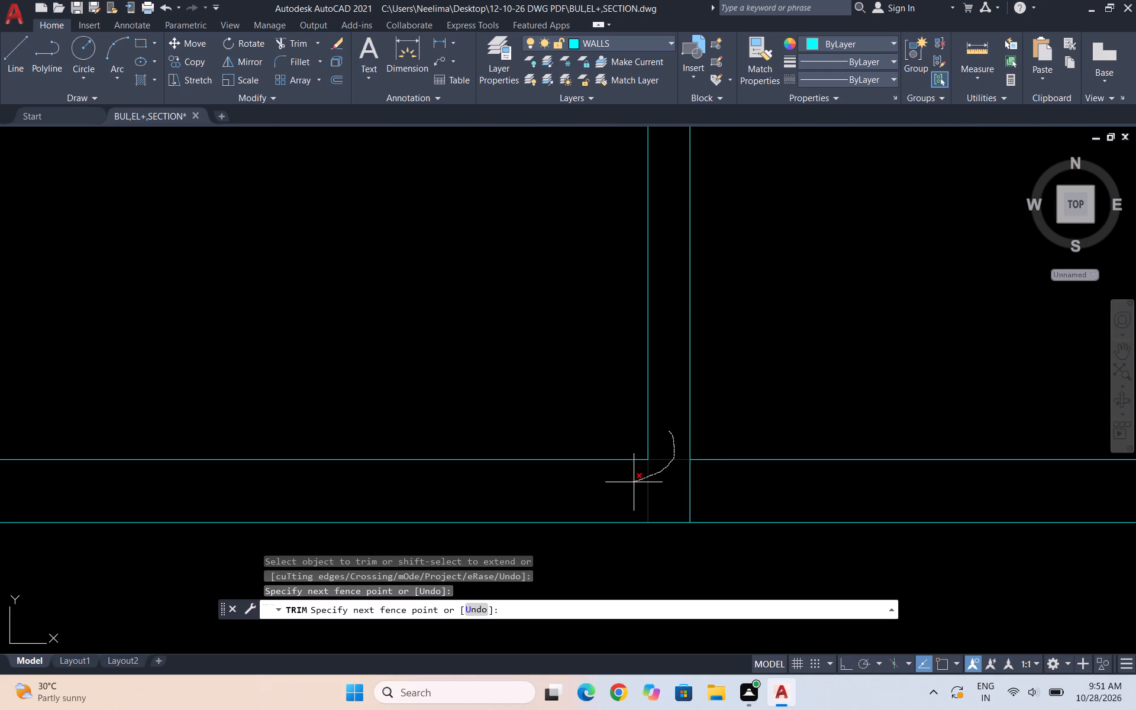
drag(632, 482, 724, 489)
scroll(606, 477, down, 4)
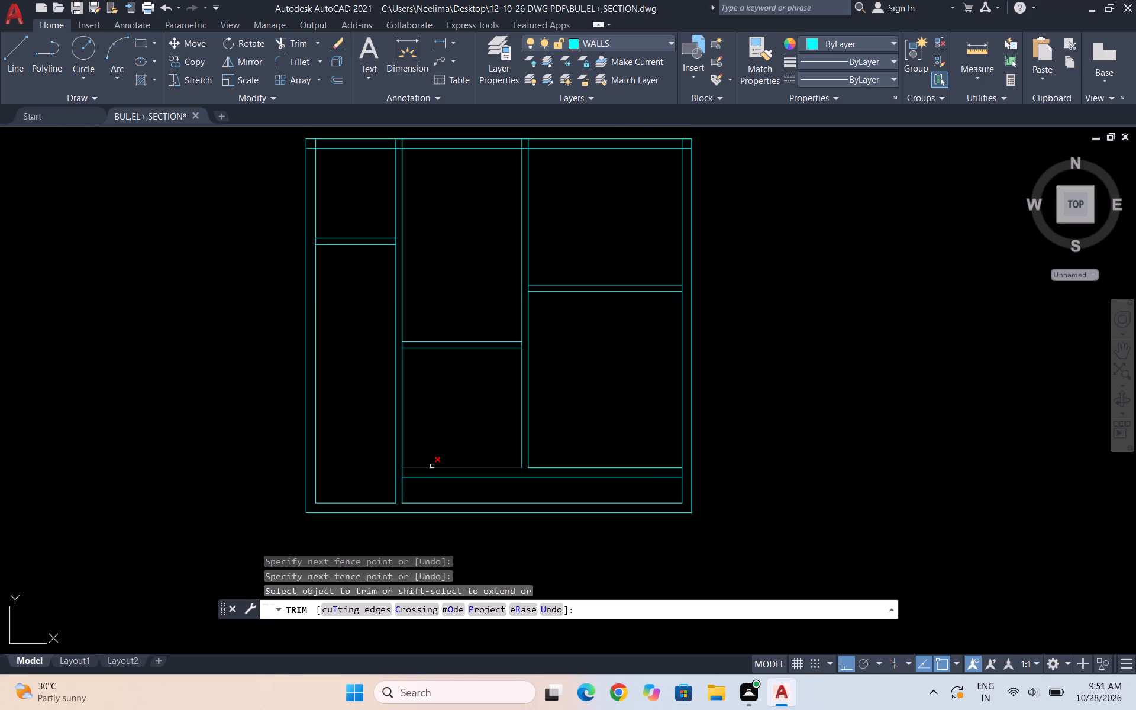
scroll(689, 467, up, 4)
scroll(535, 496, down, 6)
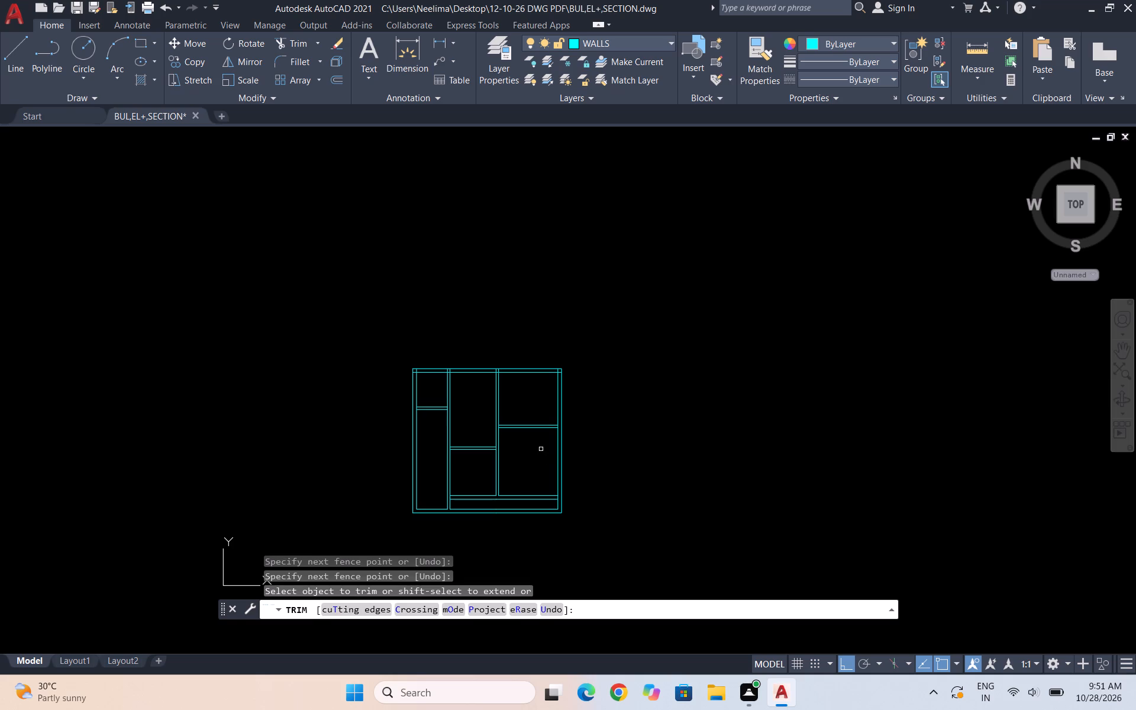
scroll(432, 446, up, 4)
key(Escape)
key(Escape)
key(Escape)
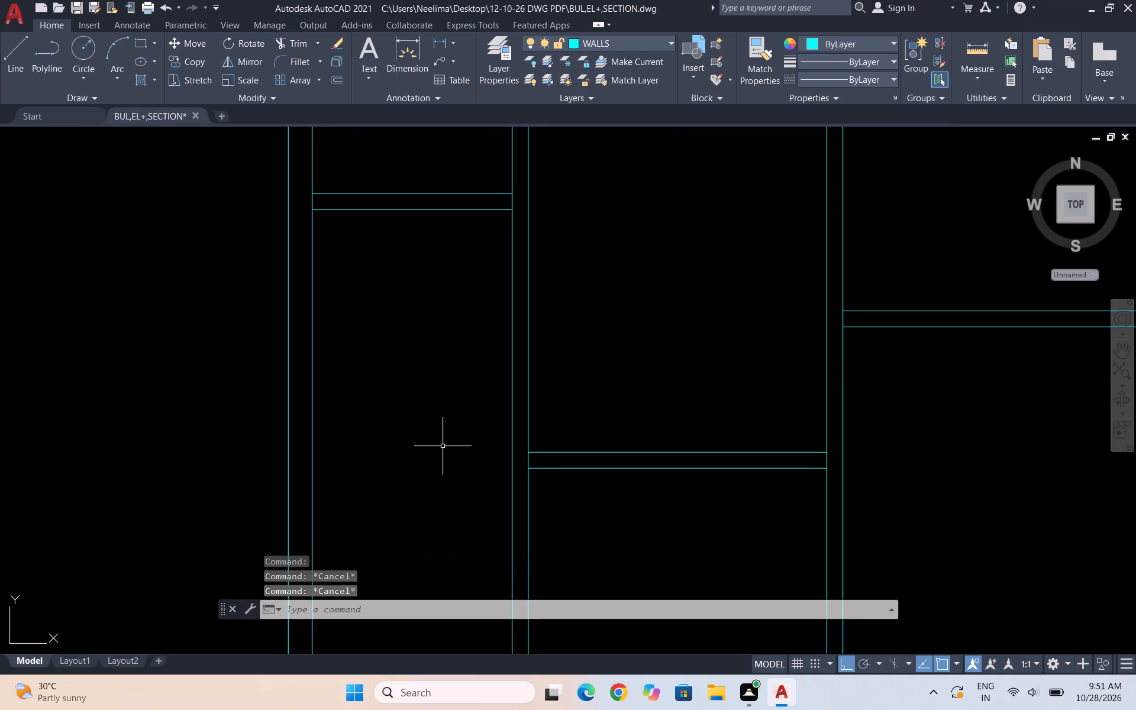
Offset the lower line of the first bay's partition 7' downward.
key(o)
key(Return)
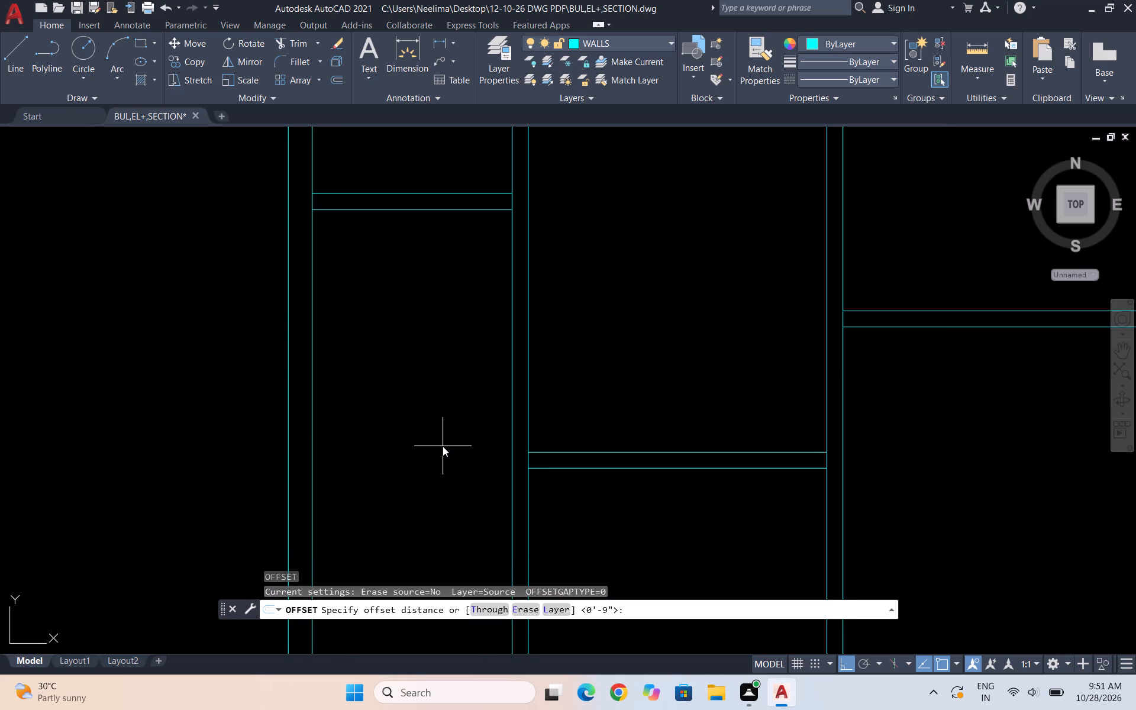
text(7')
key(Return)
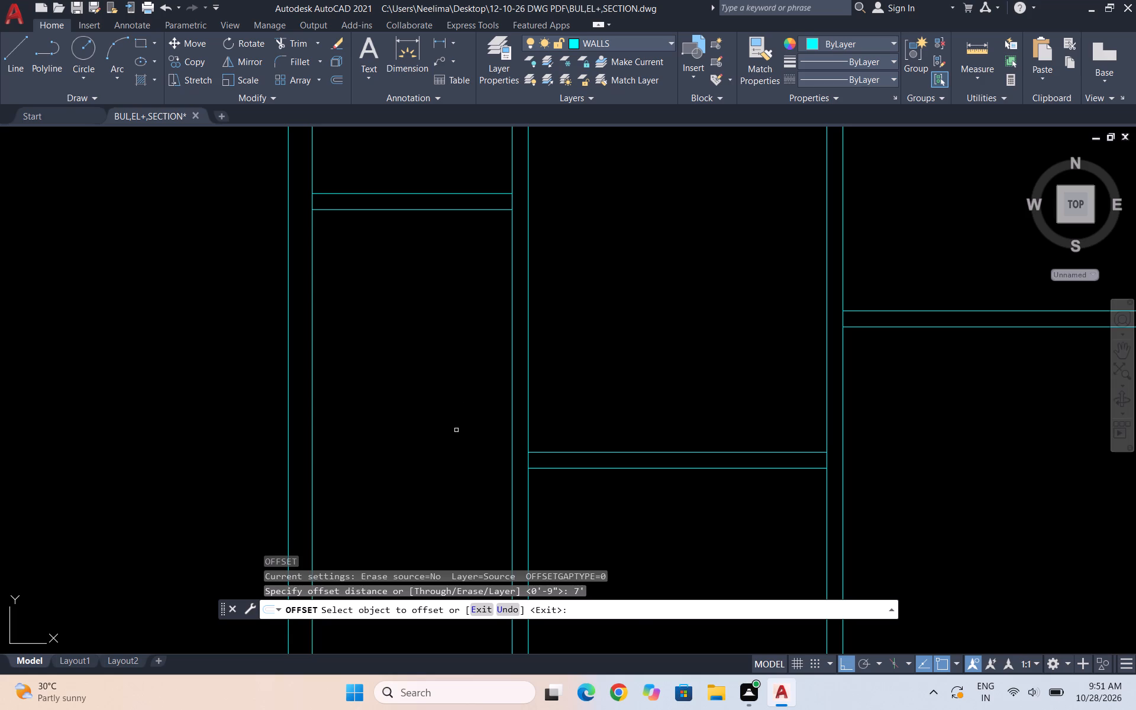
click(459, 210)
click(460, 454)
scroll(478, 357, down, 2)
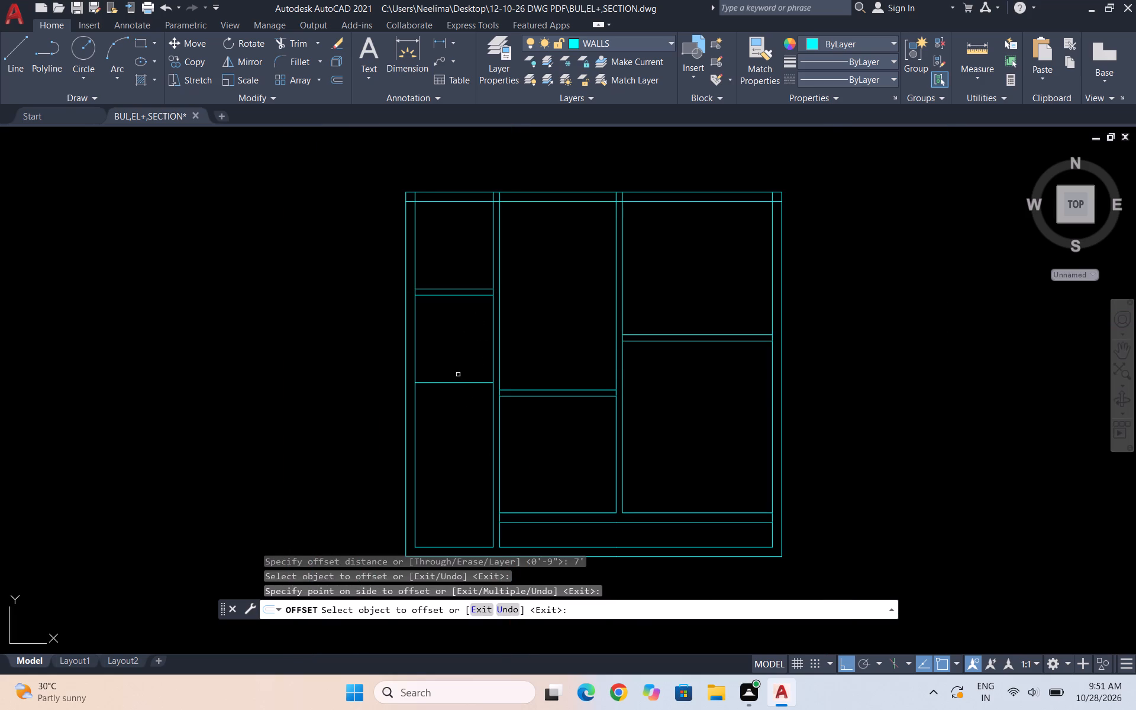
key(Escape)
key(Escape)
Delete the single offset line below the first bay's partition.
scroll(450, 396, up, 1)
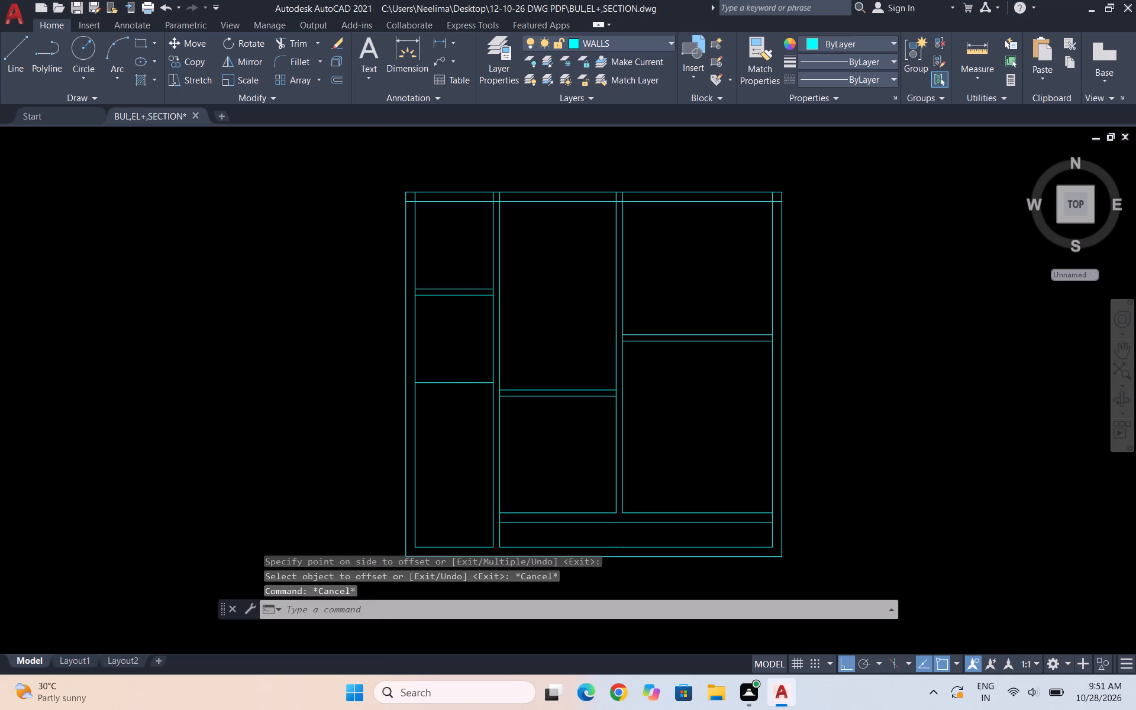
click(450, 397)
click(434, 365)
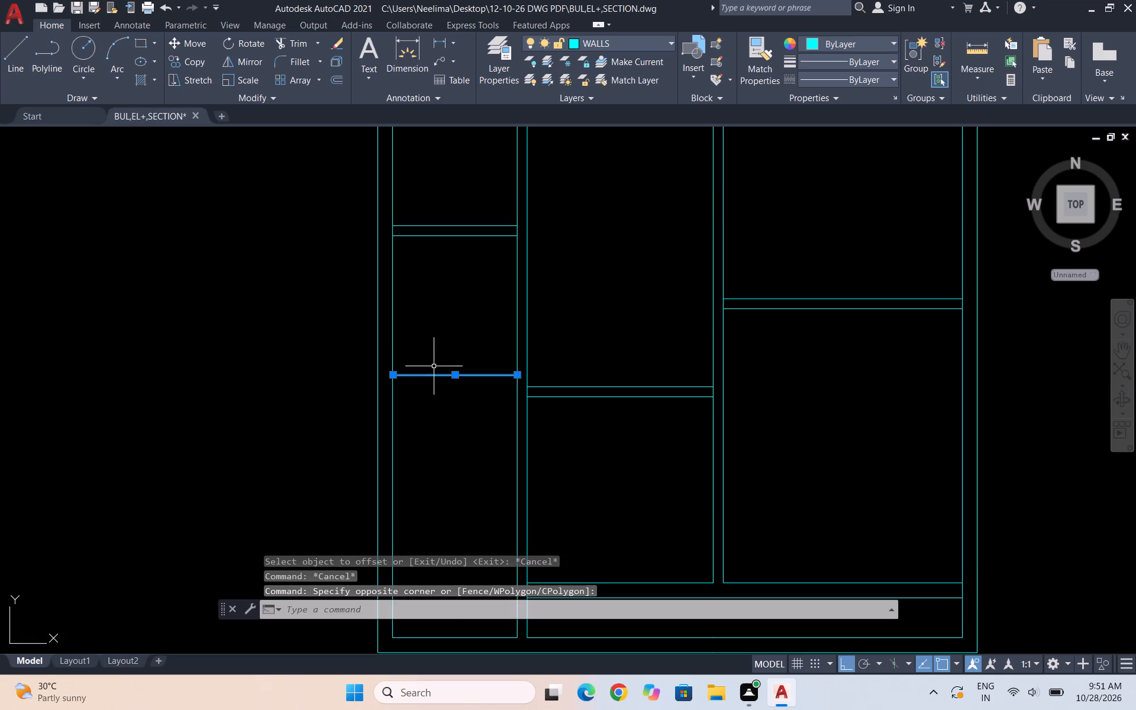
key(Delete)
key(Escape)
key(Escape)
Draw two guide lines from the third bay's upper partition across the second bay to the first bay's wall.
key(l)
key(Return)
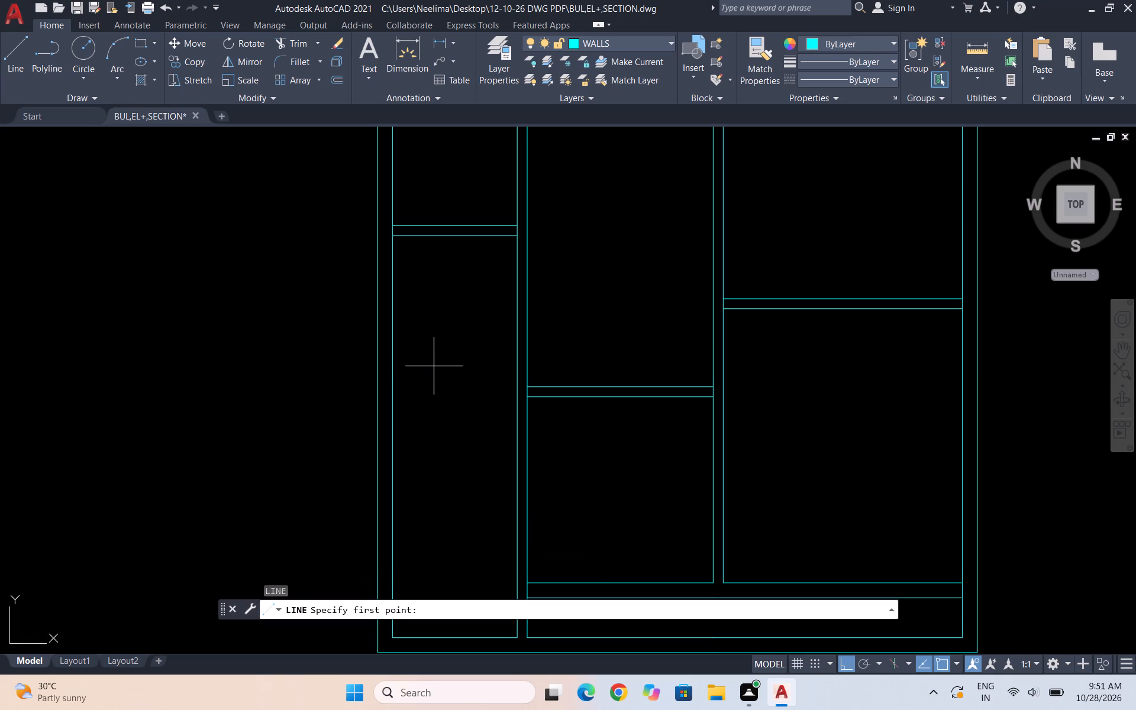
click(727, 296)
click(520, 295)
key(Escape)
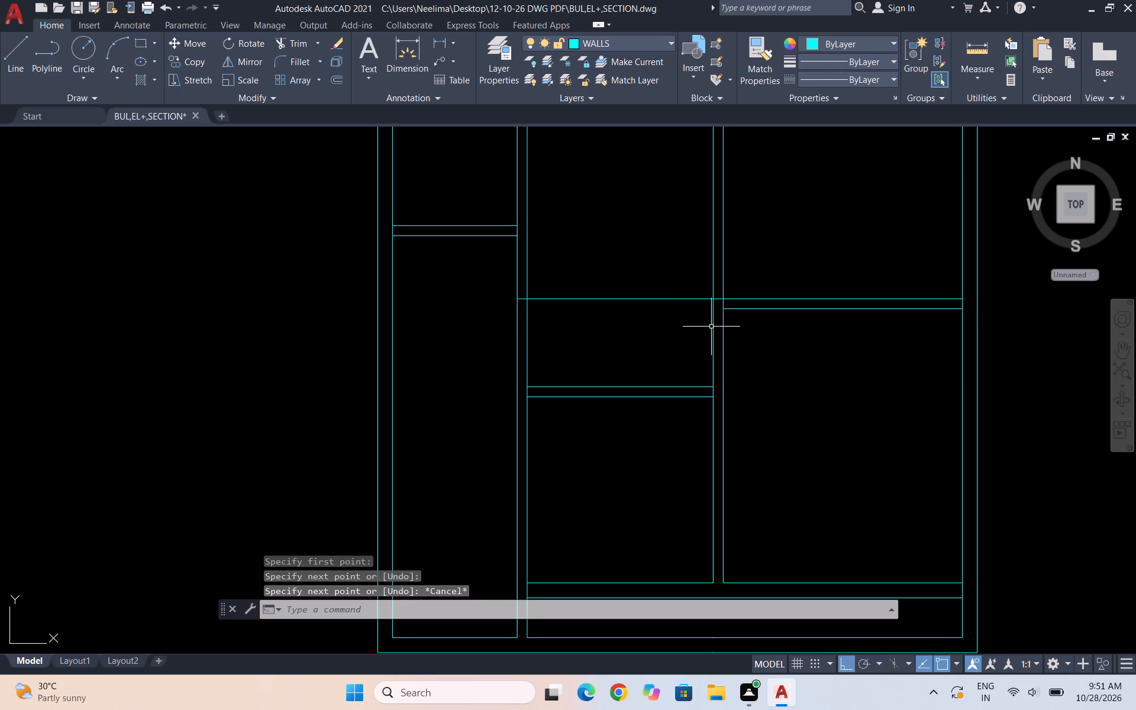
key(space)
click(724, 308)
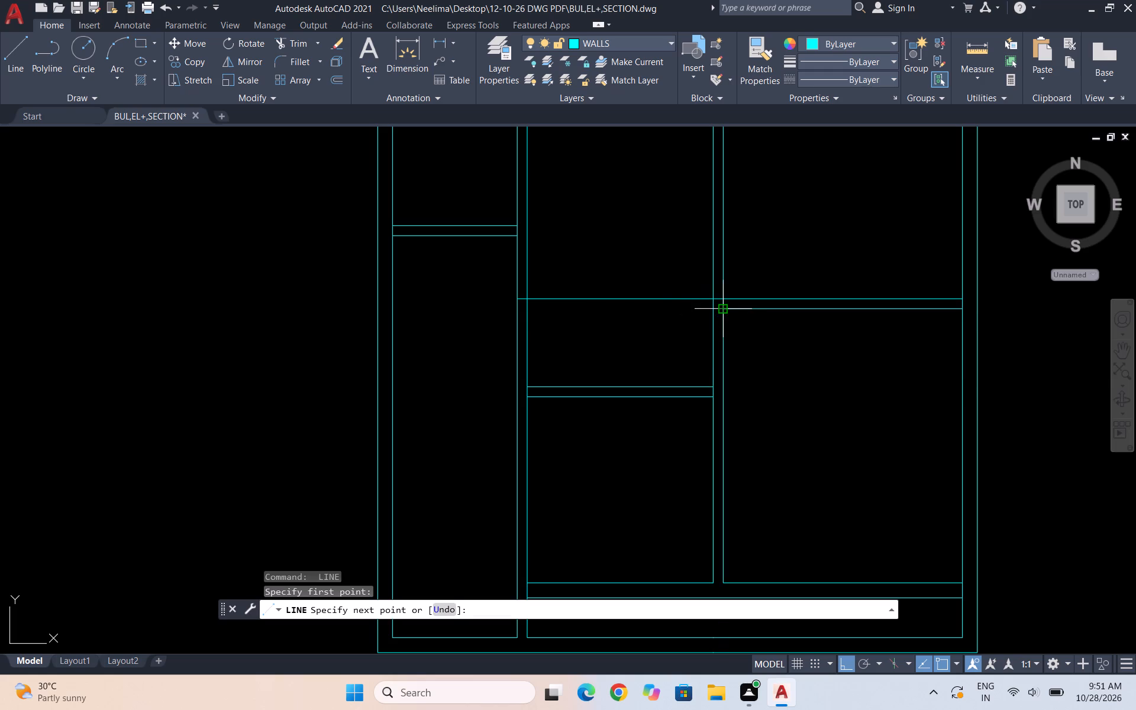
click(519, 306)
key(Escape)
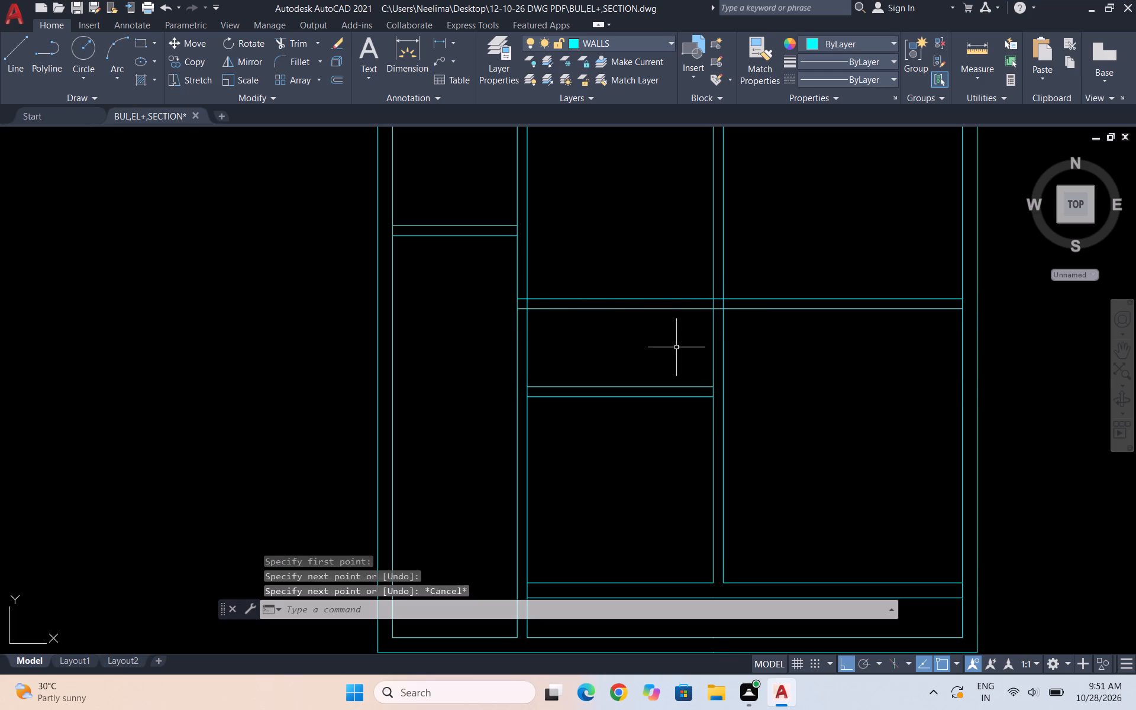
Draw two partition lines across the first bay from the guide line ends to the outer wall's inner face.
key(l)
key(Return)
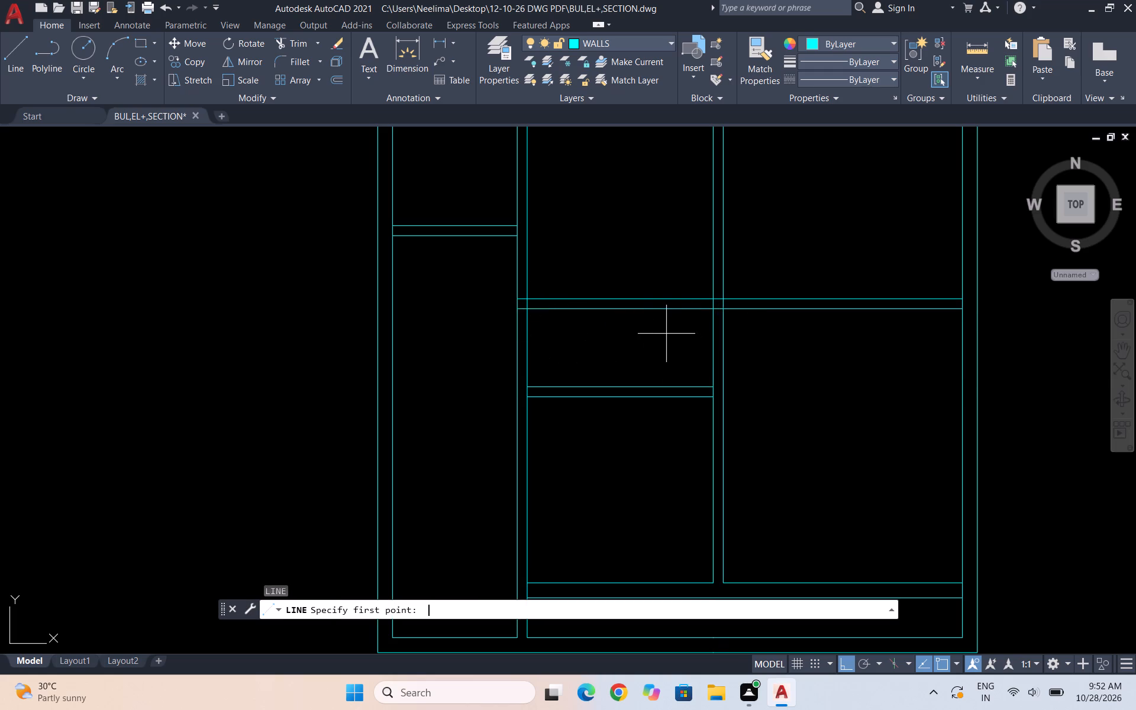
scroll(512, 289, up, 2)
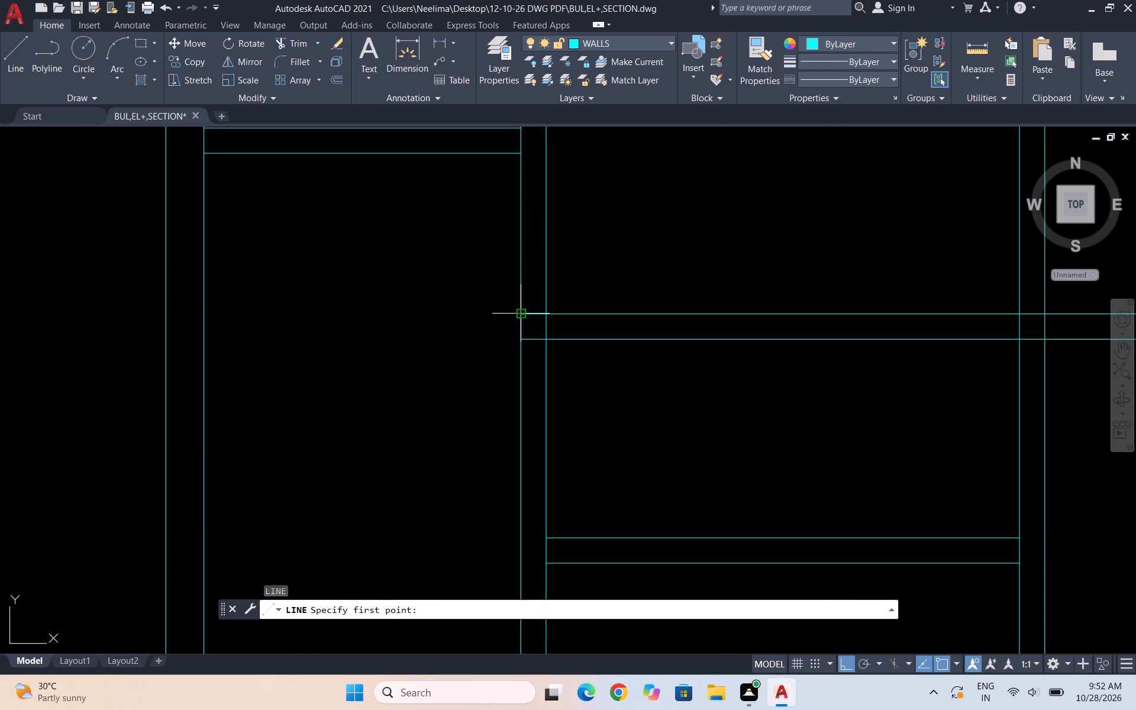
click(521, 311)
click(204, 315)
key(Escape)
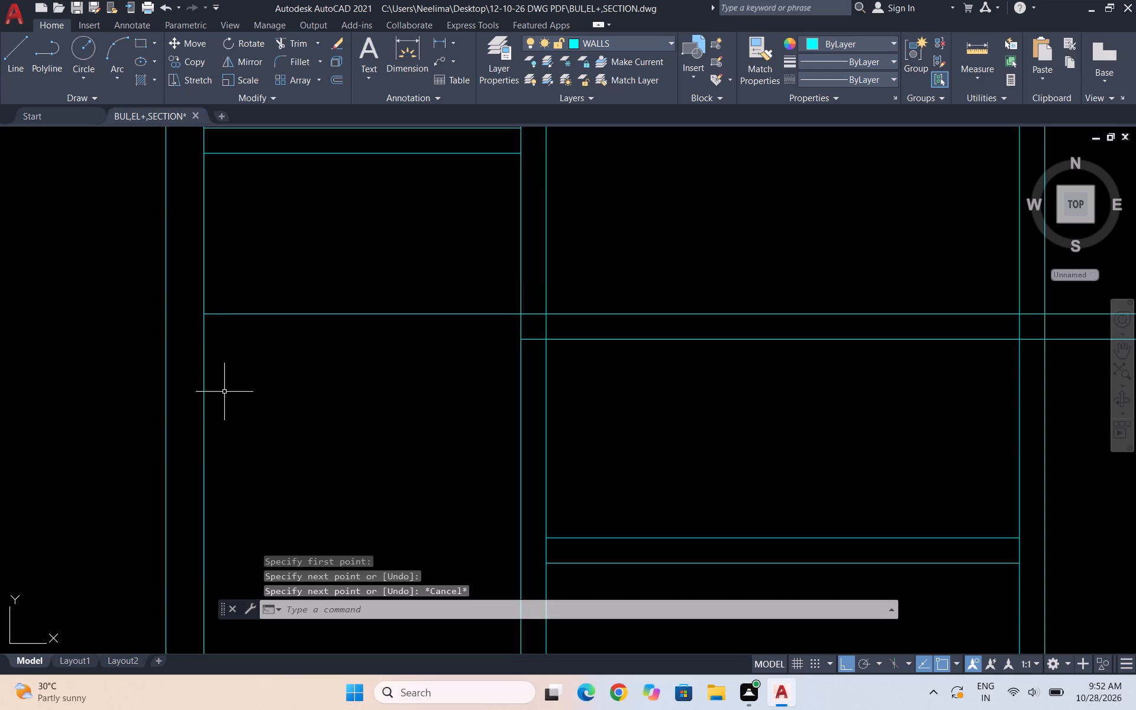
key(space)
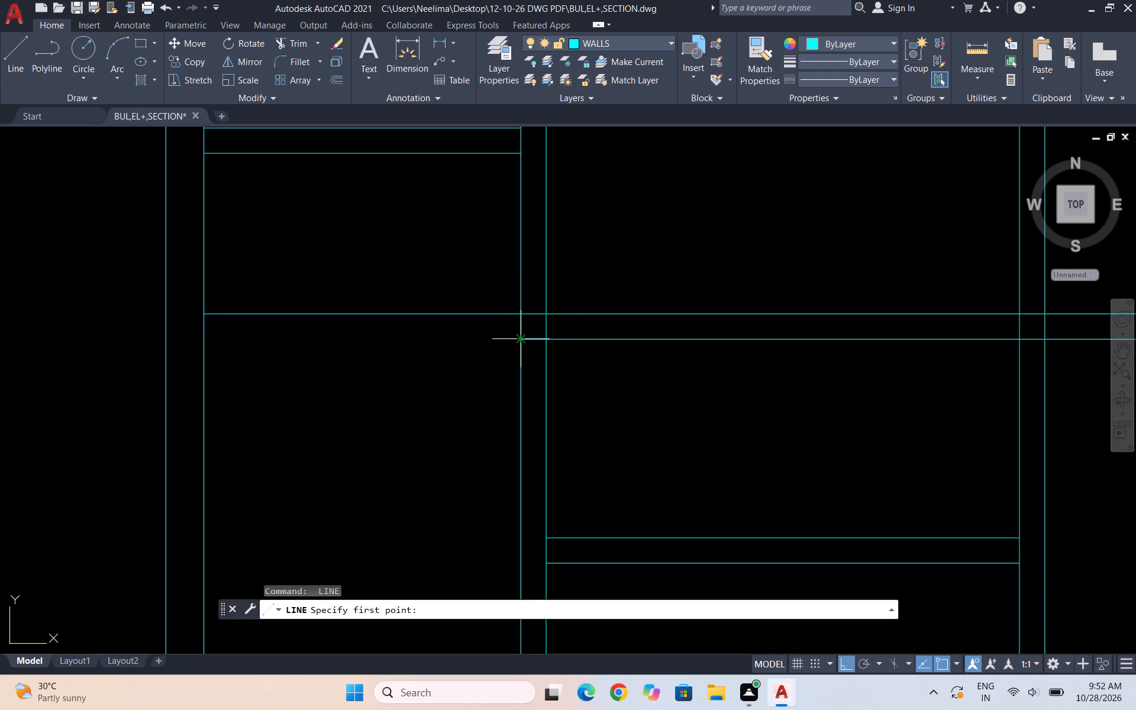
click(511, 324)
key(Escape)
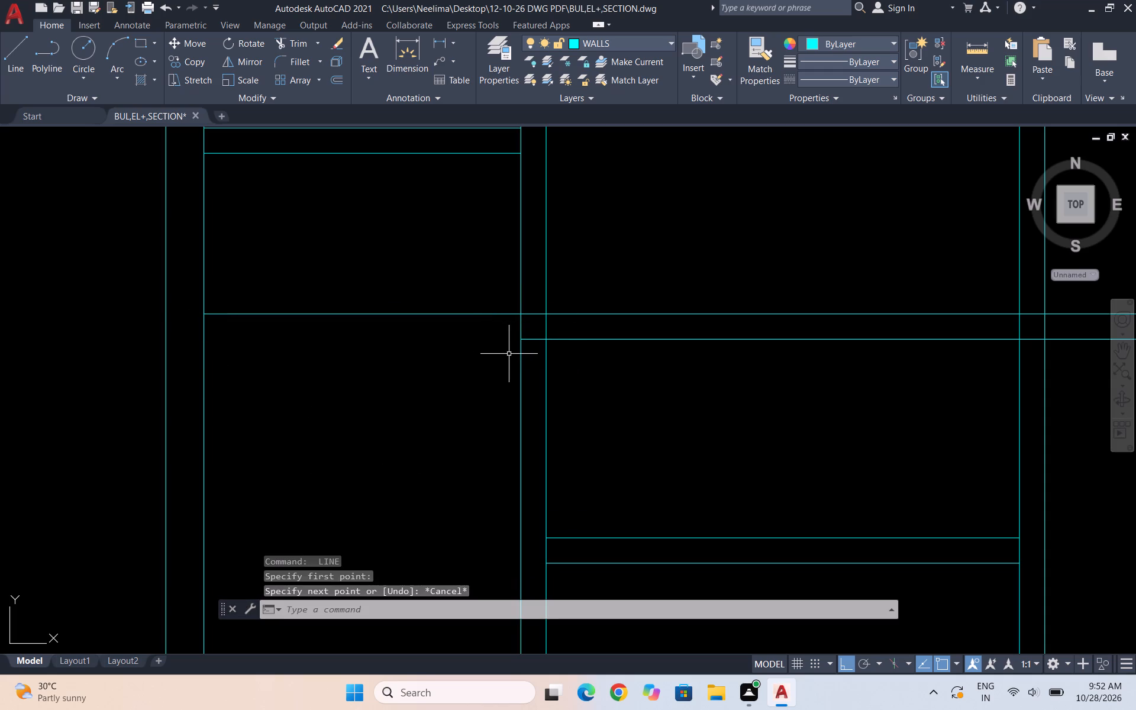
key(space)
click(524, 338)
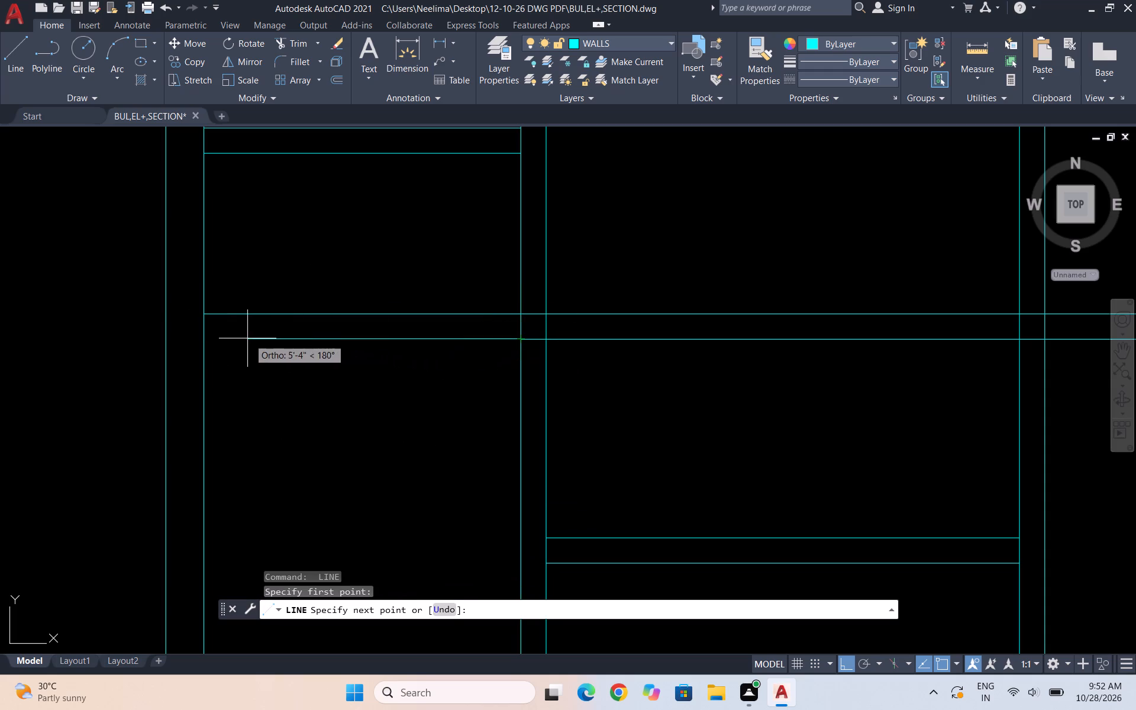
click(205, 337)
key(Escape)
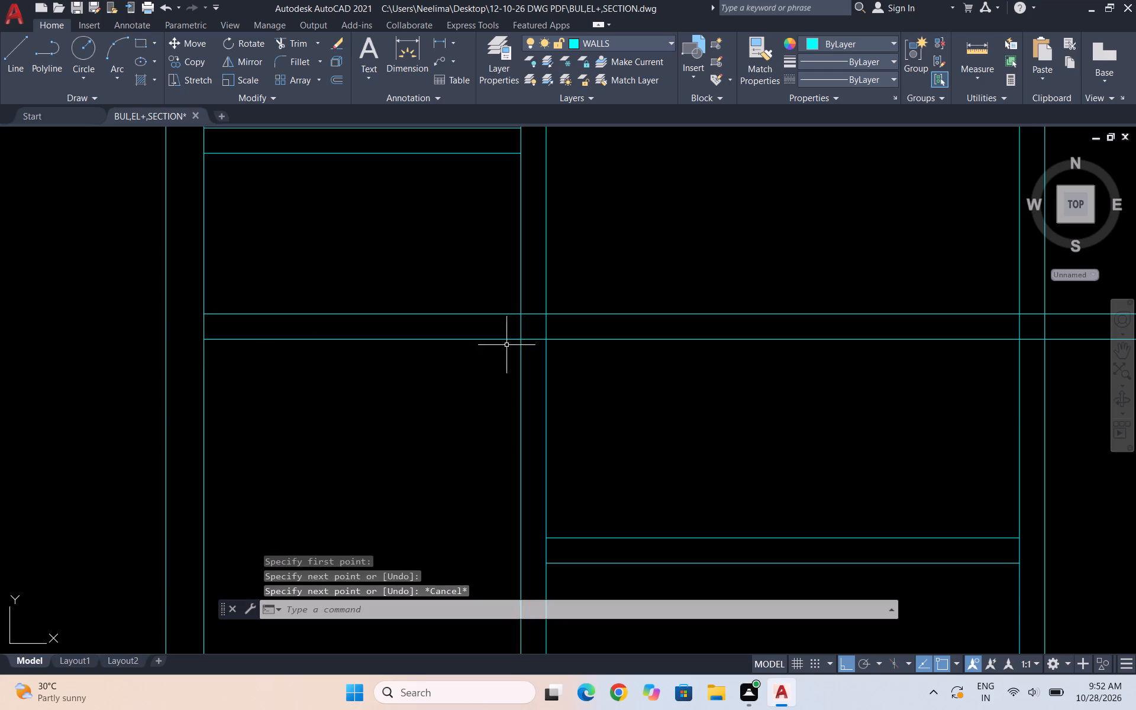
Delete the two guide lines crossing the second bay.
scroll(701, 300, down, 3)
click(750, 319)
click(732, 273)
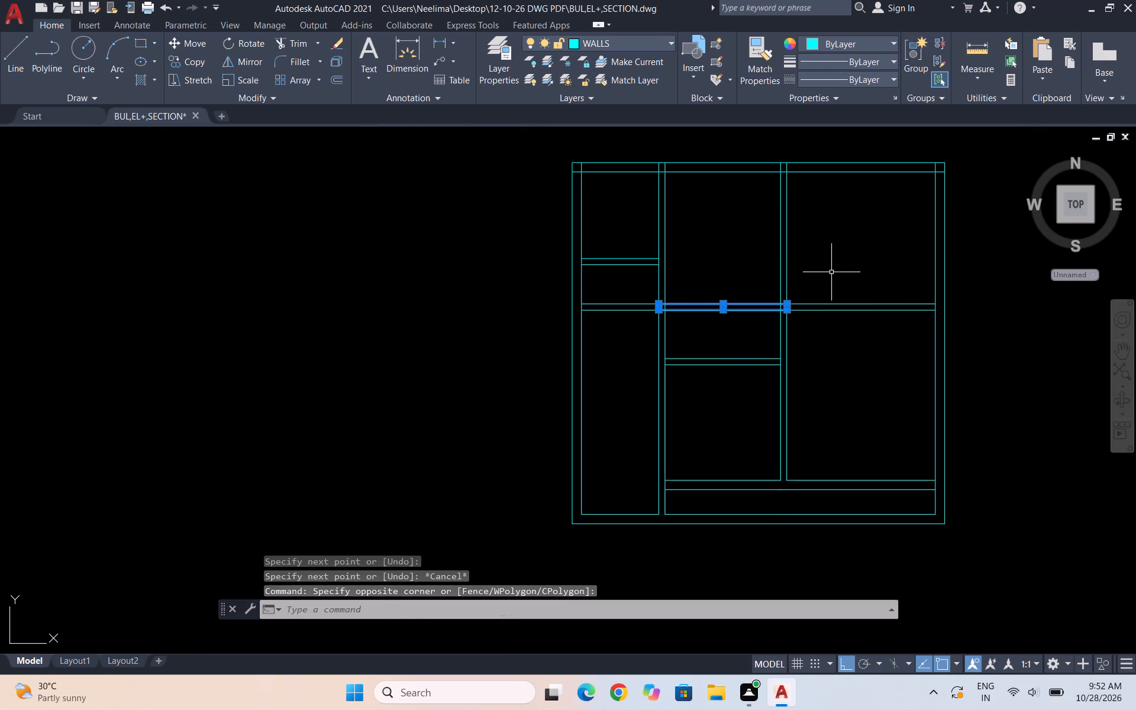
scroll(830, 259, up, 2)
key(Delete)
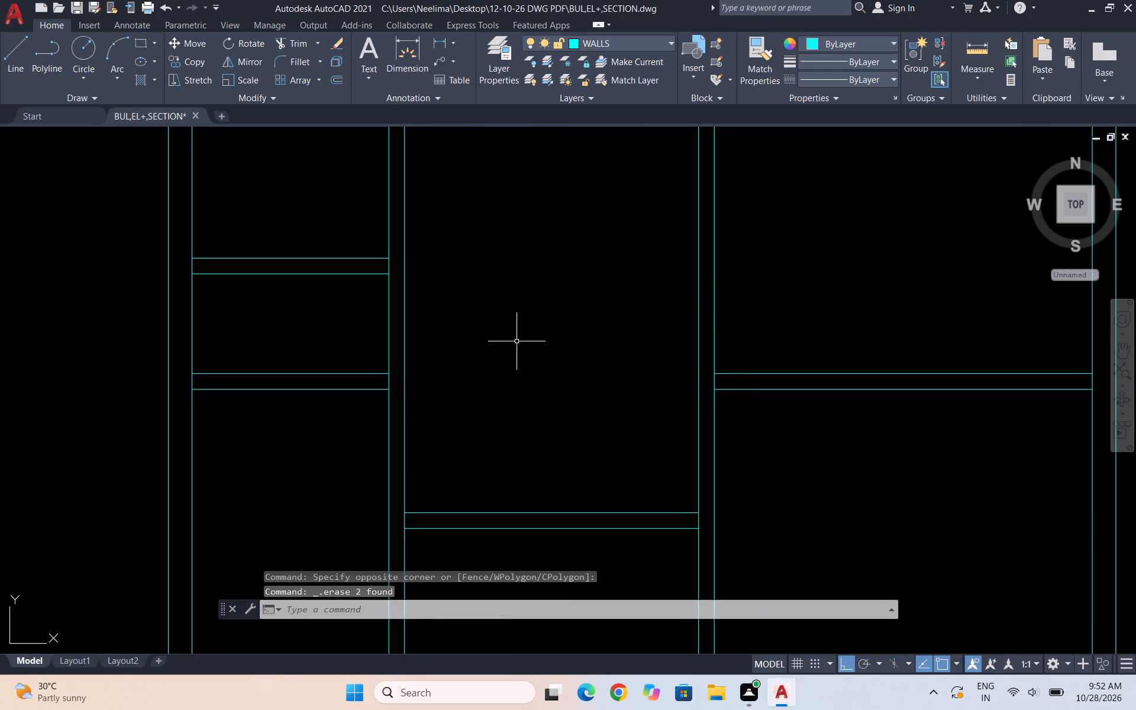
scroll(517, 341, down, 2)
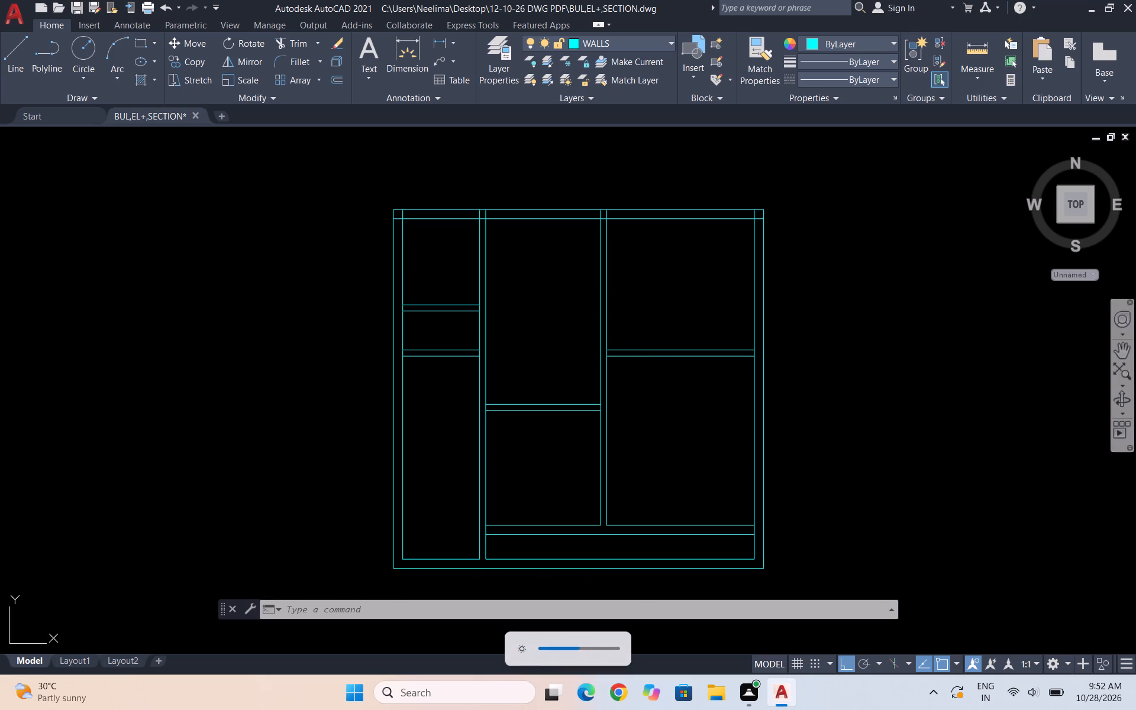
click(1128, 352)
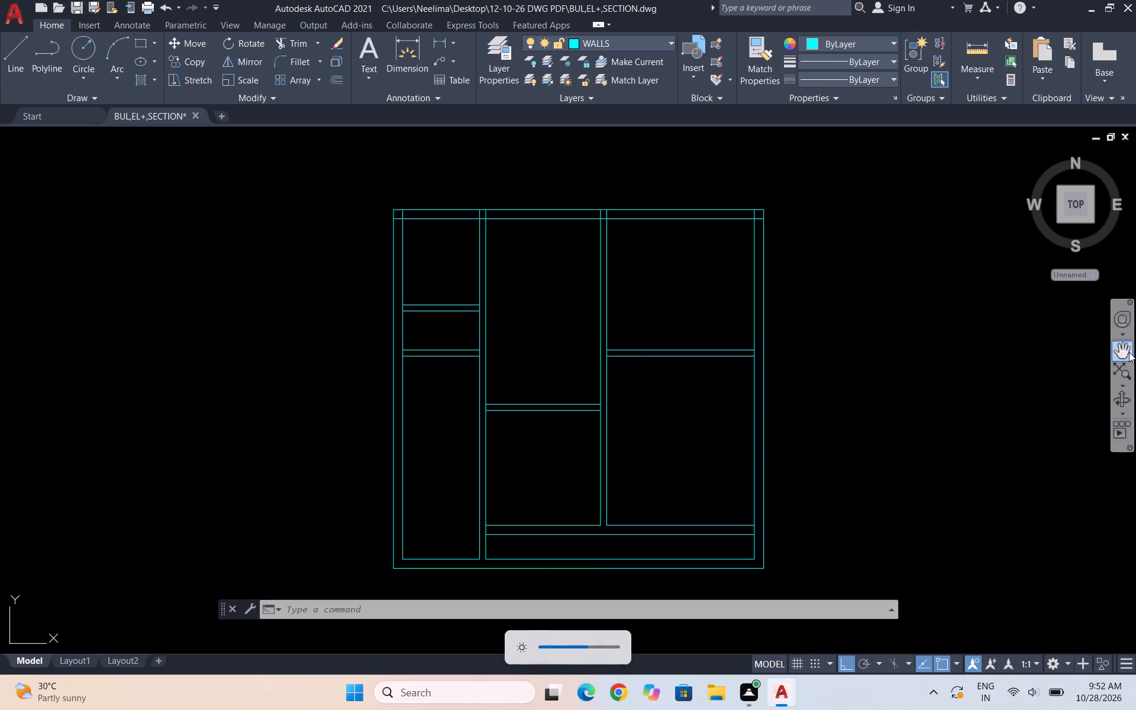
Trim the overlapping wall lines at the plan's upper-left corner and where the first bay's wall meets the top outer wall.
drag(724, 464, 693, 411)
drag(697, 425, 682, 452)
key(Escape)
key(Escape)
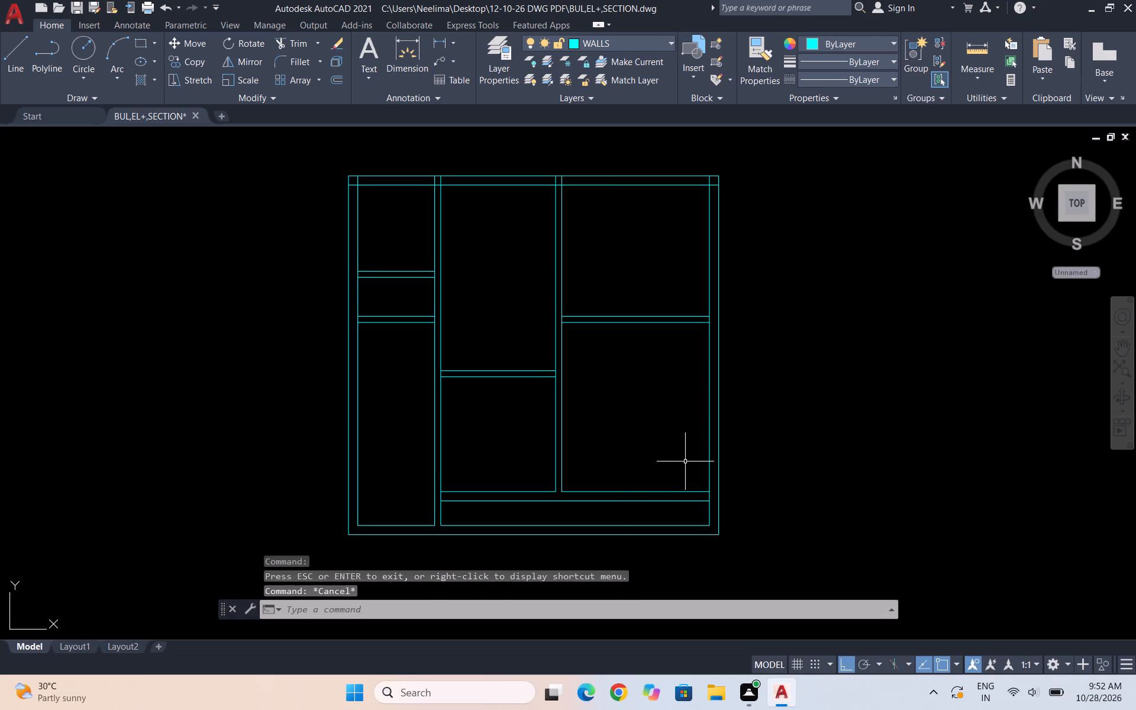
text(TR)
key(Return)
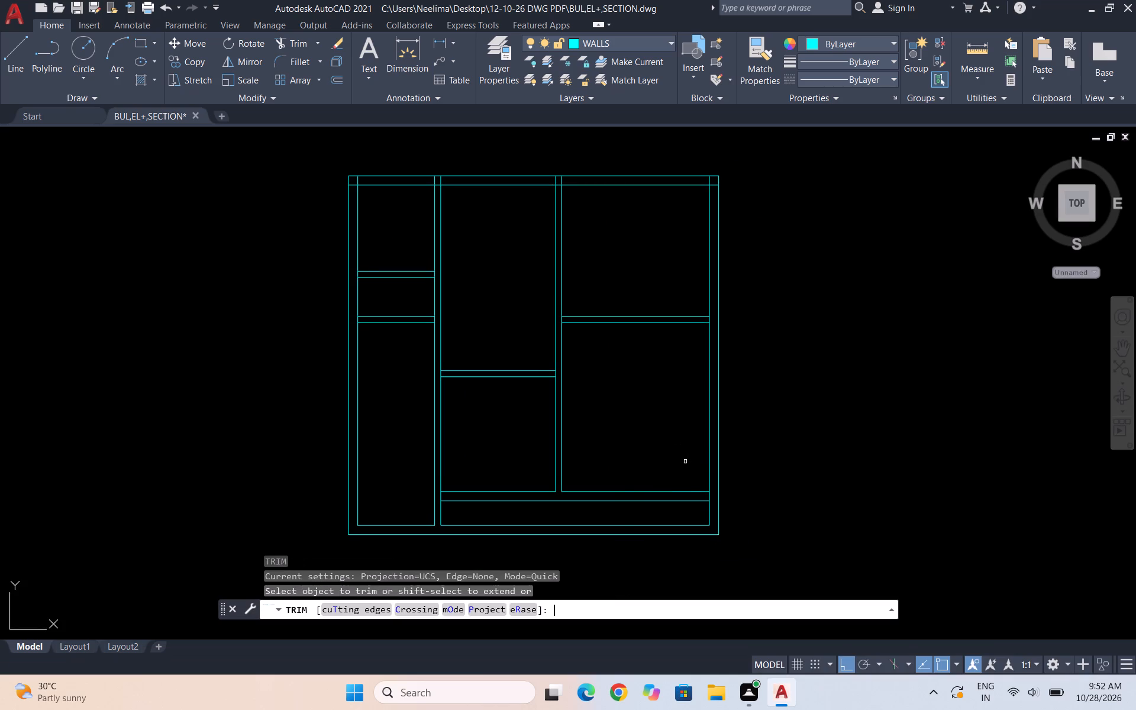
scroll(362, 173, up, 3)
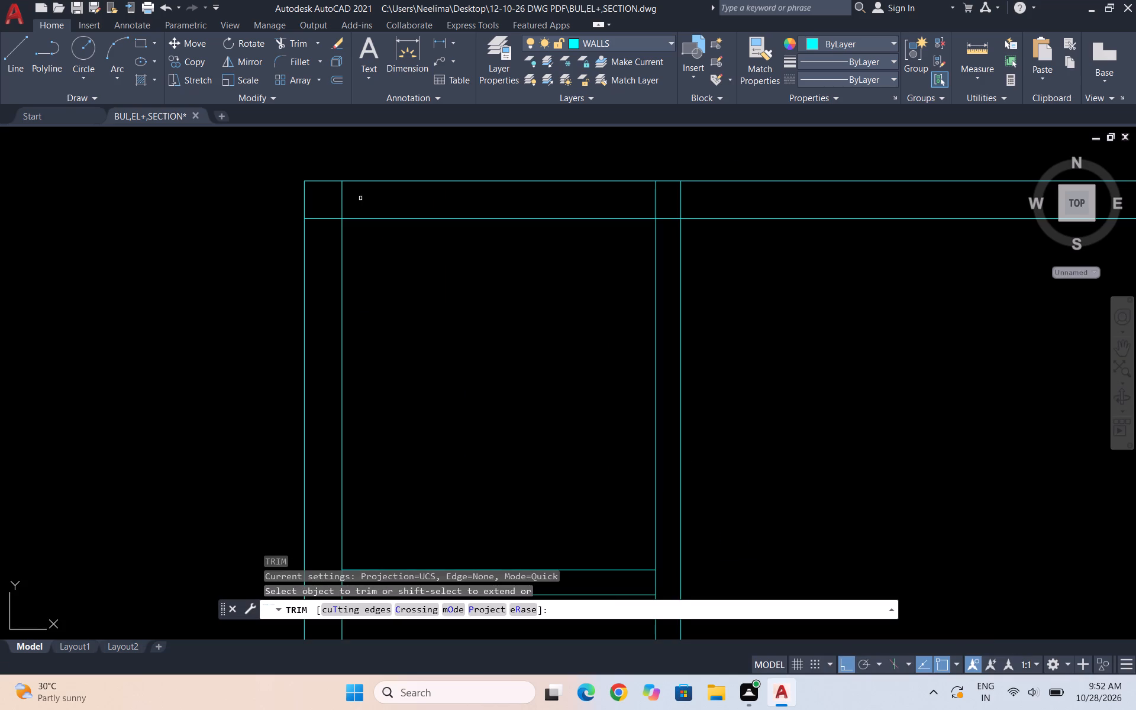
click(361, 198)
click(321, 237)
scroll(701, 209, up, 2)
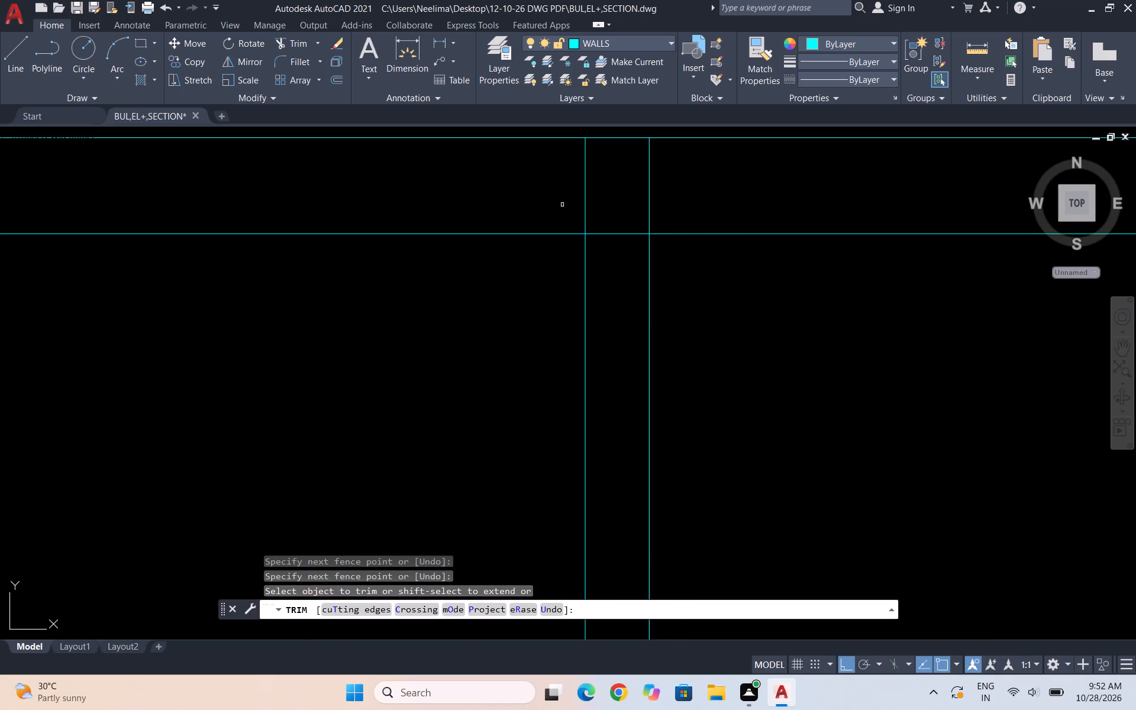
drag(530, 191, 688, 210)
drag(611, 218, 611, 272)
Trim the top outer wall's junction with the wall between the second and third bays, and the upper-right corner overlaps.
scroll(641, 183, down, 4)
scroll(808, 181, up, 2)
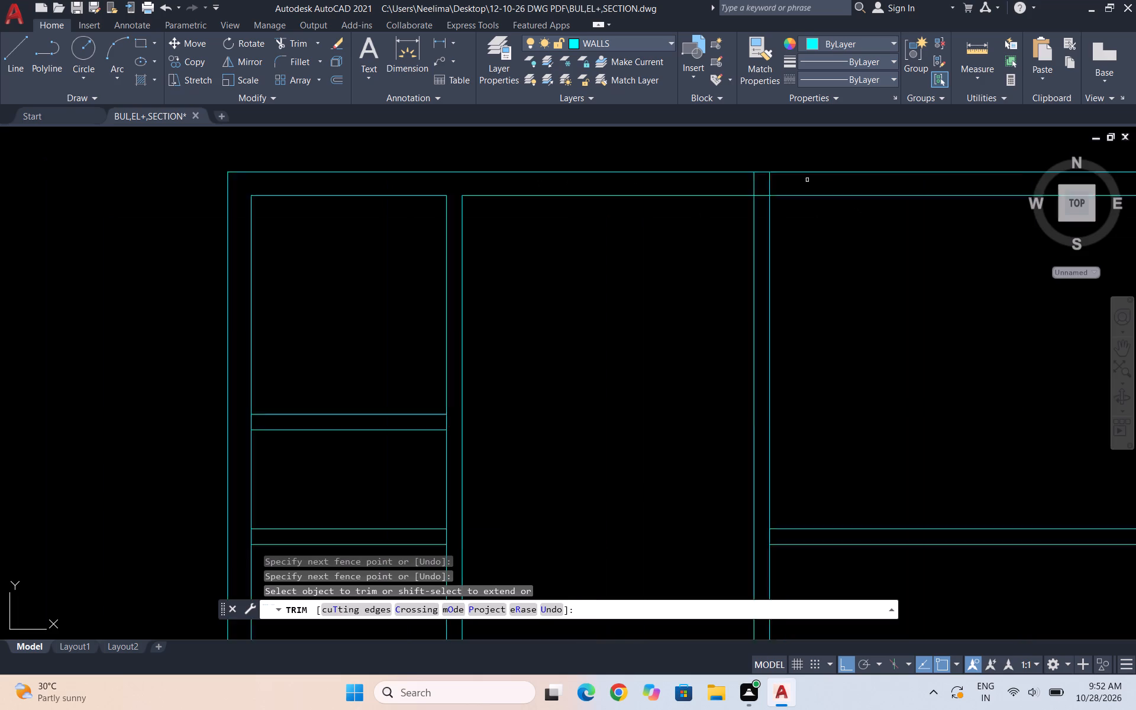
scroll(806, 180, up, 1)
drag(658, 186, 771, 196)
drag(689, 211, 692, 248)
scroll(672, 192, down, 3)
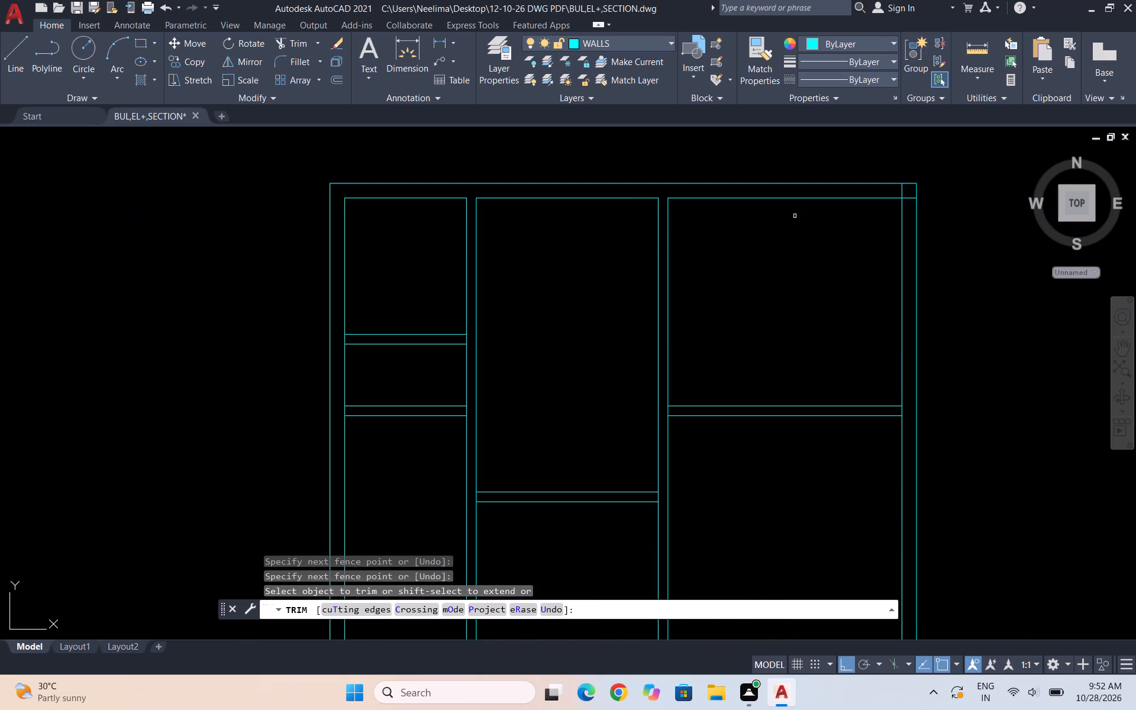
scroll(906, 187, up, 3)
drag(864, 206, 925, 272)
scroll(934, 196, down, 4)
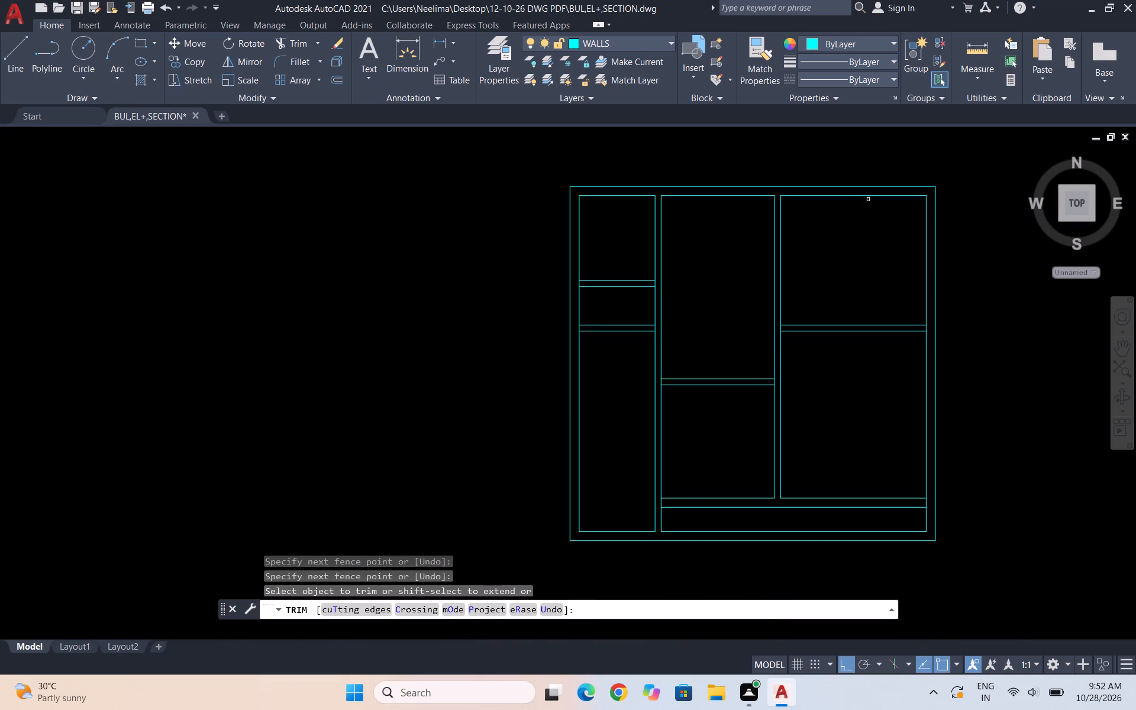
Trim the left outer wall's inner face between the line pairs of the first bay's two partitions.
scroll(572, 281, up, 4)
drag(625, 289, 715, 290)
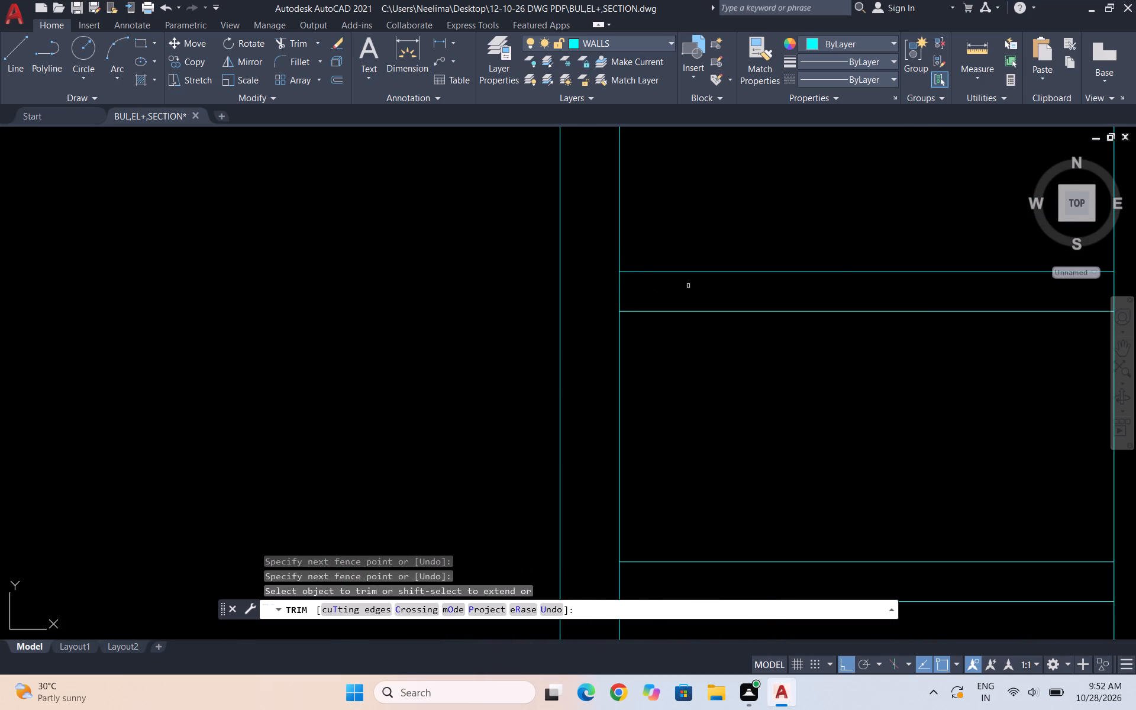
drag(653, 284, 605, 277)
scroll(637, 277, down, 2)
scroll(643, 402, up, 3)
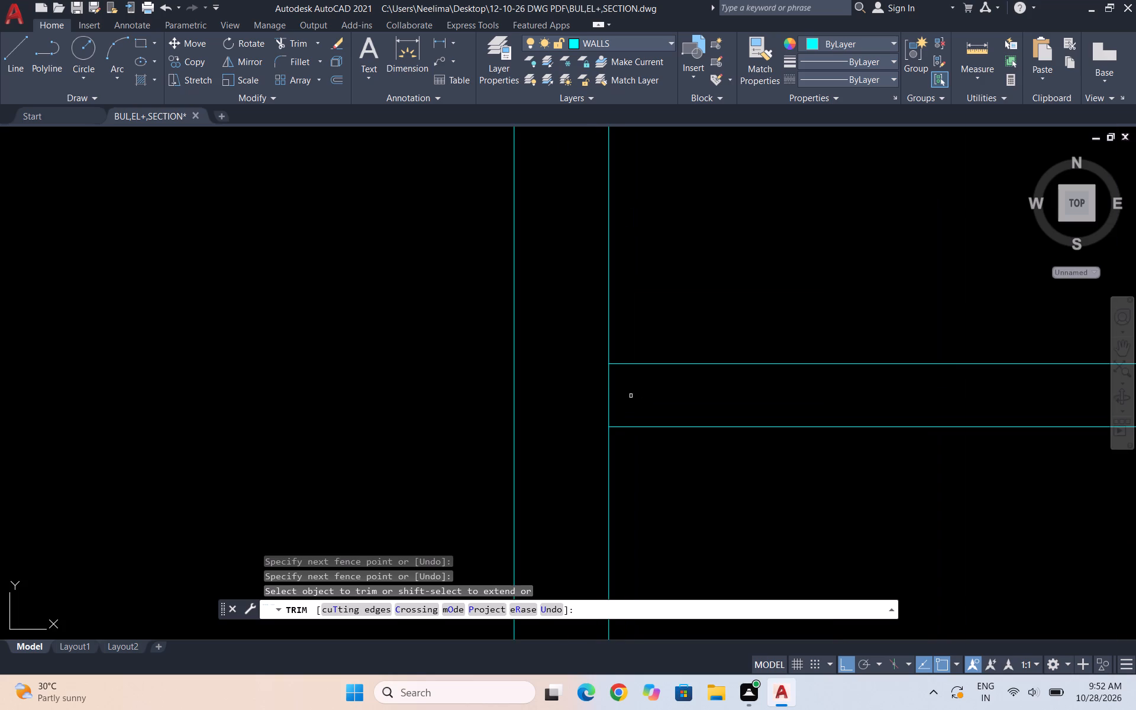
drag(608, 396, 639, 396)
scroll(651, 399, down, 4)
scroll(720, 401, down, 3)
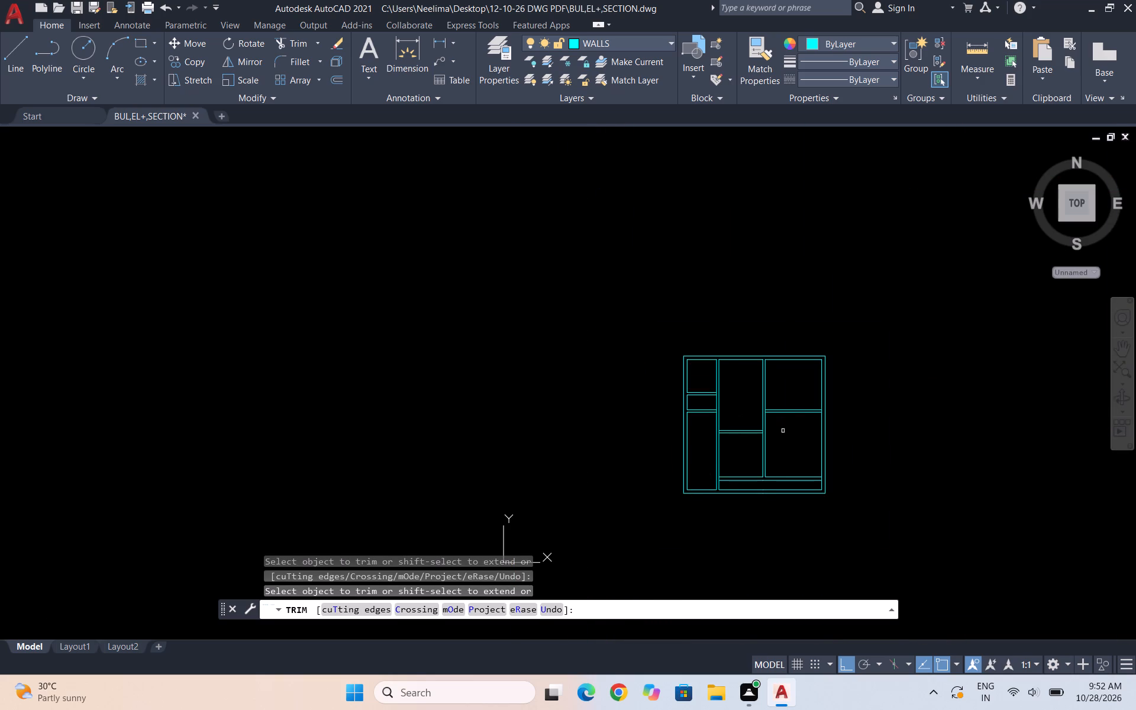
Trim the wall faces between the third bay's partition lines at both ends, opening both junctions.
scroll(789, 416, up, 3)
scroll(922, 391, up, 3)
drag(911, 422, 890, 418)
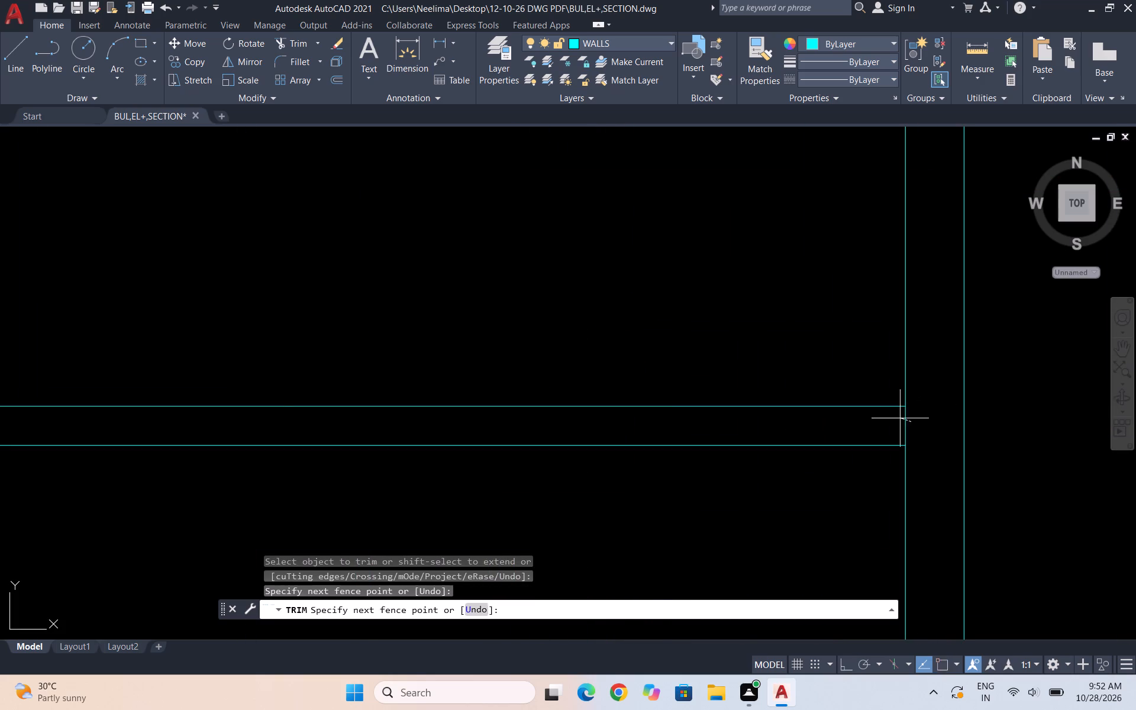
drag(890, 418, 877, 418)
scroll(869, 414, down, 3)
scroll(919, 400, down, 1)
scroll(775, 412, up, 3)
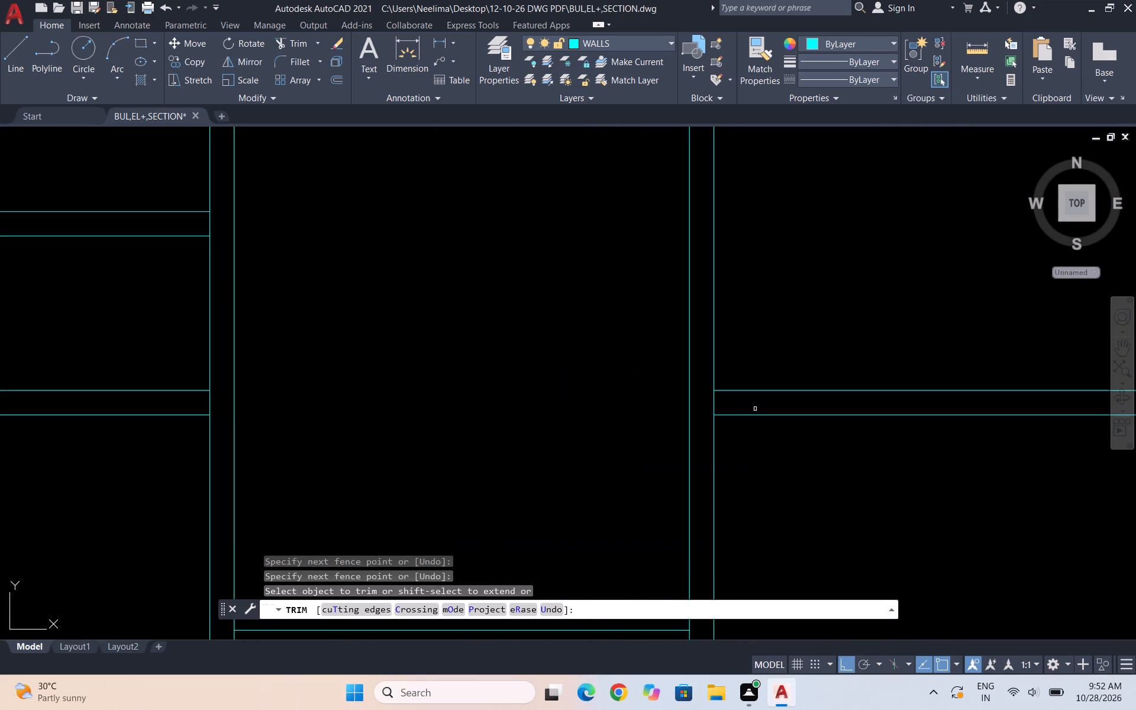
click(715, 402)
scroll(793, 369, down, 3)
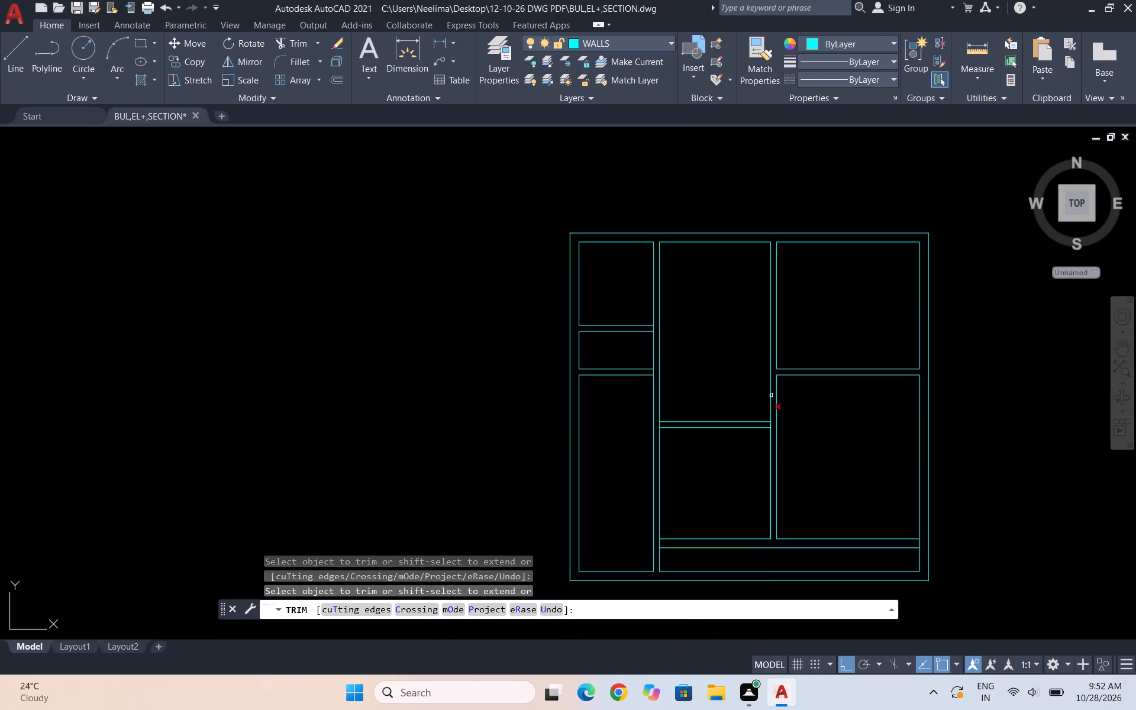
Trim the wall faces between the second bay's partition lines at both ends.
scroll(771, 422, up, 3)
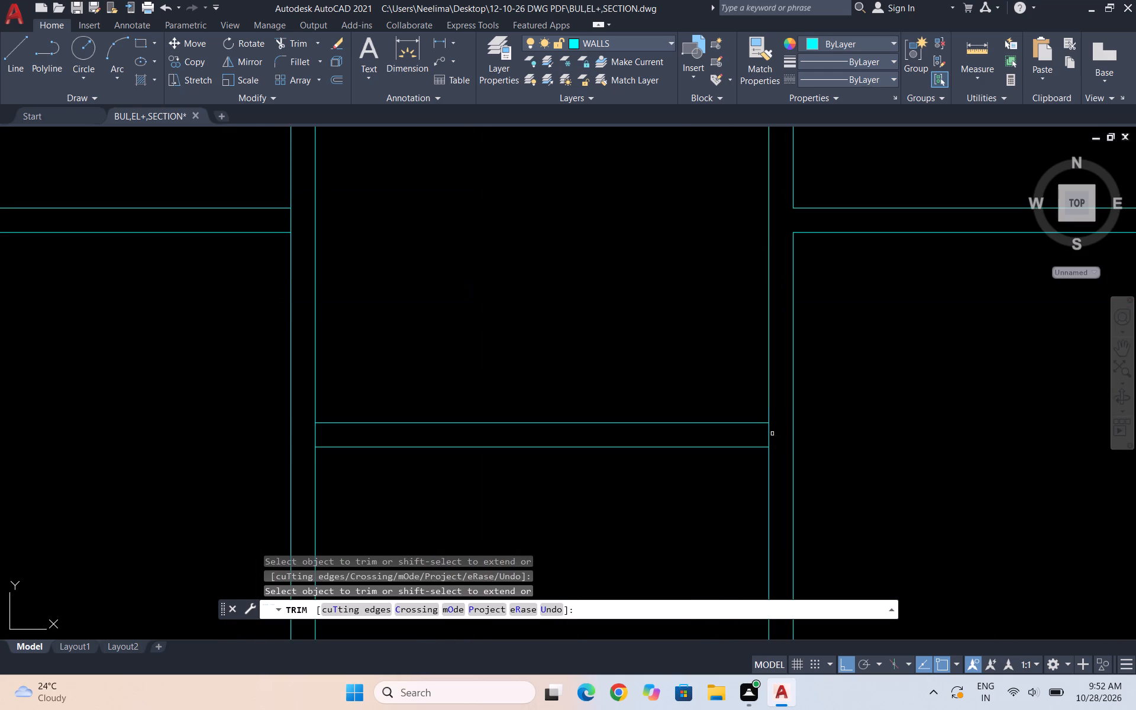
click(771, 434)
scroll(580, 428, down, 1)
scroll(425, 437, up, 3)
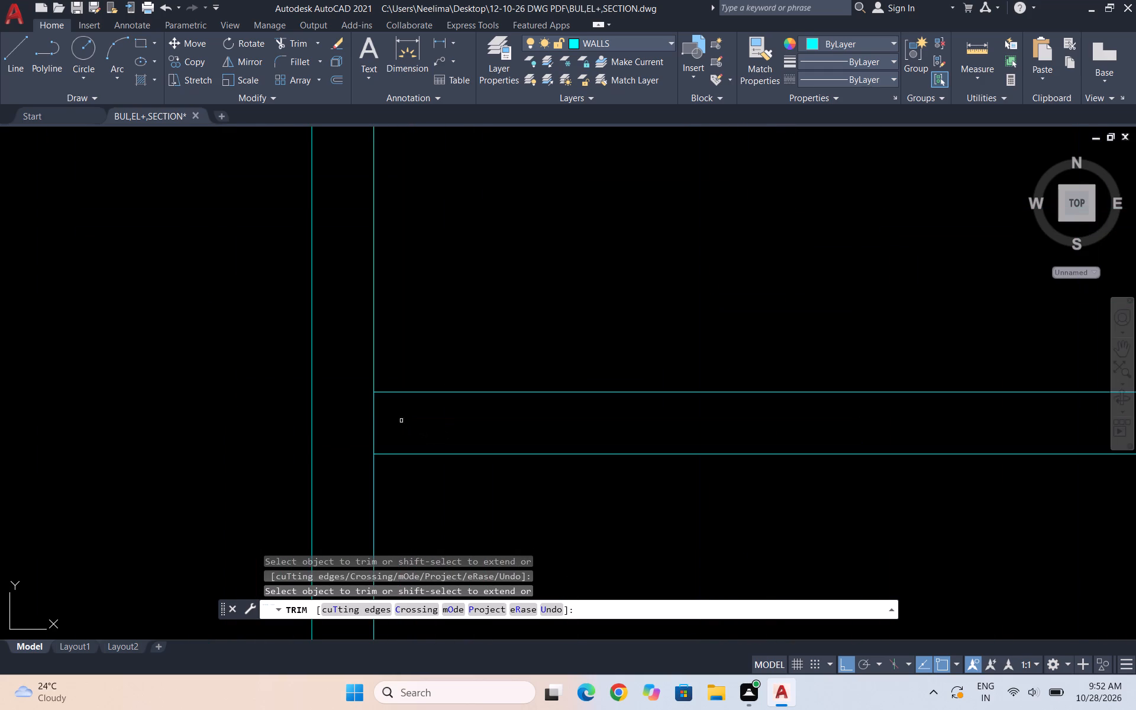
click(375, 418)
scroll(407, 419, down, 5)
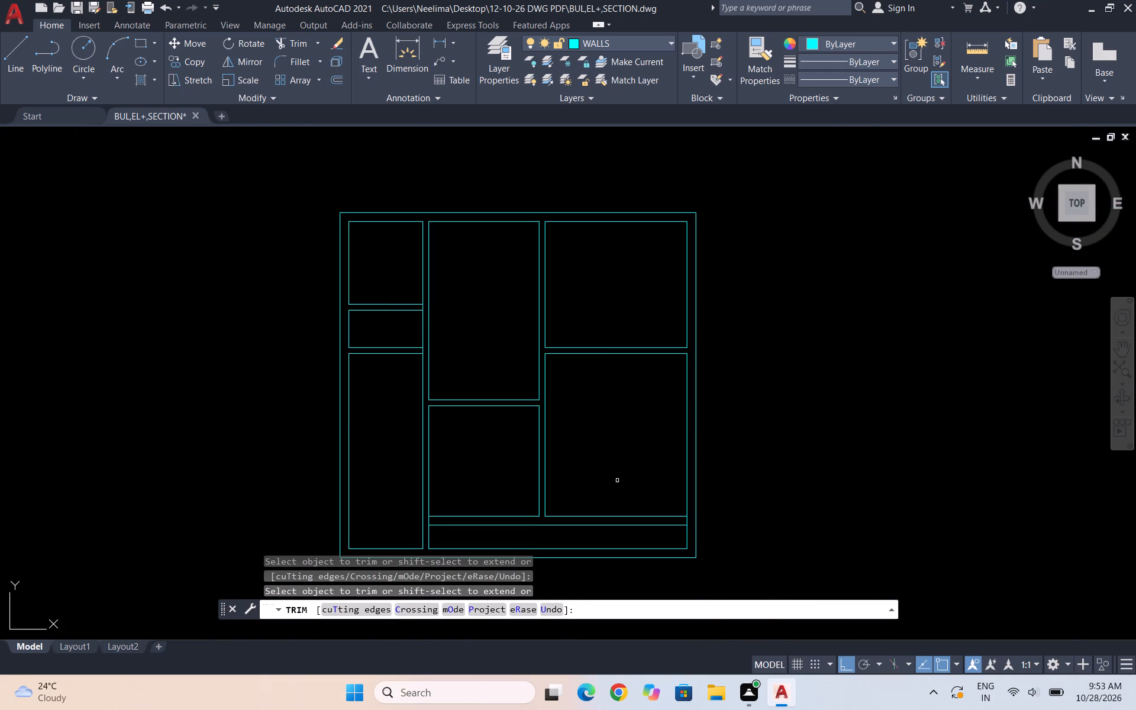
Trim the wall faces at both ends of the long horizontal wall above the bottom strip, and end trimming.
scroll(432, 518, up, 4)
click(408, 544)
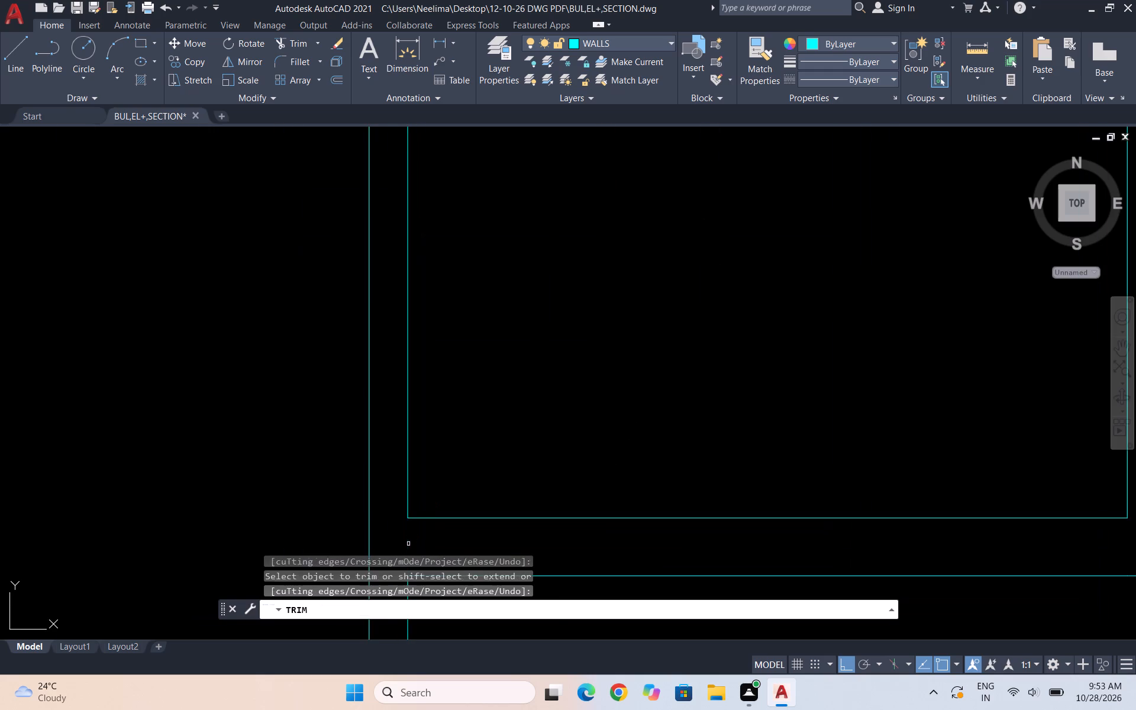
scroll(440, 459, down, 4)
scroll(709, 437, up, 3)
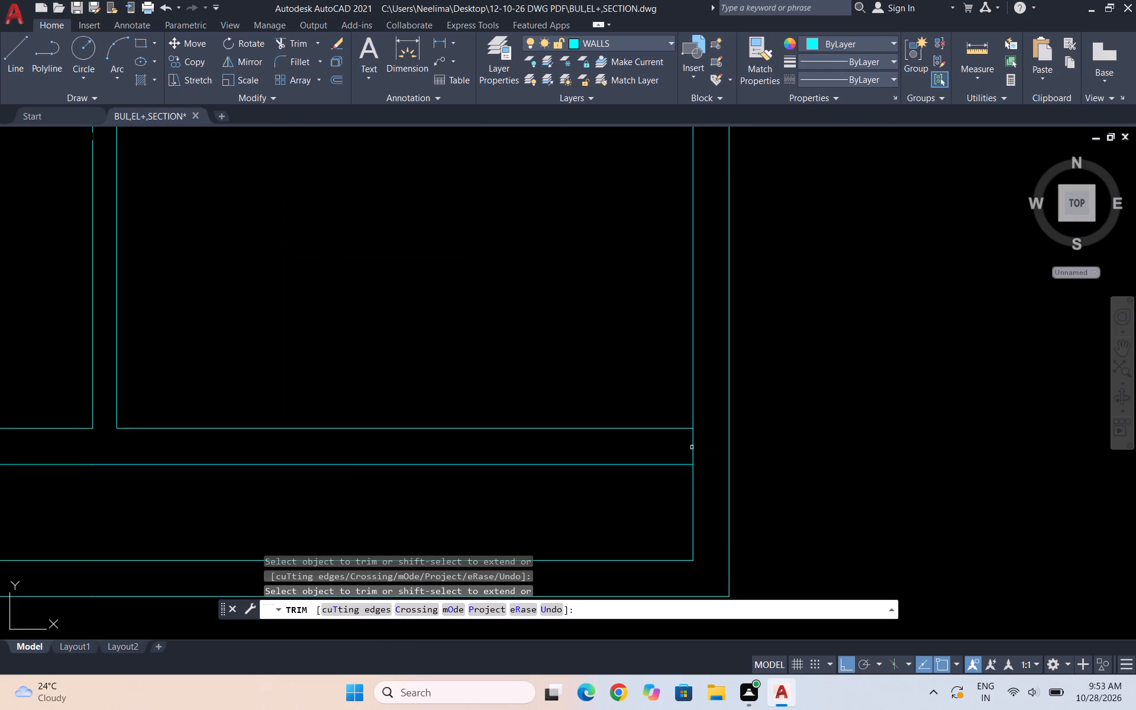
click(693, 446)
scroll(712, 425, down, 4)
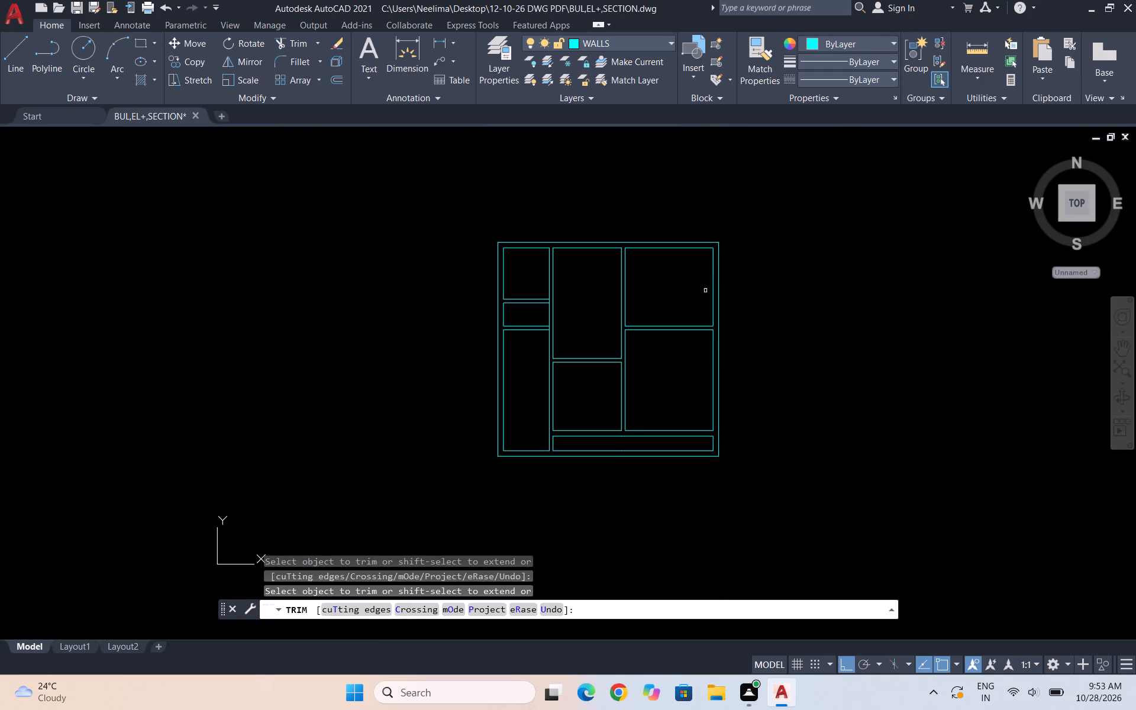
scroll(699, 307, up, 1)
key(Escape)
key(Escape)
key(Escape)
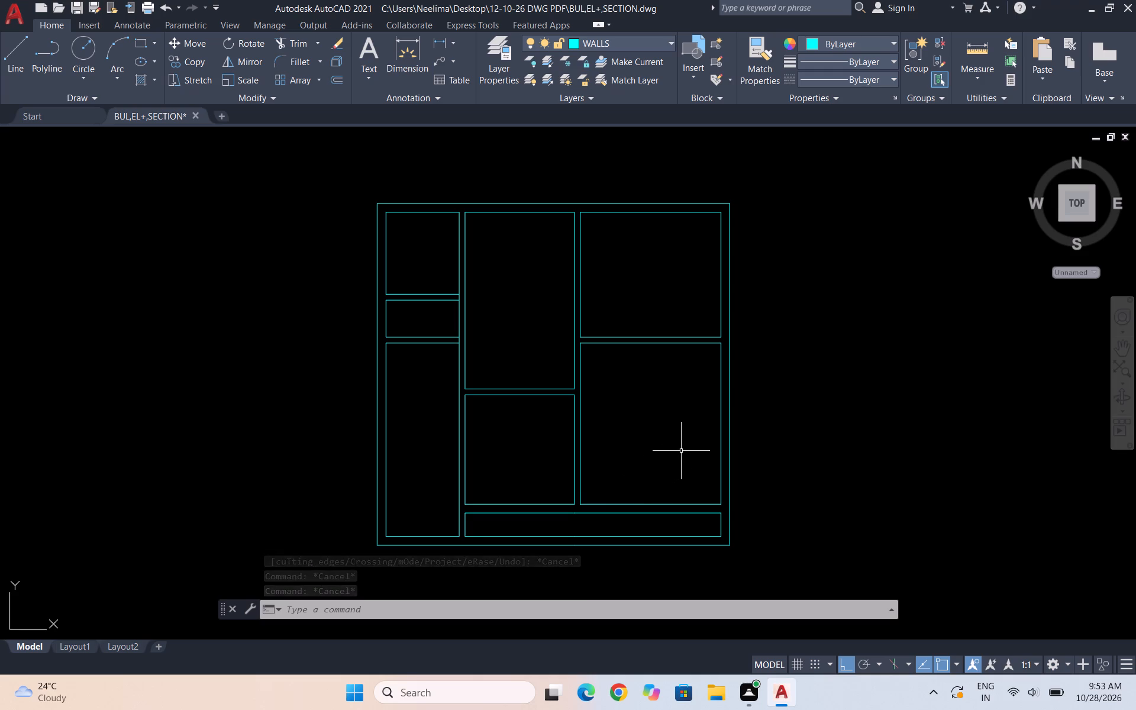
Measure the top outer wall's thickness from the upper-left inner corner.
scroll(375, 198, up, 3)
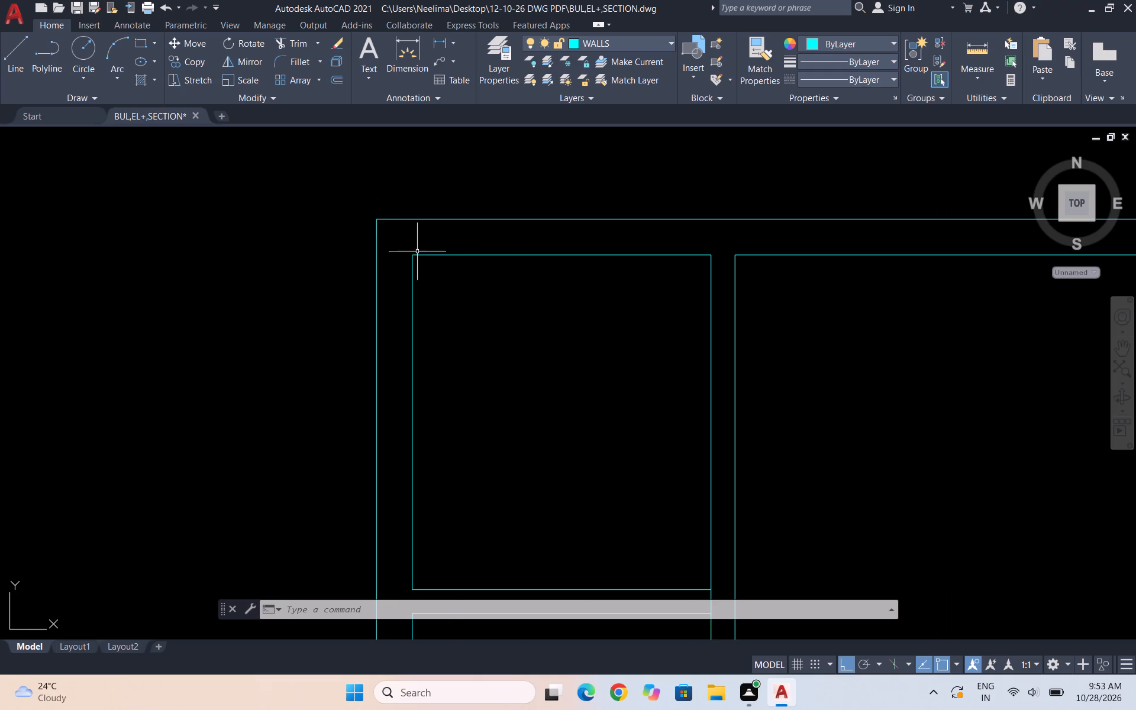
scroll(384, 241, up, 2)
click(982, 79)
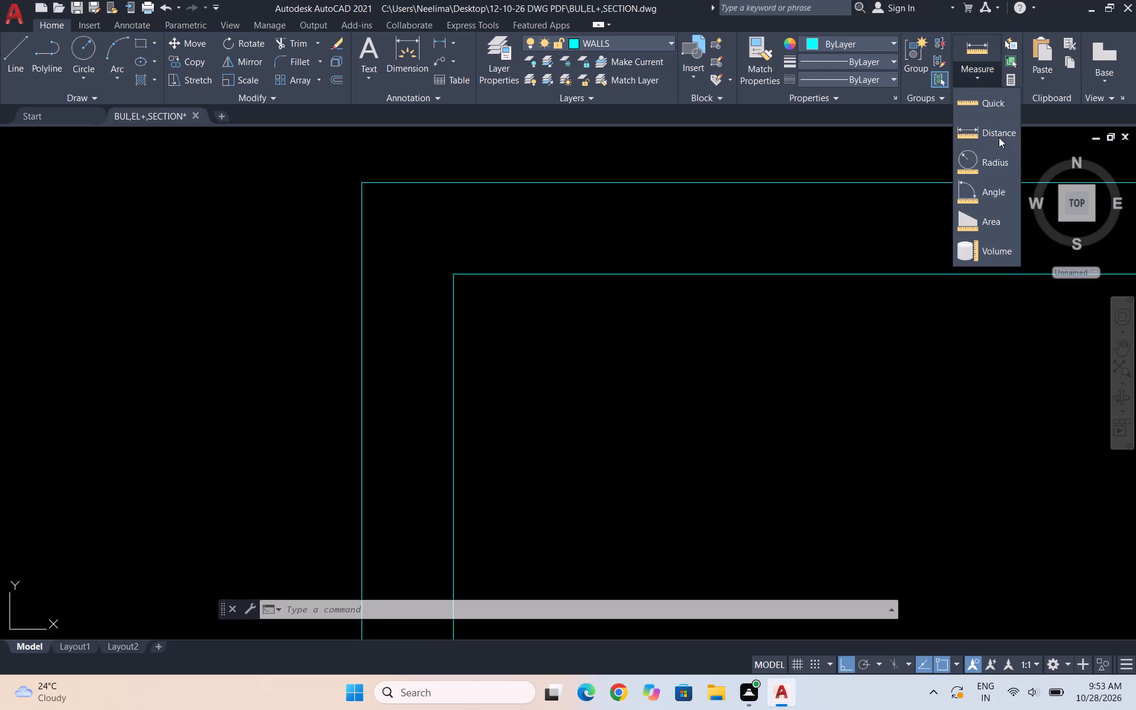
click(999, 137)
click(459, 273)
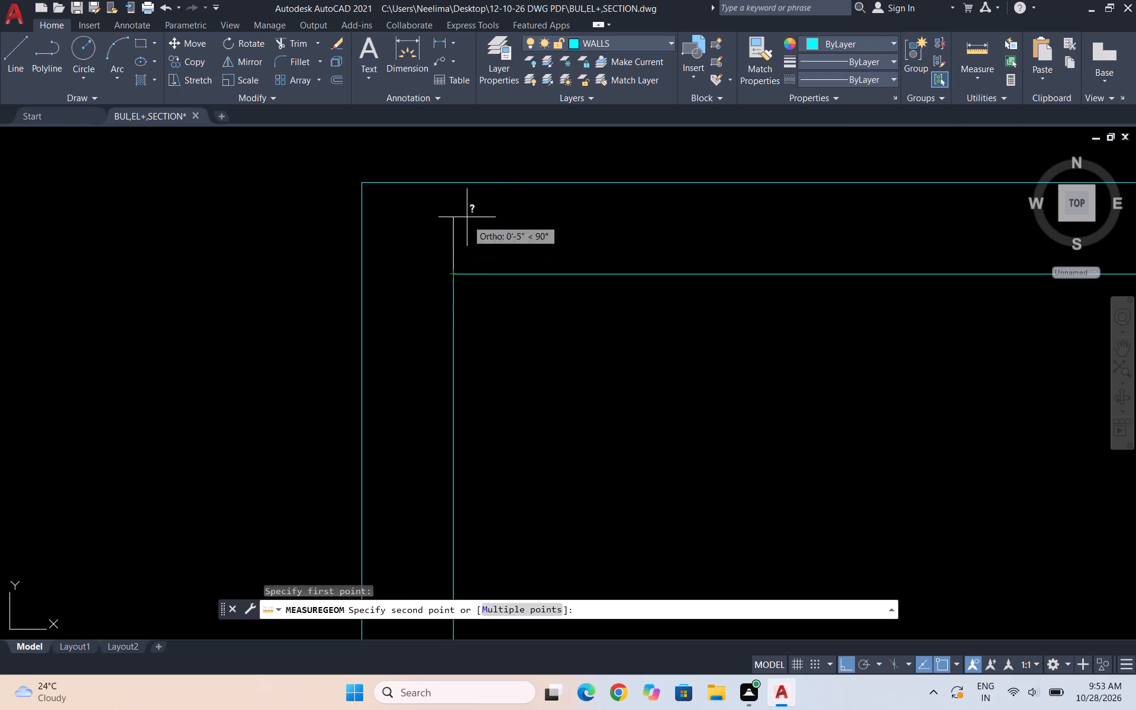
click(450, 183)
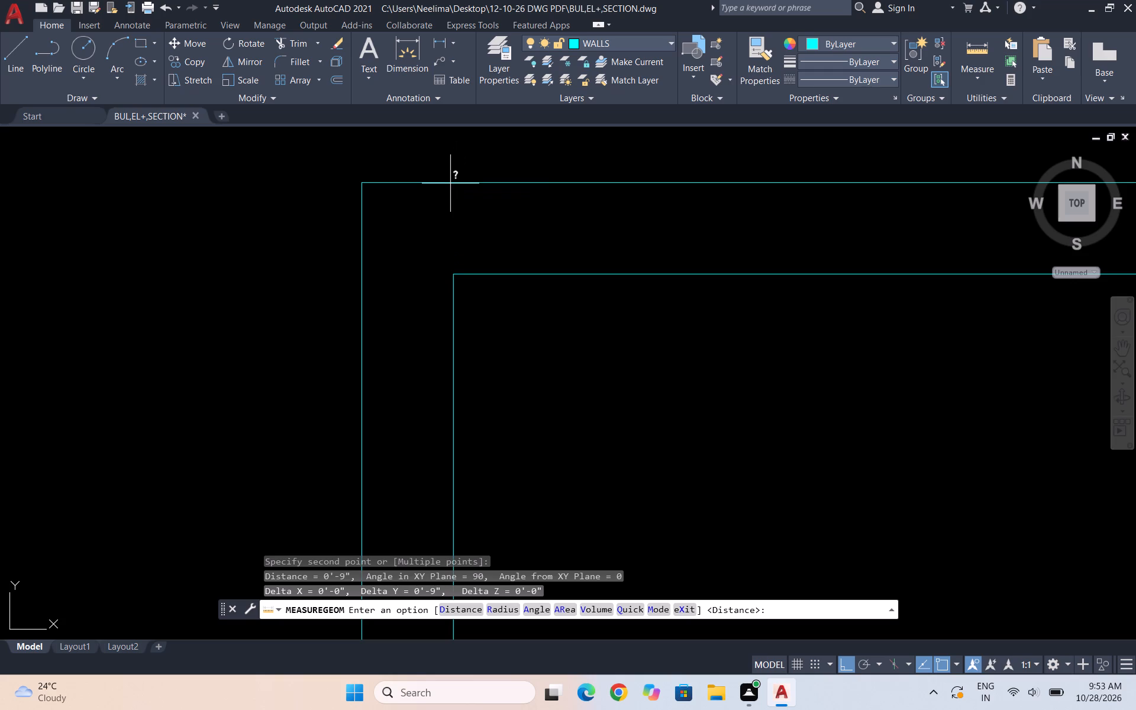
key(Escape)
key(Escape)
key(Escape)
key(Escape)
key(Escape)
key(Escape)
key(Escape)
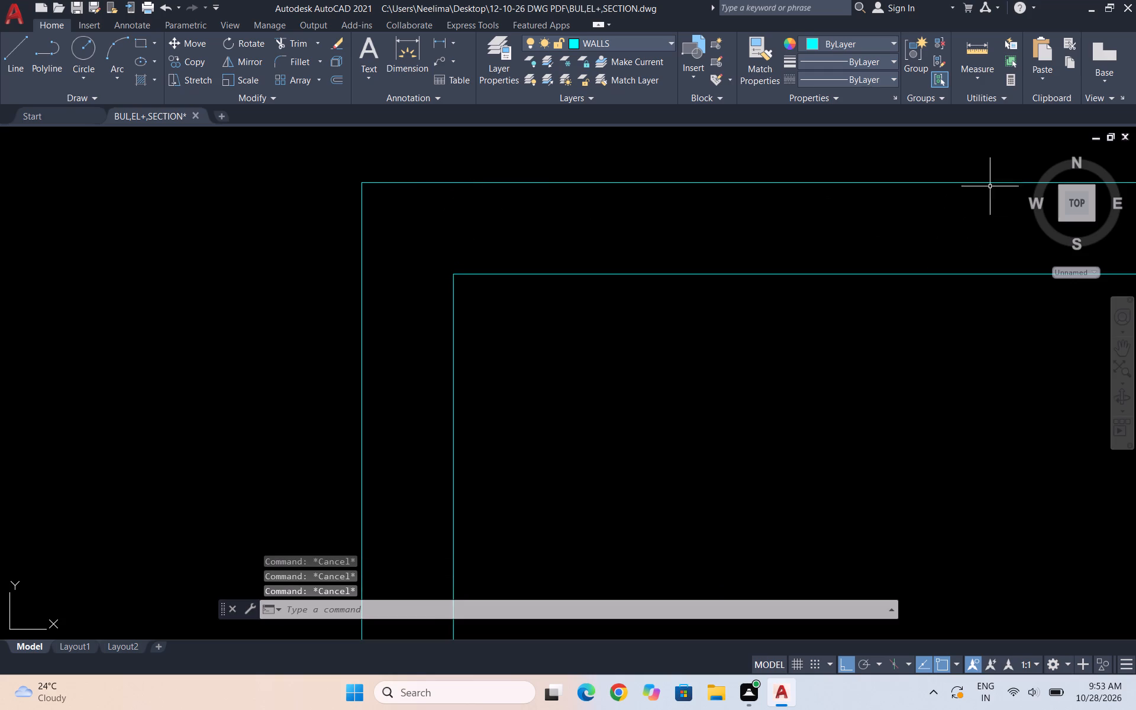
Measure the left outer wall's thickness from the upper-left inner corner.
click(983, 79)
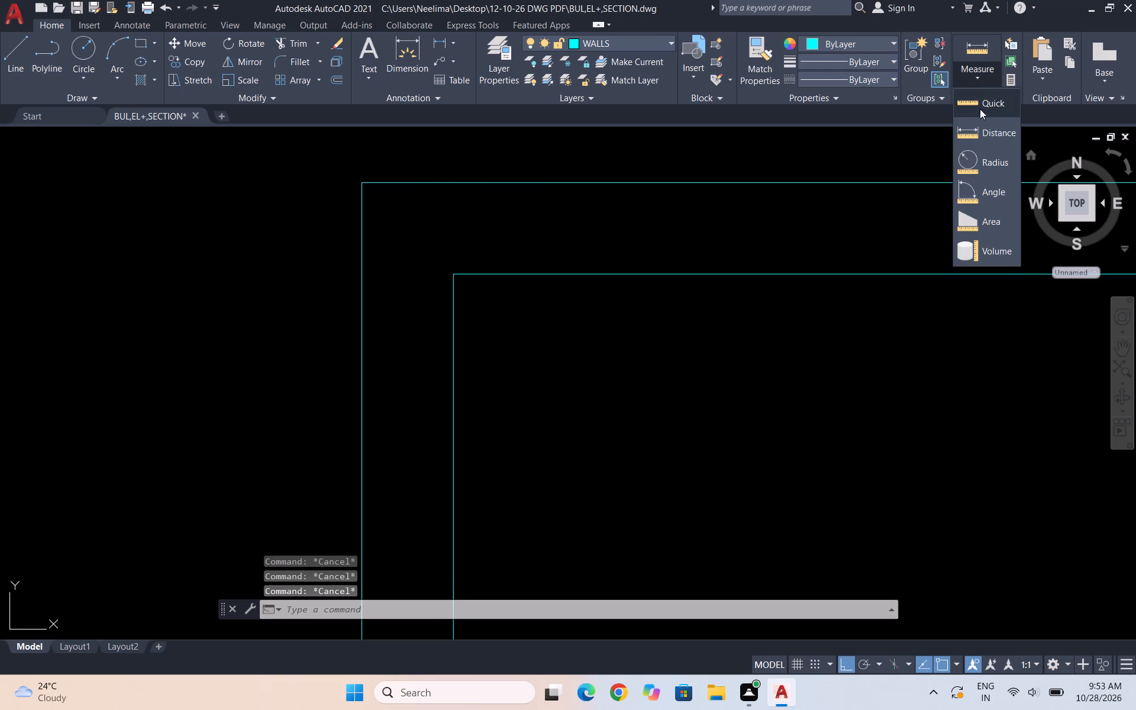
click(986, 130)
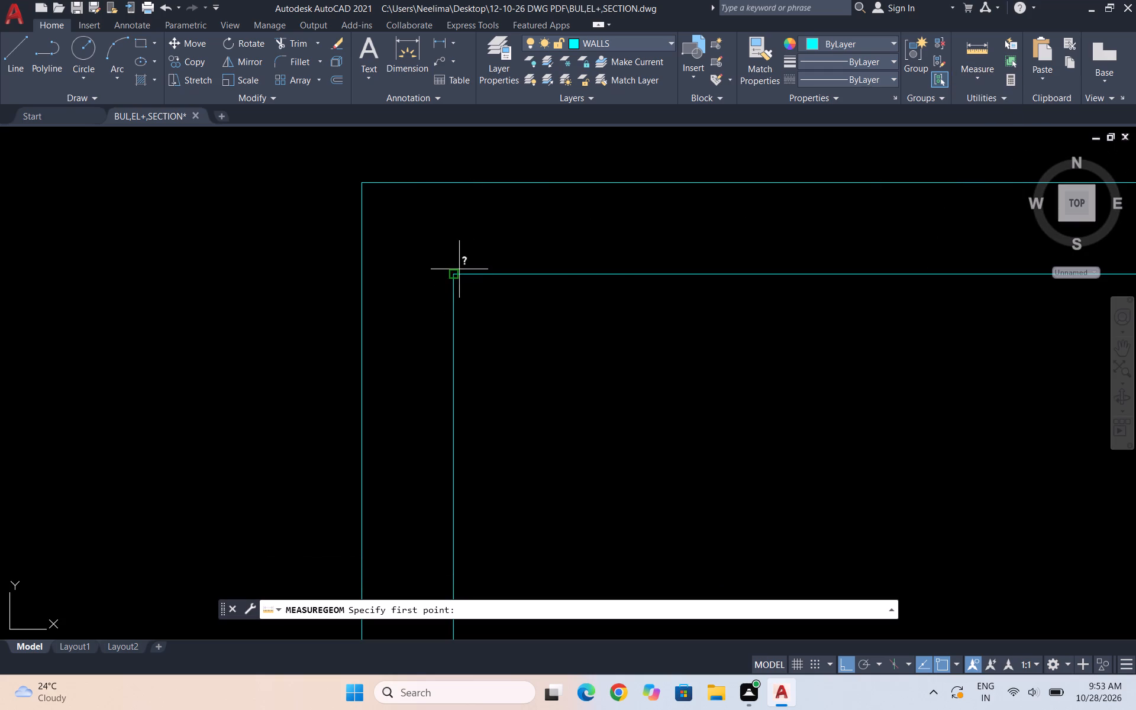
click(456, 275)
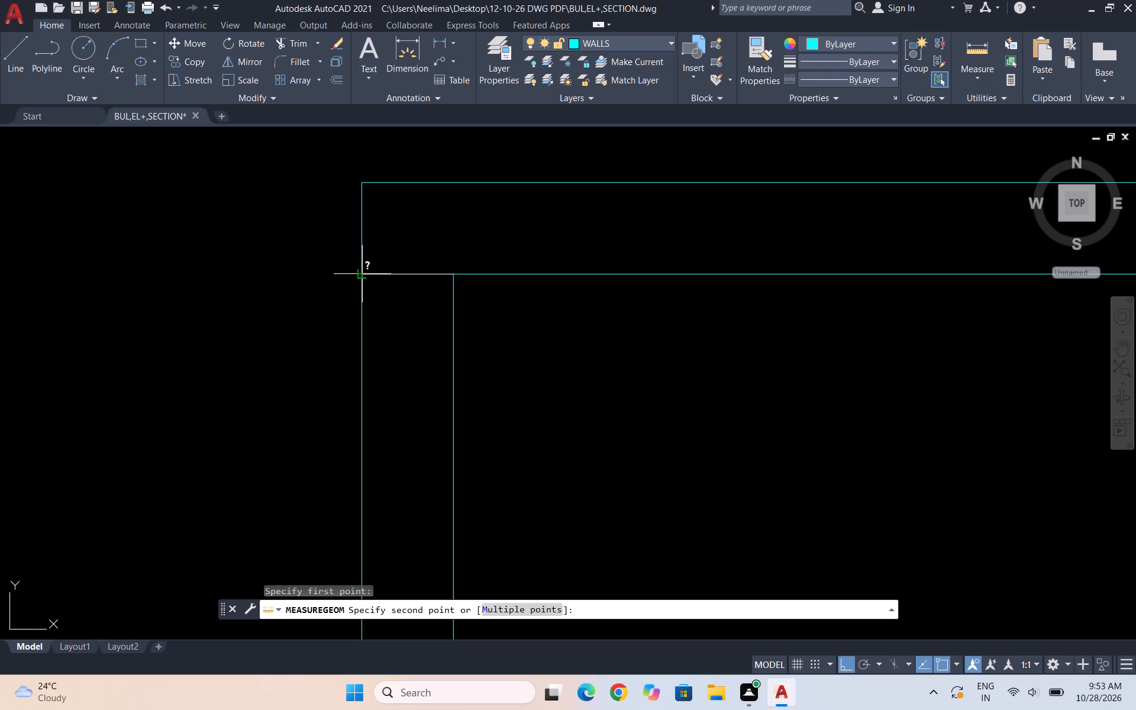
click(360, 272)
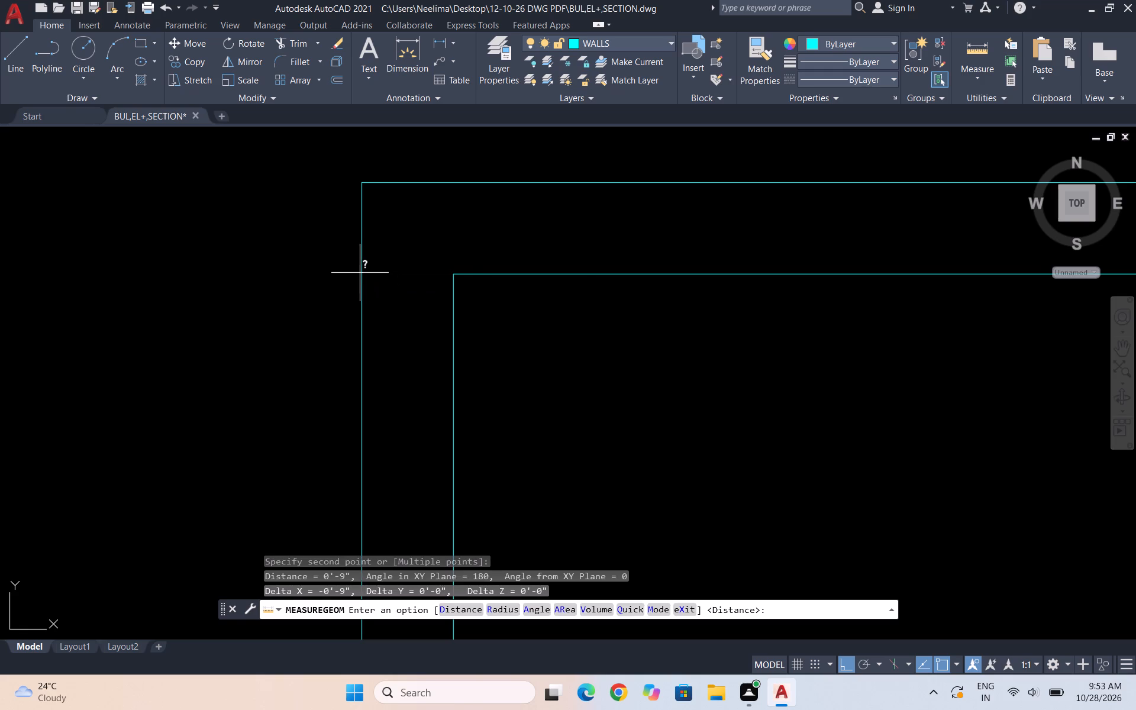
key(Escape)
Measure the top outer wall's thickness again at the upper-left inner corner.
click(972, 80)
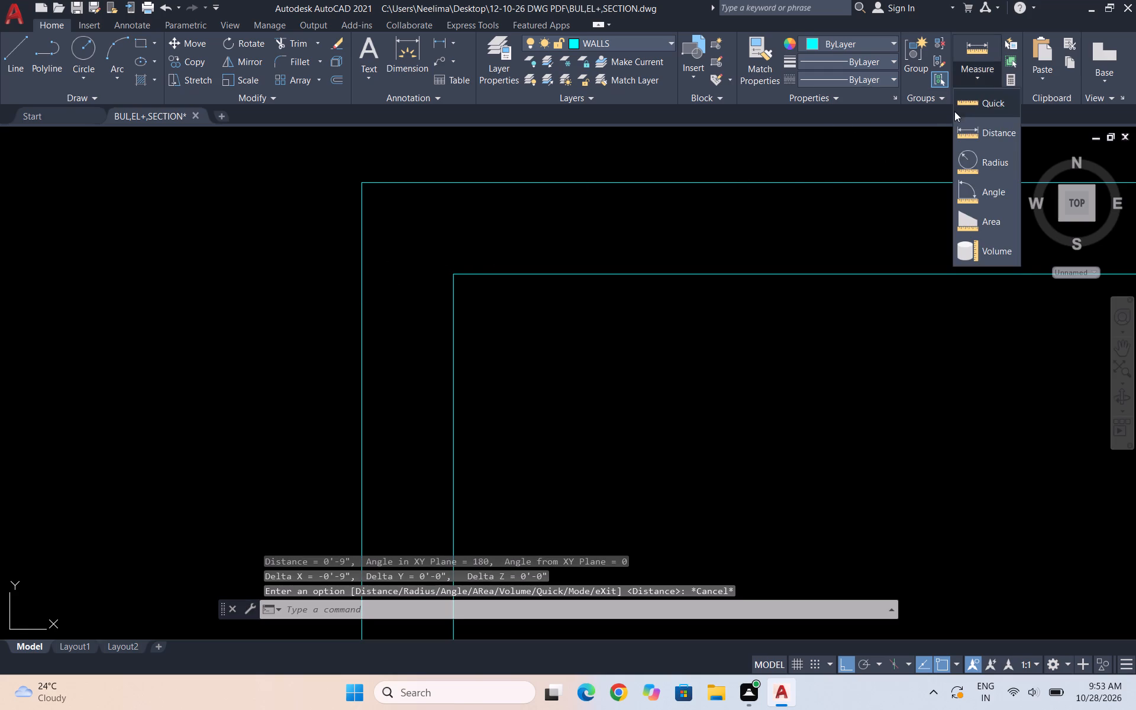
drag(967, 131, 478, 263)
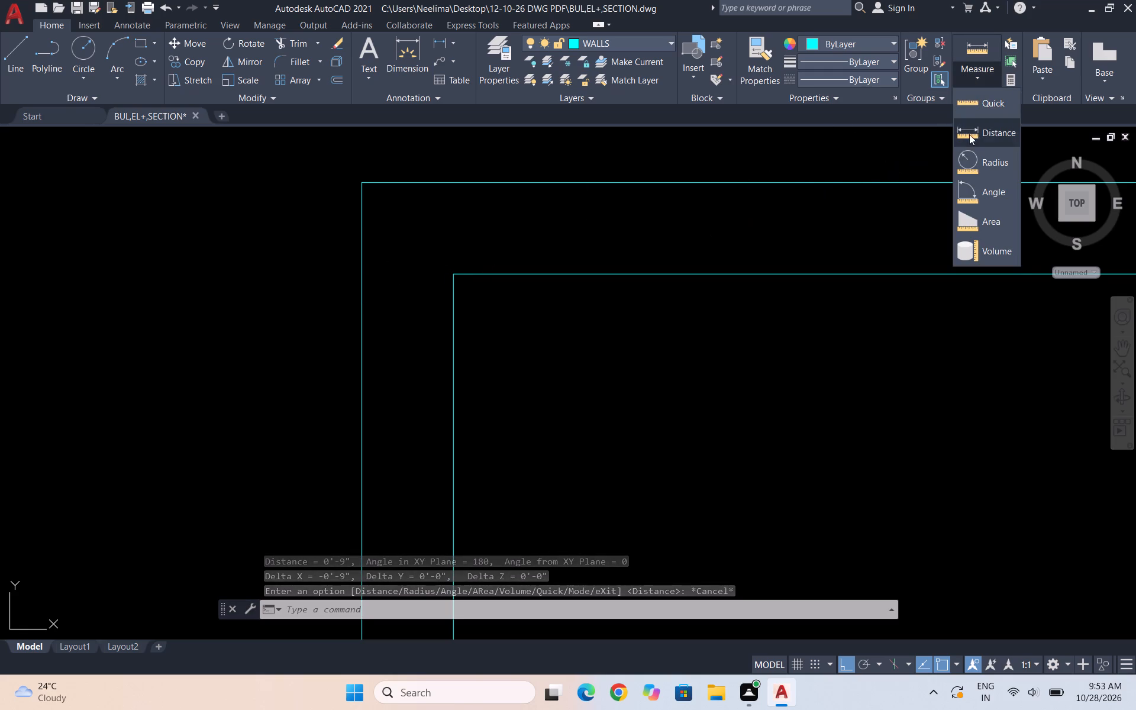
click(972, 134)
click(455, 277)
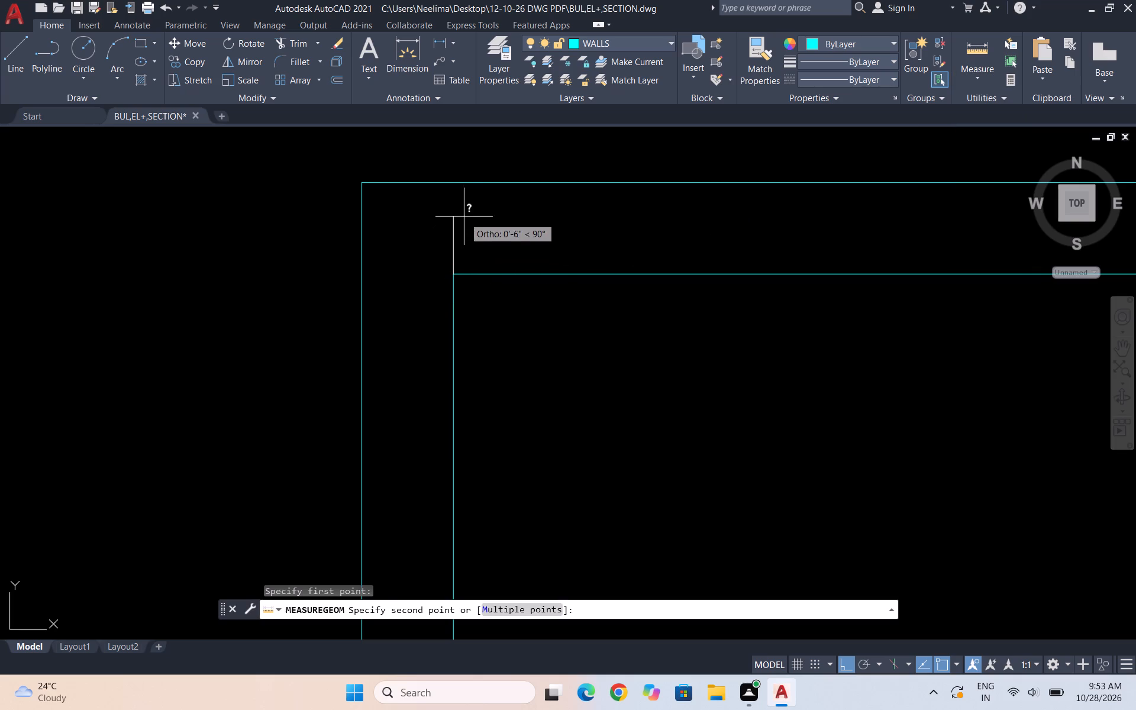
click(456, 183)
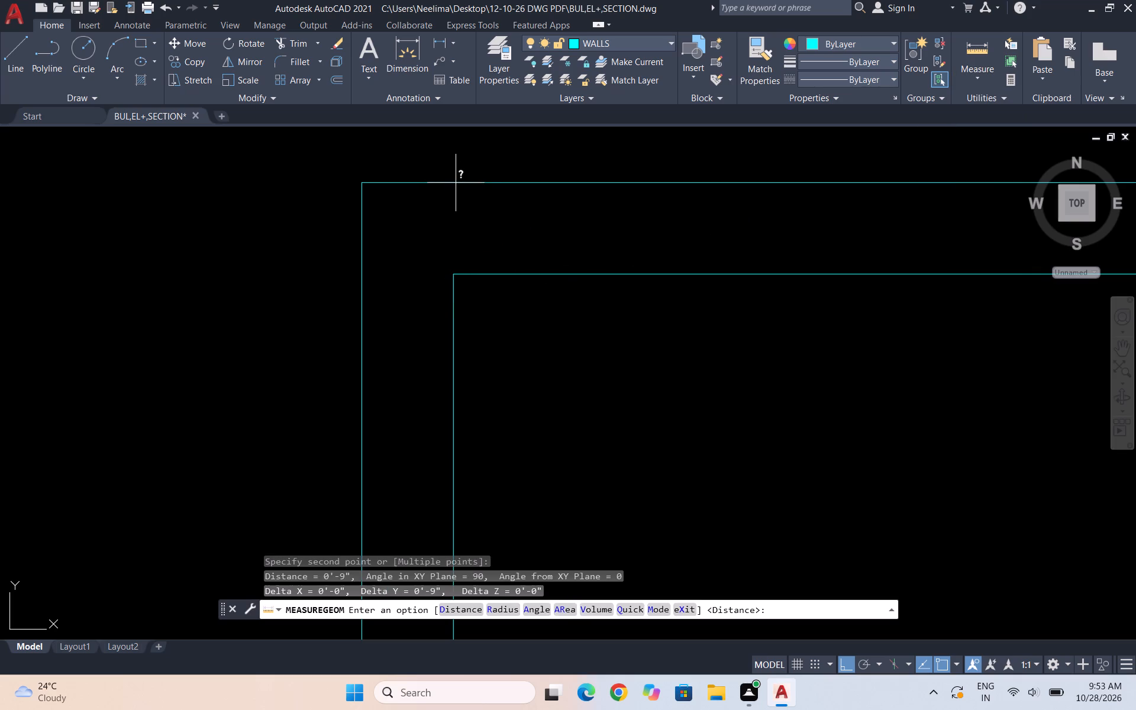
scroll(499, 233, down, 3)
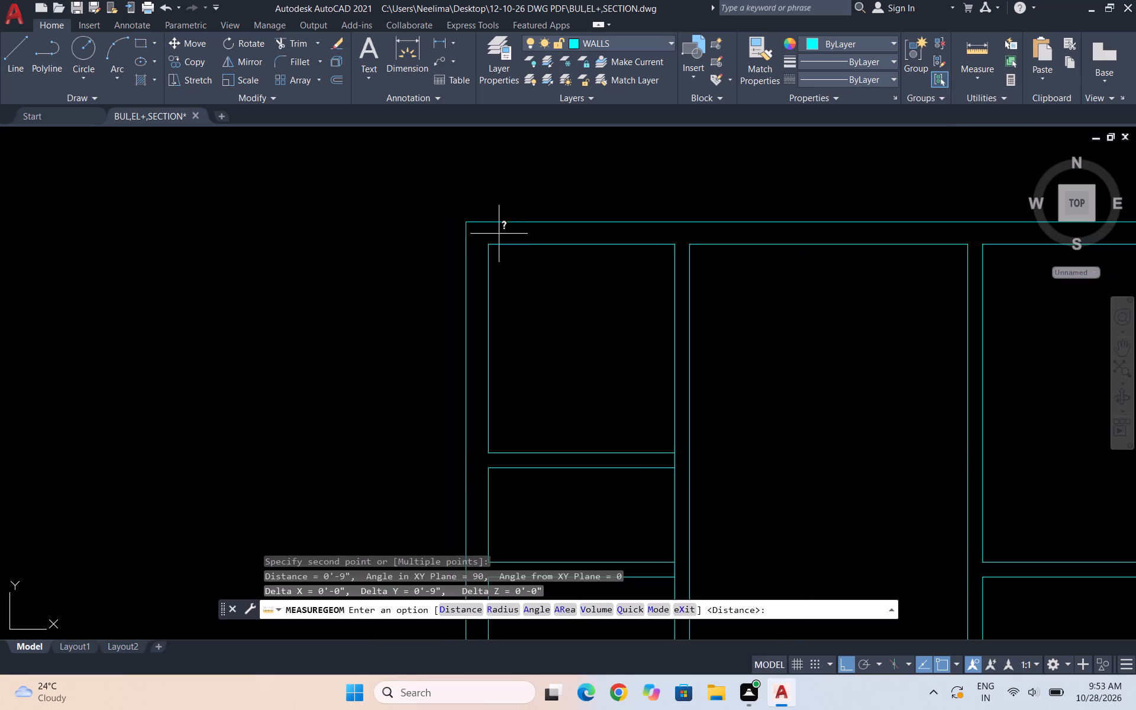
scroll(619, 323, down, 3)
key(Escape)
key(Escape)
key(Escape)
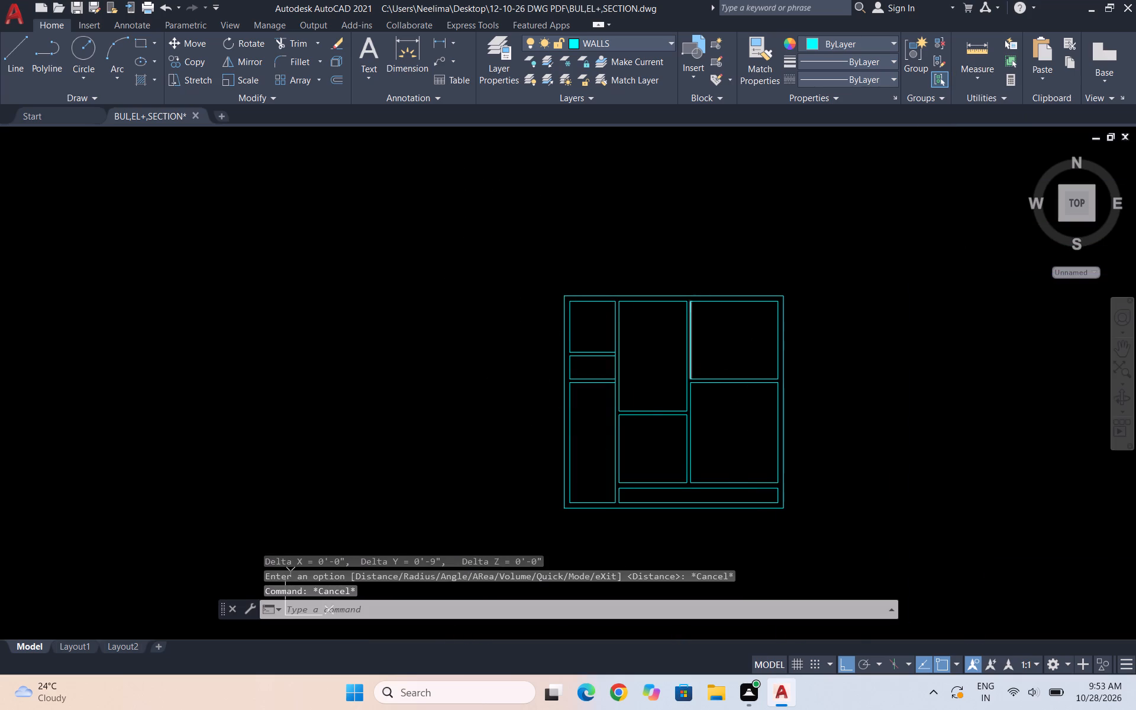
Draw a 9" by 9" rectangle in the empty space just outside the floor plan's upper-left corner.
scroll(647, 296, up, 2)
scroll(438, 295, up, 2)
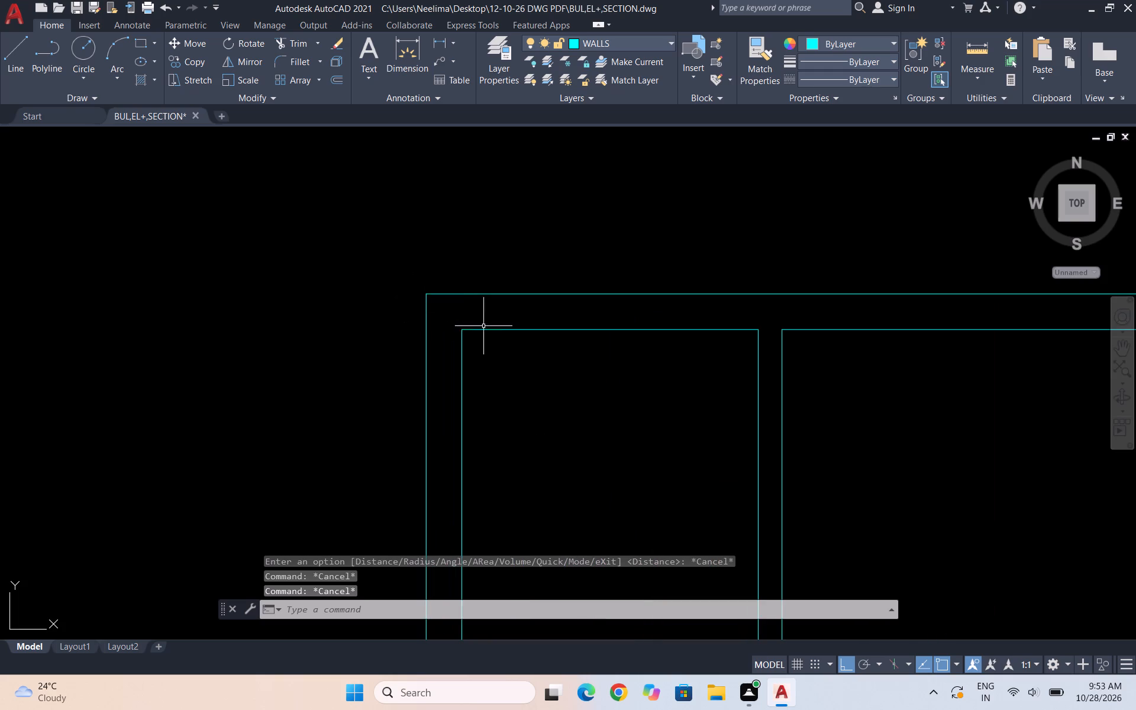
scroll(483, 331, up, 2)
text(REC)
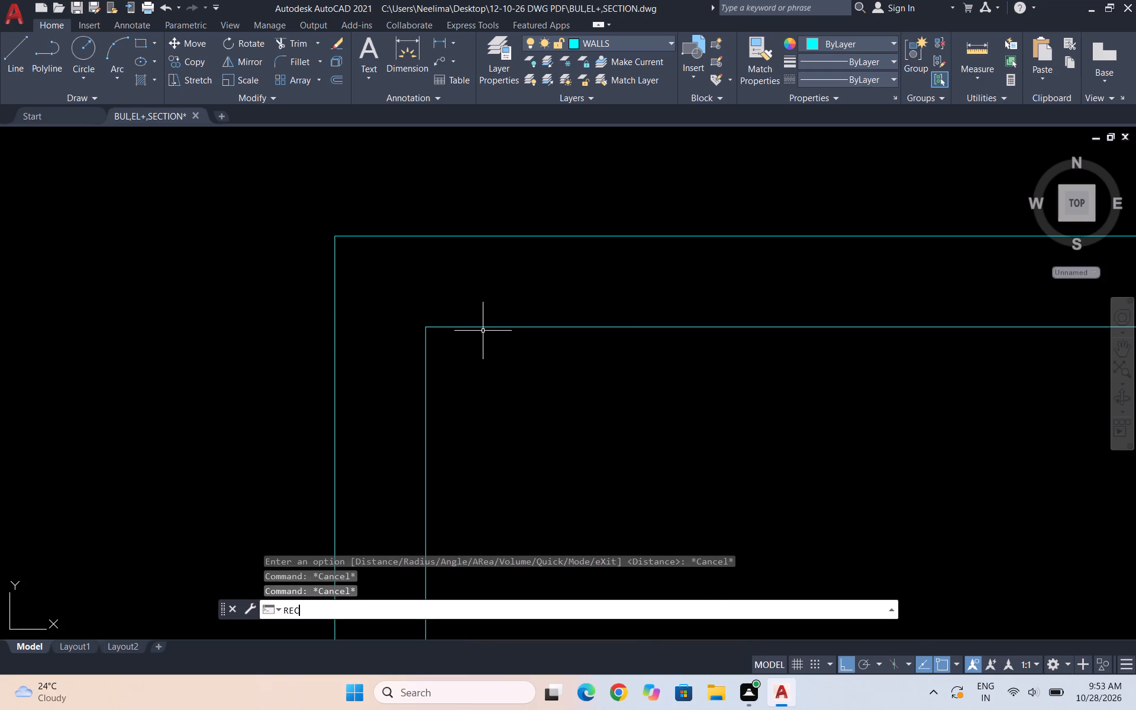
key(Return)
scroll(532, 461, down, 1)
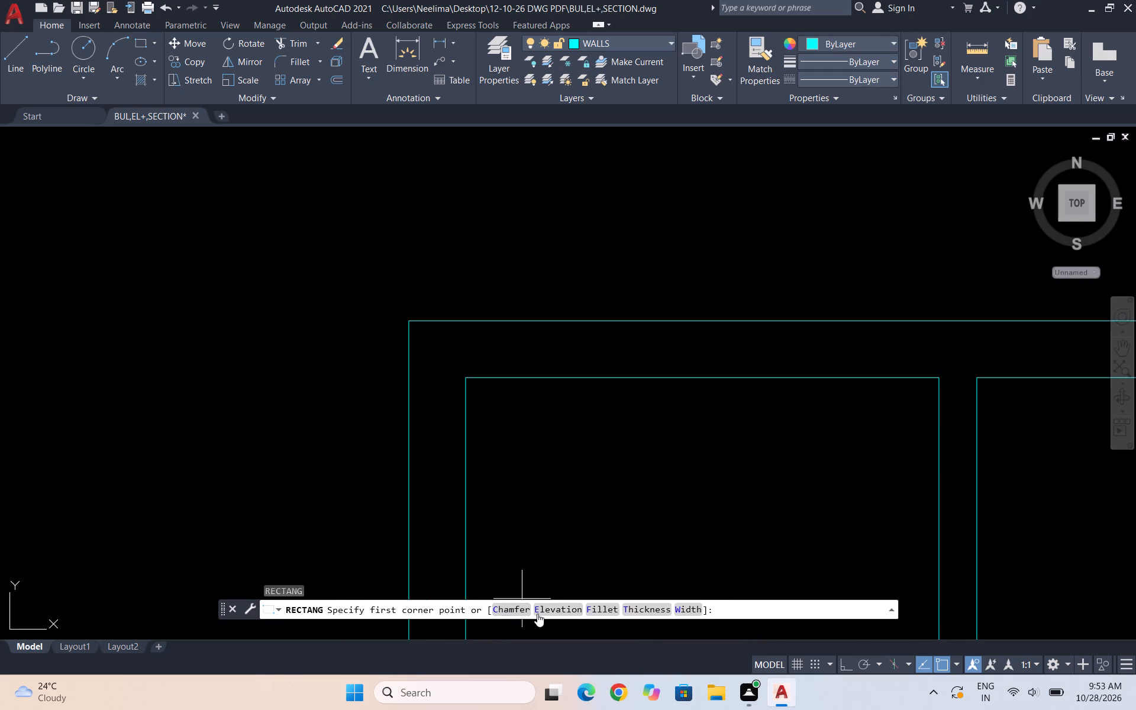
click(144, 319)
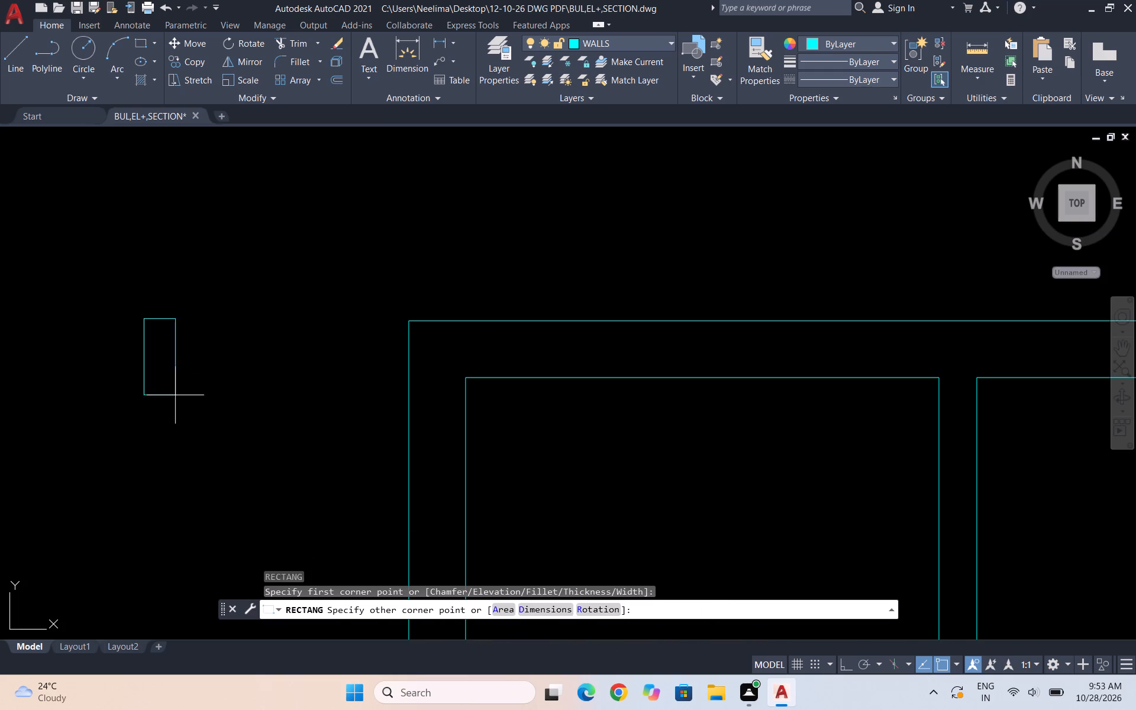
click(550, 609)
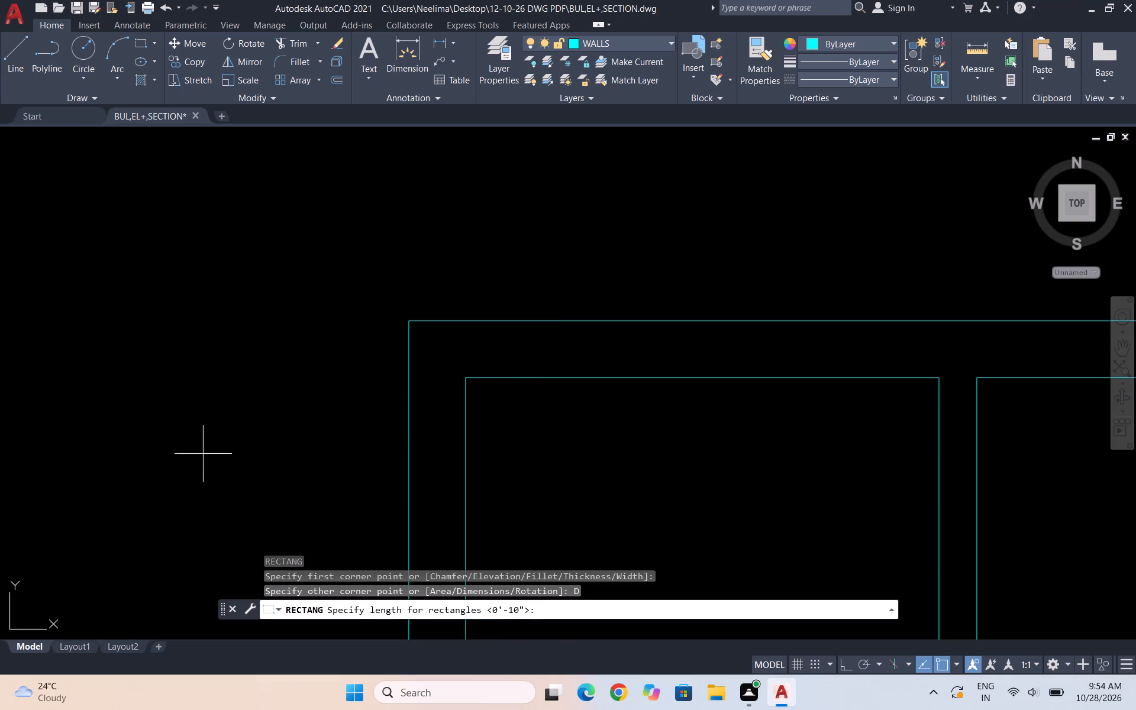
text(9")
key(Return)
text(9")
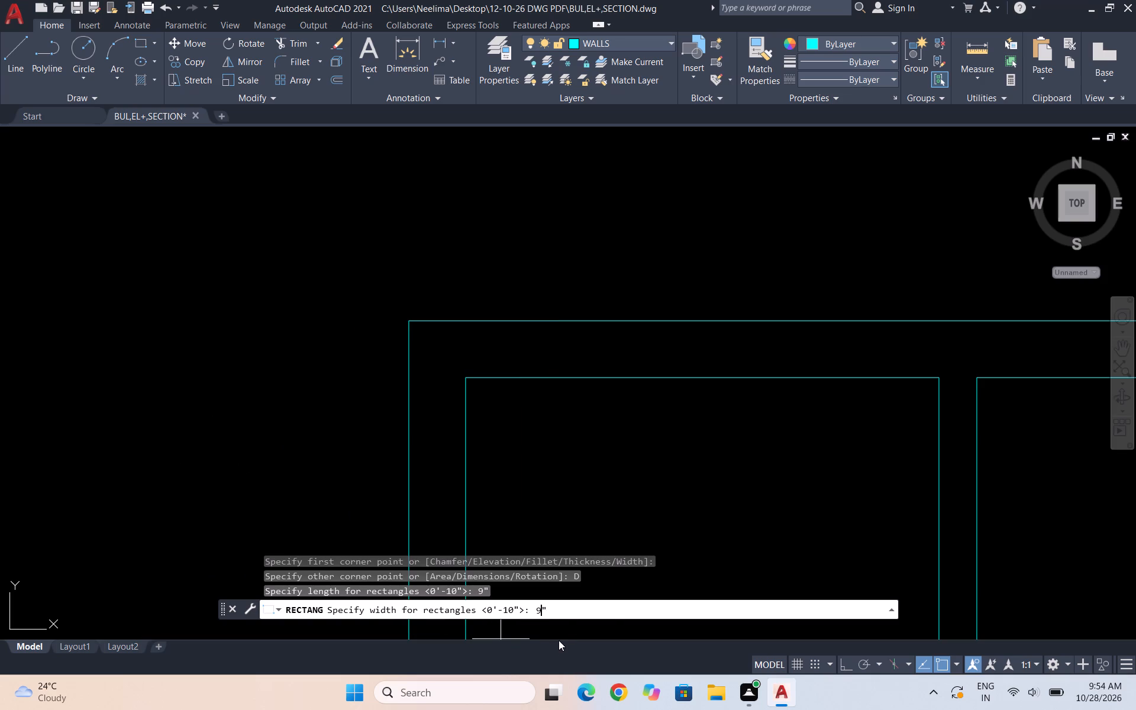
key(Return)
click(292, 327)
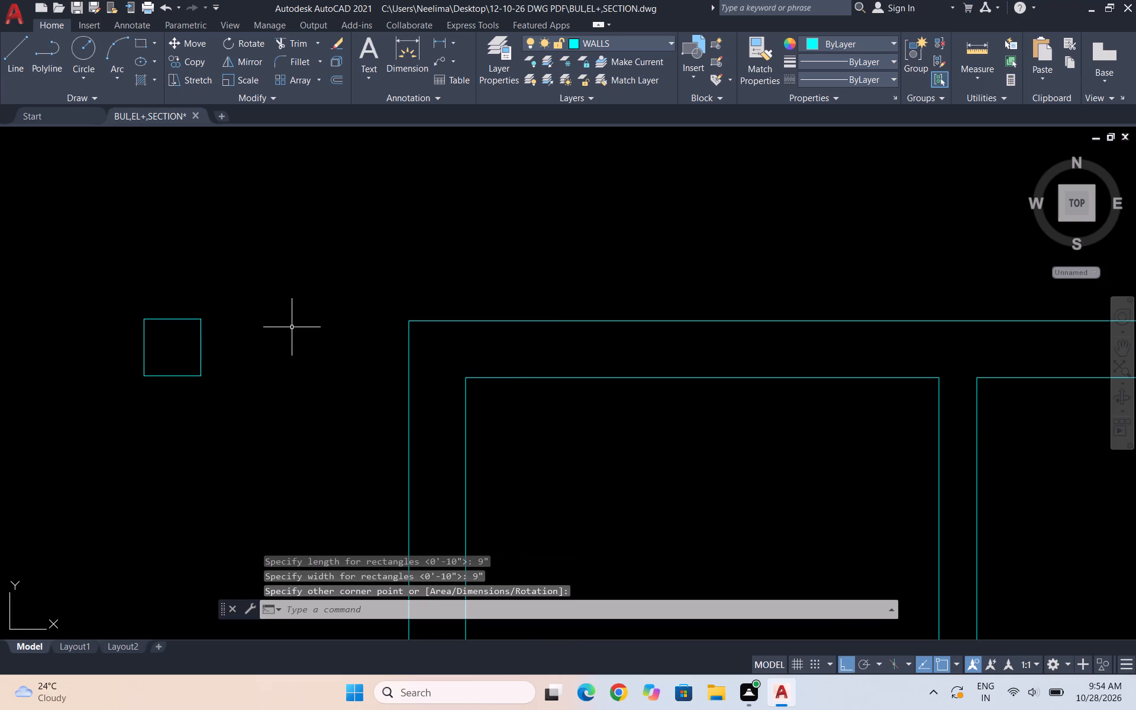
key(Escape)
Copy the 9" square by its upper-left corner onto the outer upper-left corner of the plan's walls.
scroll(336, 329, down, 2)
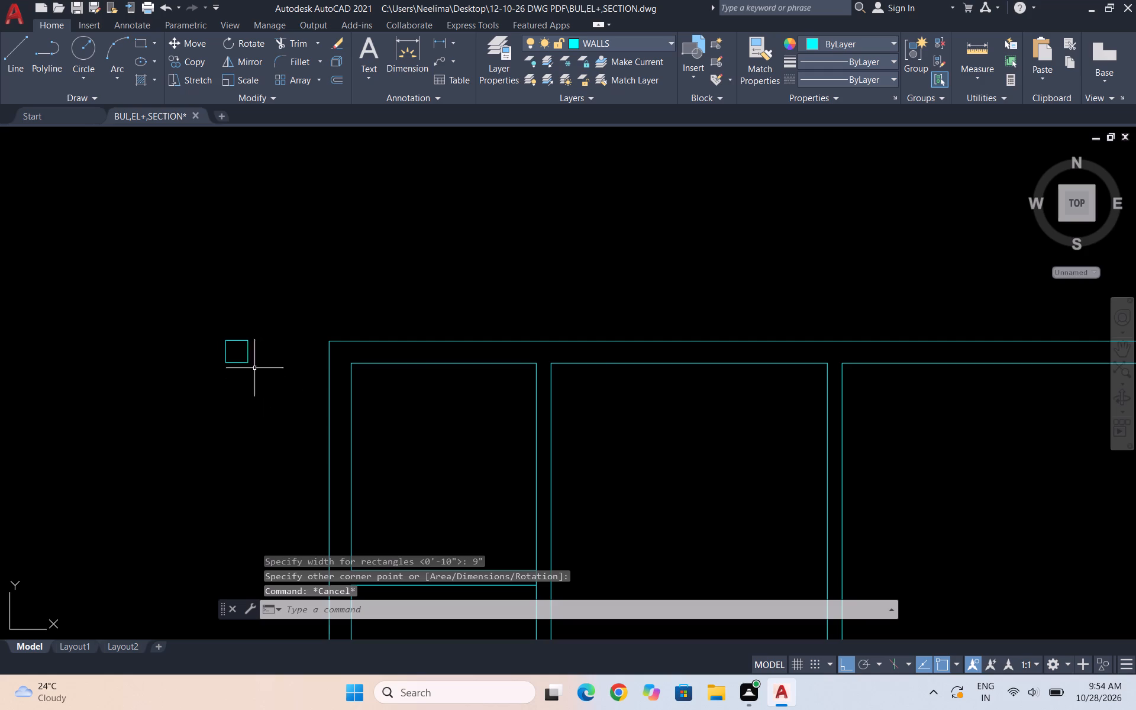
scroll(248, 356, down, 1)
scroll(256, 367, up, 1)
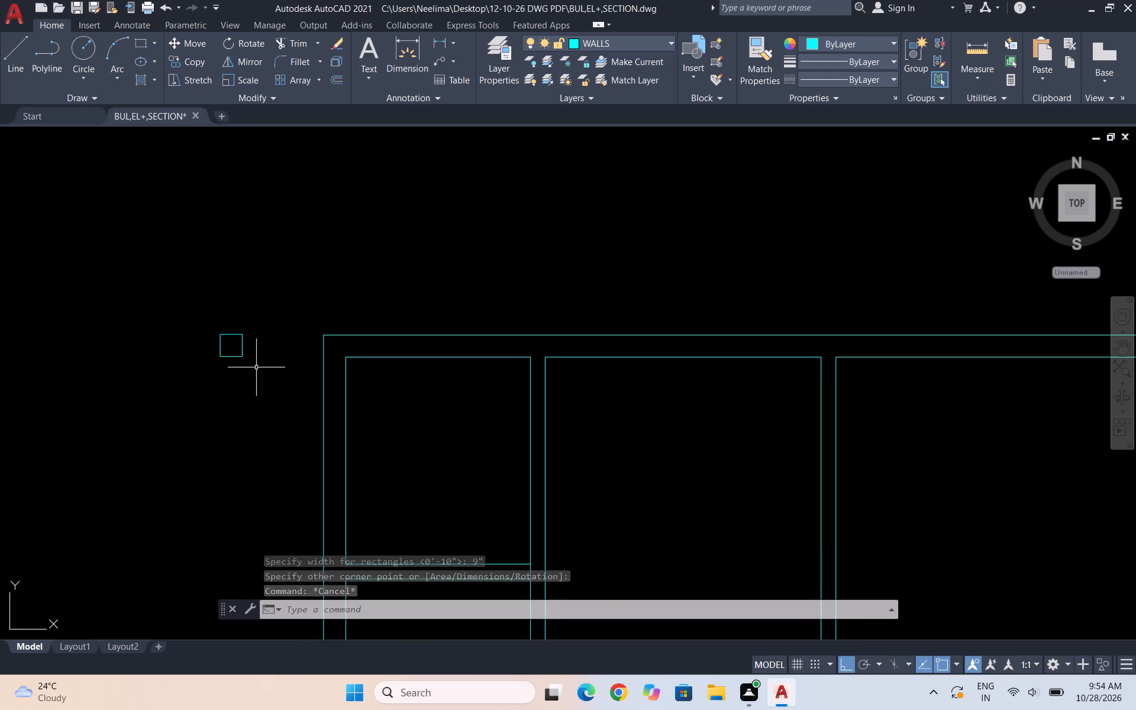
scroll(256, 367, up, 1)
click(256, 368)
click(141, 270)
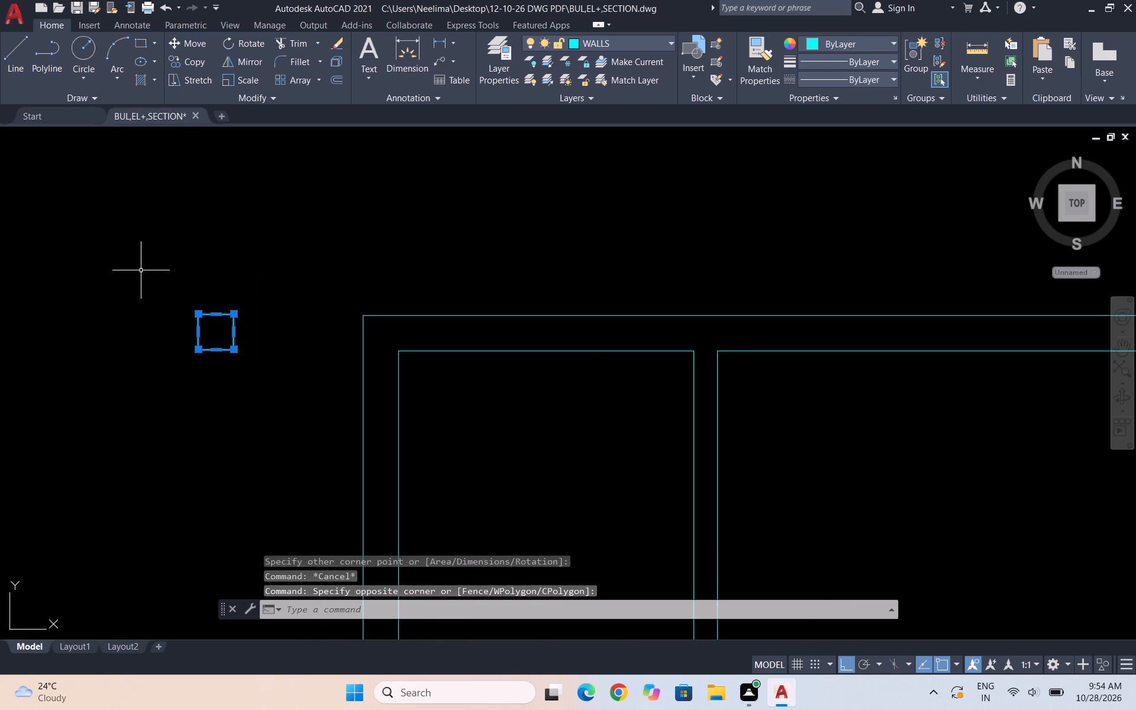
text(CO)
key(Return)
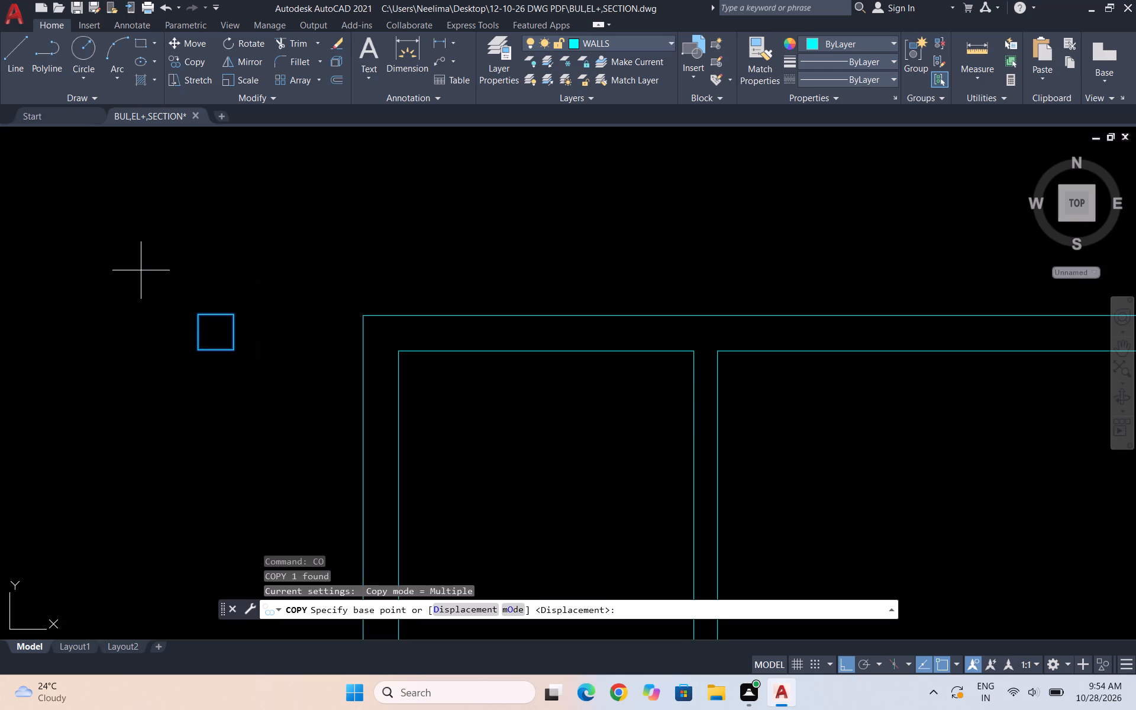
click(198, 313)
click(365, 314)
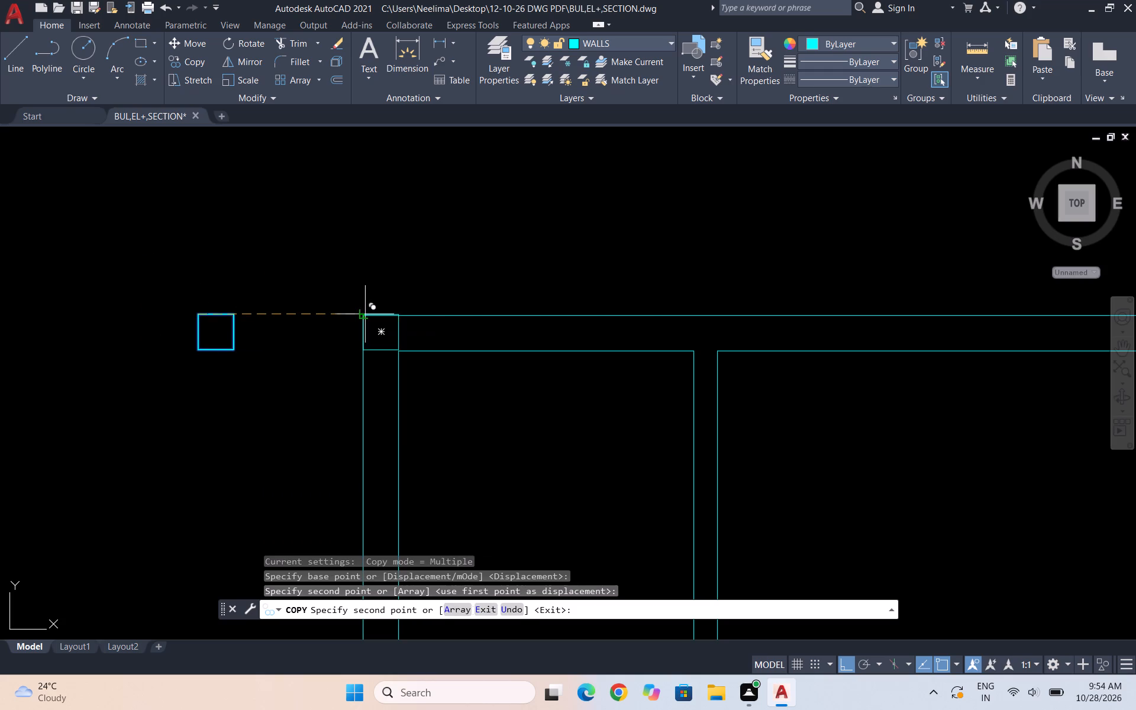
key(Escape)
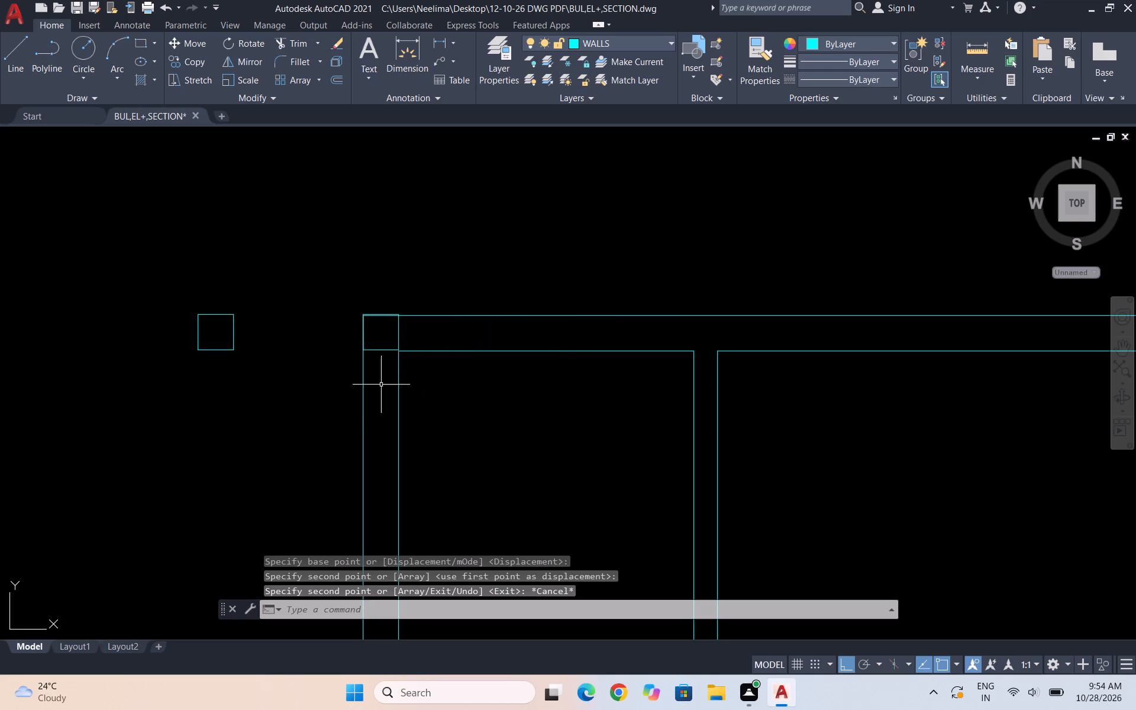
Move the copied square by its lower-right corner onto the inner upper-left corner of the outer walls.
scroll(553, 331, down, 2)
scroll(535, 331, up, 2)
scroll(475, 339, up, 4)
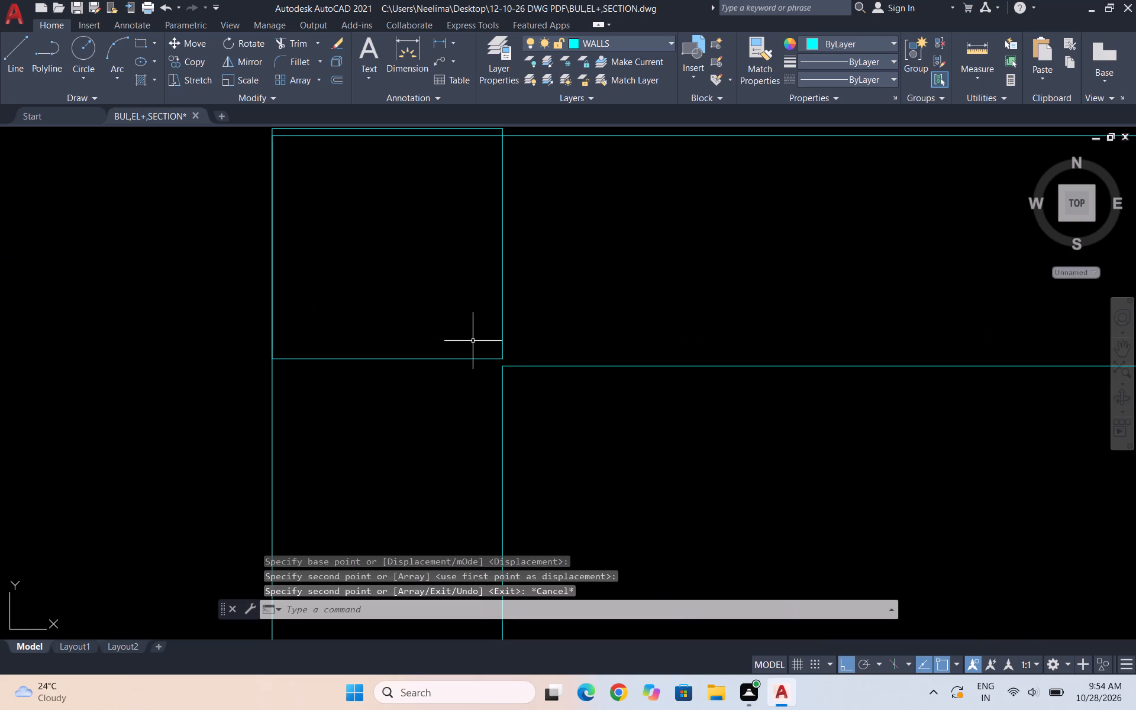
scroll(508, 345, up, 1)
scroll(622, 359, down, 1)
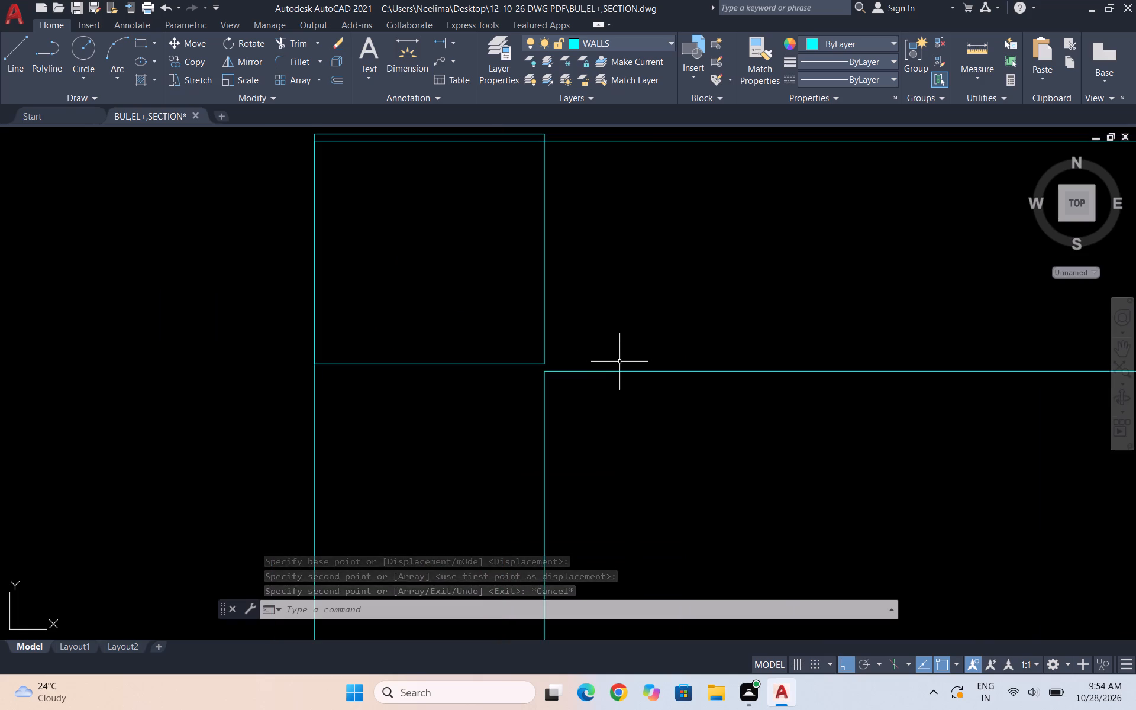
click(601, 290)
click(508, 277)
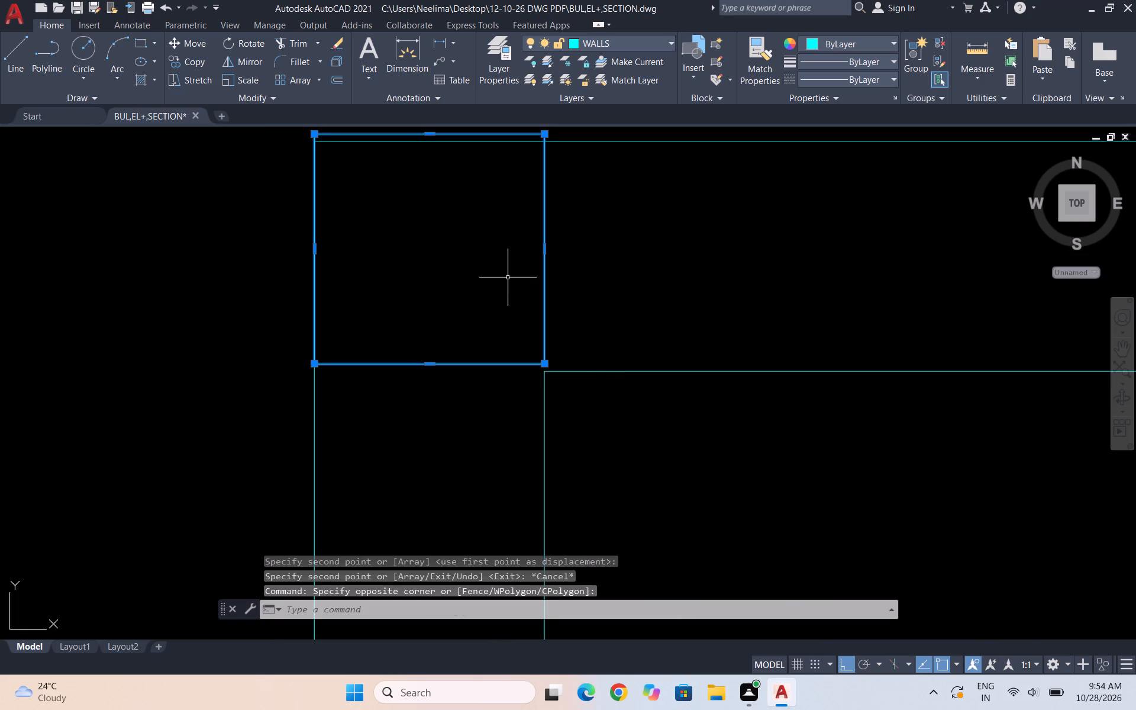
key(m)
key(Return)
scroll(550, 379, up, 3)
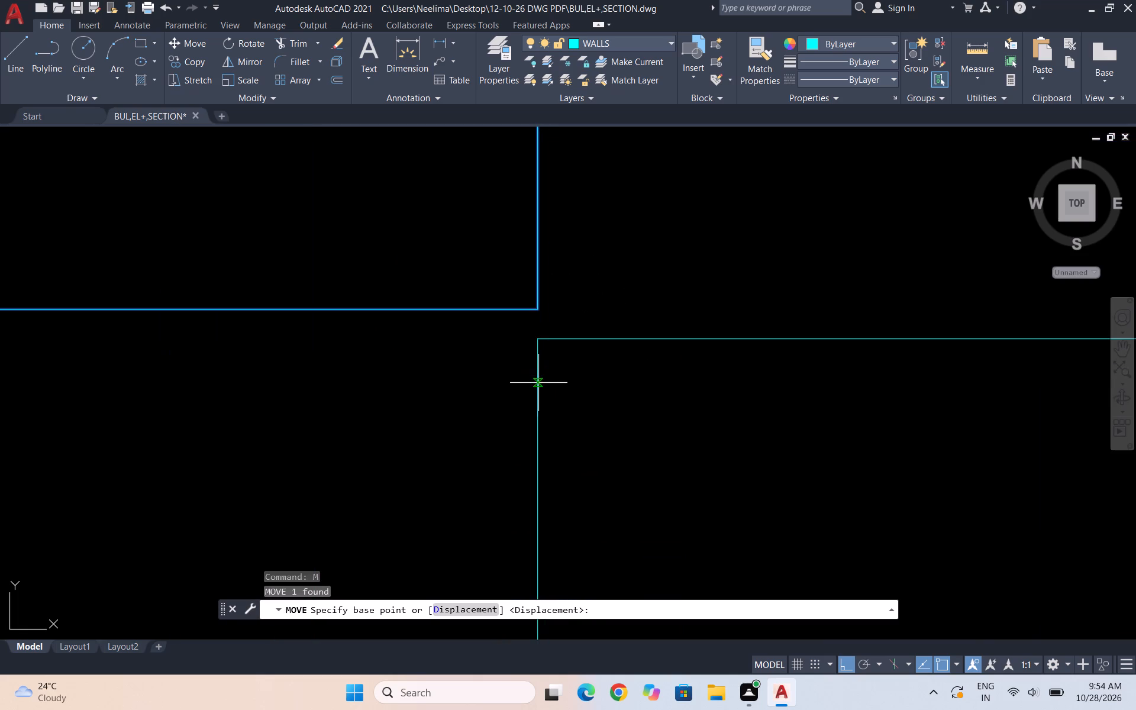
click(539, 309)
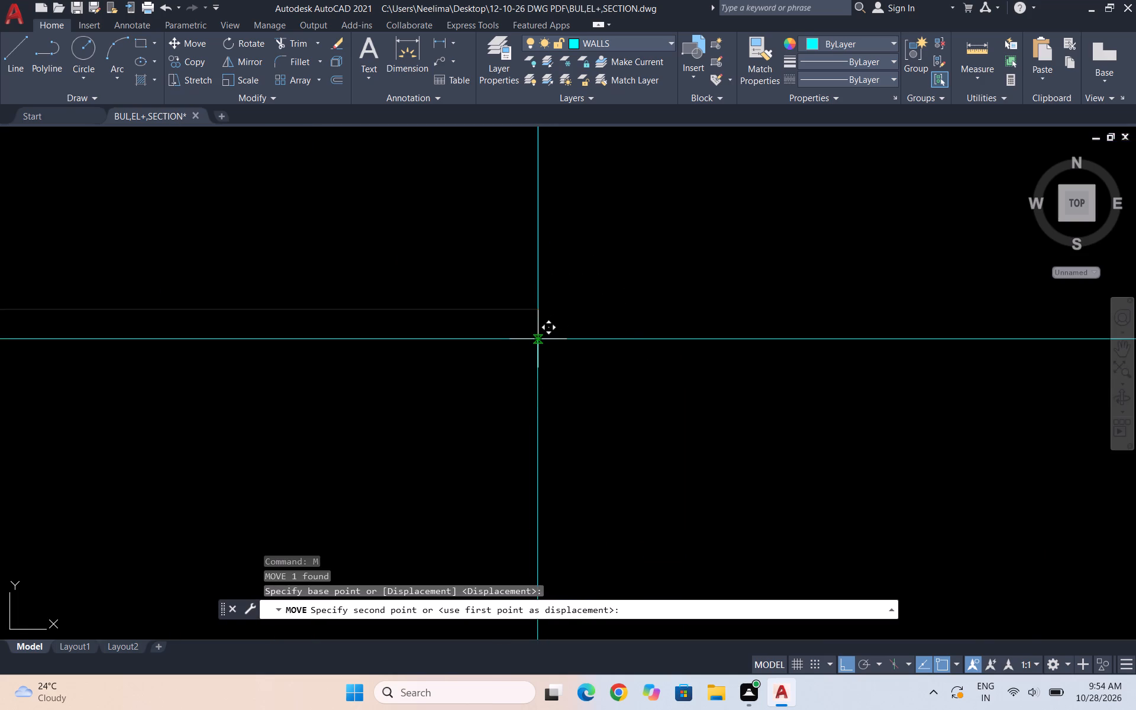
drag(537, 341, 543, 337)
scroll(559, 321, down, 7)
key(Escape)
Copy the loose 9" square by its lower-left corner to where the first vertical partition's left face meets the top wall's inner face.
scroll(388, 354, down, 2)
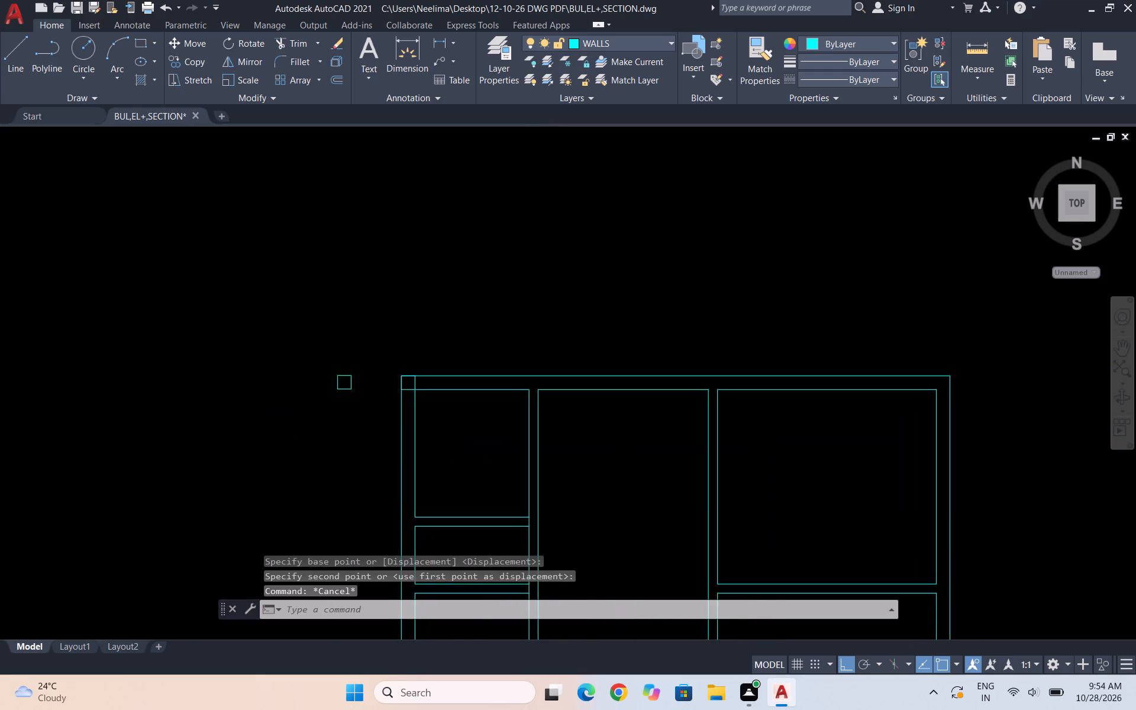
scroll(383, 351, down, 2)
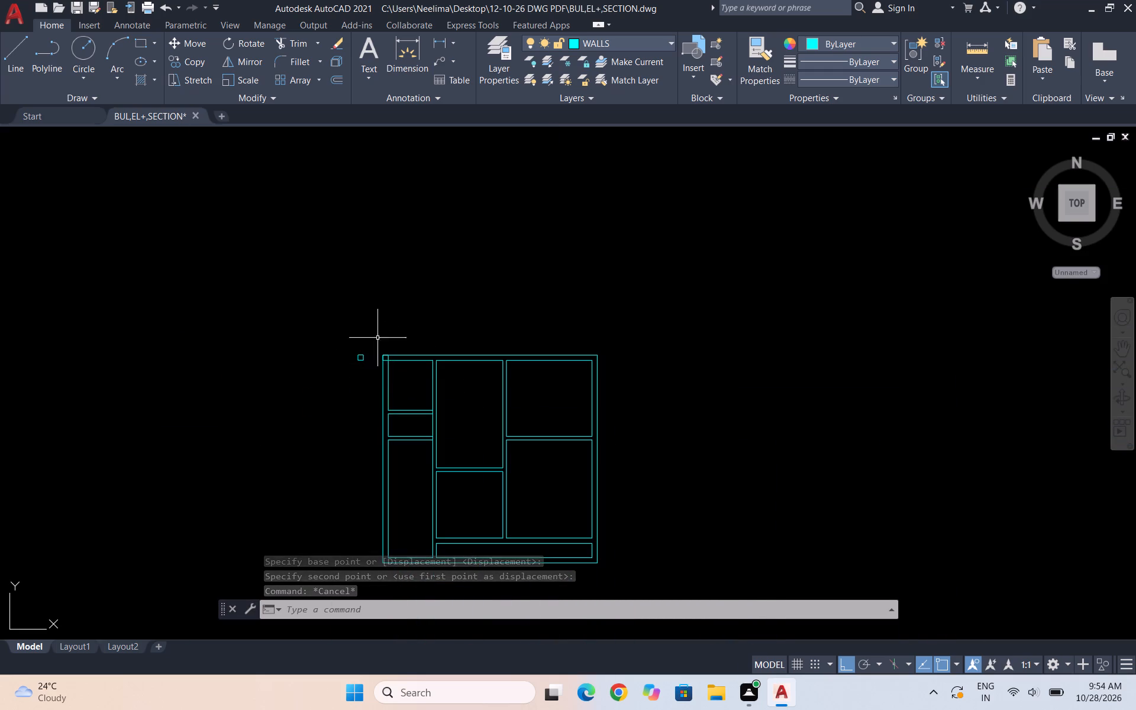
scroll(355, 376, up, 3)
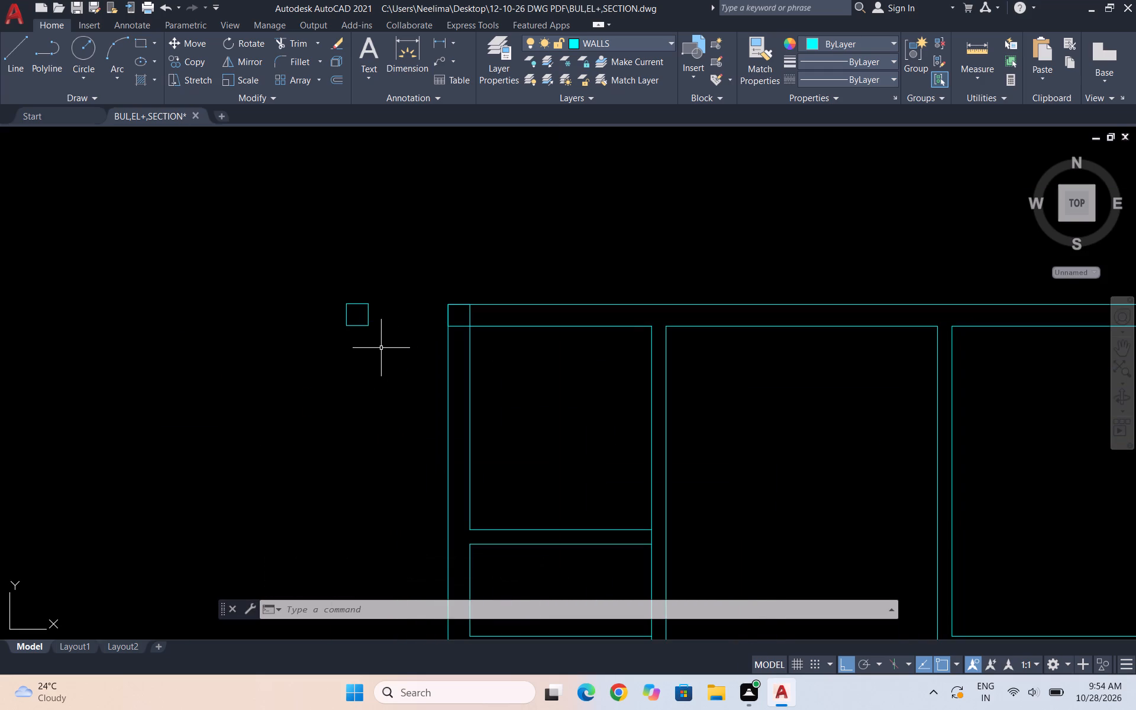
drag(386, 344, 376, 342)
click(296, 262)
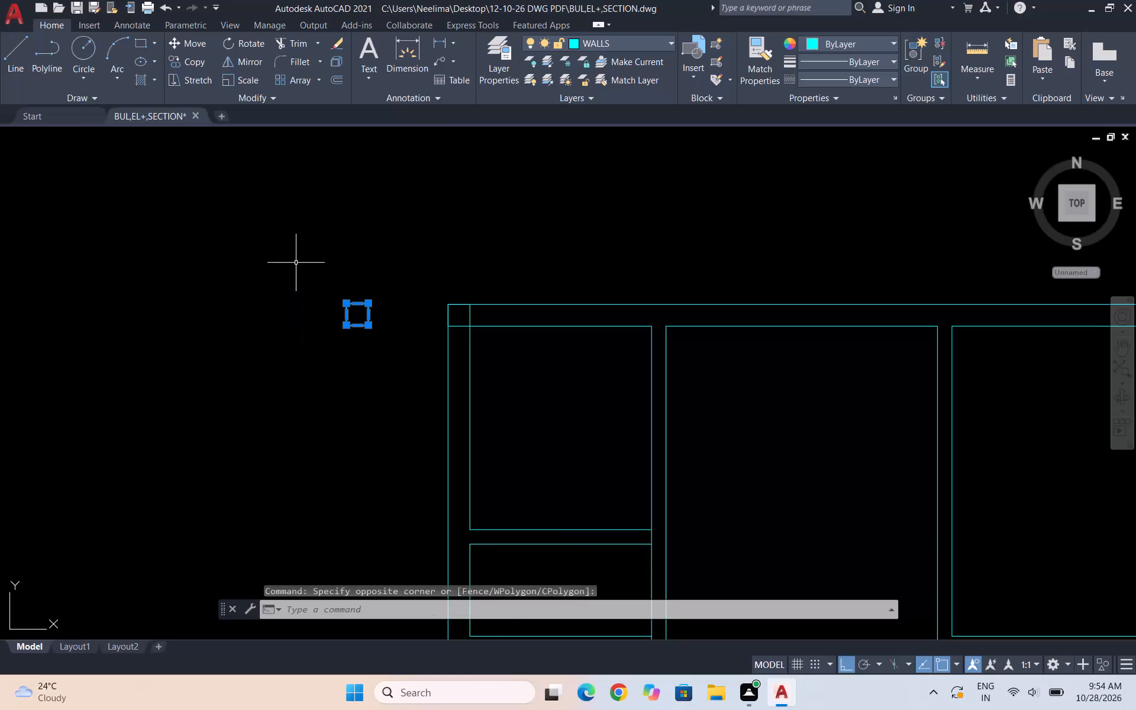
text(CO)
key(Return)
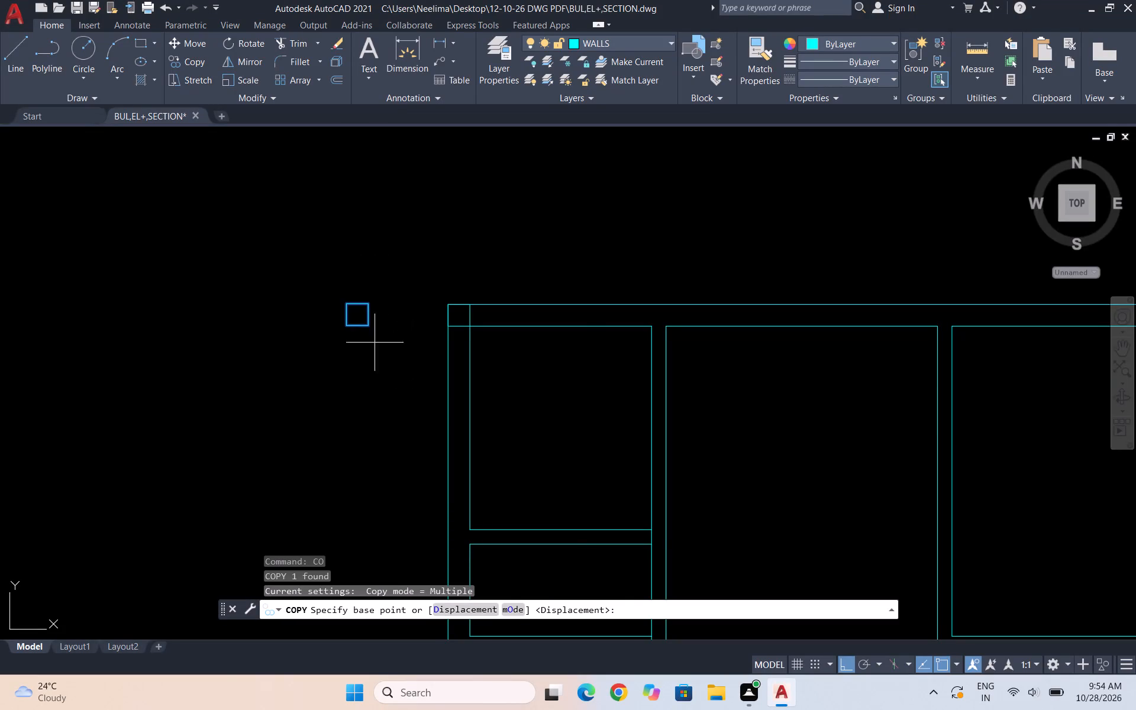
click(347, 325)
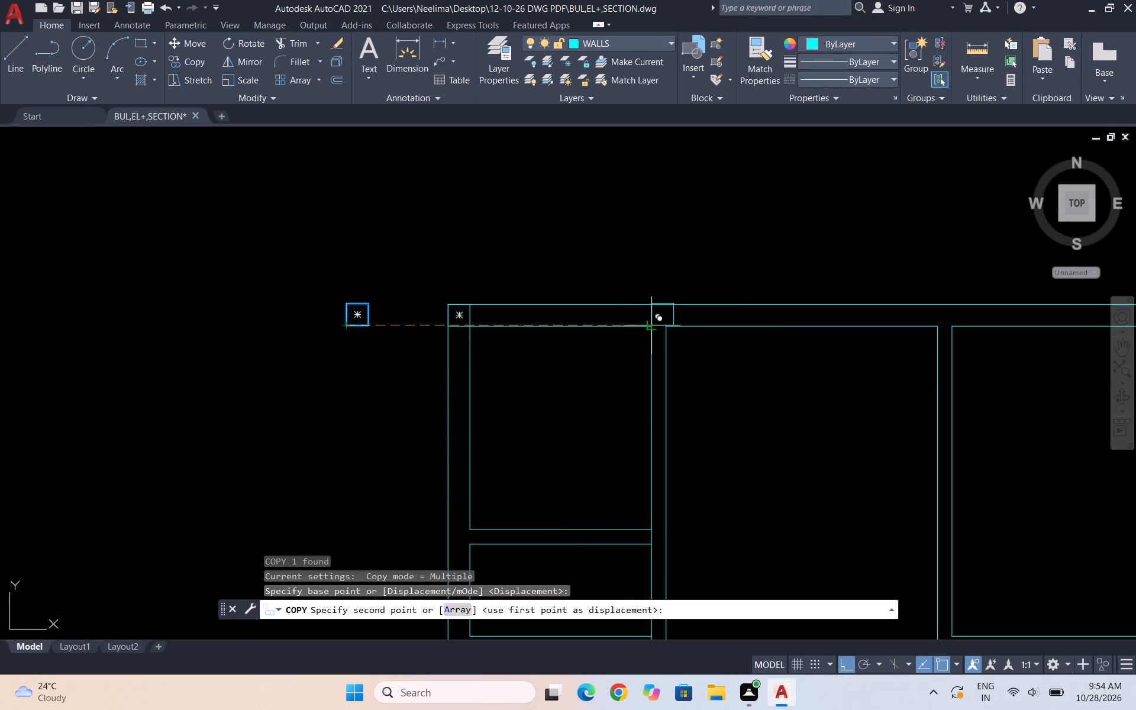
scroll(653, 328, up, 5)
click(639, 302)
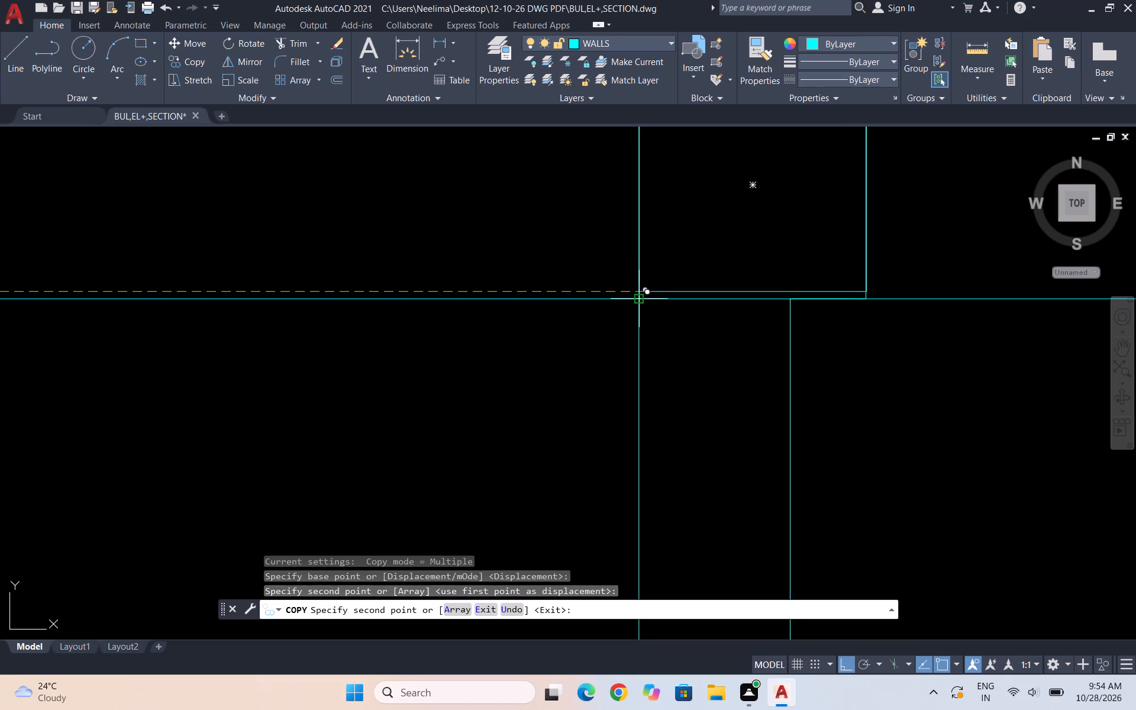
scroll(221, 419, down, 3)
scroll(614, 422, down, 2)
key(Escape)
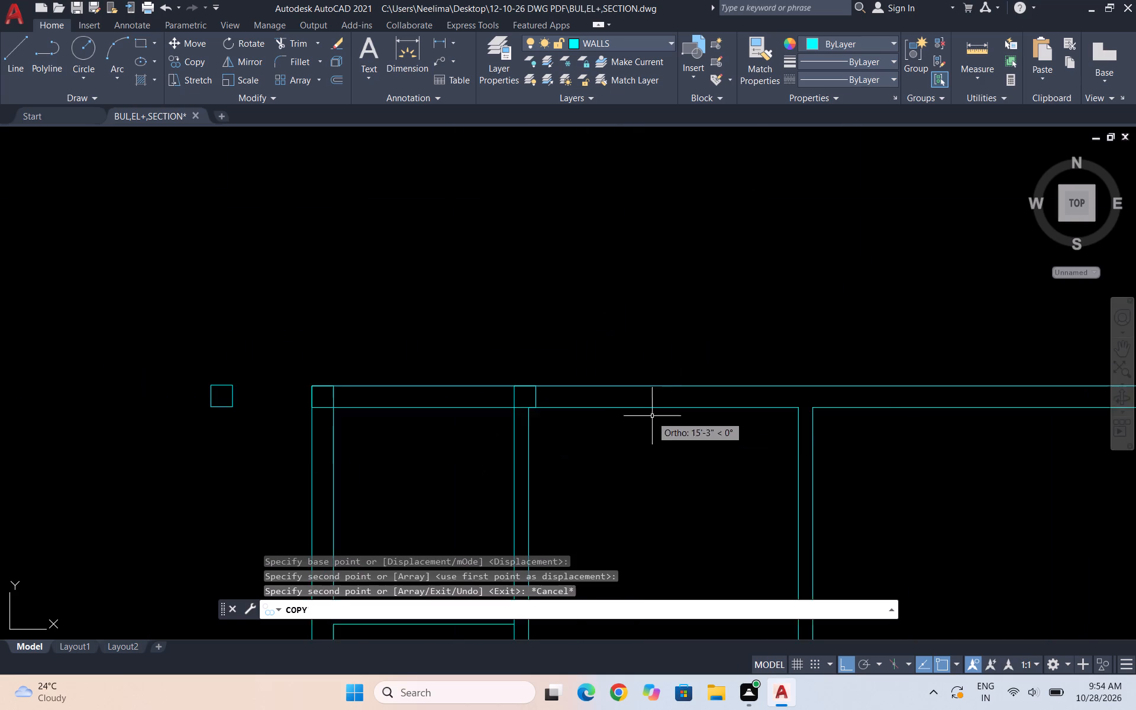
Move the square at the first partition junction sideways along the top wall so it is centred over the partition.
scroll(526, 398, up, 3)
click(629, 399)
click(431, 392)
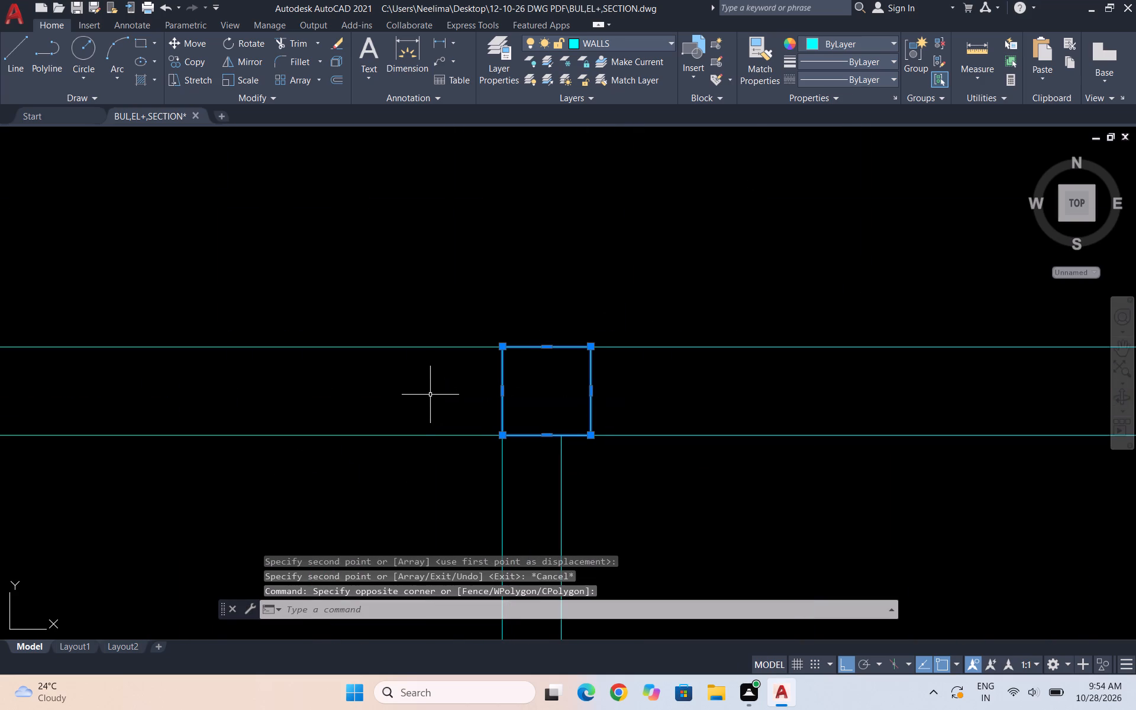
key(c)
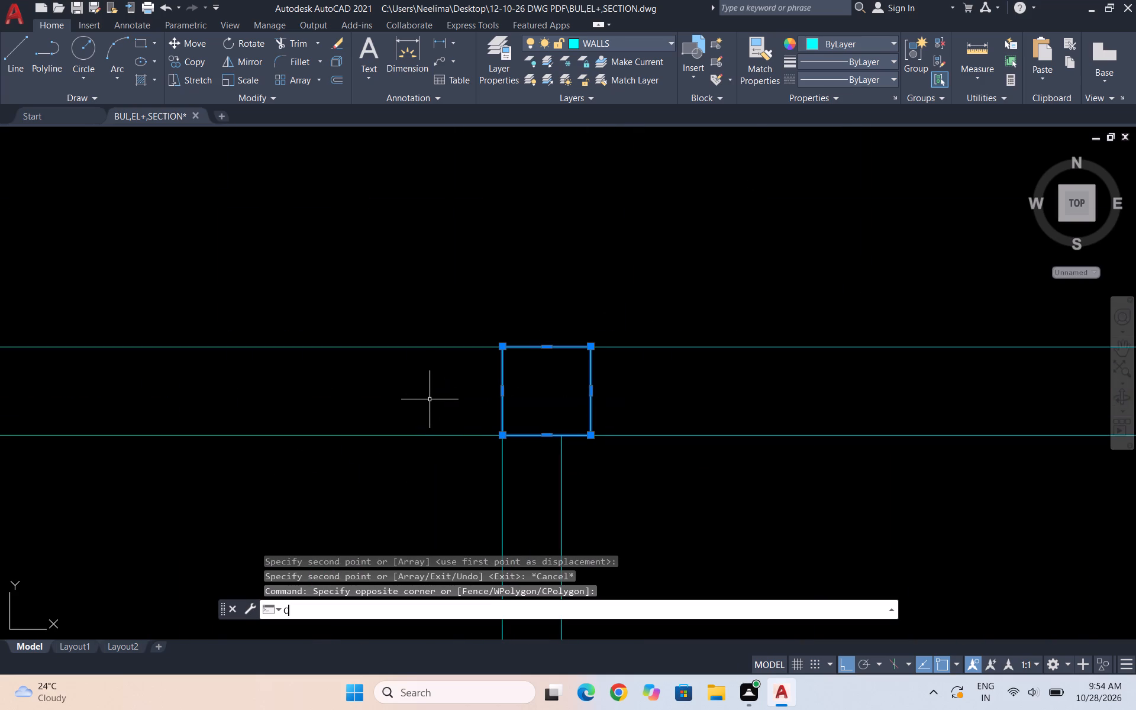
key(BackSpace)
key(m)
key(Return)
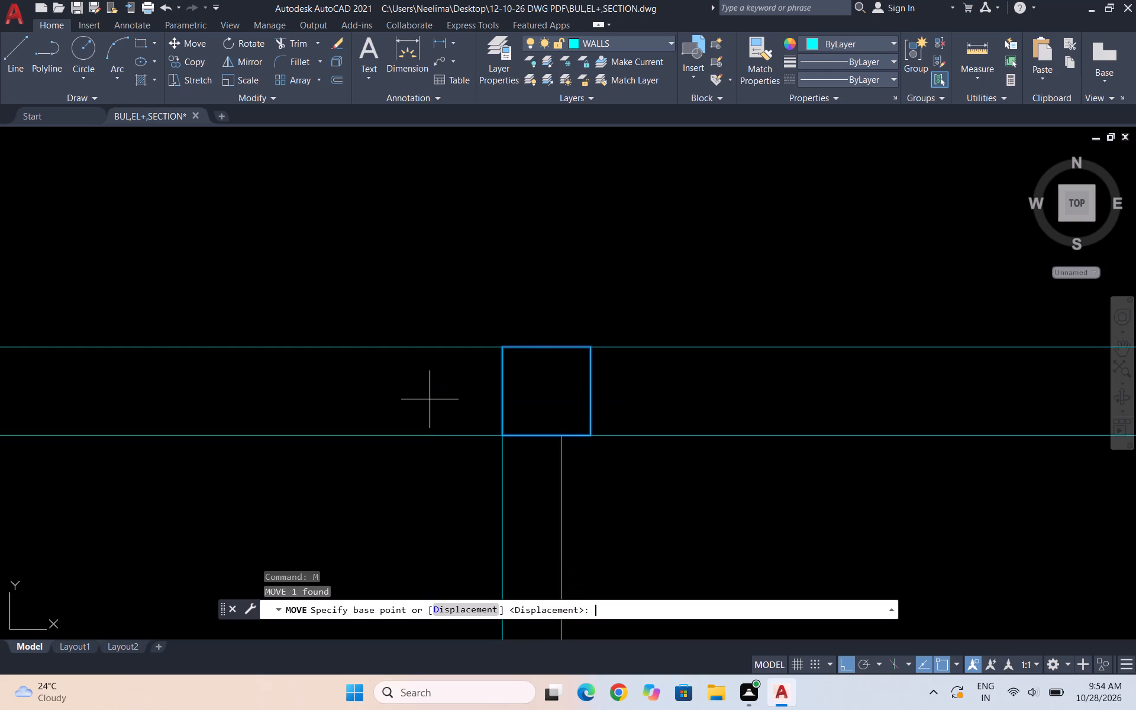
click(550, 436)
click(534, 434)
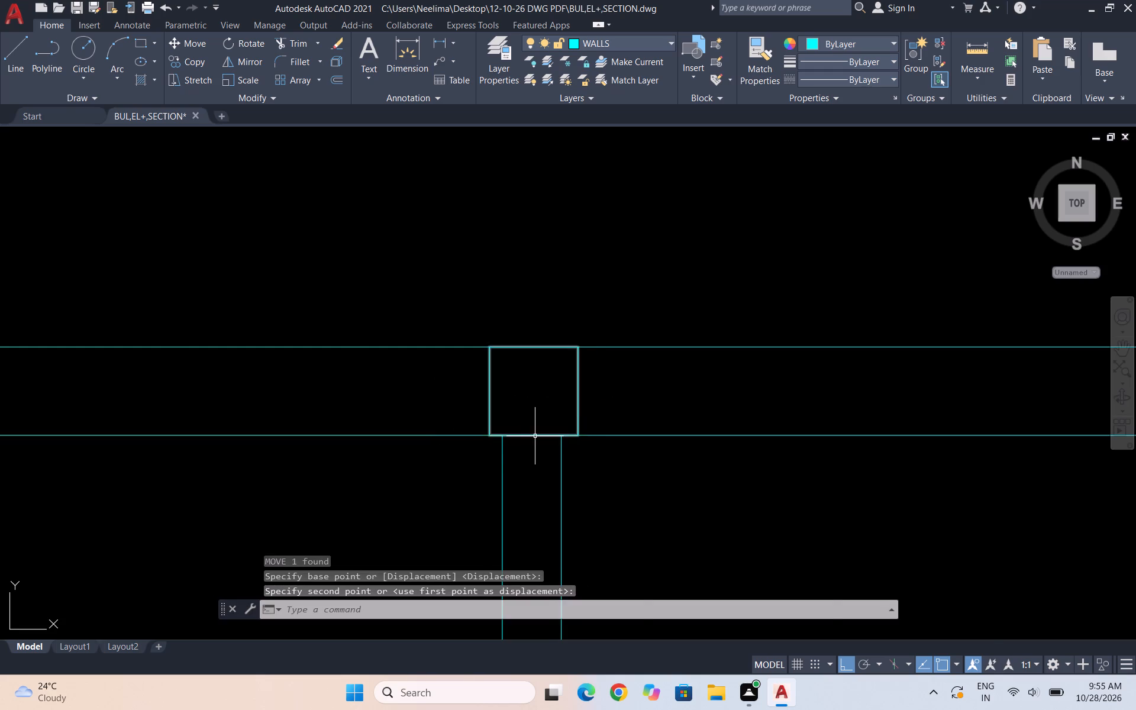
Copy the 9" square centred over the first vertical partition along the top wall so it is centred over the second vertical partition.
scroll(564, 412, down, 5)
scroll(538, 419, up, 2)
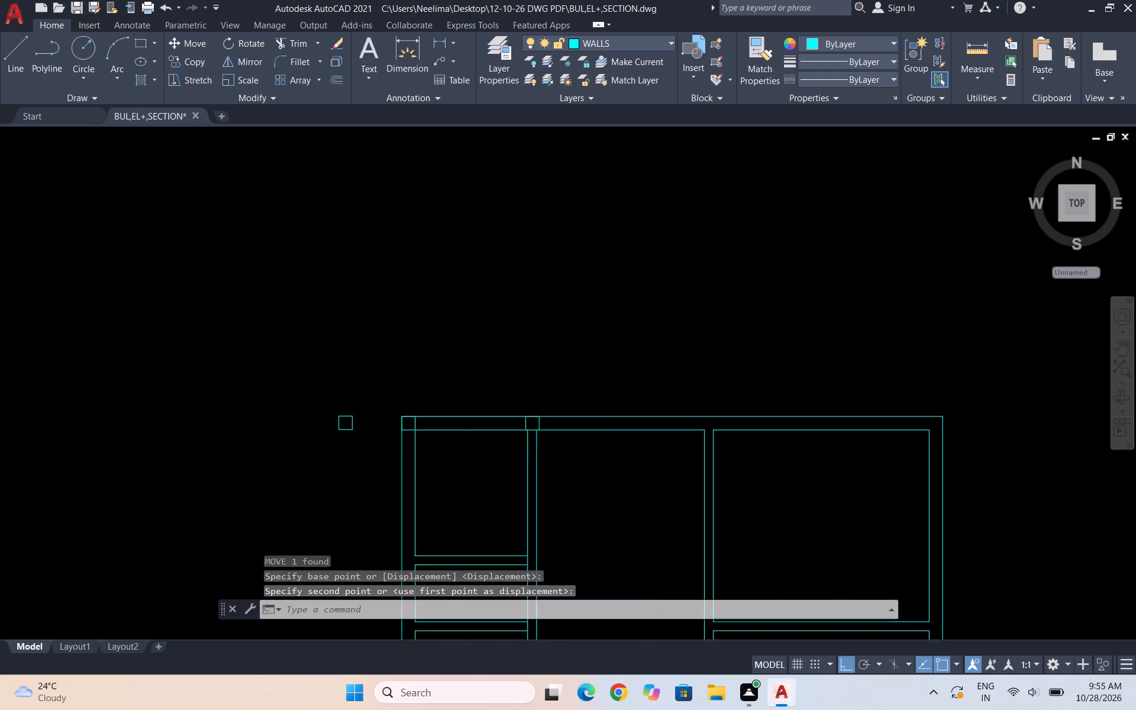
scroll(538, 419, up, 2)
click(563, 433)
click(452, 442)
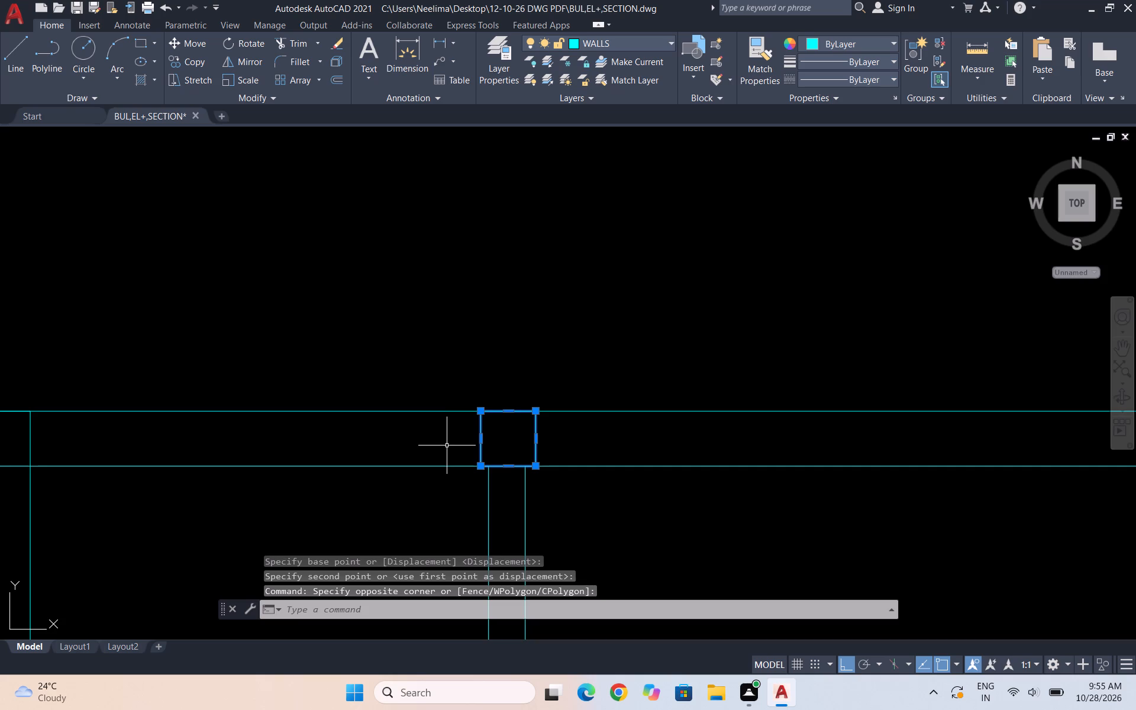
text(CO)
key(Return)
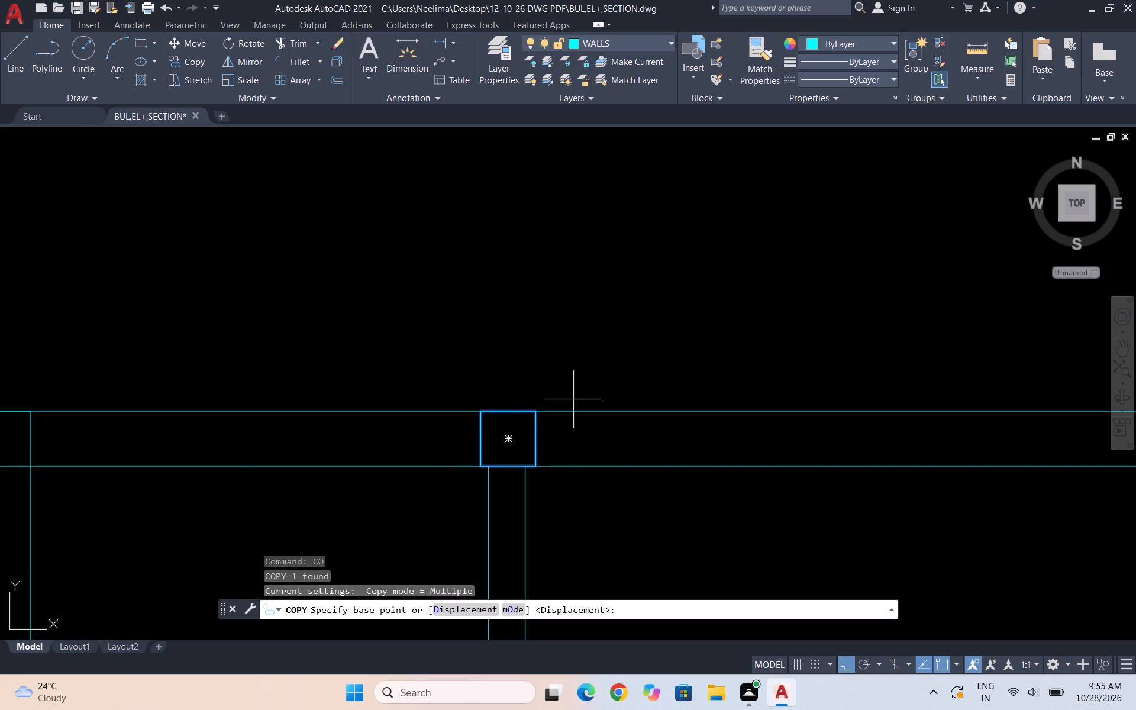
click(506, 437)
scroll(517, 419, down, 2)
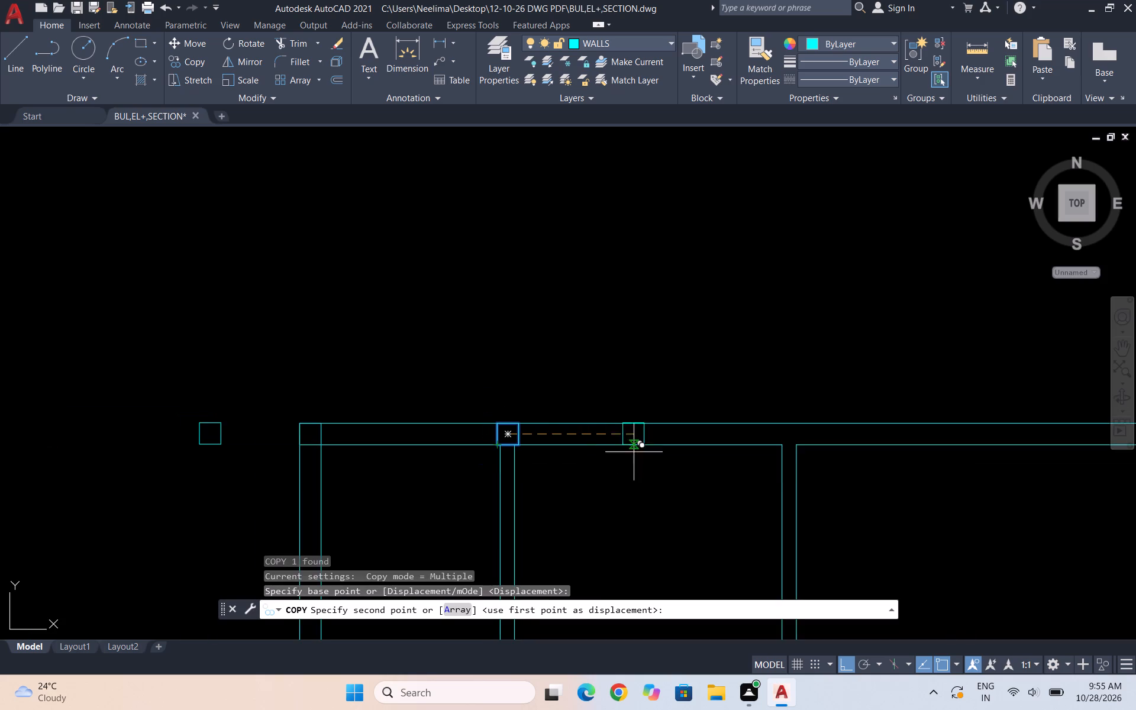
scroll(790, 439, up, 3)
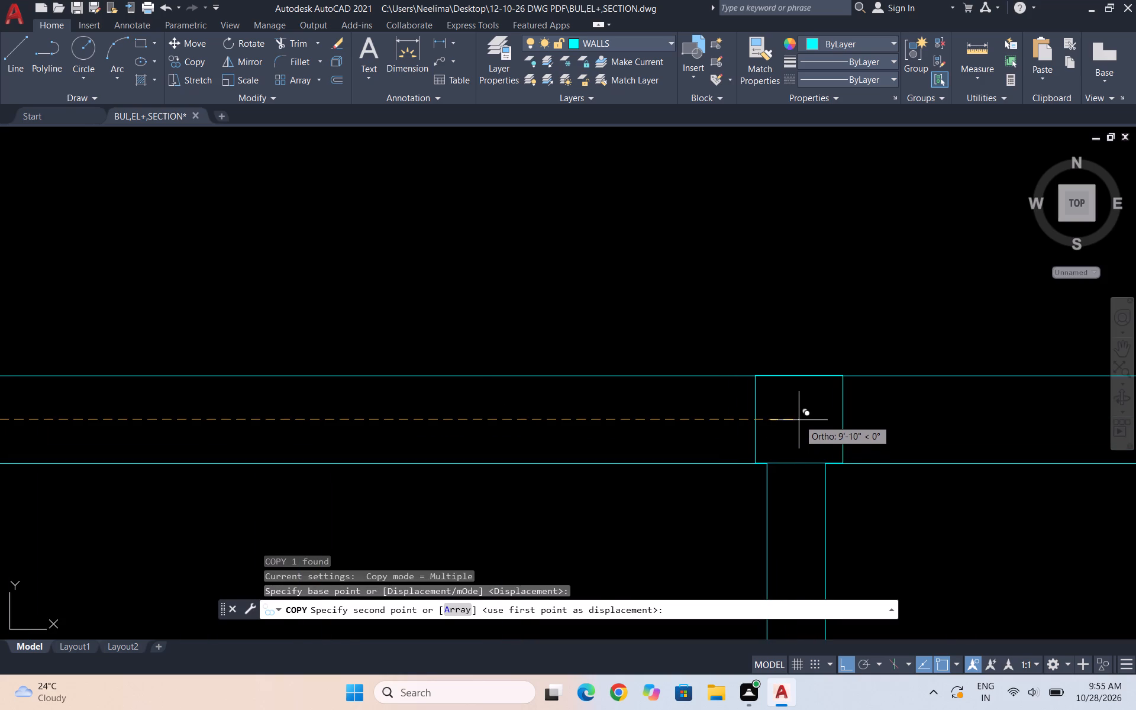
click(798, 417)
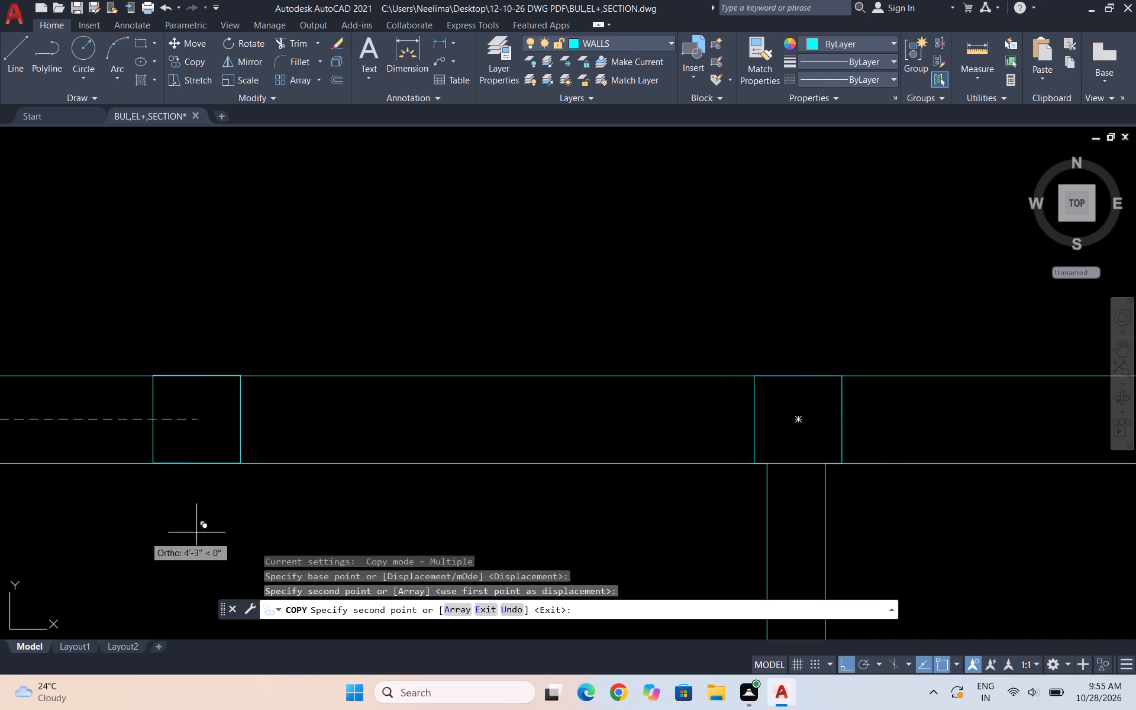
scroll(148, 530, down, 3)
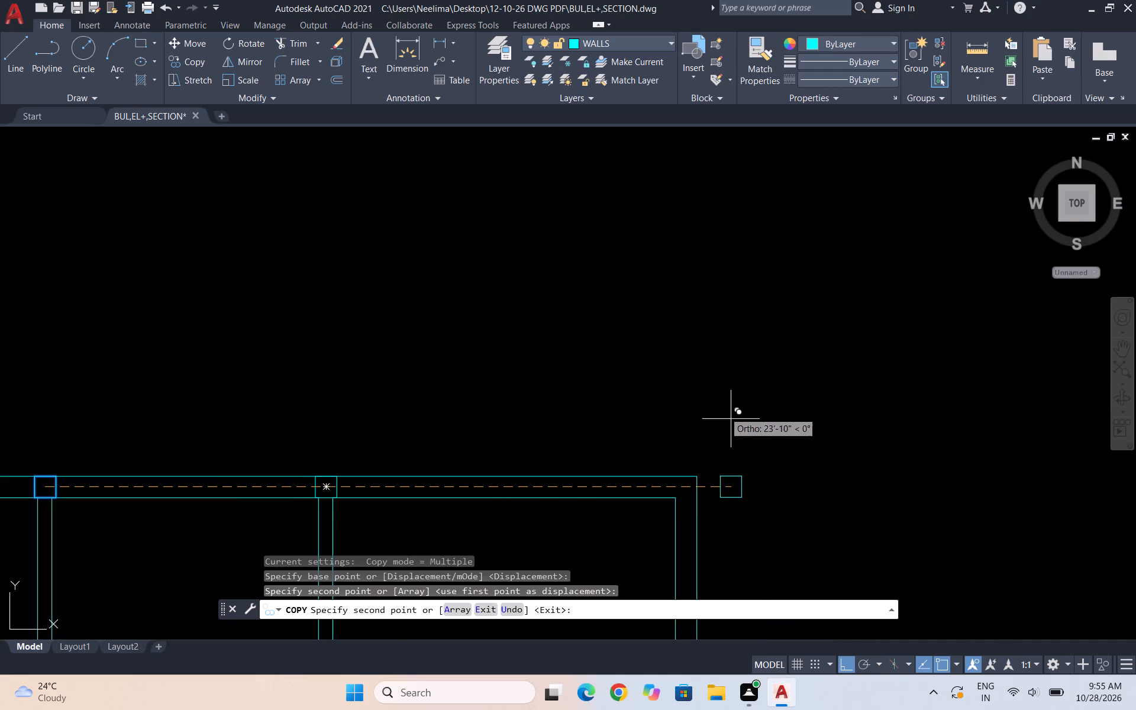
scroll(603, 432, down, 5)
key(Escape)
Copy the loose 9" square by its upper-right corner onto the outer upper-right corner of the plan's walls.
scroll(535, 431, up, 4)
scroll(585, 450, up, 2)
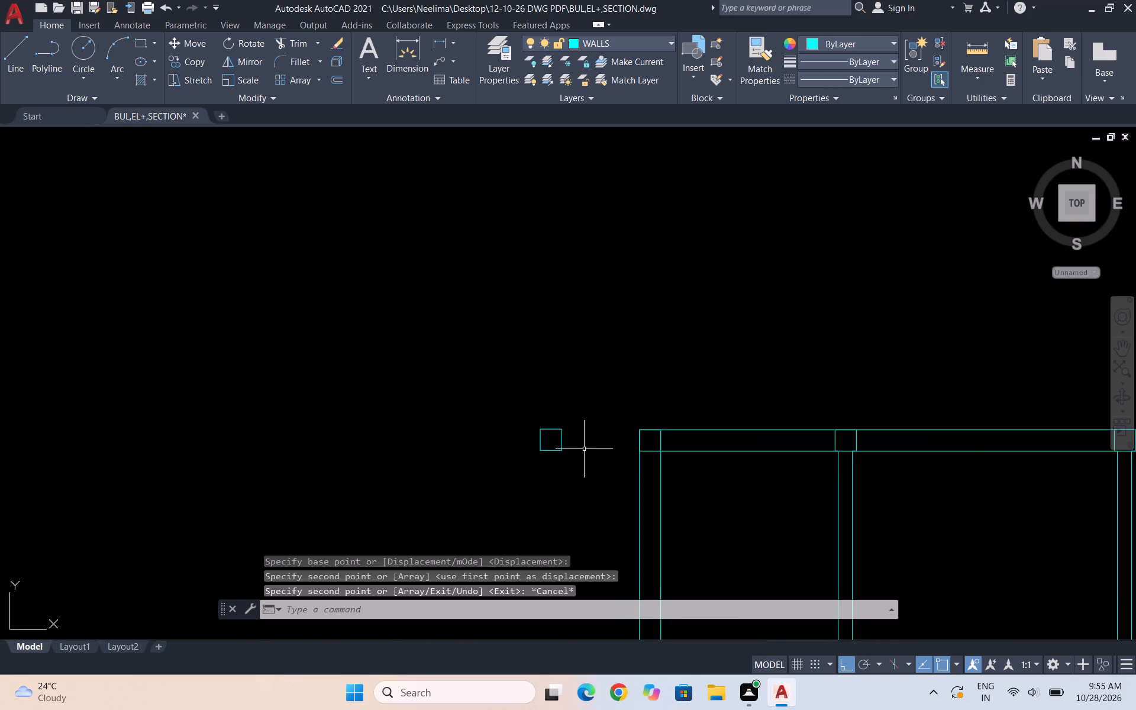
drag(592, 481, 587, 479)
click(489, 386)
text(CO)
key(Return)
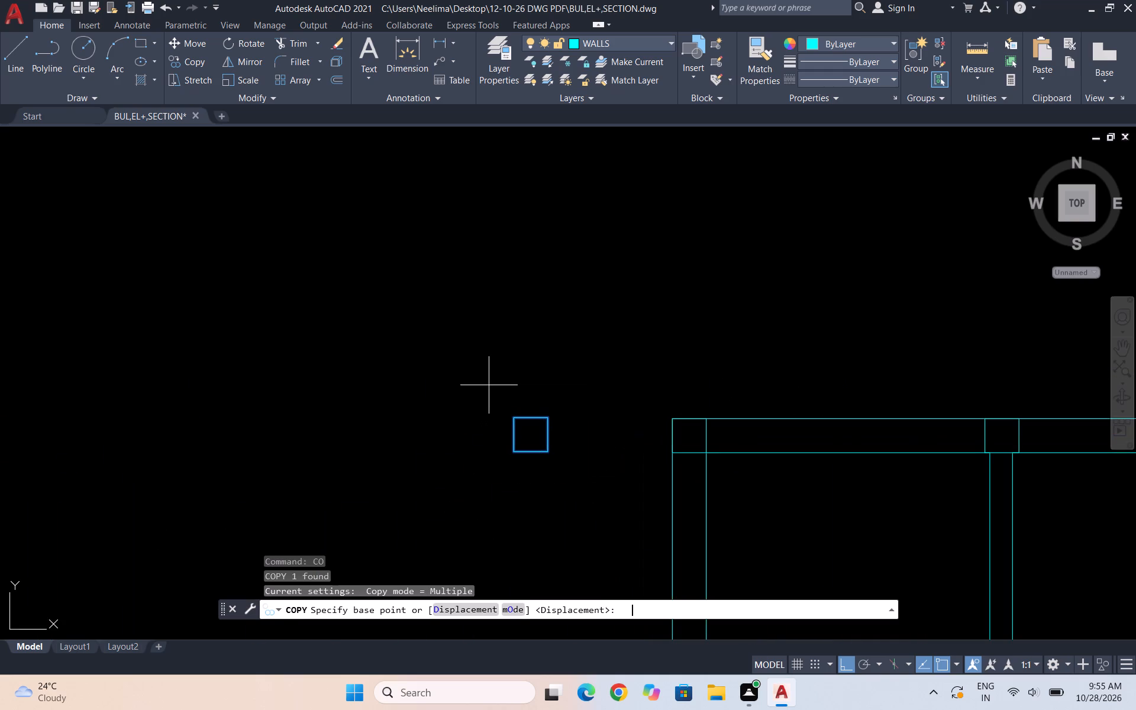
scroll(543, 415, up, 3)
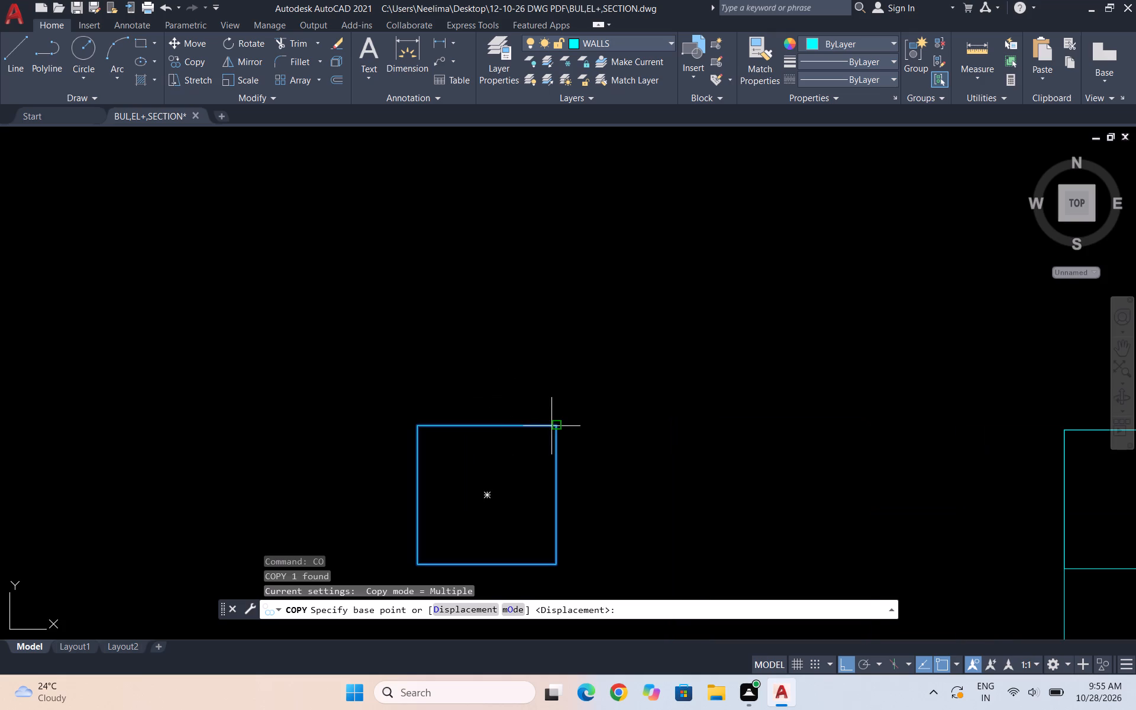
click(553, 425)
scroll(464, 427, down, 3)
scroll(722, 455, down, 3)
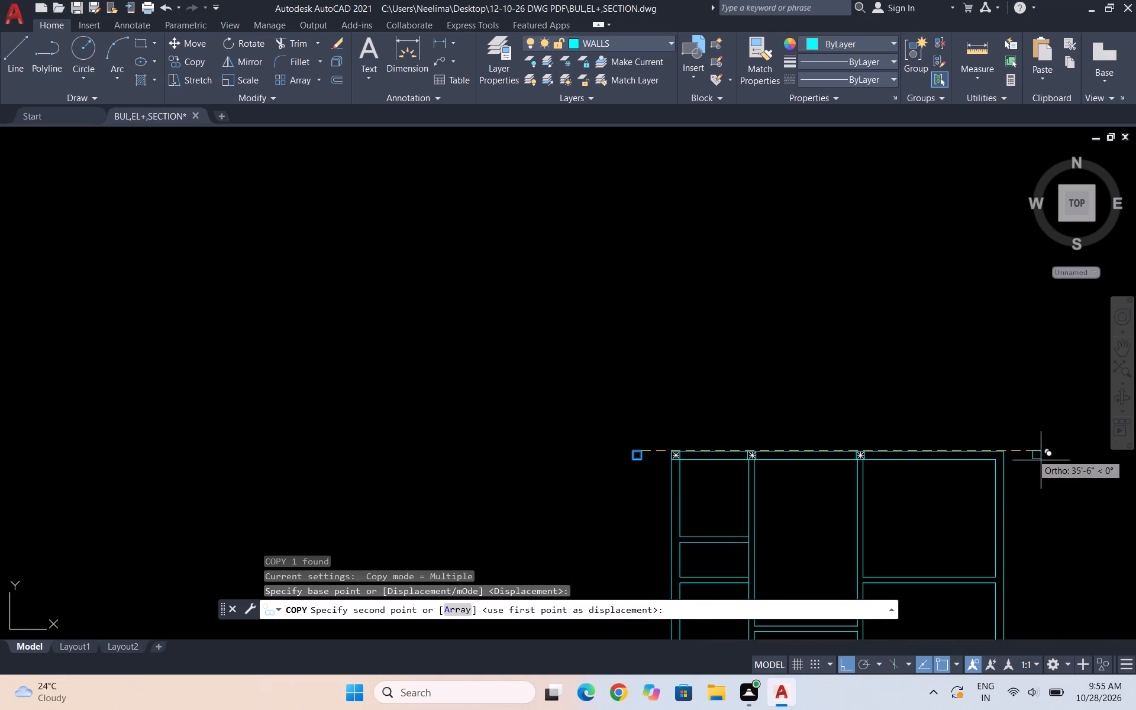
scroll(1005, 453, up, 4)
click(998, 454)
scroll(780, 358, down, 3)
key(Escape)
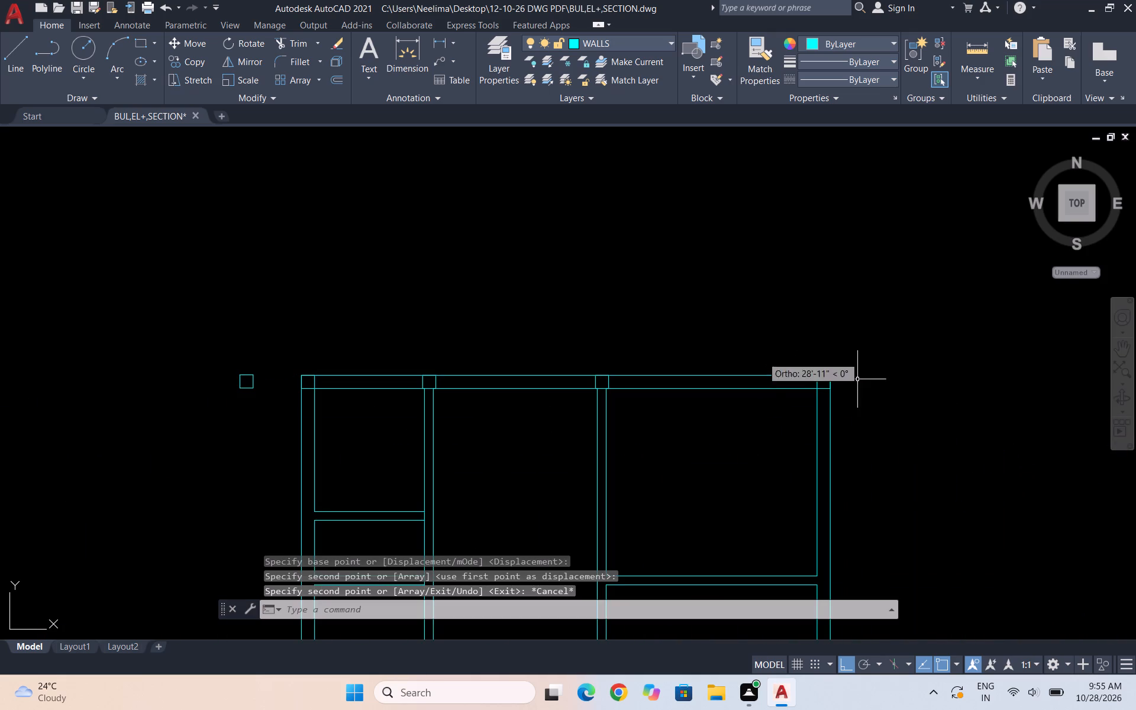
Copy the loose 9" square by its lower-left corner to where the right-hand room partition's lower face meets the right wall's inner face.
scroll(818, 390, up, 7)
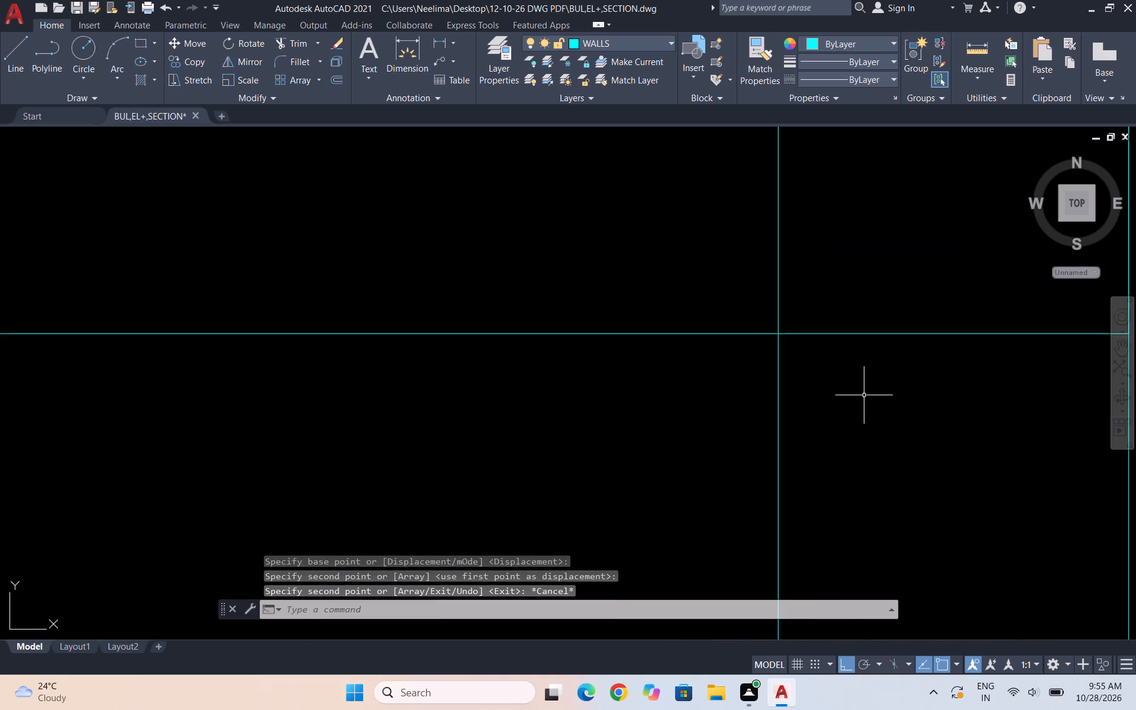
scroll(864, 395, down, 10)
scroll(859, 501, up, 2)
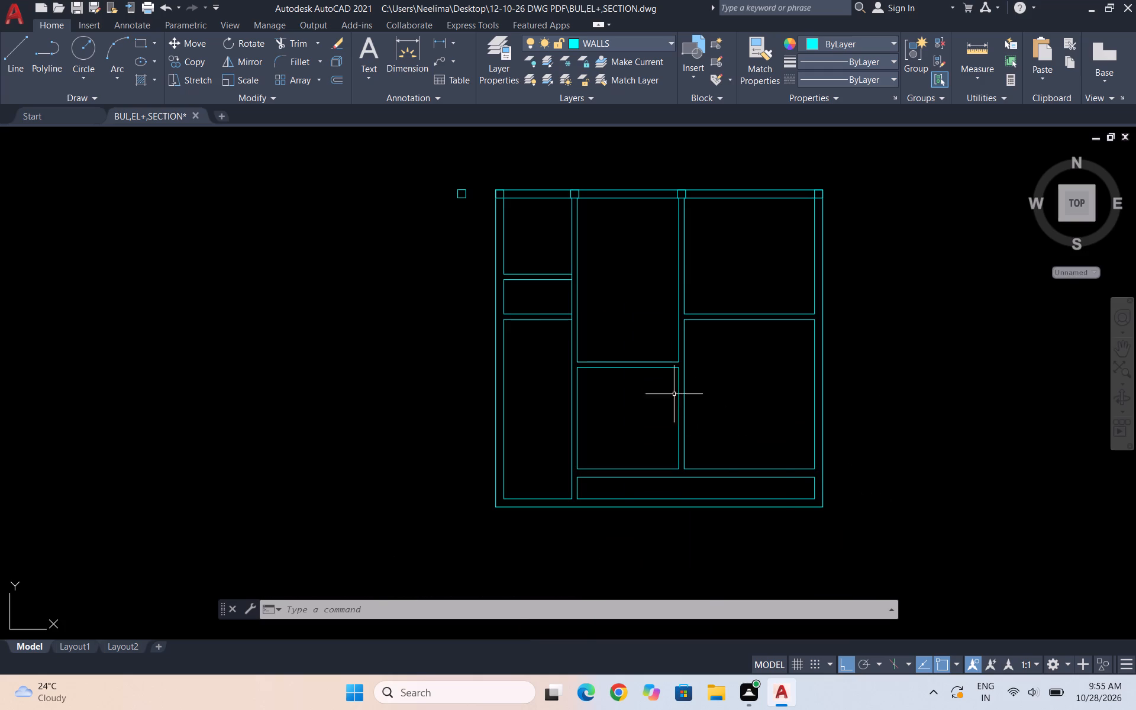
scroll(455, 175, up, 1)
click(483, 218)
click(436, 185)
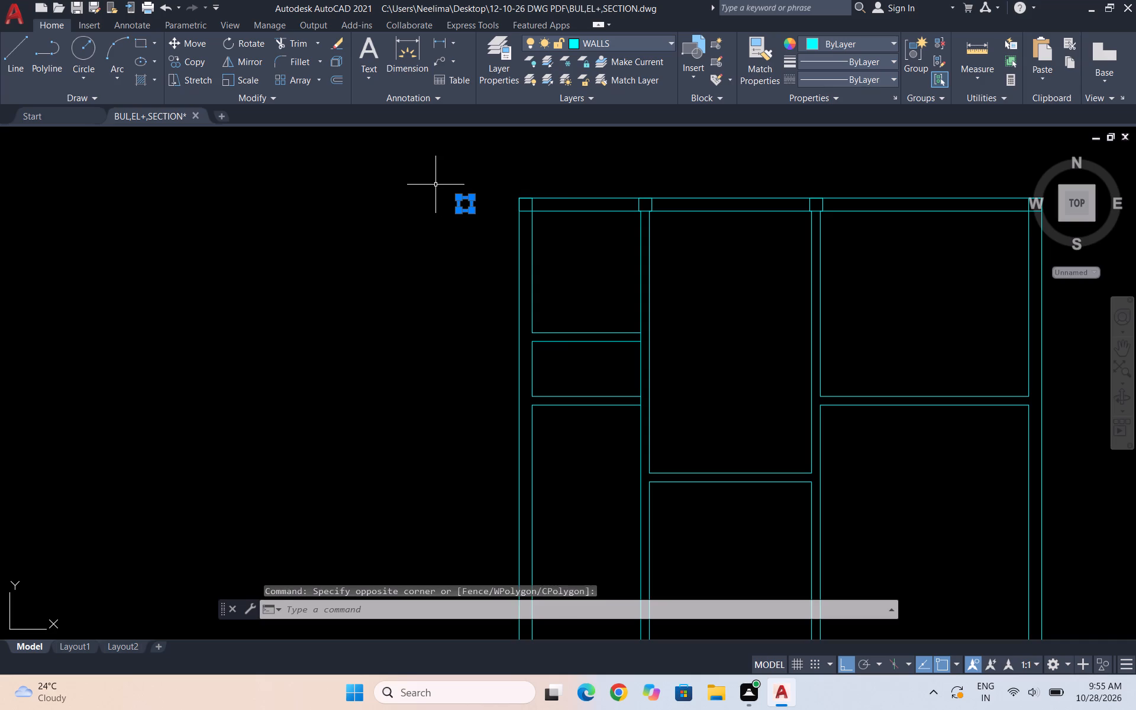
text(CO)
key(Return)
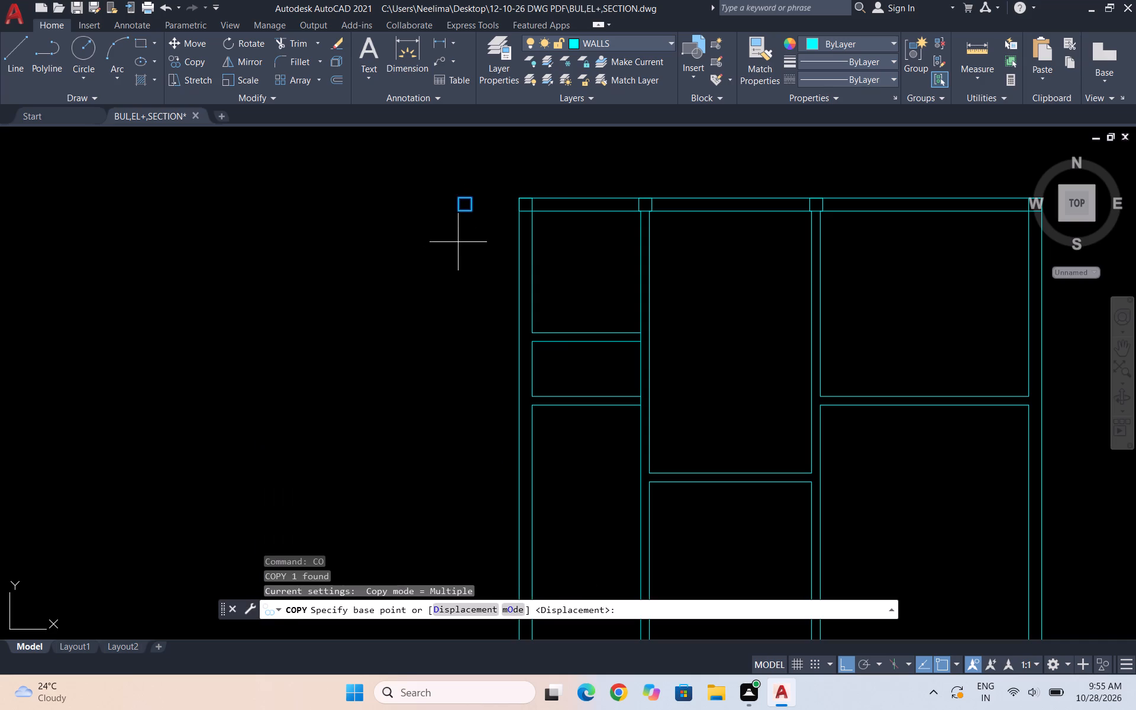
click(460, 210)
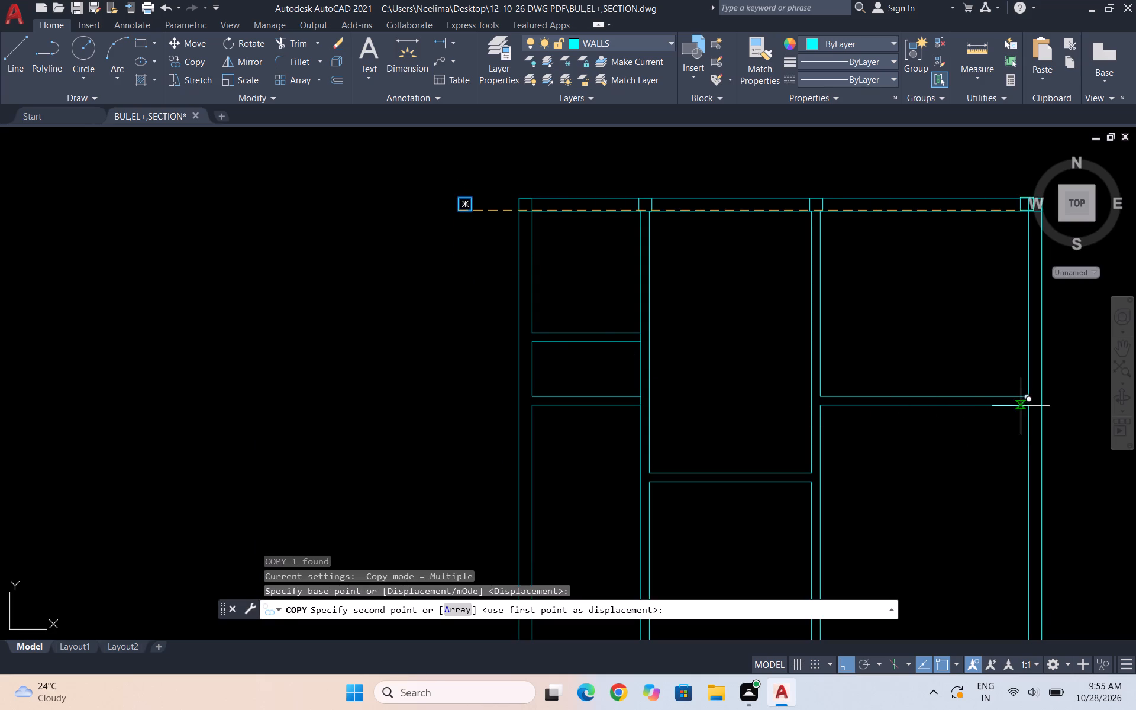
click(1028, 402)
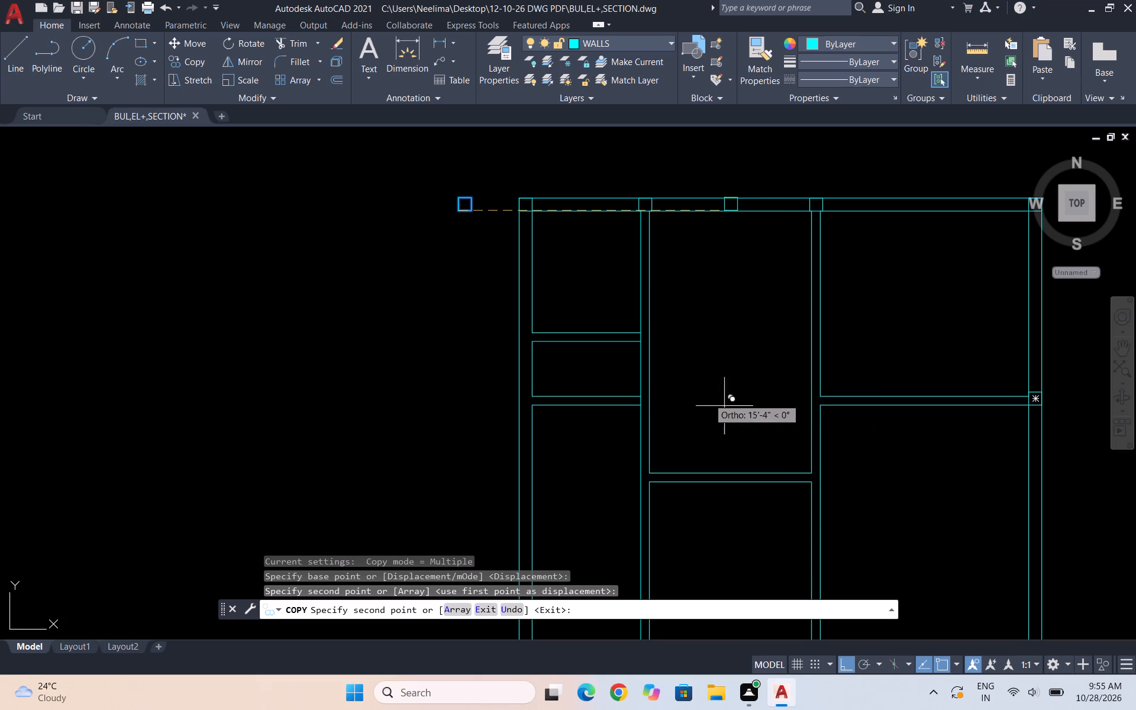
key(Escape)
Copy the loose 9" square by its lower-right corner to where the lower left-hand partition's bottom face meets the left wall's inner face.
drag(487, 225, 476, 218)
click(434, 173)
text(CO)
key(Return)
scroll(483, 219, up, 1)
click(467, 206)
scroll(416, 199, down, 2)
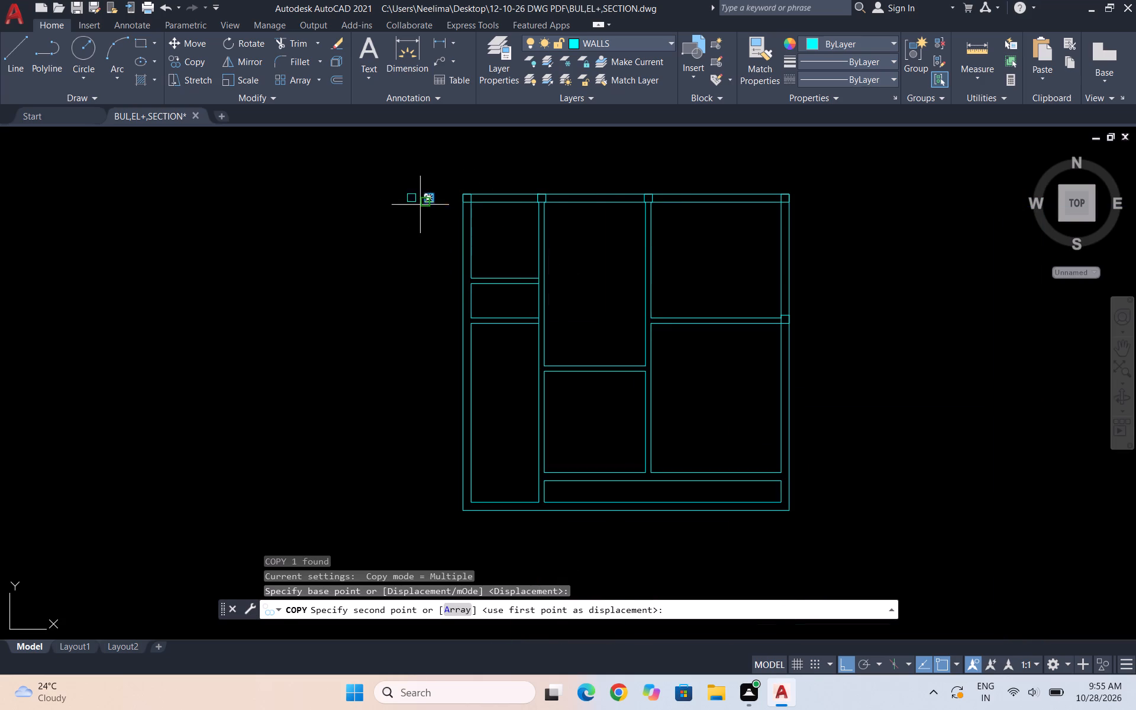
scroll(652, 333, up, 2)
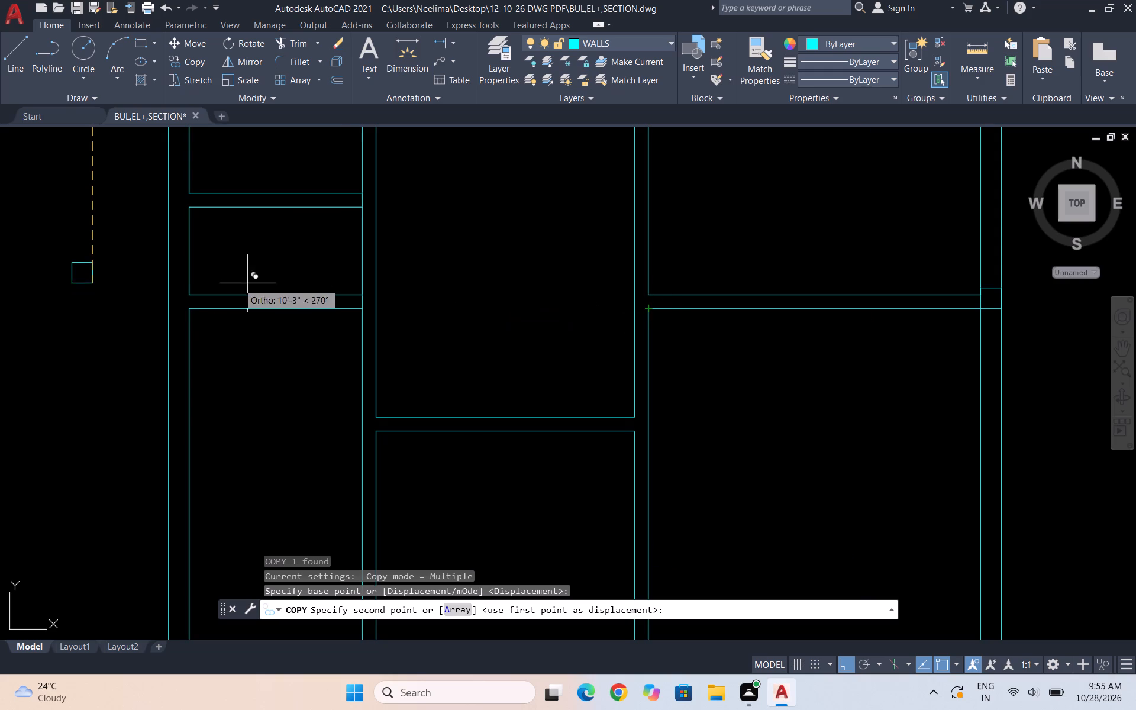
click(191, 304)
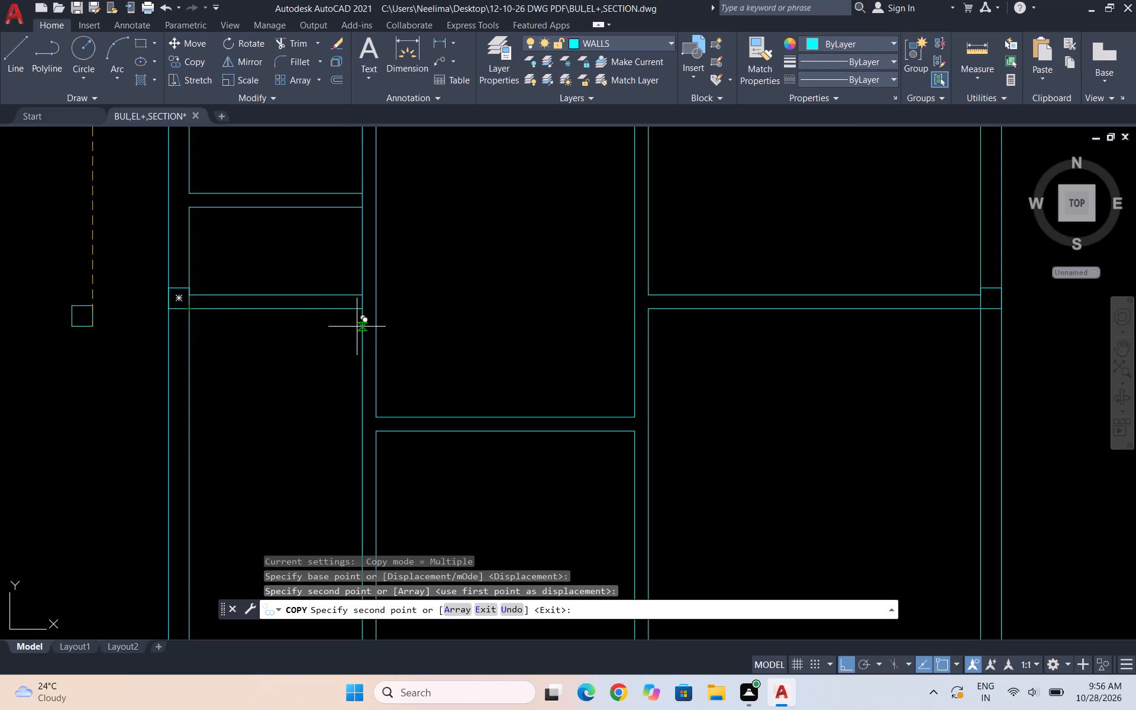
key(Escape)
Move the square on the left wall down by its right edge's midpoint so it is centred on the horizontal partition.
scroll(180, 283, up, 3)
drag(199, 399, 194, 392)
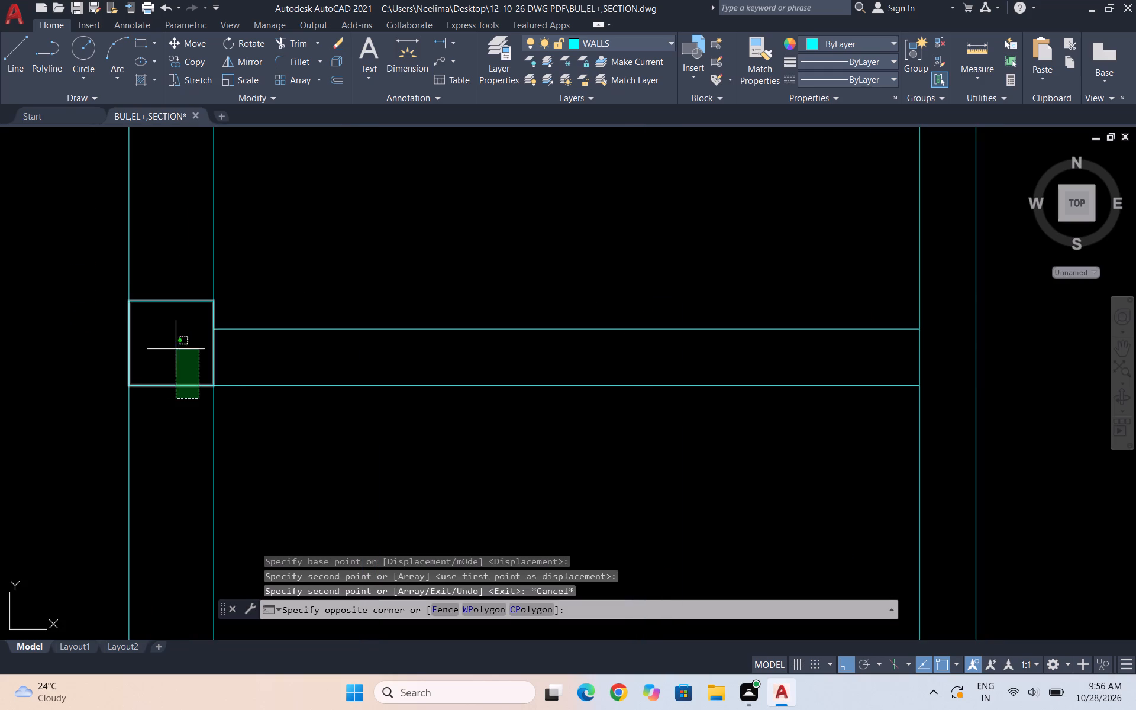
click(159, 286)
key(m)
key(Return)
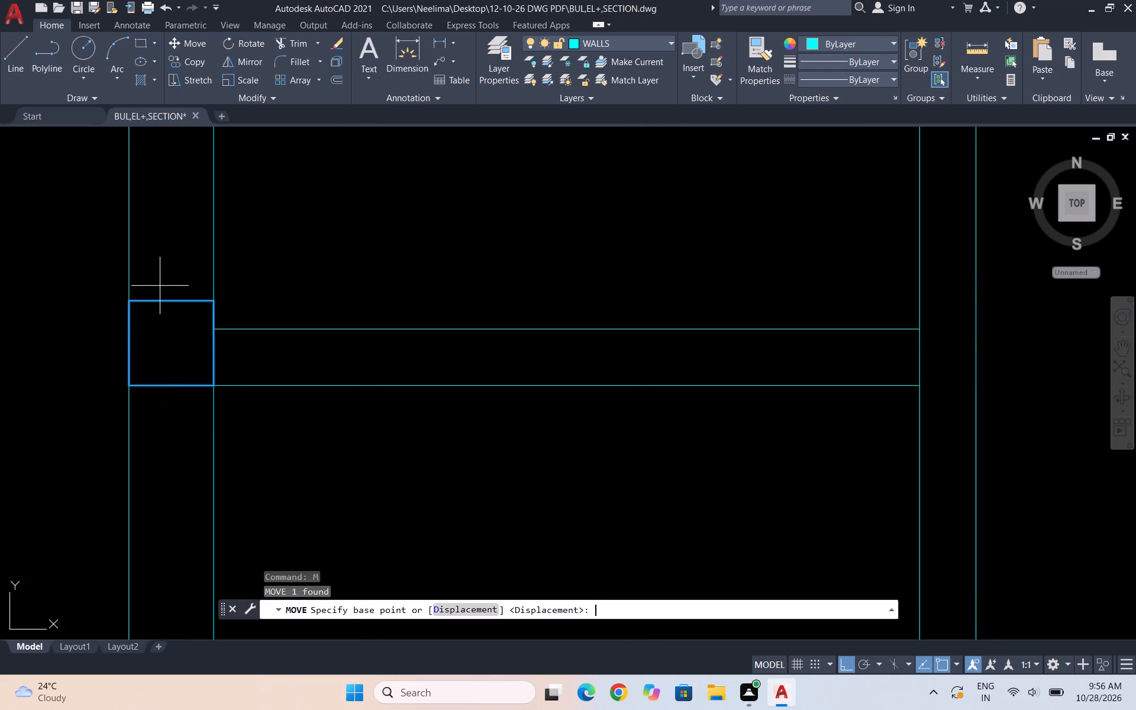
click(214, 343)
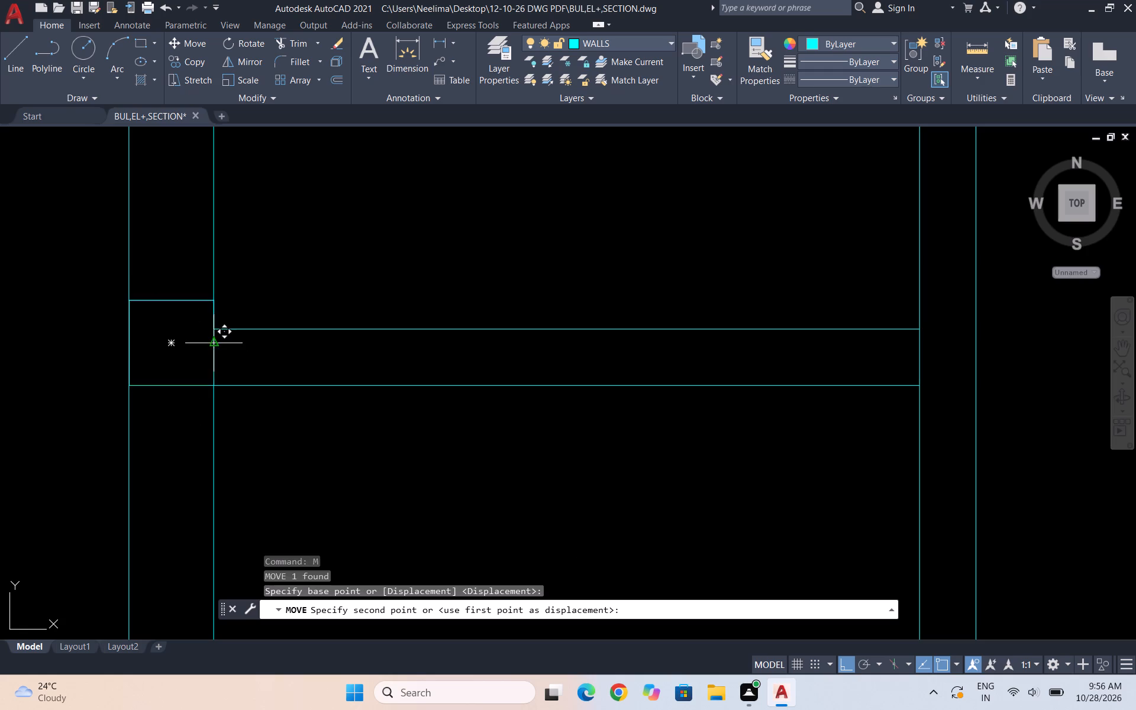
click(217, 354)
scroll(341, 322, down, 3)
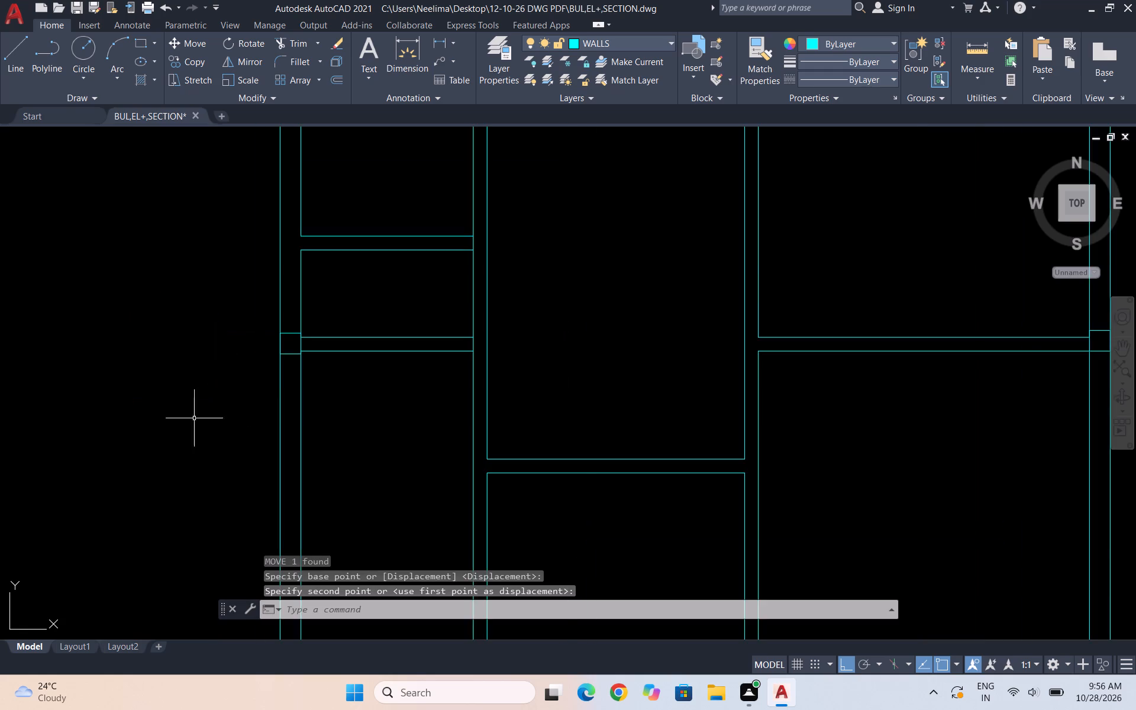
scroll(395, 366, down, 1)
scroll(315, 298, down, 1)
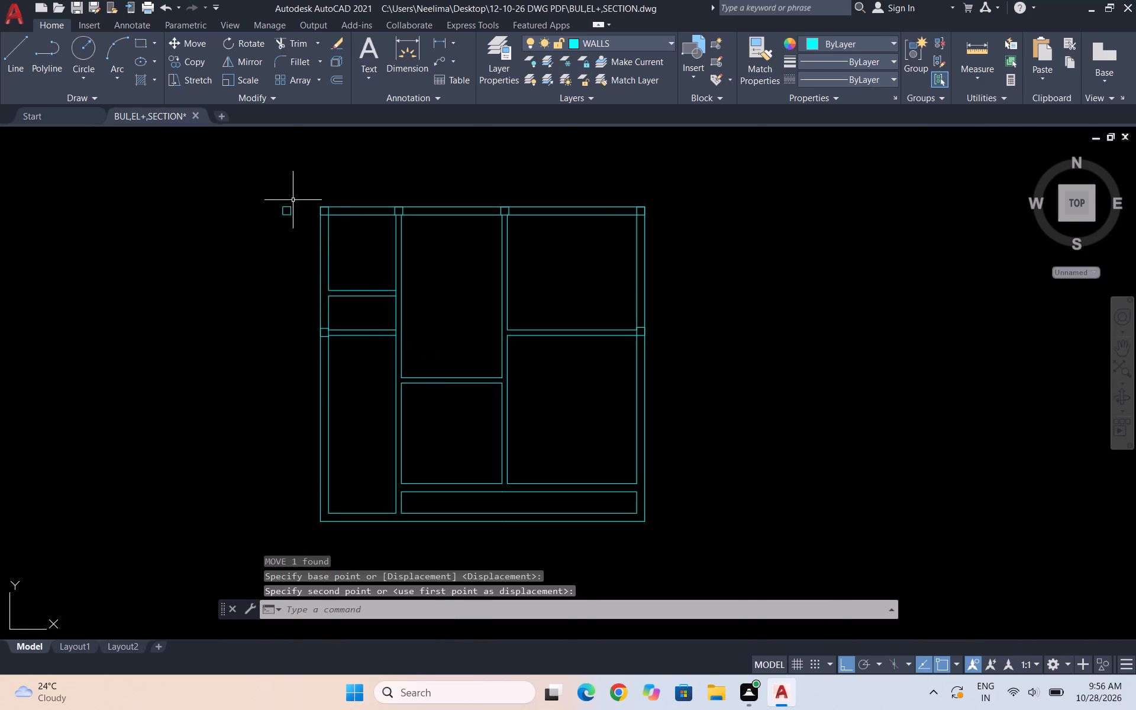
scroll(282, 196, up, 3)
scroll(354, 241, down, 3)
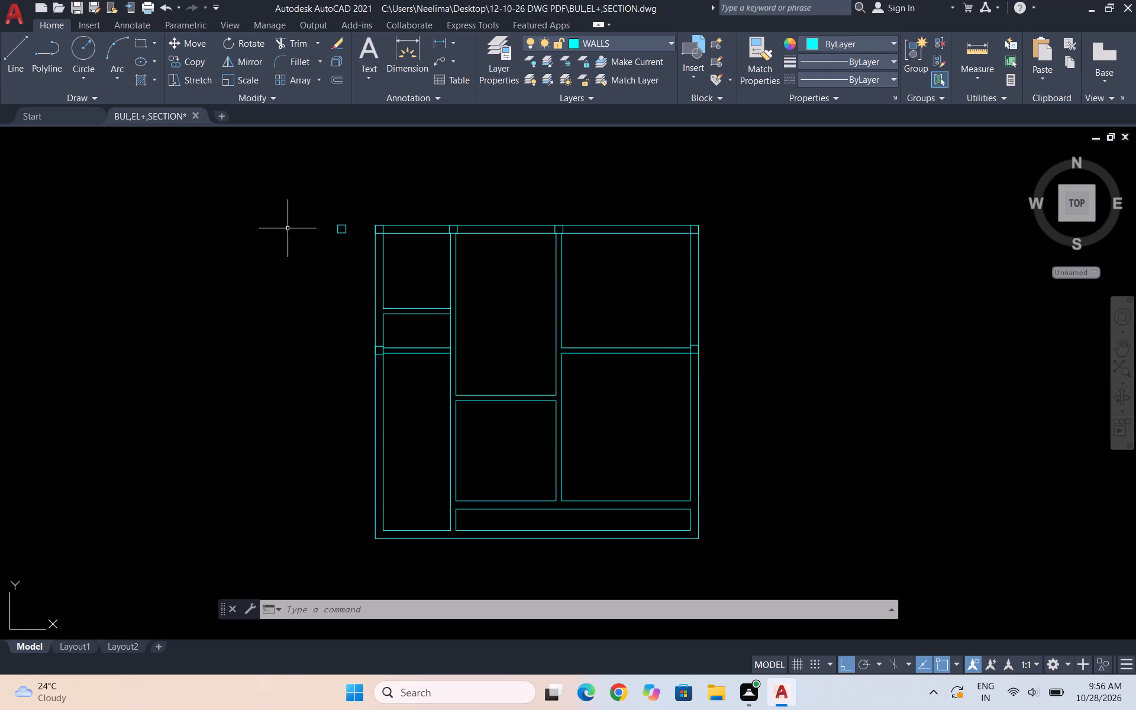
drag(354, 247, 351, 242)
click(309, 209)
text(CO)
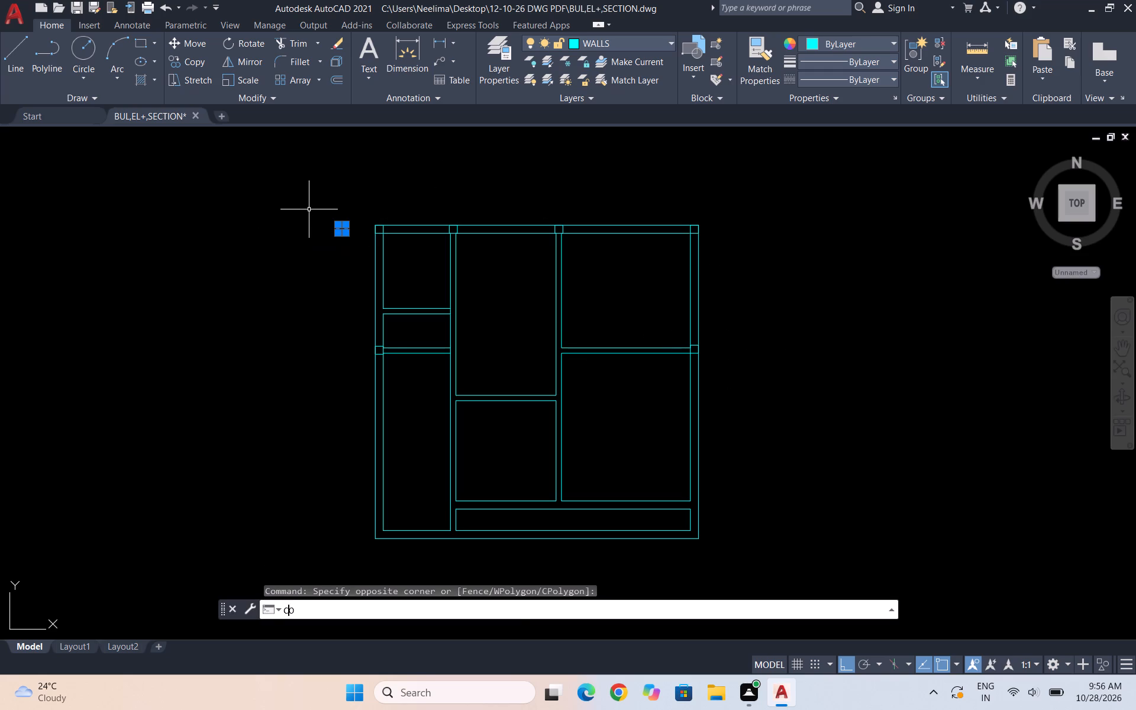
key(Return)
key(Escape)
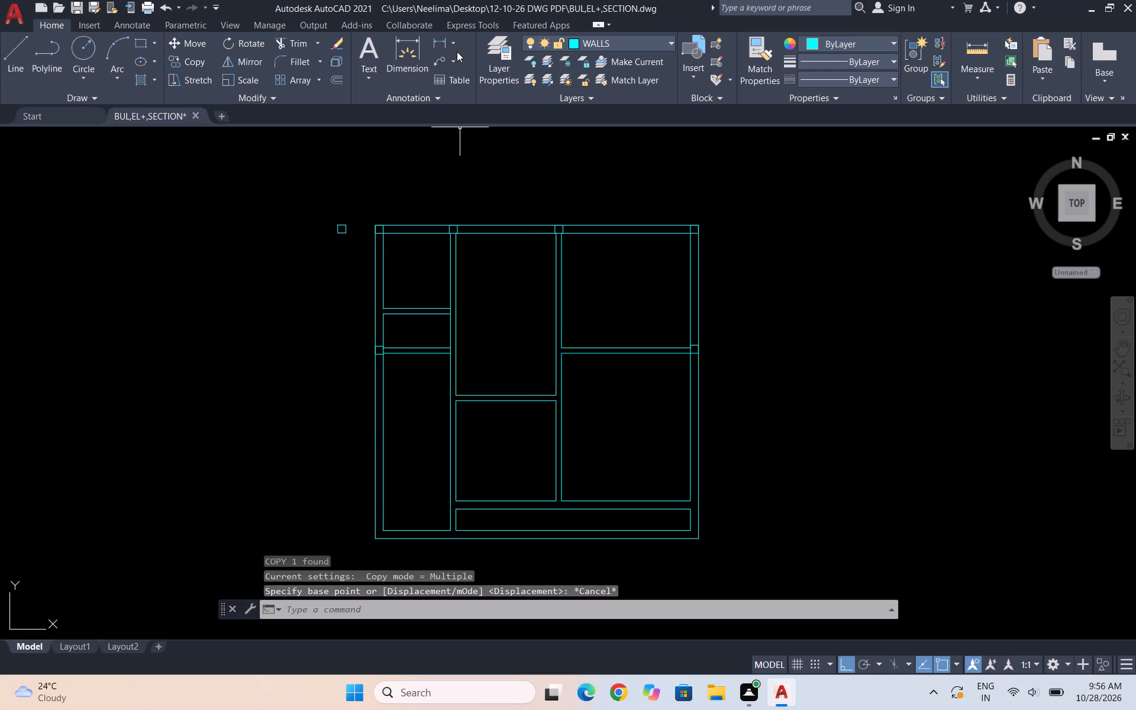
Add a linear dimension across the top edge of the loose square, placed just above it.
scroll(456, 51, up, 2)
click(440, 40)
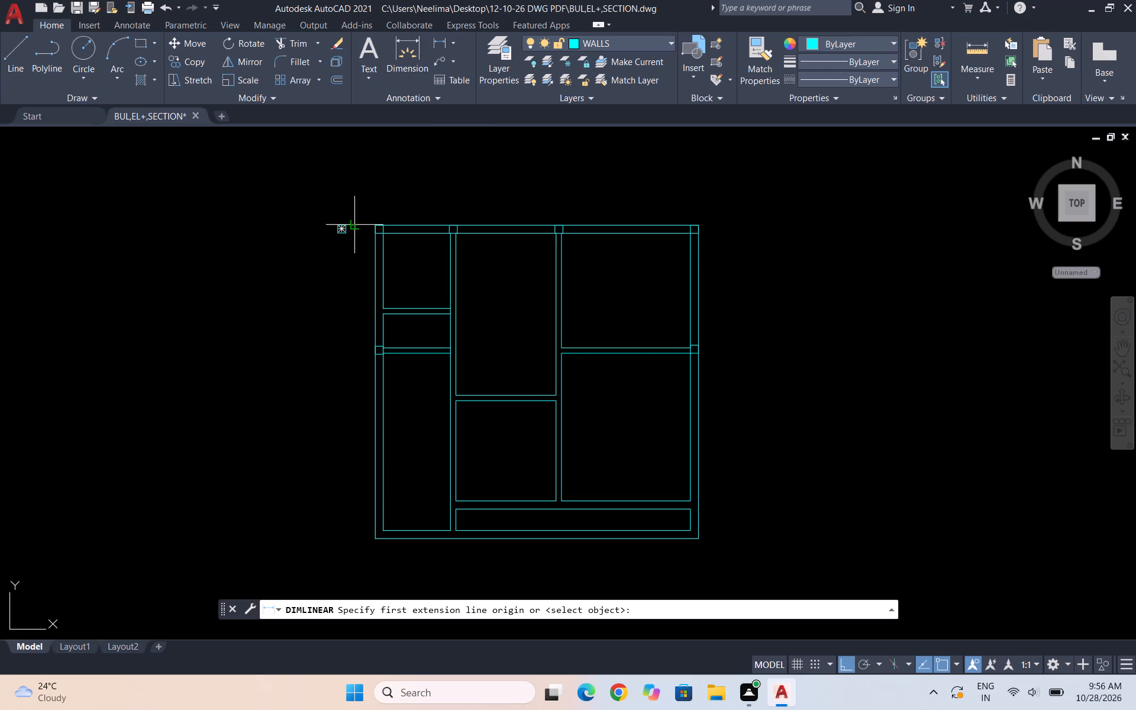
scroll(335, 243, up, 4)
scroll(417, 201, down, 3)
scroll(395, 197, up, 3)
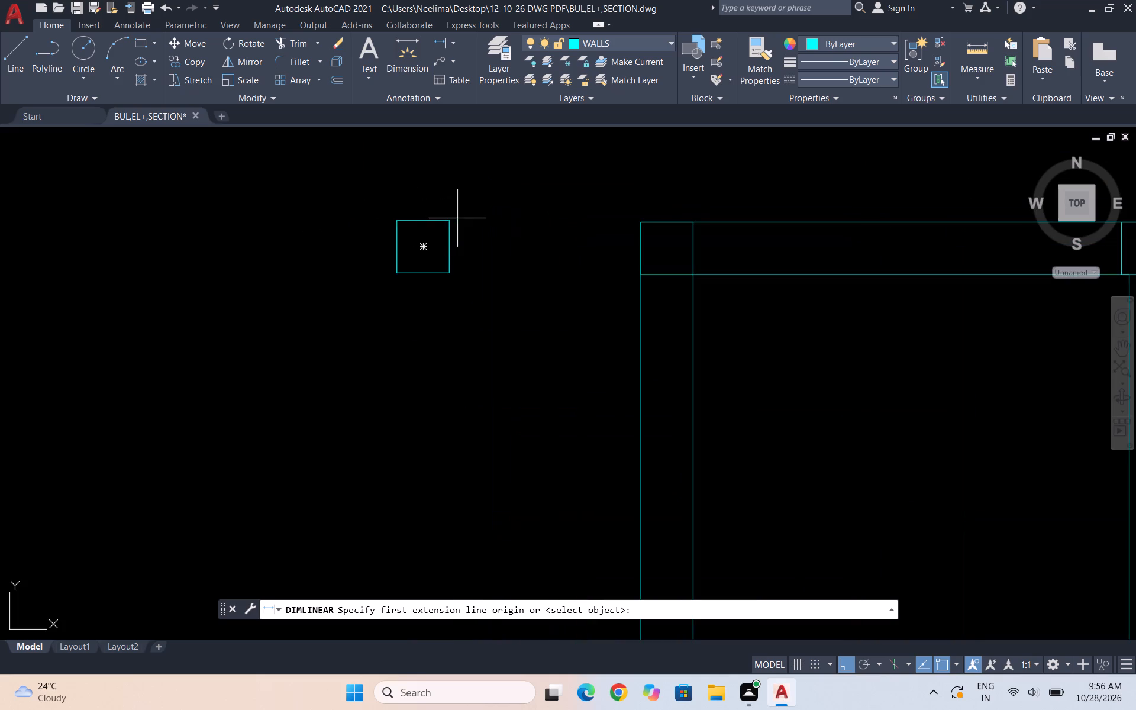
click(452, 219)
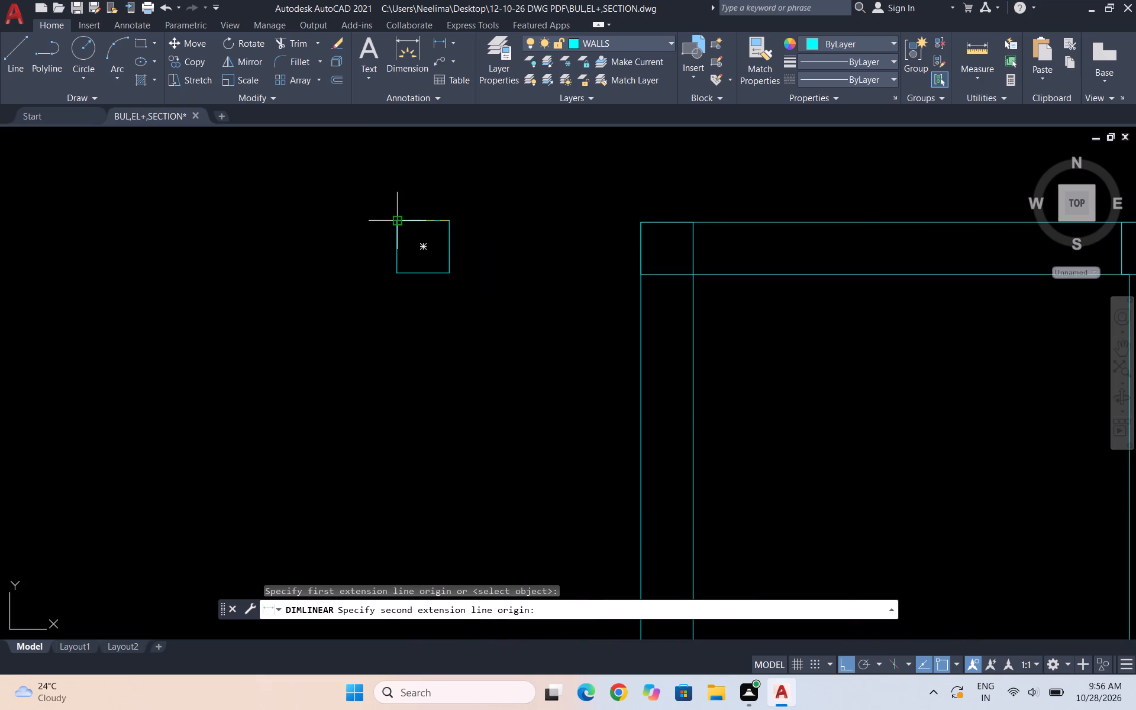
click(400, 221)
click(395, 192)
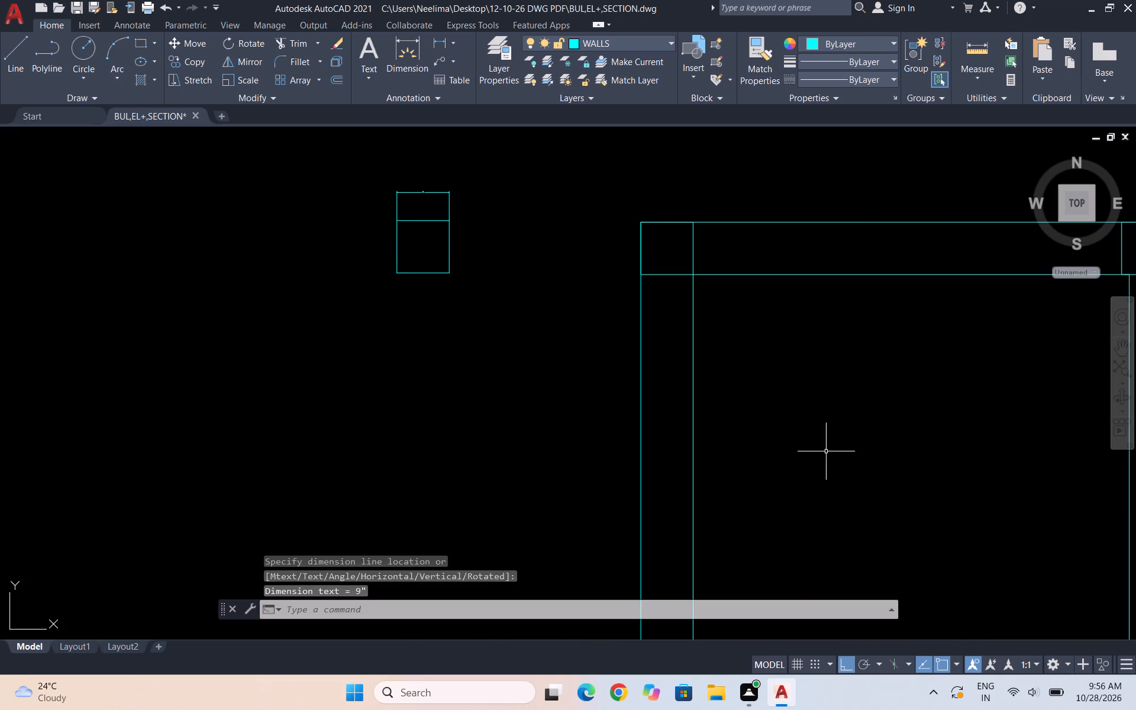
key(Escape)
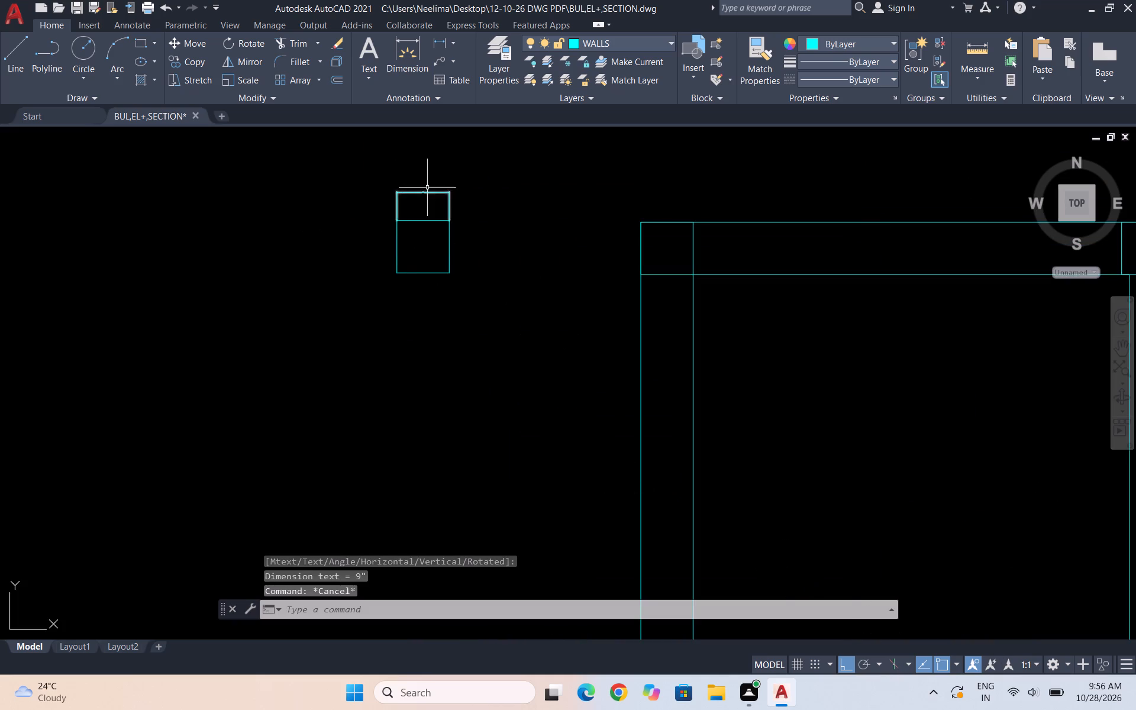
Modify the Standard dimension style so its text height is 3".
scroll(427, 188, up, 5)
scroll(425, 186, down, 3)
key(d)
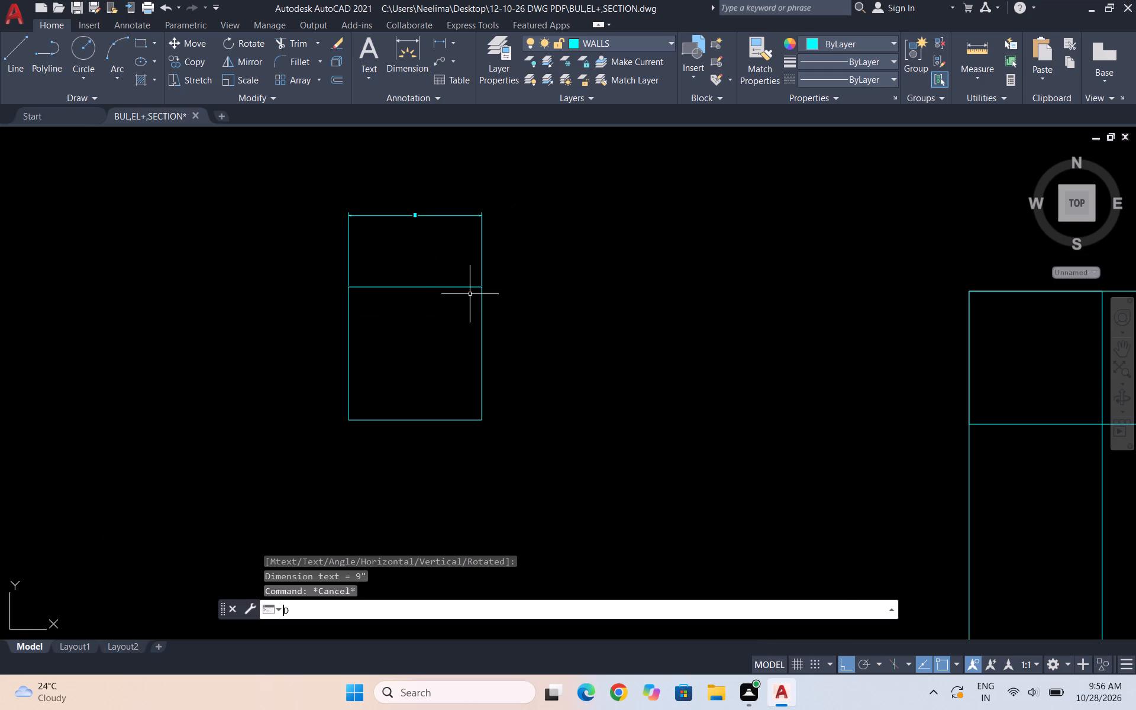
key(Return)
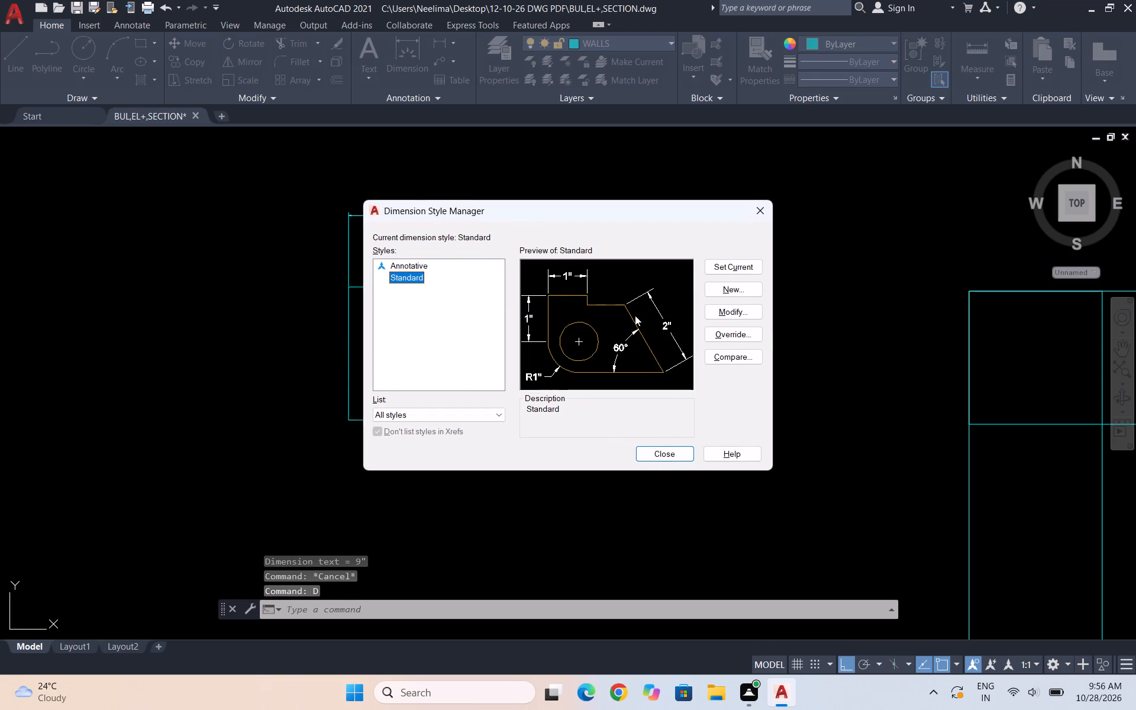
click(743, 312)
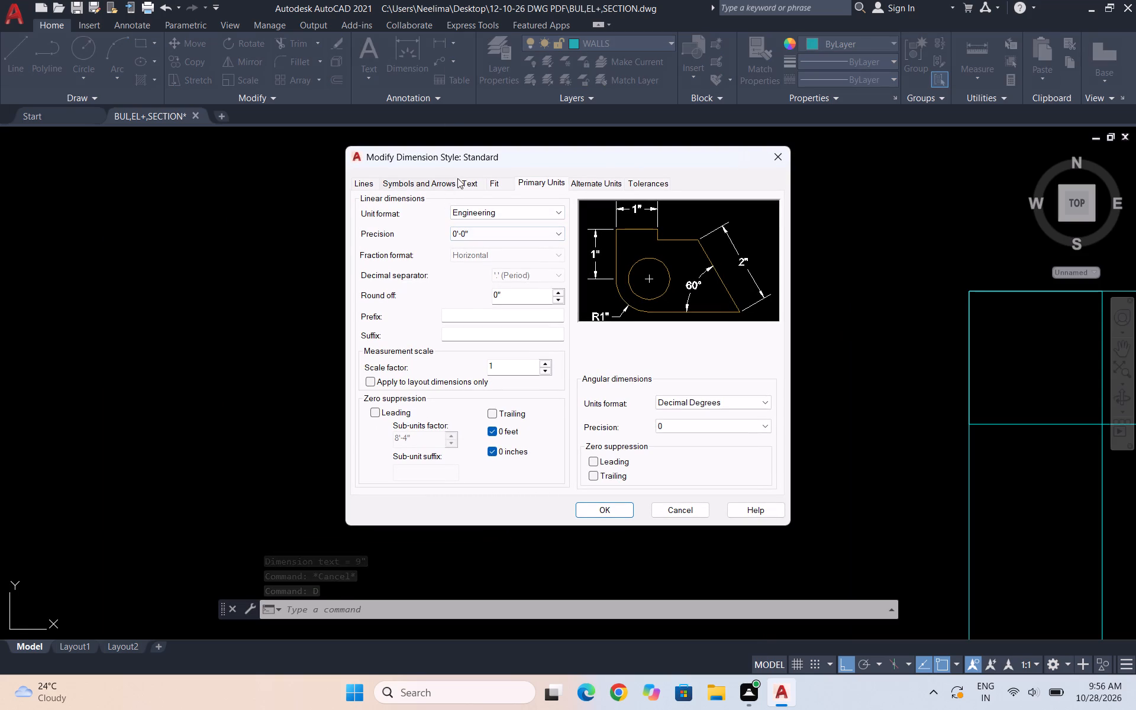
click(477, 183)
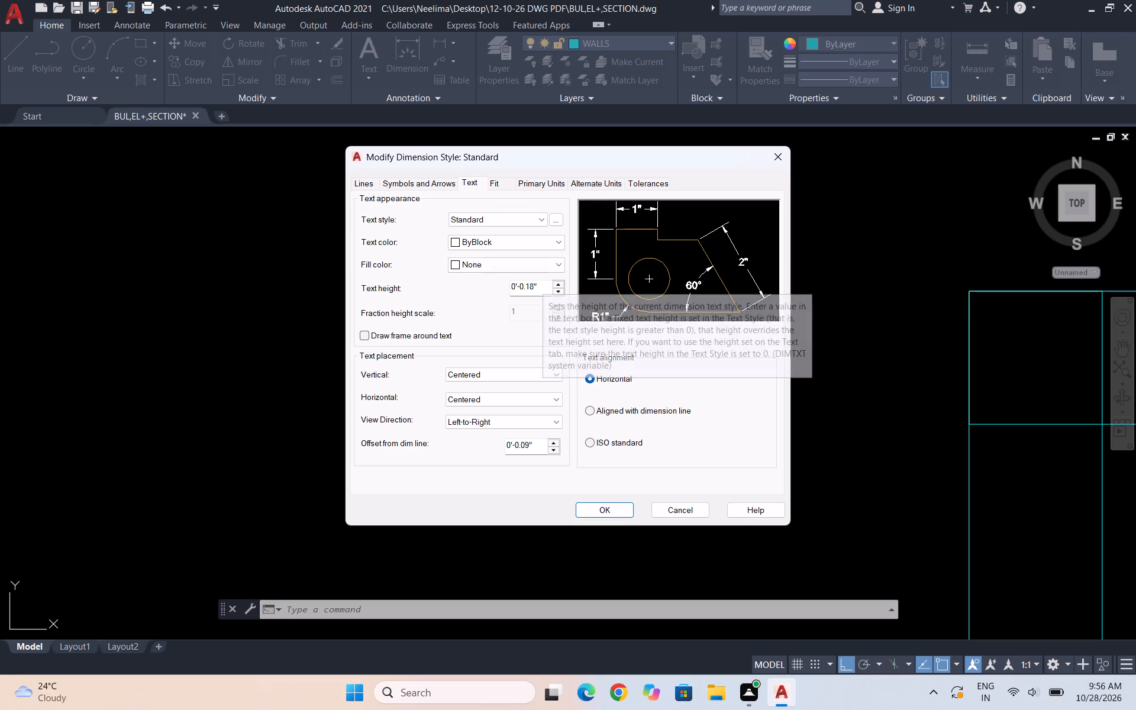
drag(541, 286, 461, 301)
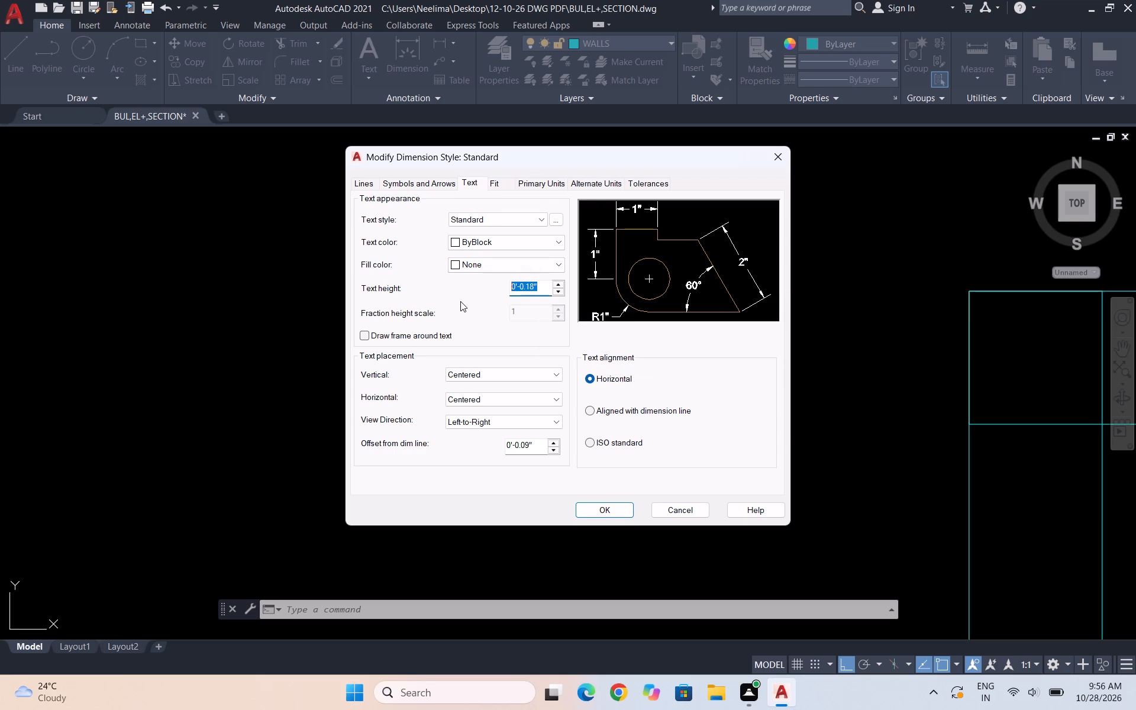
key(3)
key(Return)
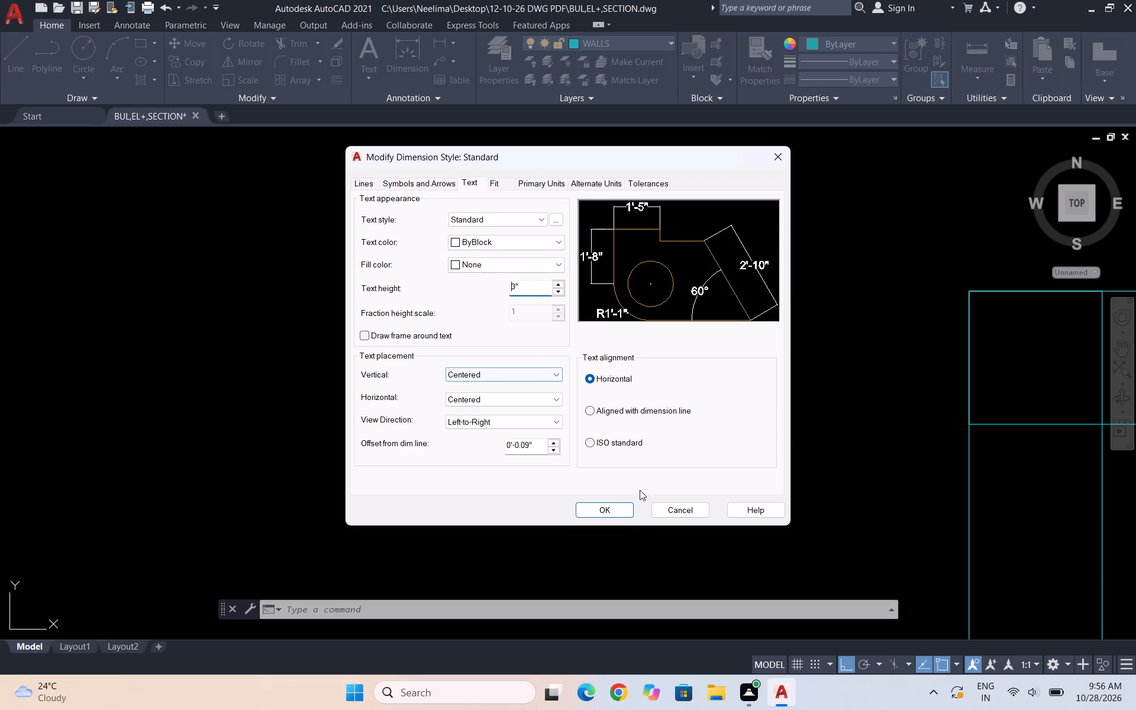
click(618, 509)
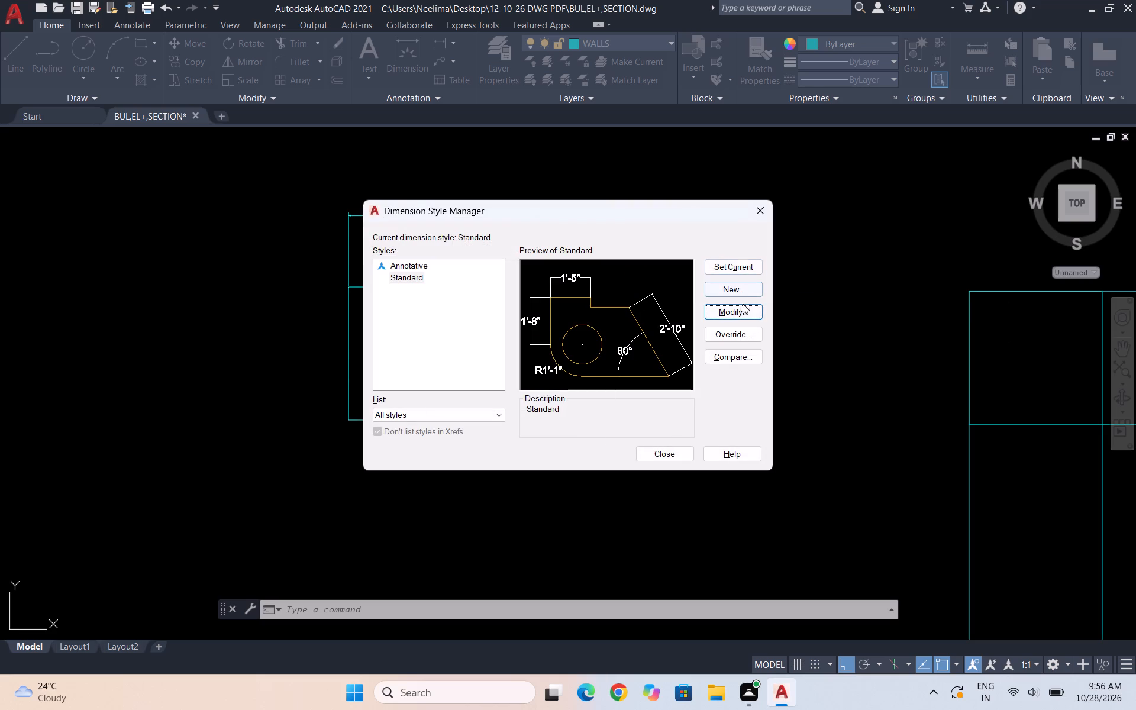
Give the Standard dimension style Oblique first and second arrowheads with arrow size 1", and make the style current.
click(738, 318)
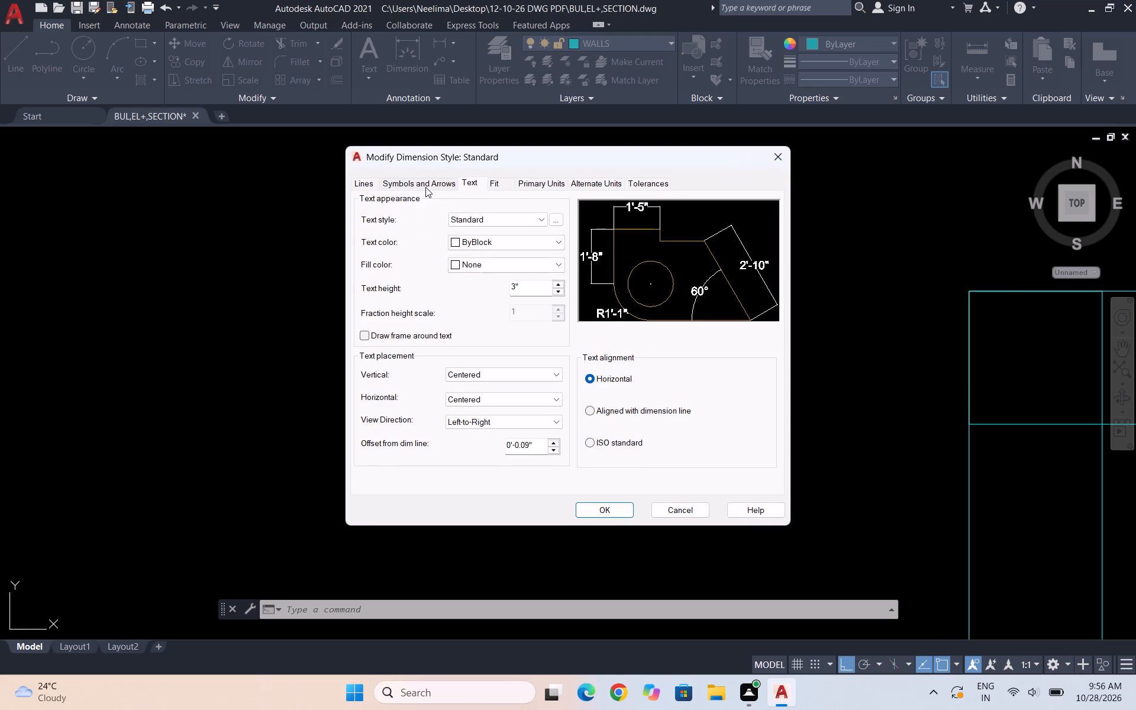
click(425, 186)
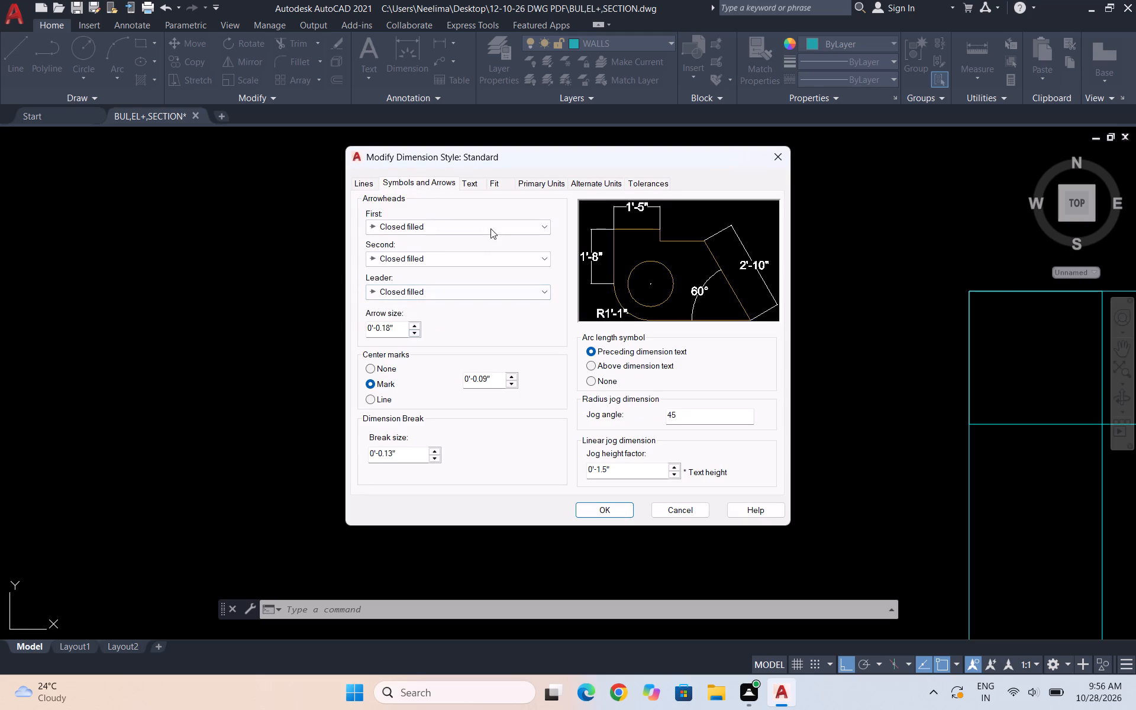
click(490, 230)
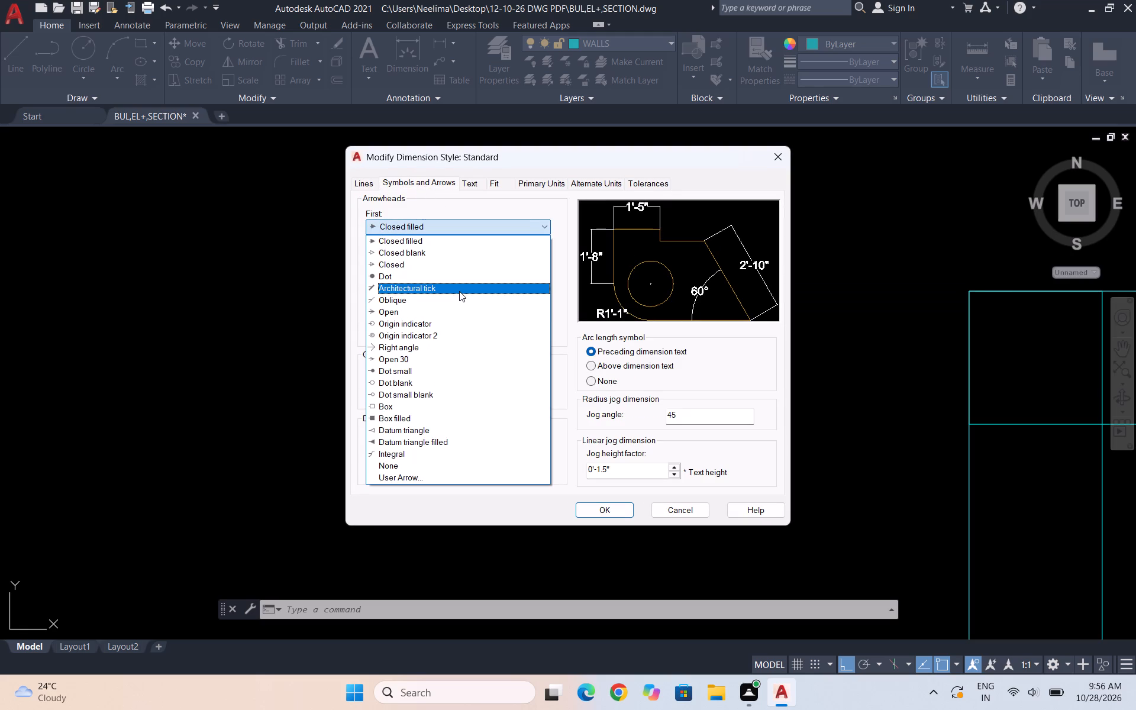
click(456, 299)
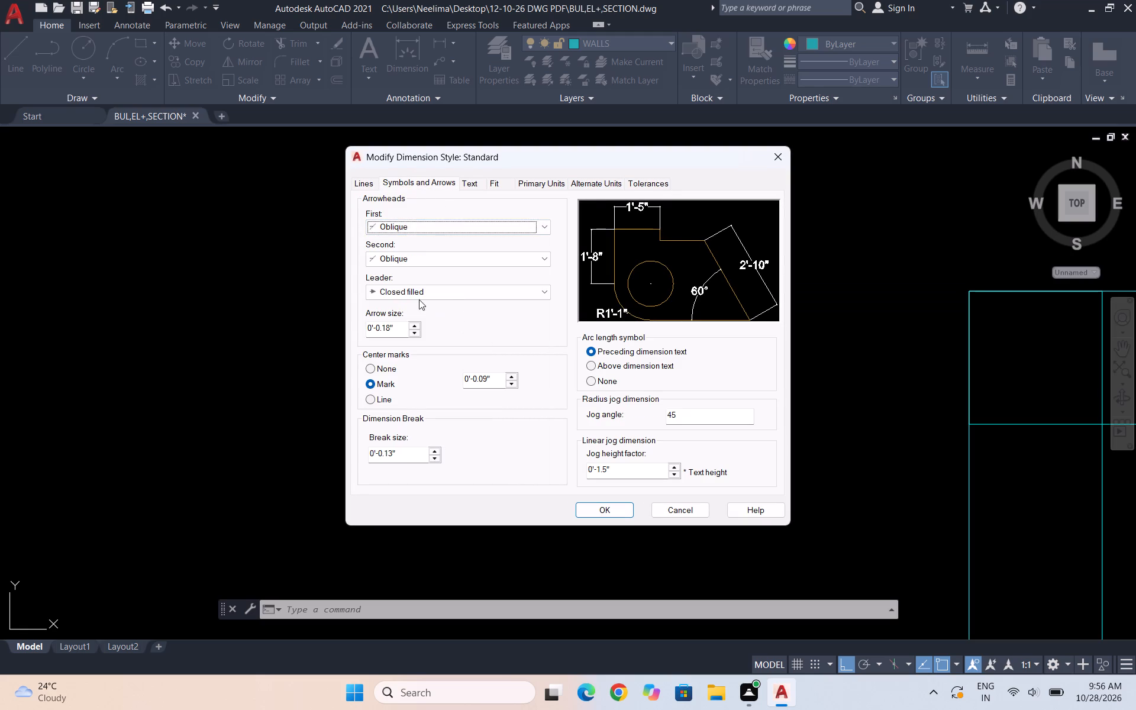
drag(403, 324, 324, 342)
key(1)
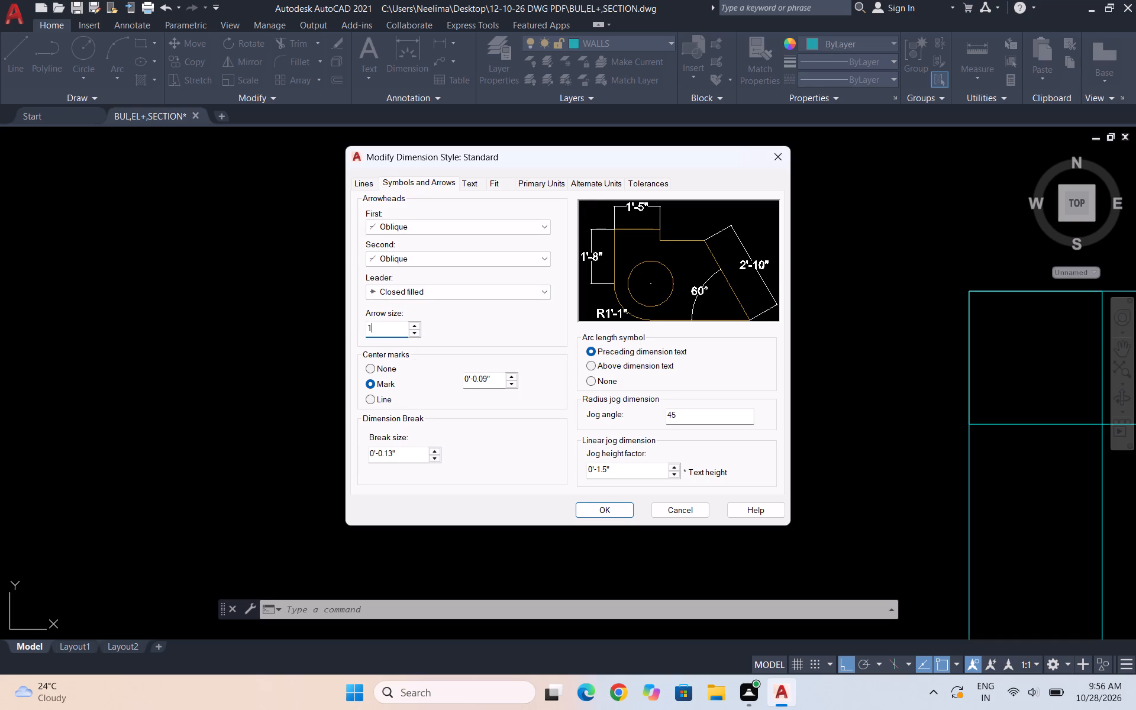
key(Return)
click(597, 510)
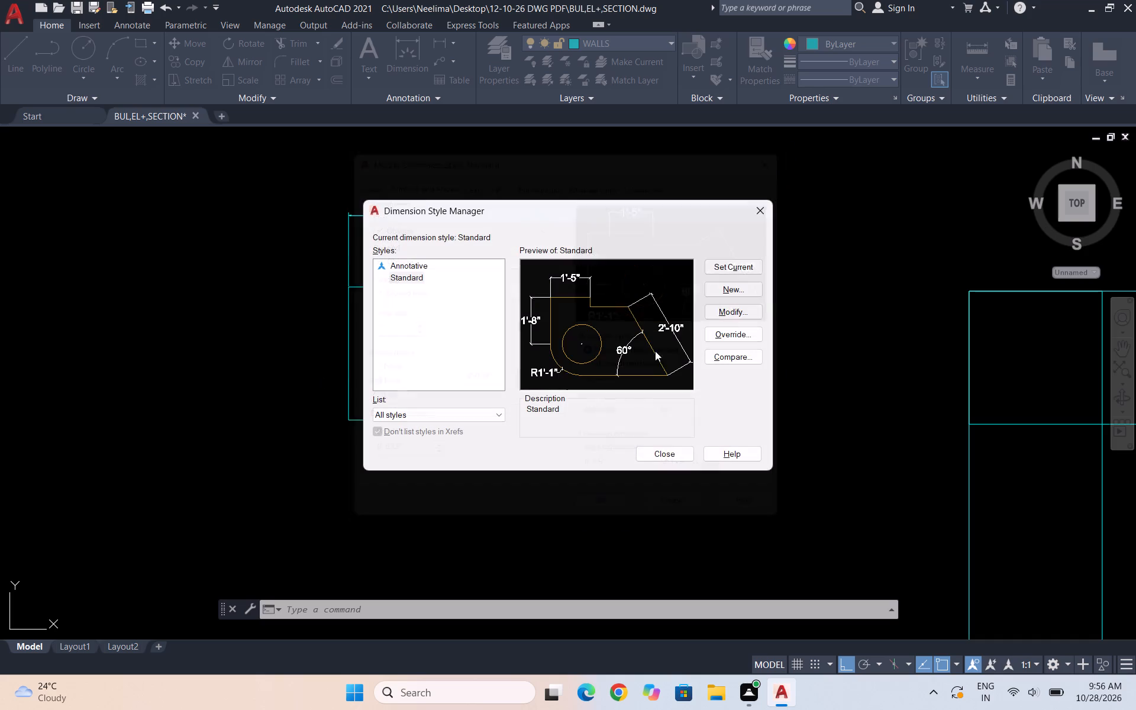
click(740, 267)
click(669, 456)
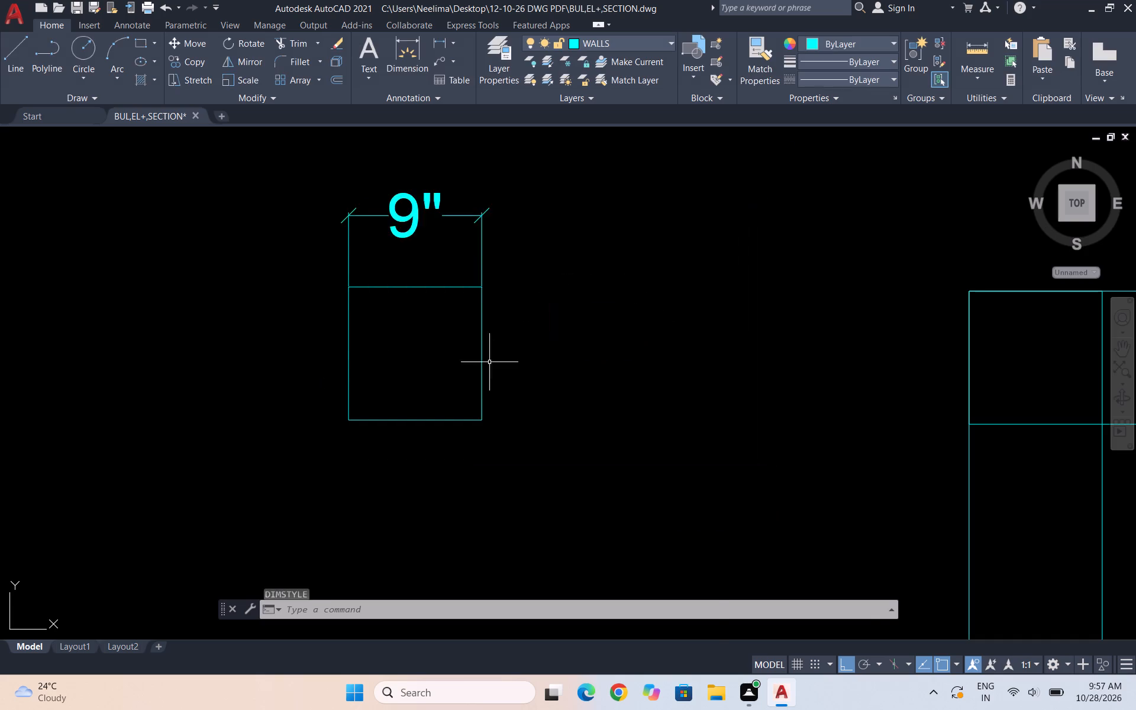
Add a vertical linear dimension along the loose 9" square's right edge, placed just outside it.
scroll(484, 351, down, 2)
scroll(298, 406, down, 1)
scroll(626, 343, down, 2)
scroll(593, 377, up, 2)
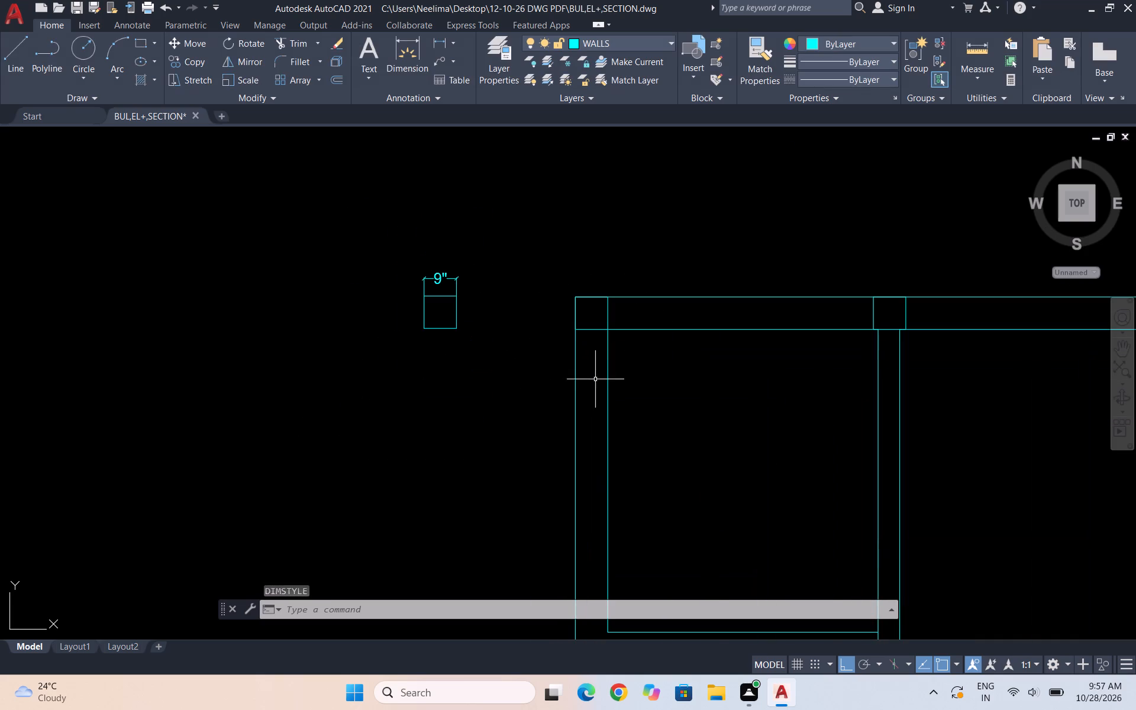
scroll(490, 283, up, 1)
click(445, 37)
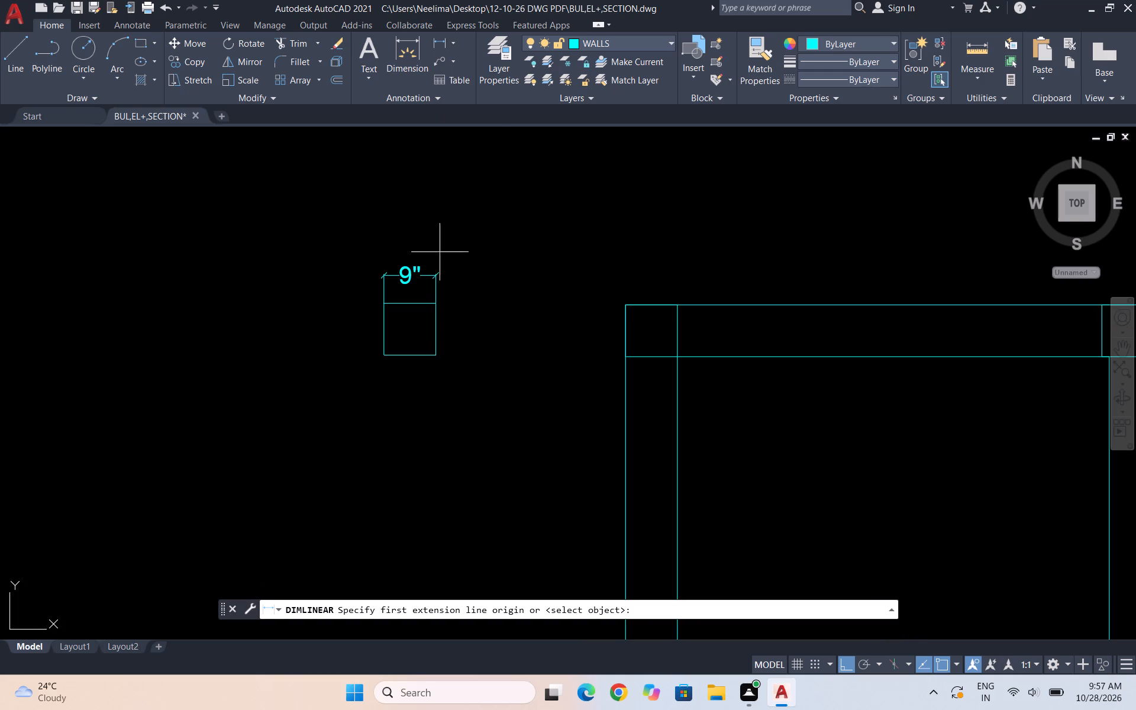
click(435, 302)
click(435, 357)
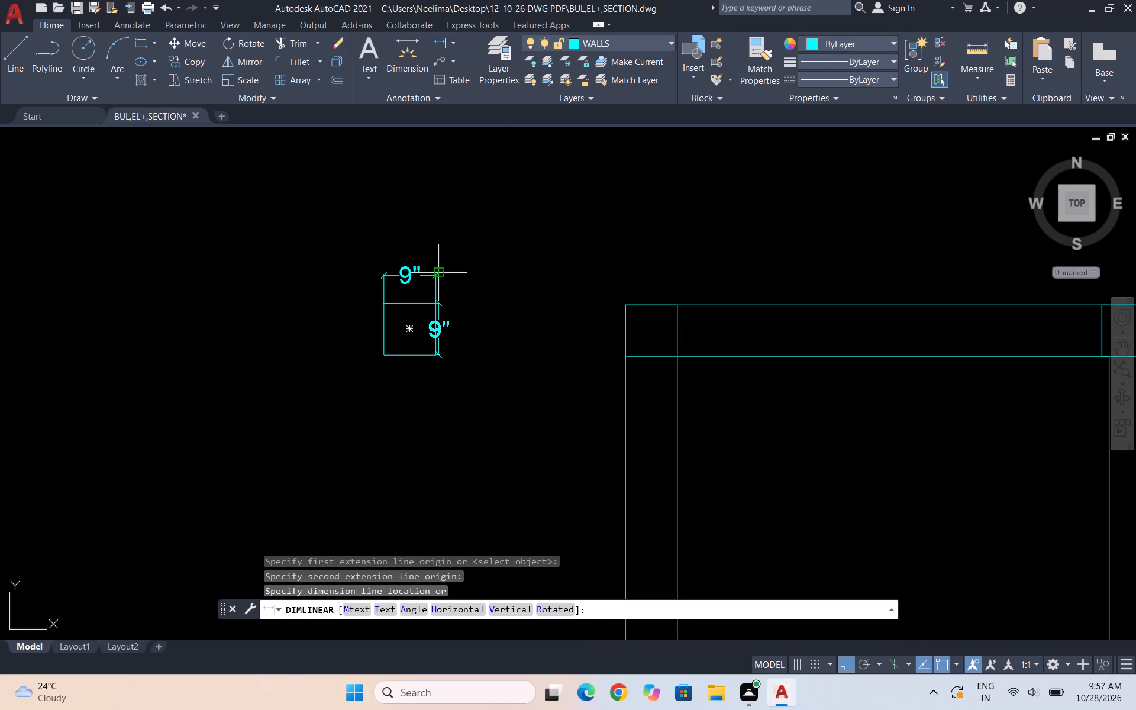
click(459, 274)
scroll(477, 254, down, 1)
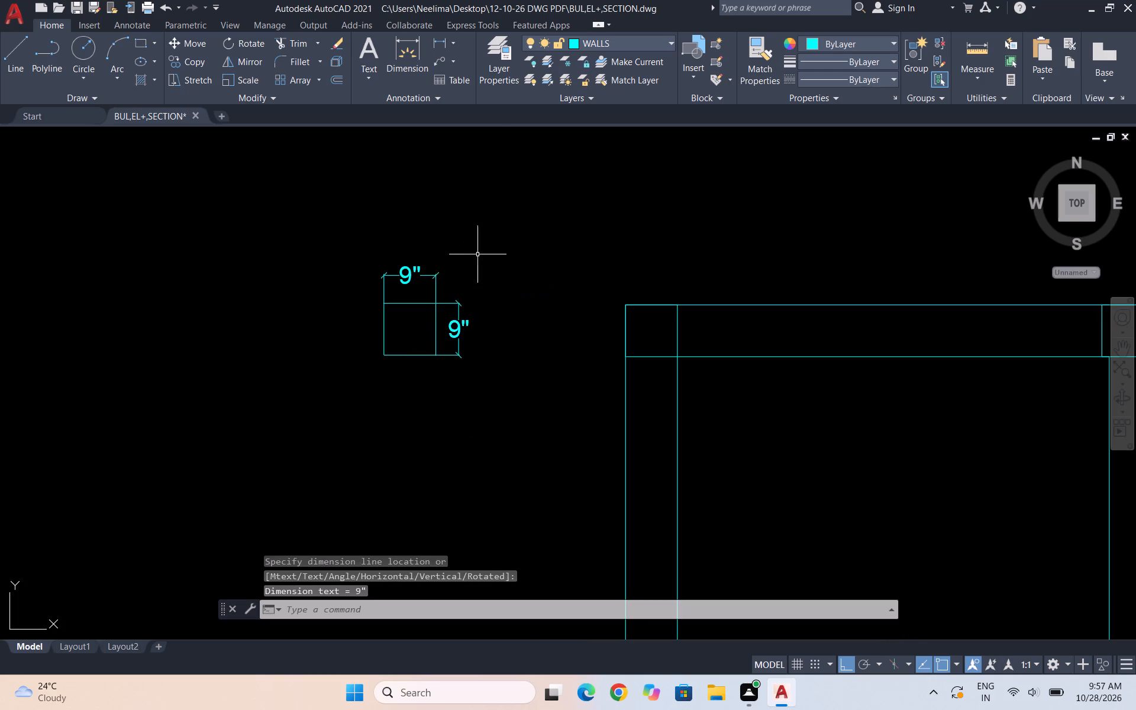
scroll(476, 254, down, 1)
key(Escape)
Copy the loose 9" square by its lower-left corner to the left wall's outer face, level with the bottom strip room's top edge.
scroll(379, 340, down, 2)
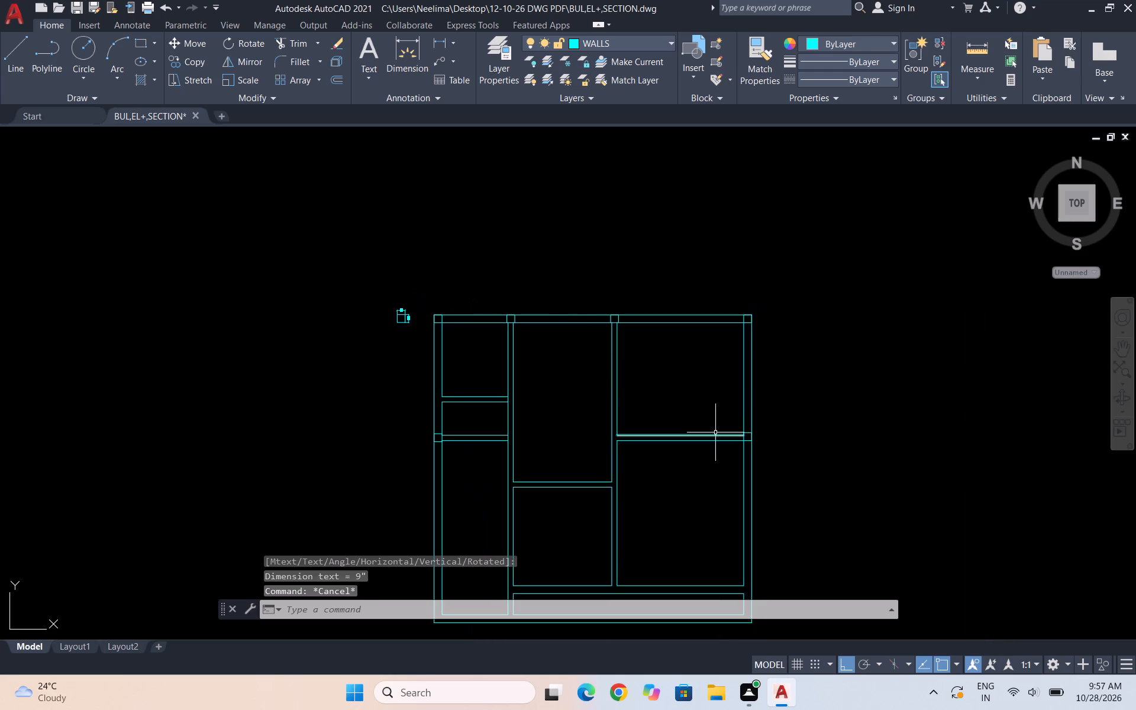
scroll(396, 313, up, 4)
scroll(425, 351, up, 2)
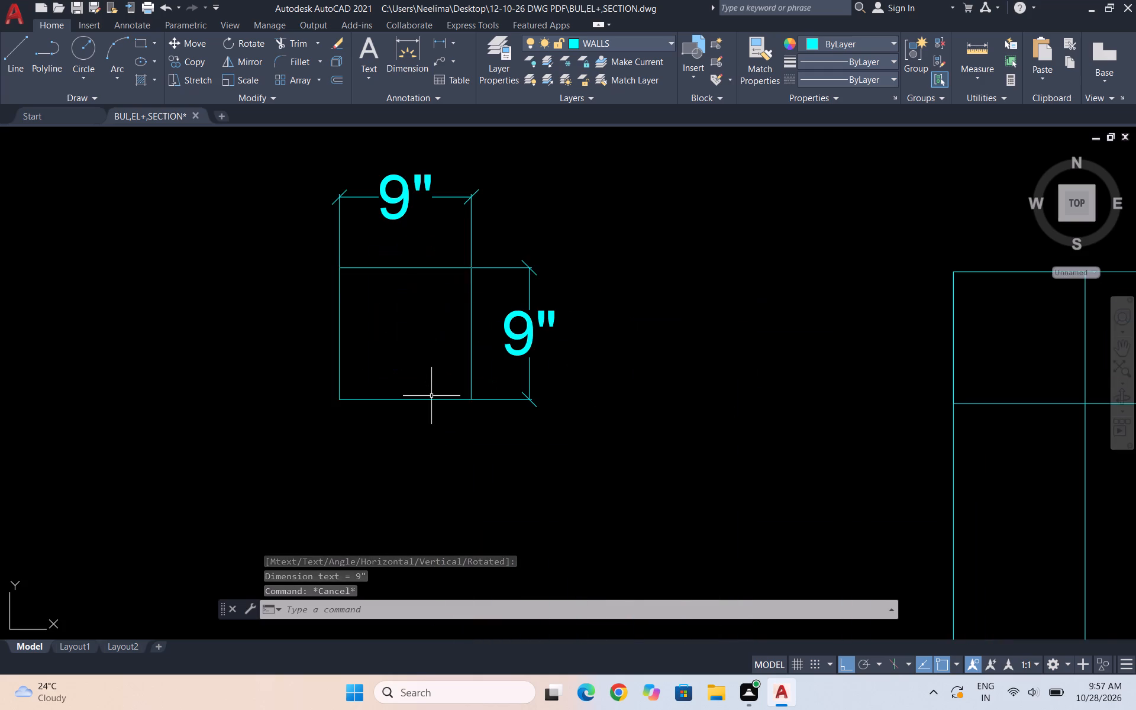
click(433, 399)
text(CO)
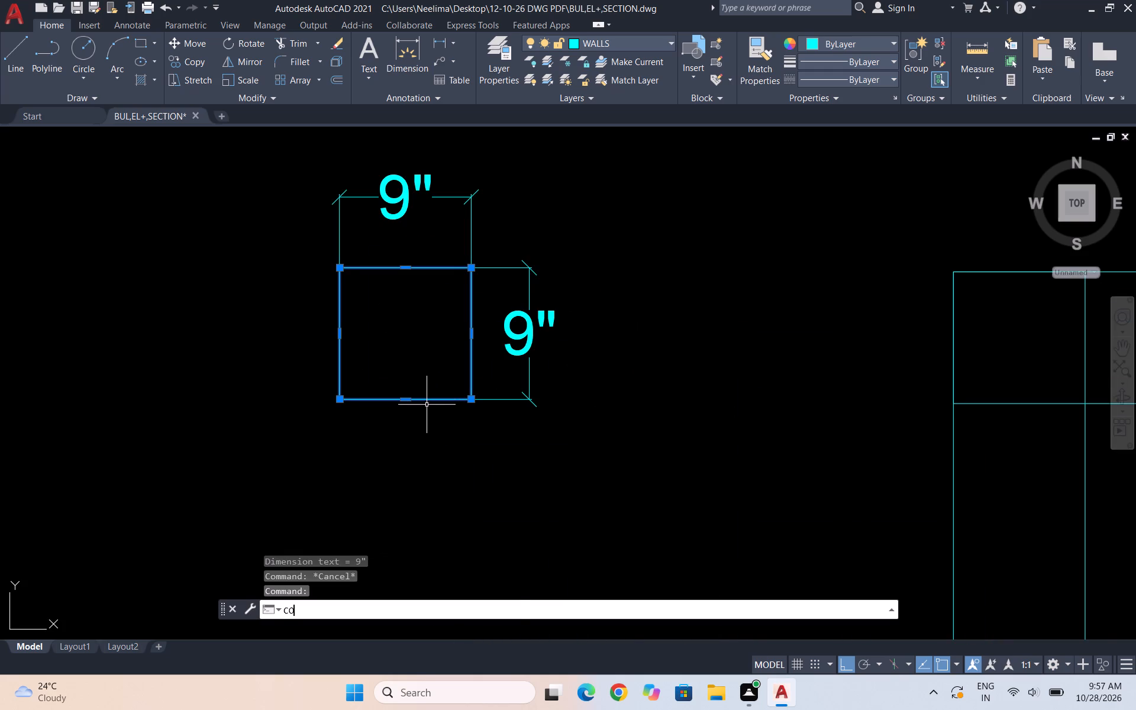
key(Return)
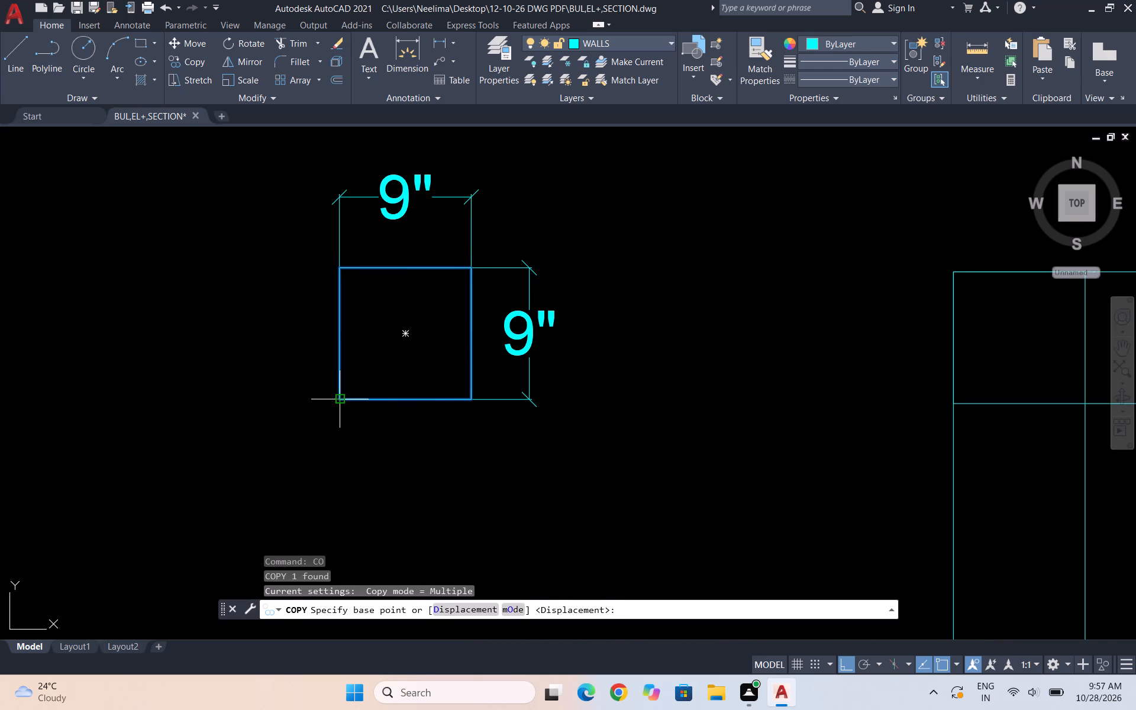
drag(340, 400, 334, 399)
scroll(321, 321, down, 4)
scroll(470, 414, down, 3)
scroll(437, 558, up, 1)
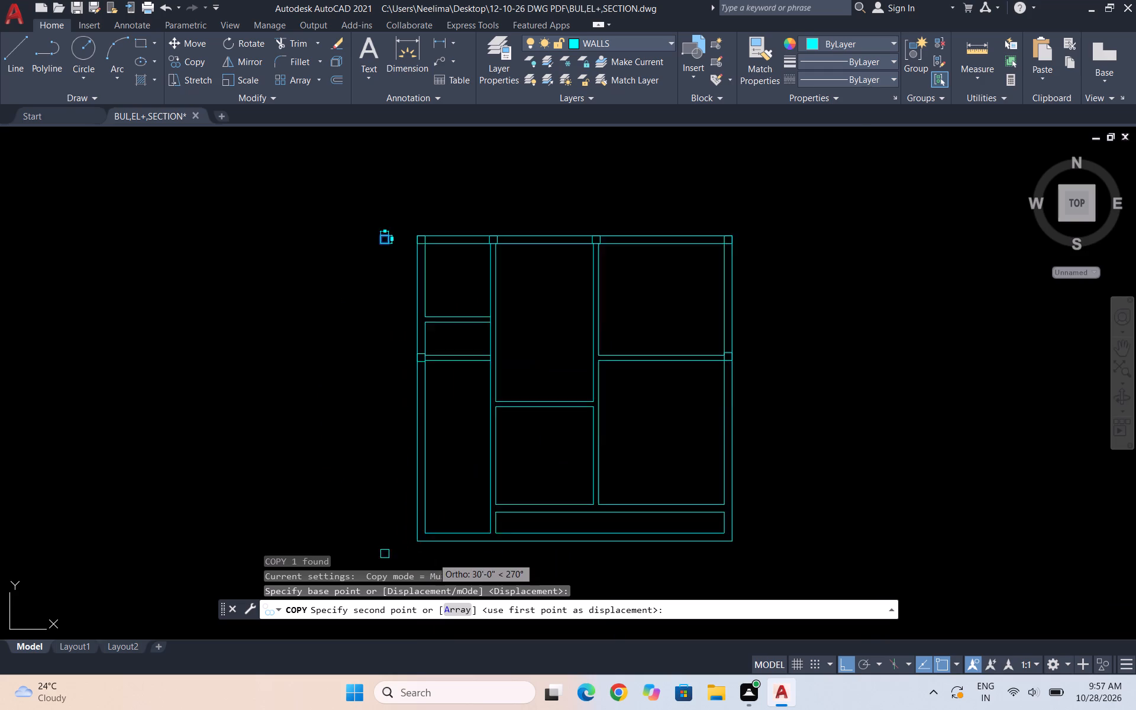
scroll(430, 556, up, 2)
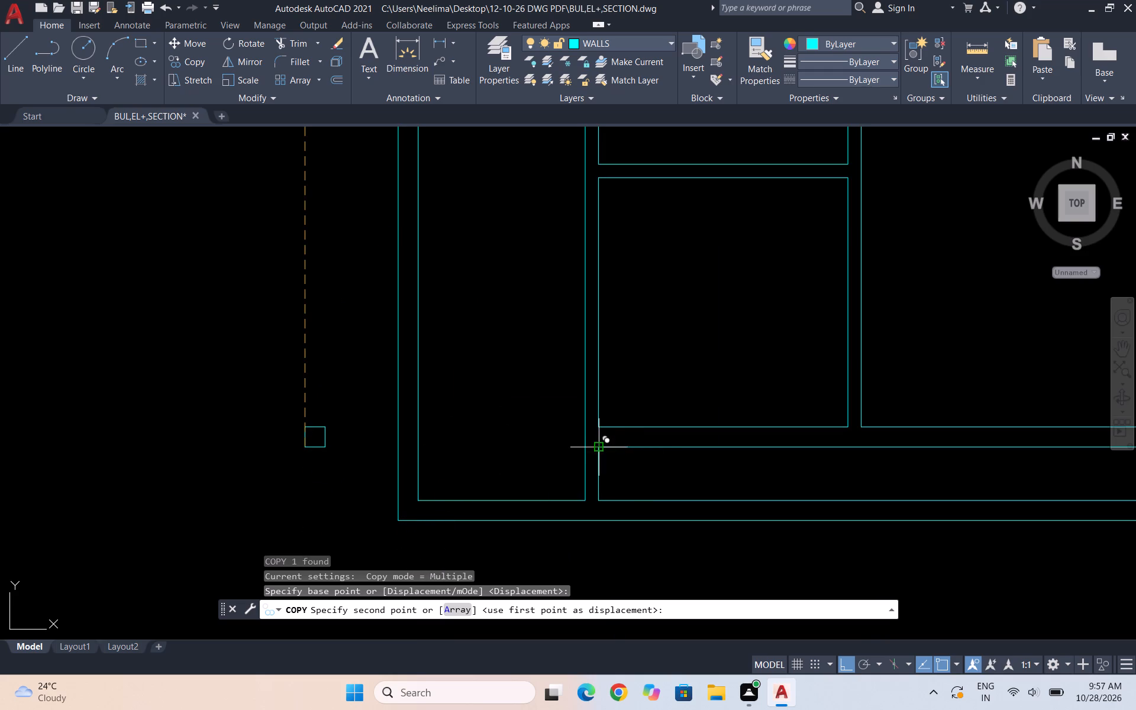
click(400, 447)
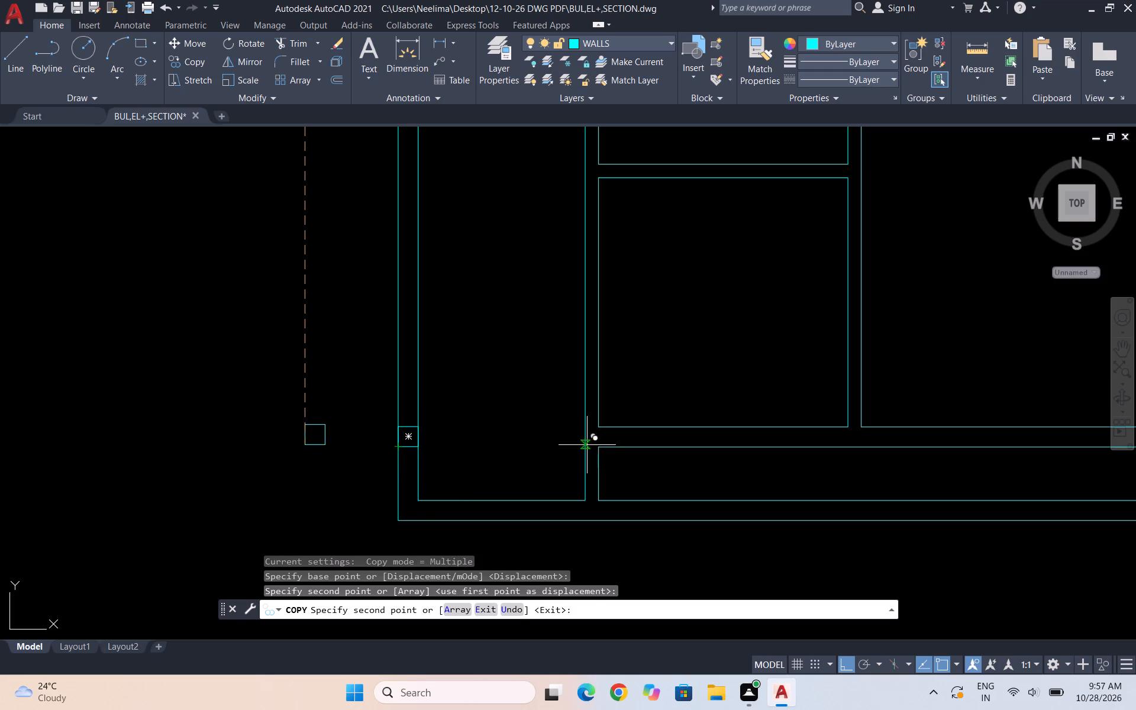
key(Escape)
Draw a loose 6" by 6" rectangle just below and to the left of the dimensioned 9" square.
scroll(346, 357, down, 1)
scroll(546, 486, down, 1)
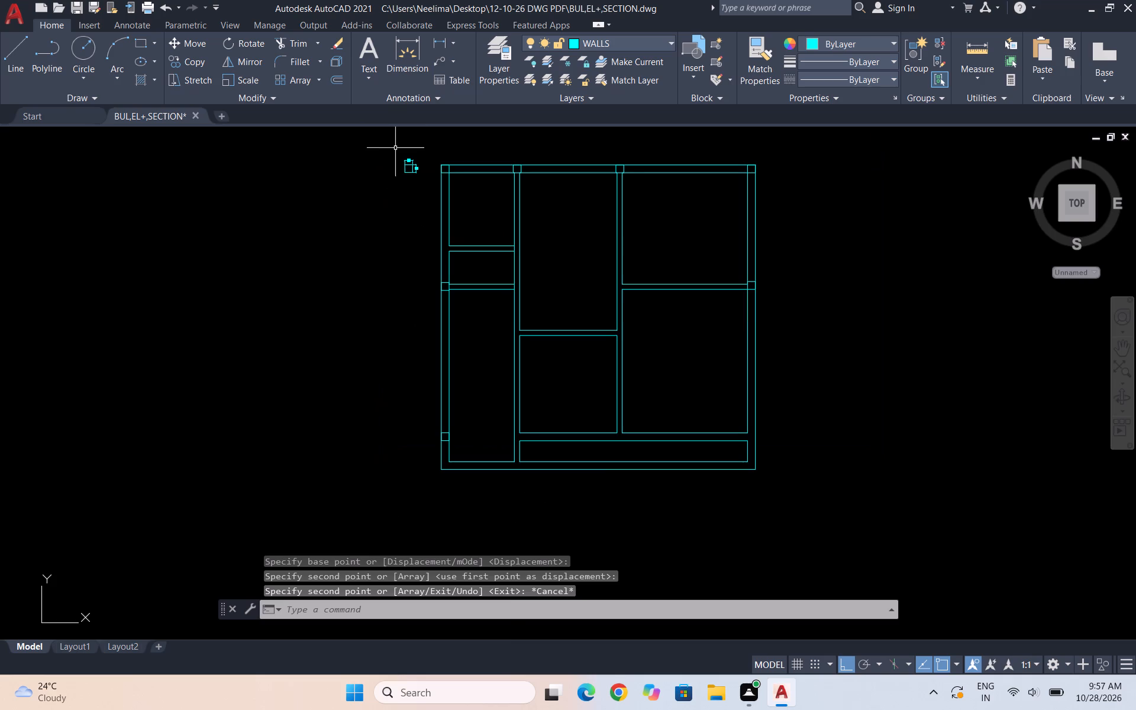
scroll(395, 142, up, 3)
text(REC)
key(Return)
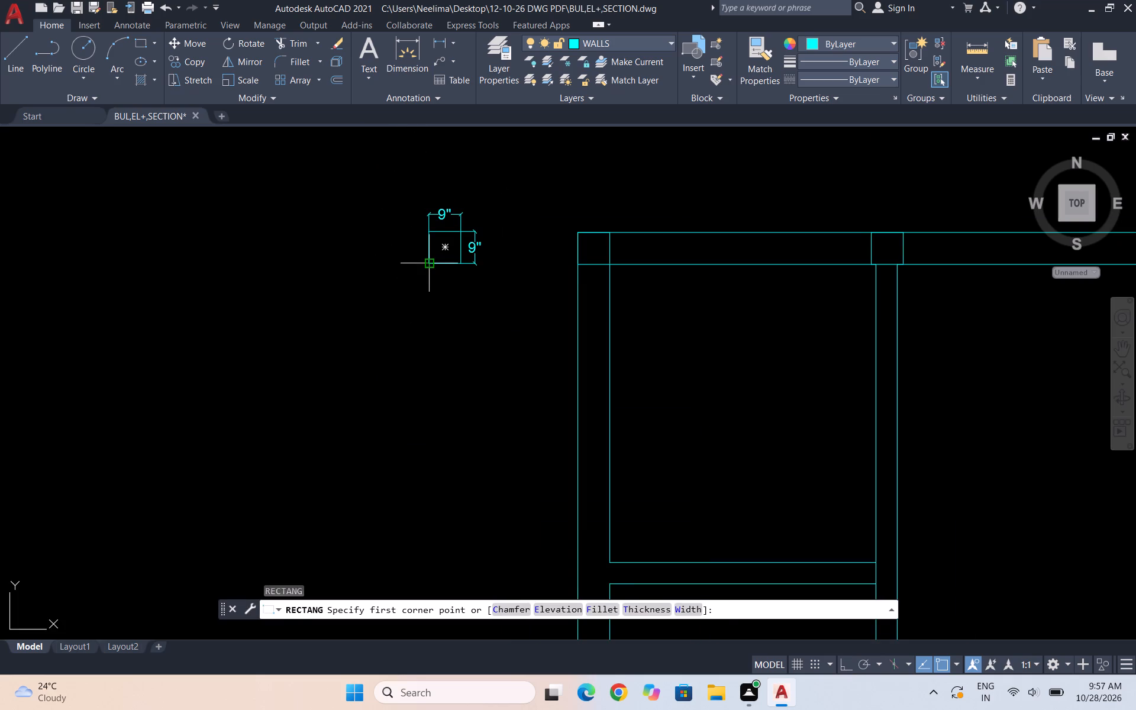
click(406, 264)
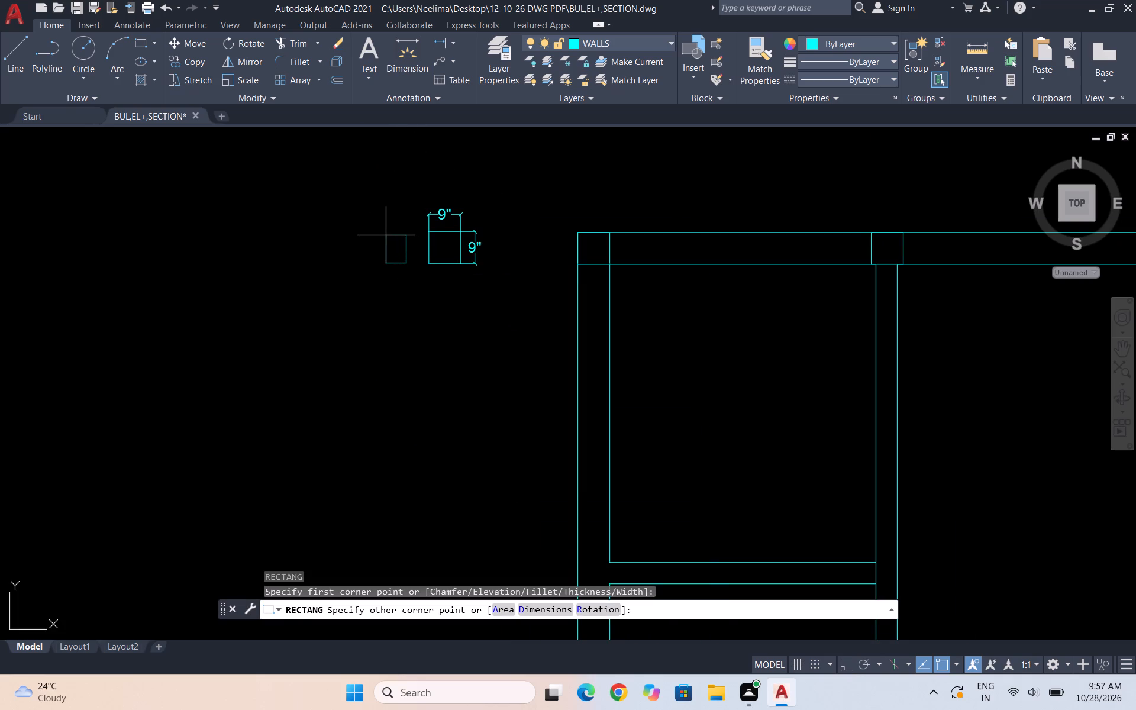
click(548, 608)
key(6)
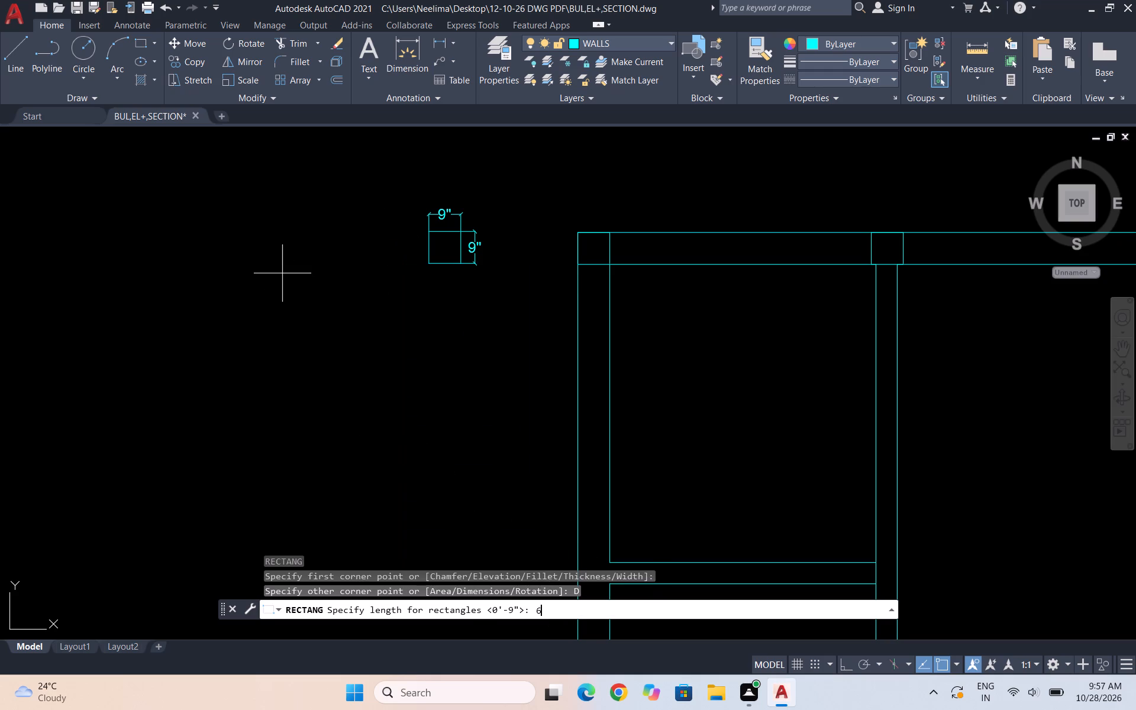
key(Return)
key(6)
key(Return)
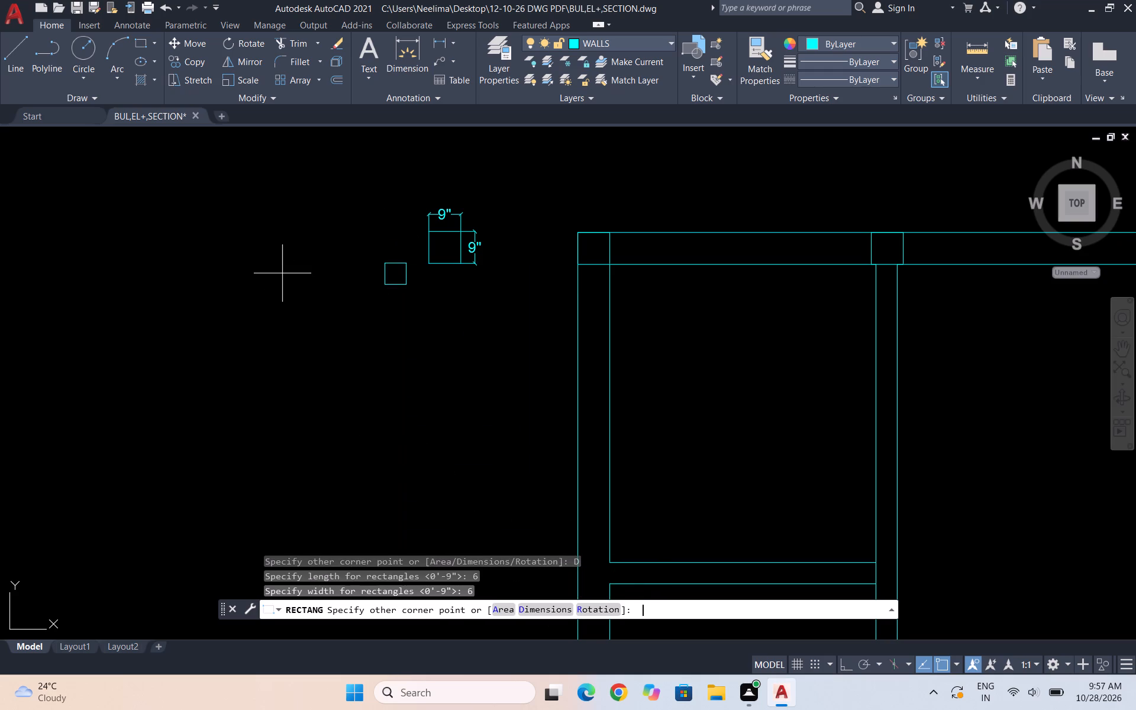
click(362, 346)
scroll(408, 242, up, 3)
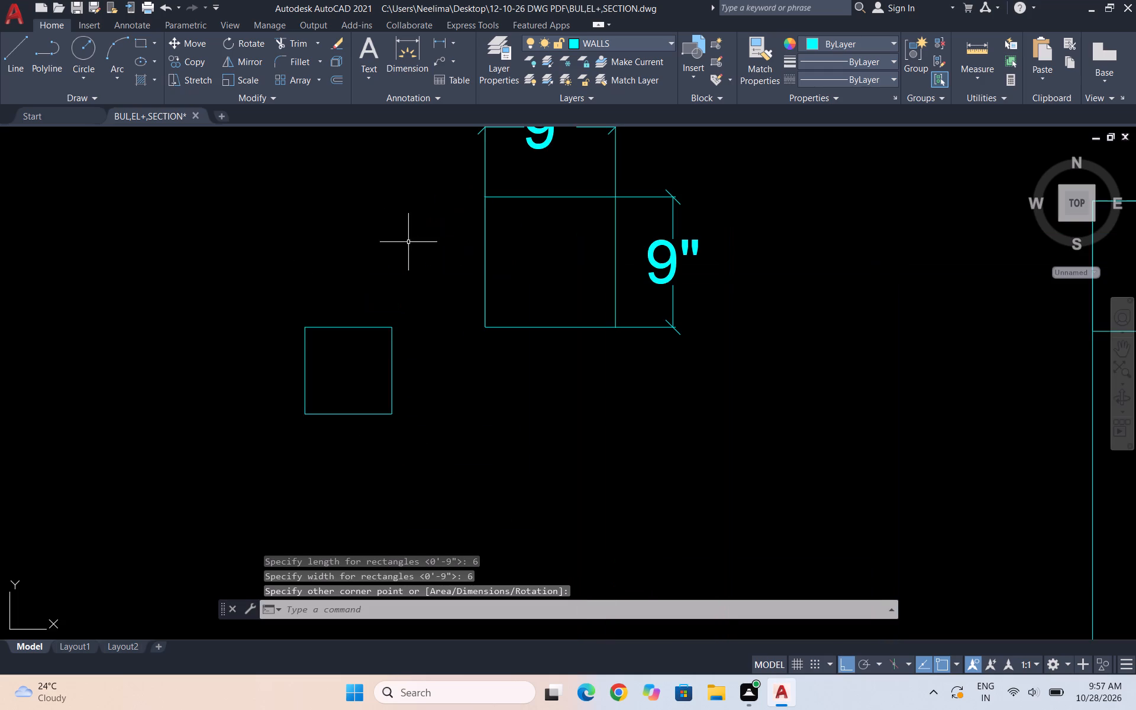
key(Escape)
Add a linear dimension across the top edge of the 6" square, placed just above it.
click(441, 38)
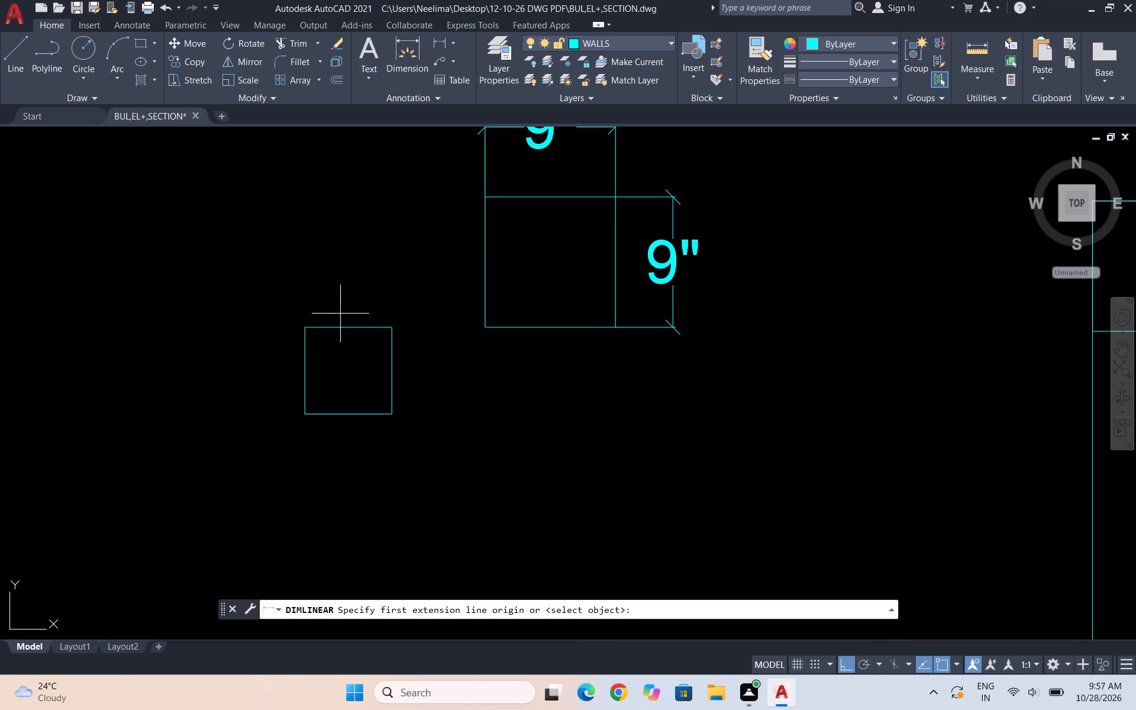
click(305, 328)
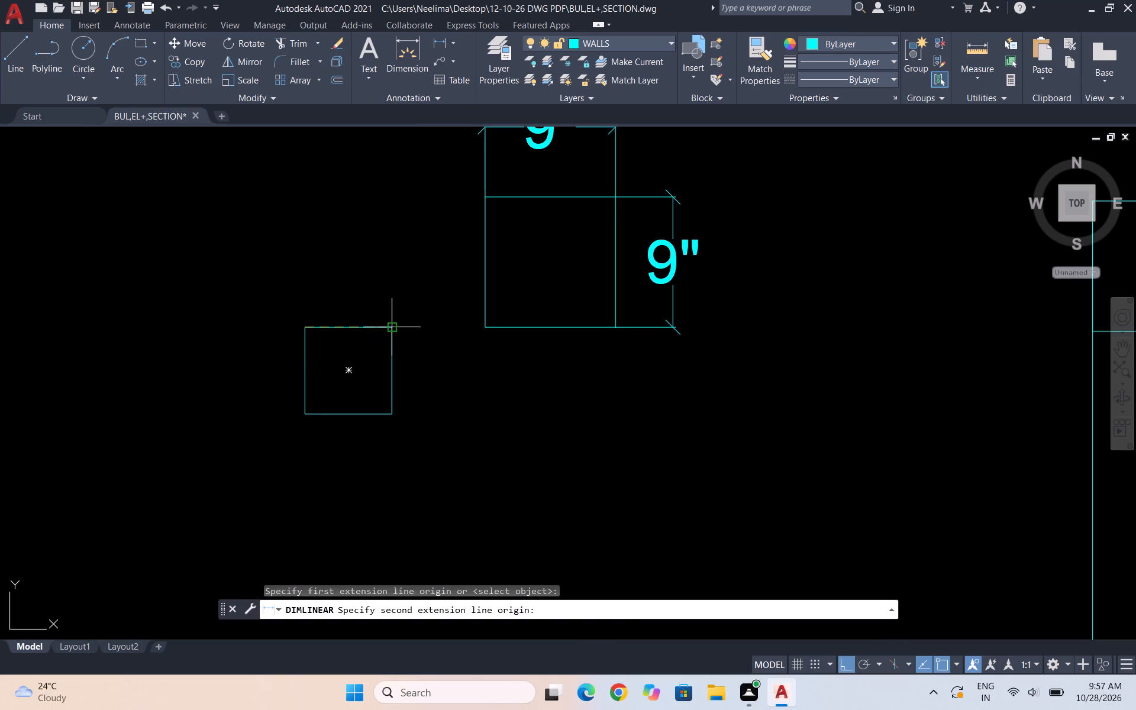
click(393, 329)
click(386, 296)
Add a vertical linear dimension along the loose 6" square's right edge, placed just outside it.
key(space)
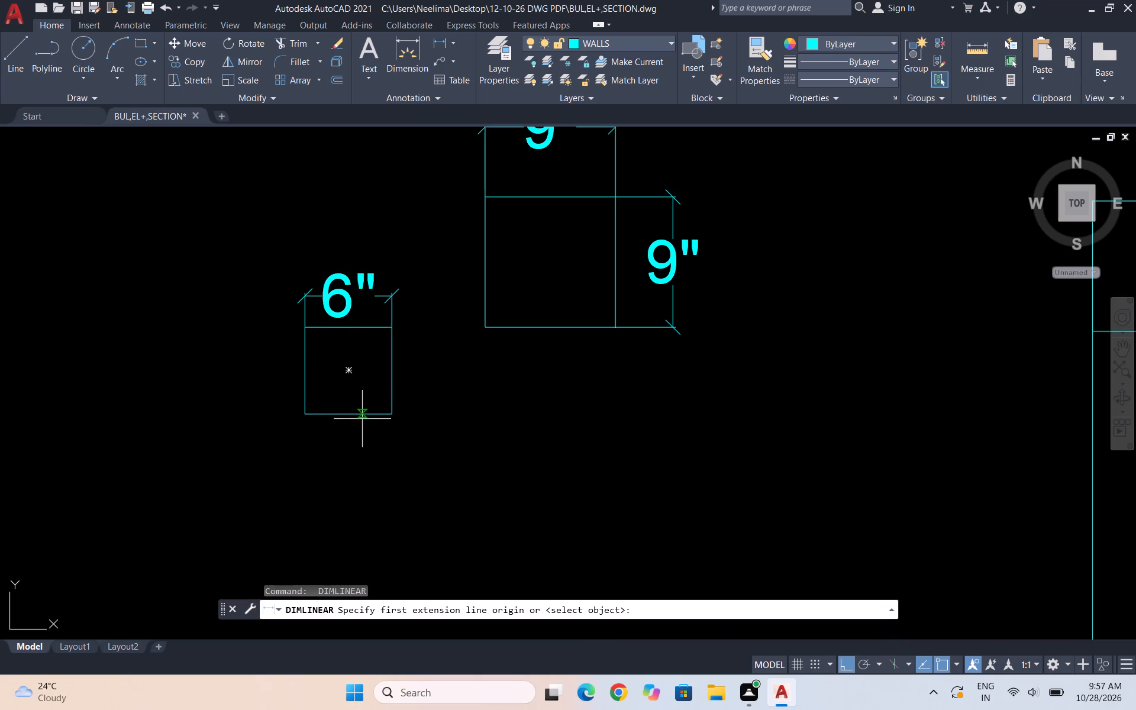
click(391, 327)
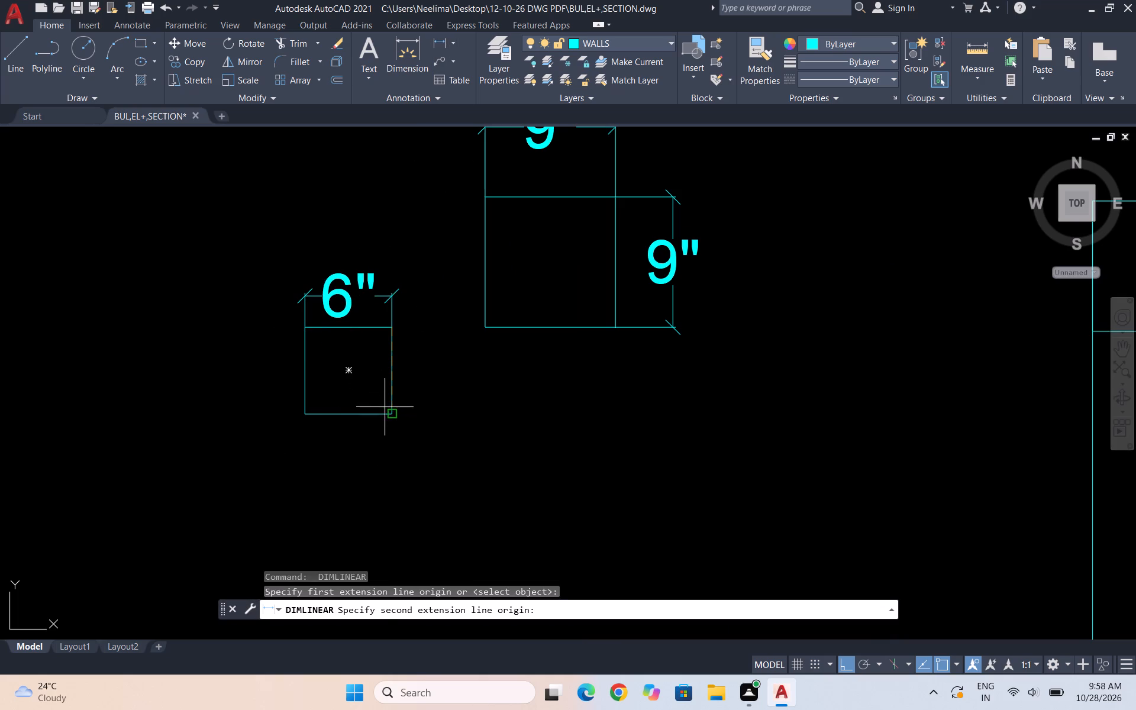
click(389, 414)
click(425, 410)
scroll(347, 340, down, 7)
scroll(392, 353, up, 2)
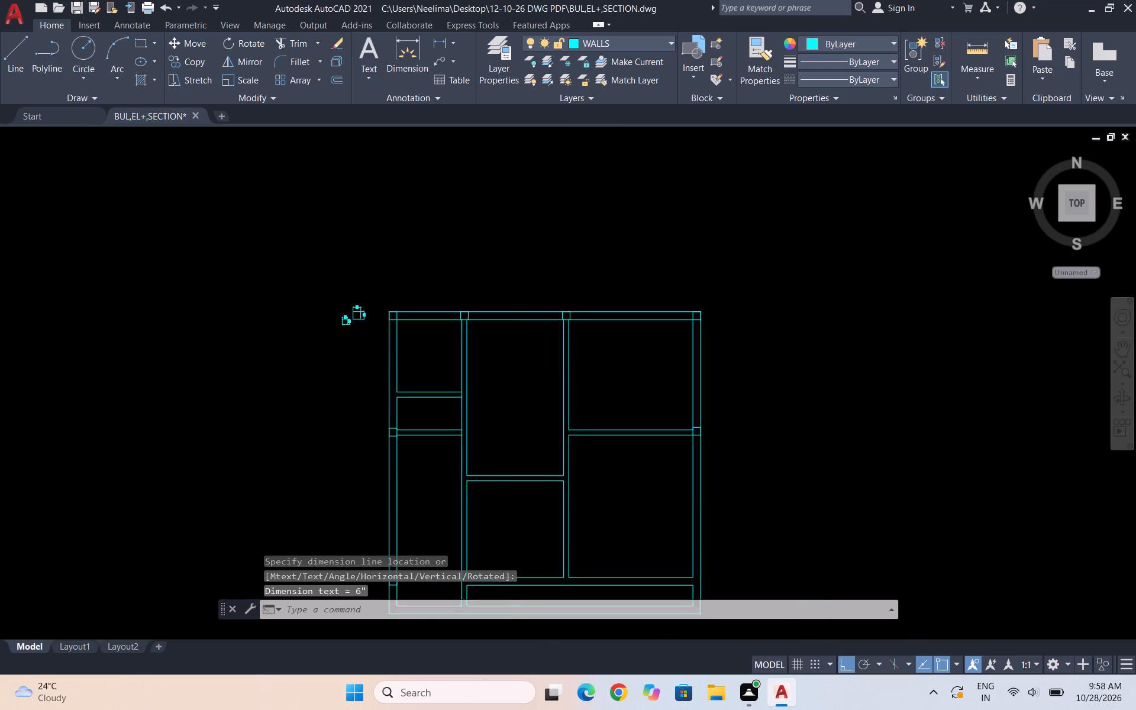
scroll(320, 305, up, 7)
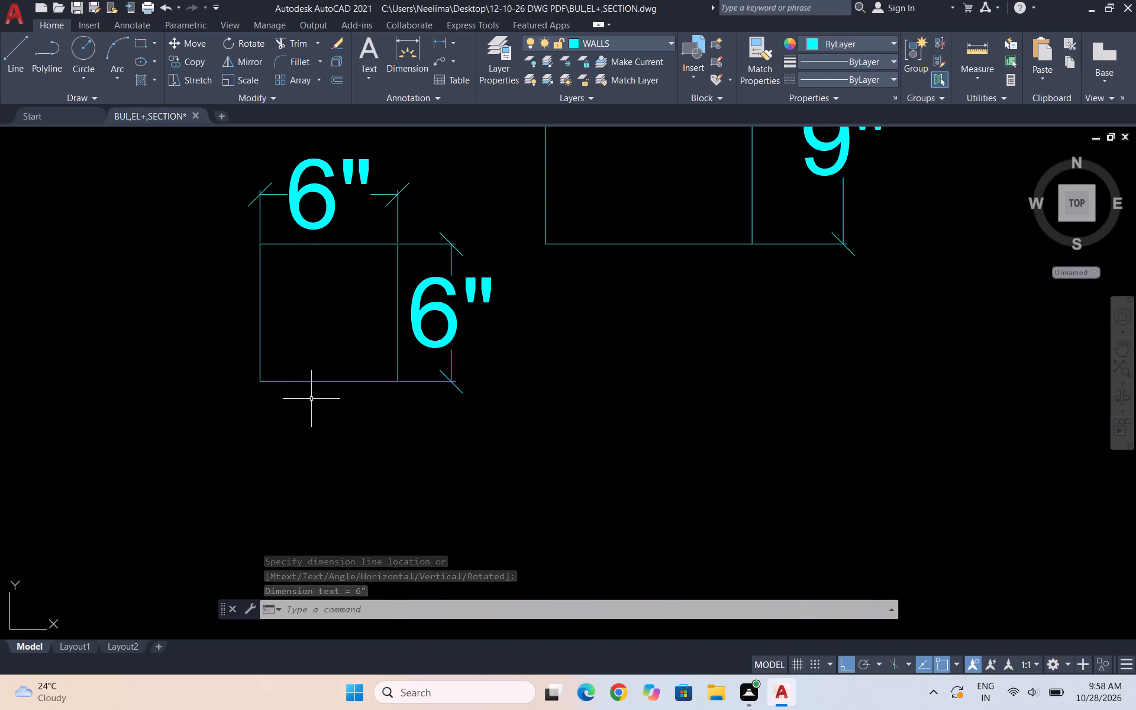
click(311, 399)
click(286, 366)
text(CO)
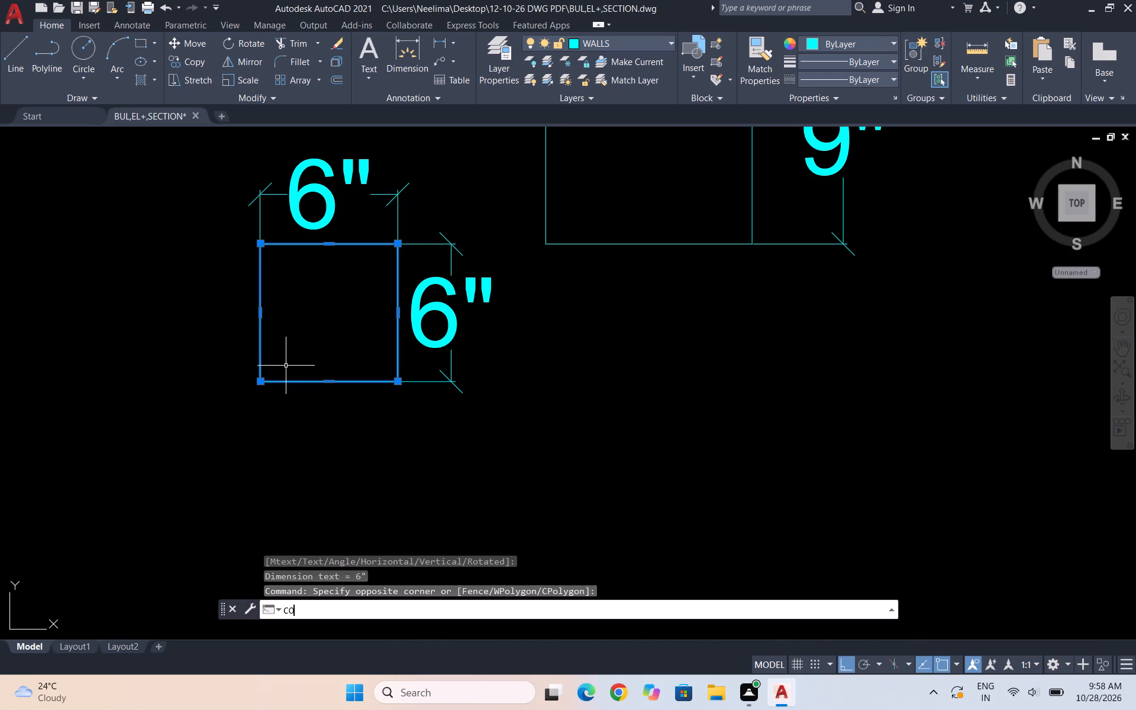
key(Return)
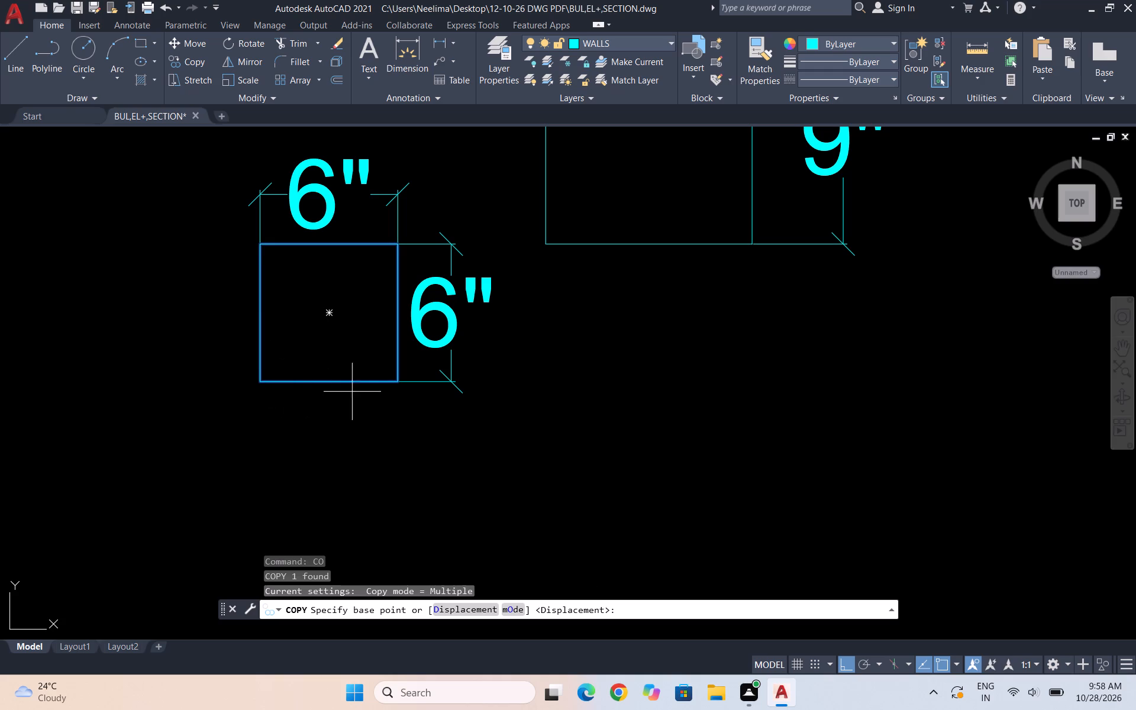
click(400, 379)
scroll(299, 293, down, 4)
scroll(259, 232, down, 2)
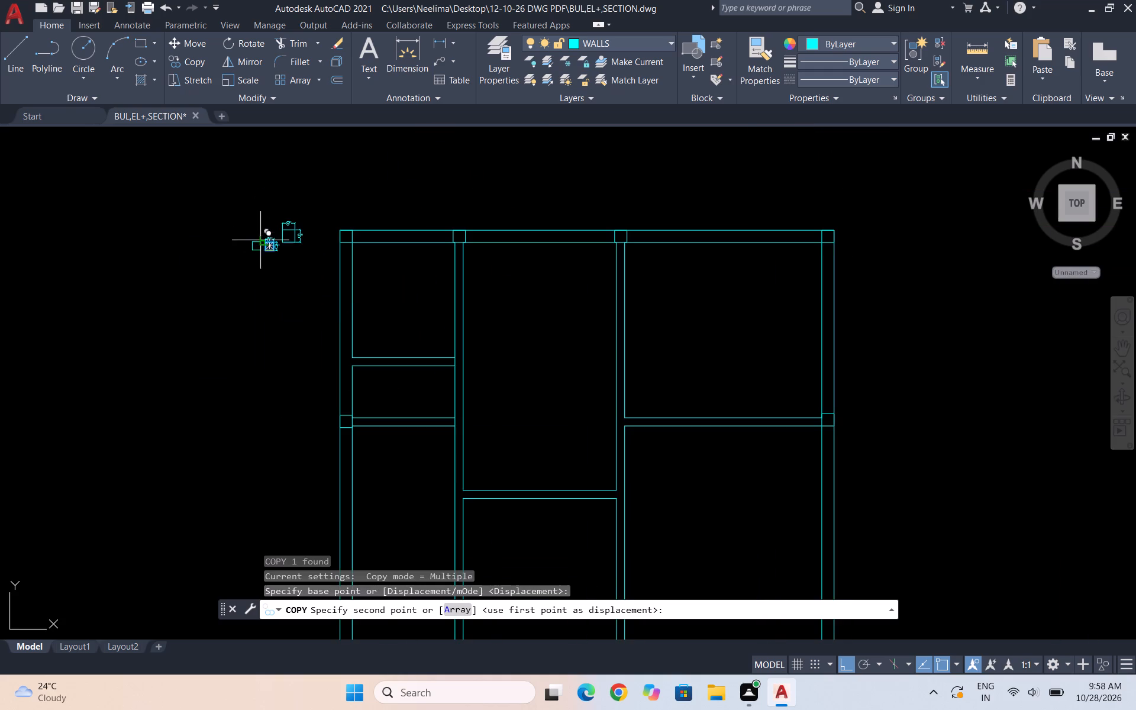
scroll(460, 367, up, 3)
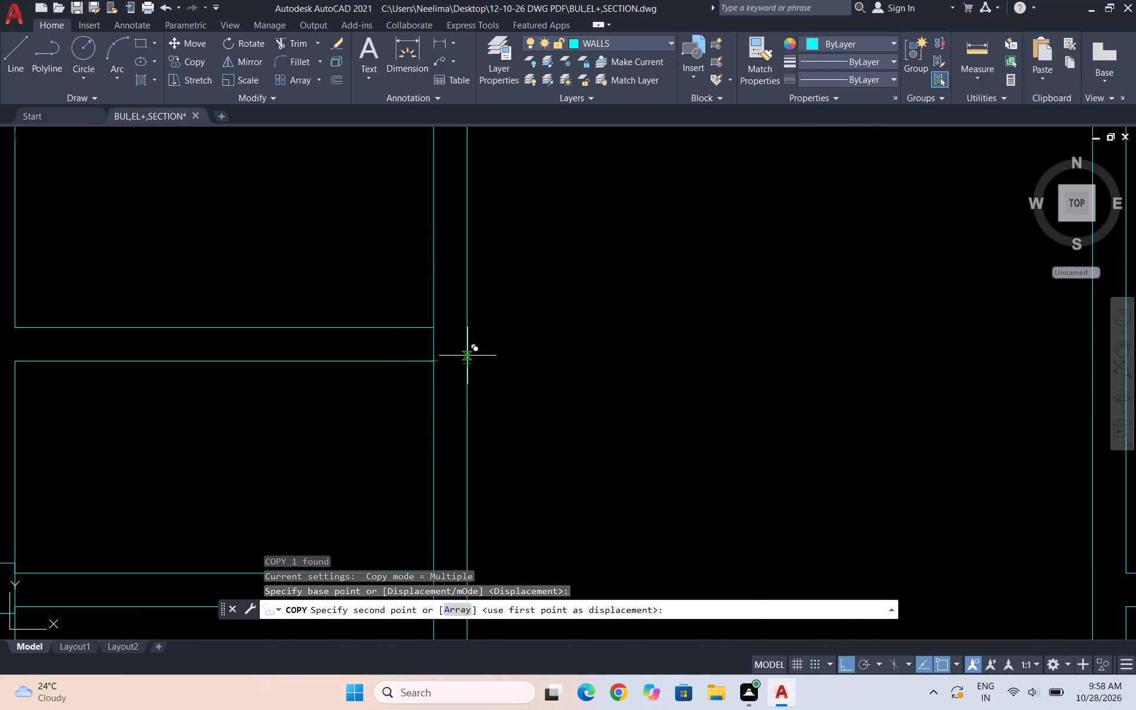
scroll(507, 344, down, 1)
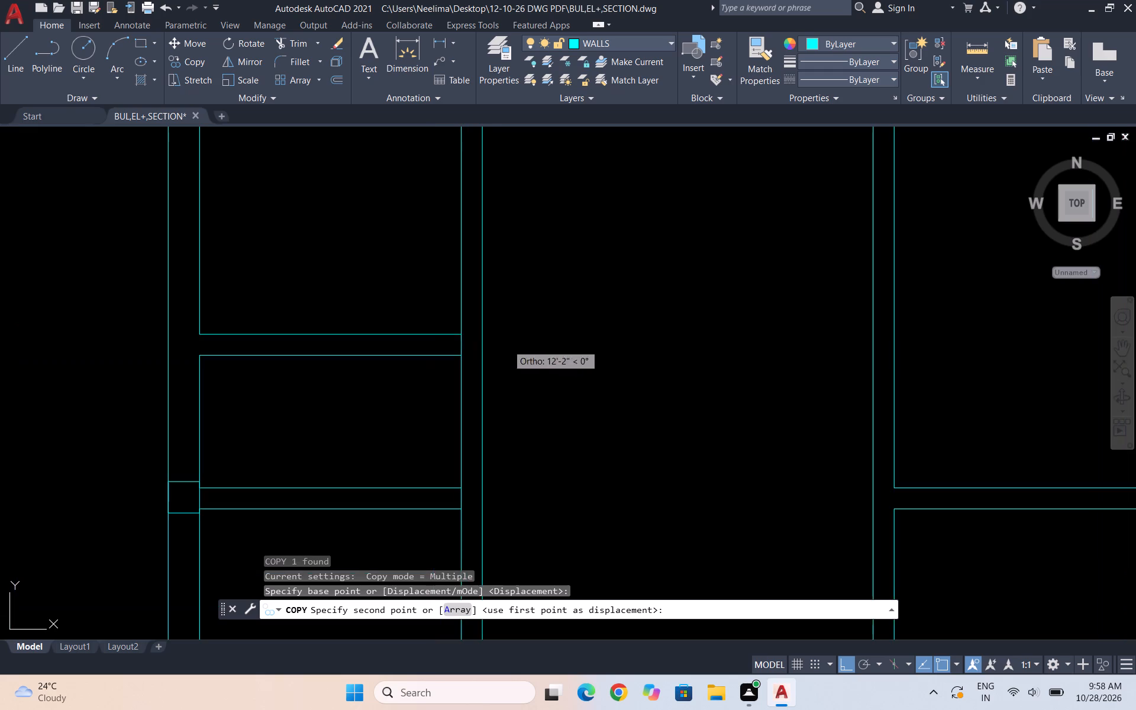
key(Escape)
Copy the loose 6" square by its lower-left corner to the left partition's junctions with the two left-room cross walls and the middle-room cross wall.
scroll(479, 337, down, 2)
scroll(298, 209, up, 3)
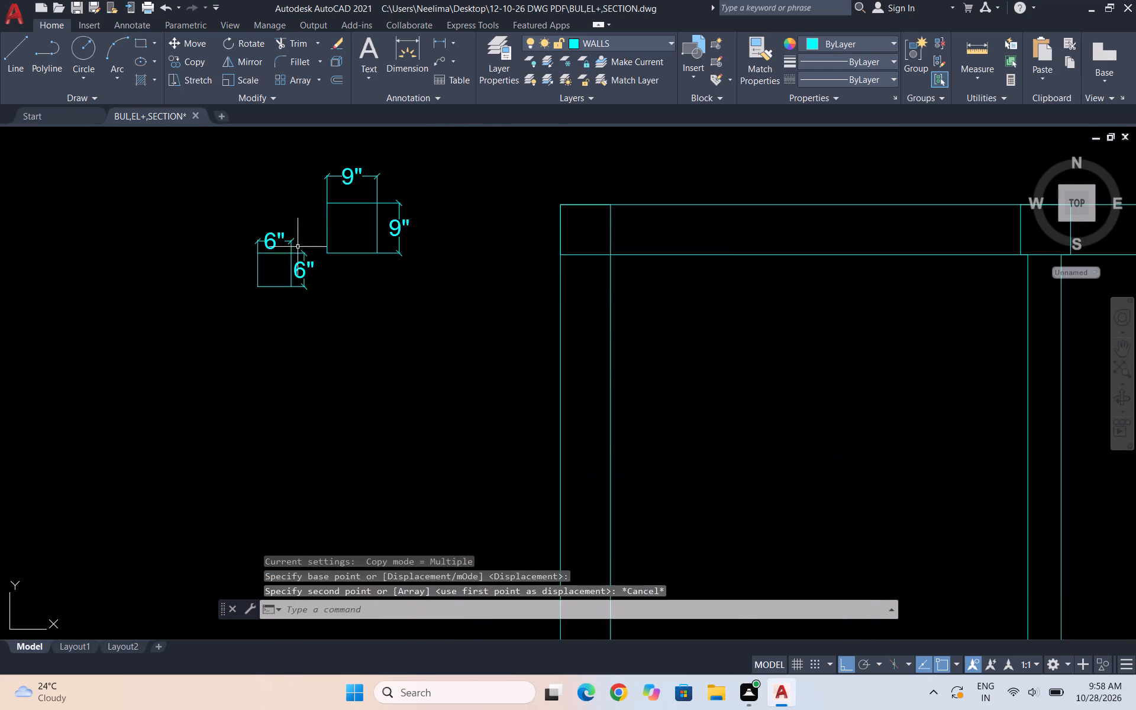
scroll(263, 259, up, 2)
click(291, 369)
click(221, 319)
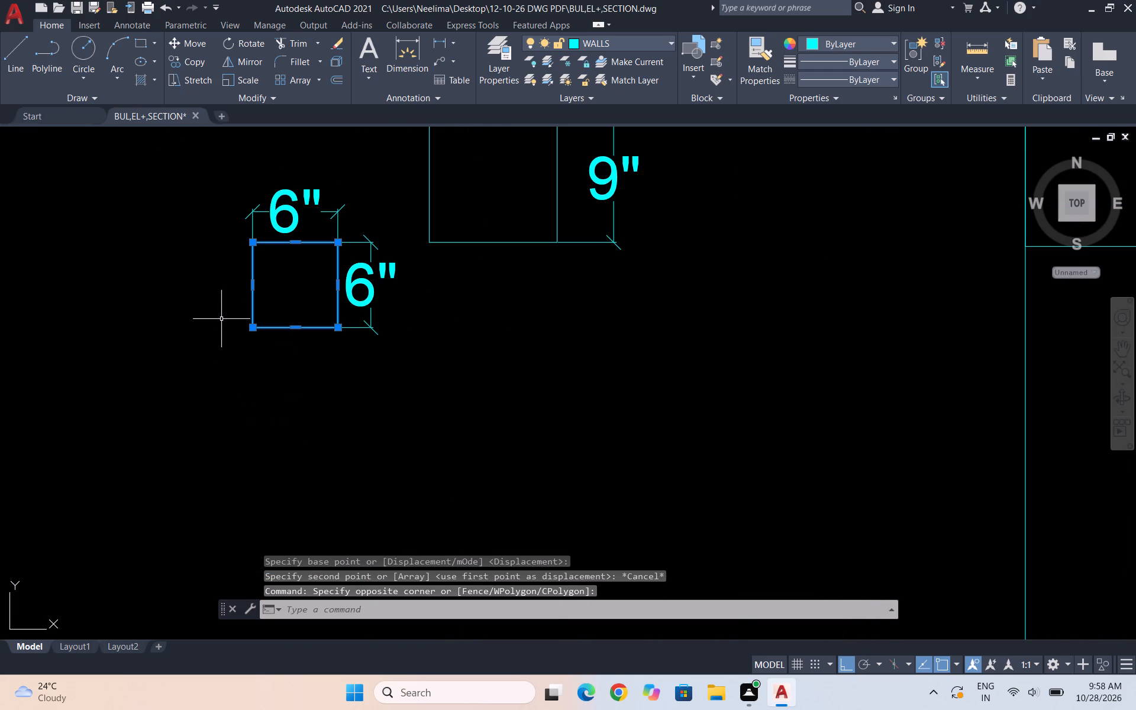
text(CO)
key(Return)
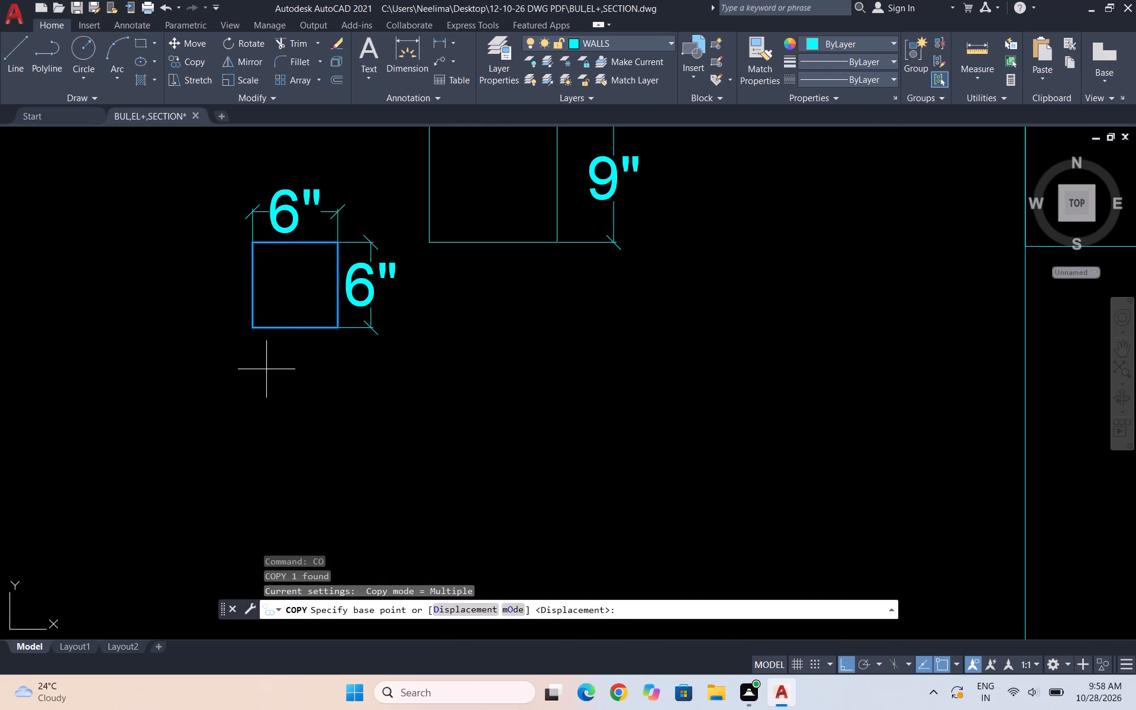
click(251, 327)
scroll(230, 302, down, 3)
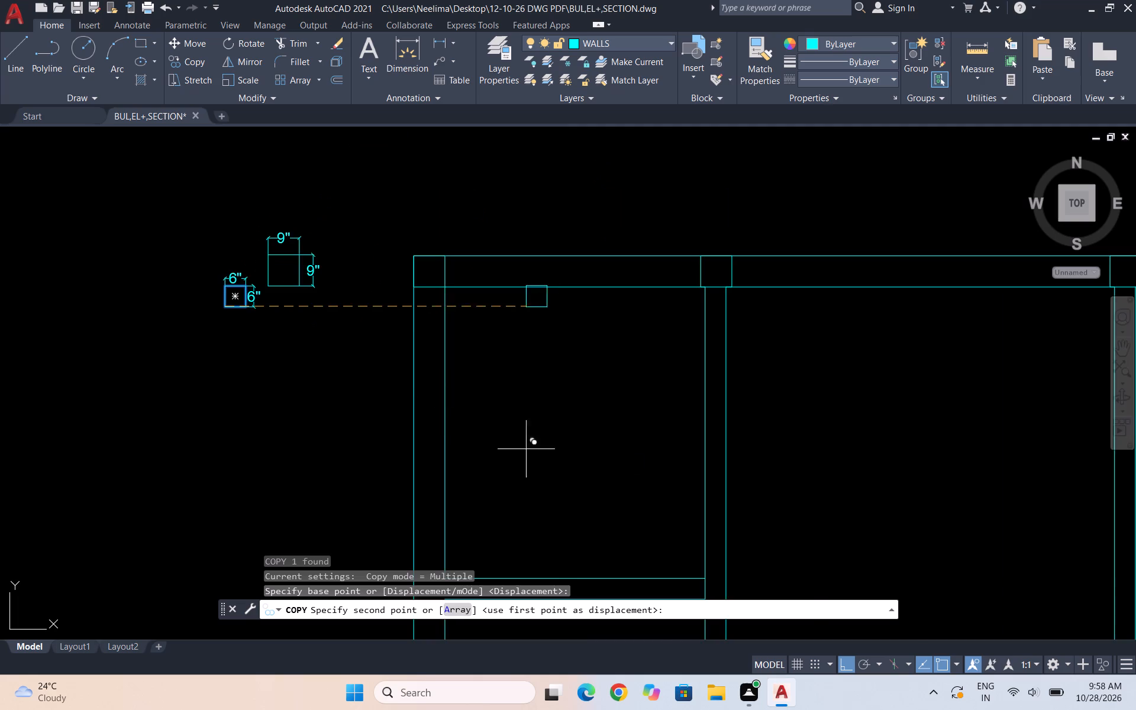
scroll(554, 436, down, 4)
scroll(566, 451, up, 3)
scroll(567, 507, up, 4)
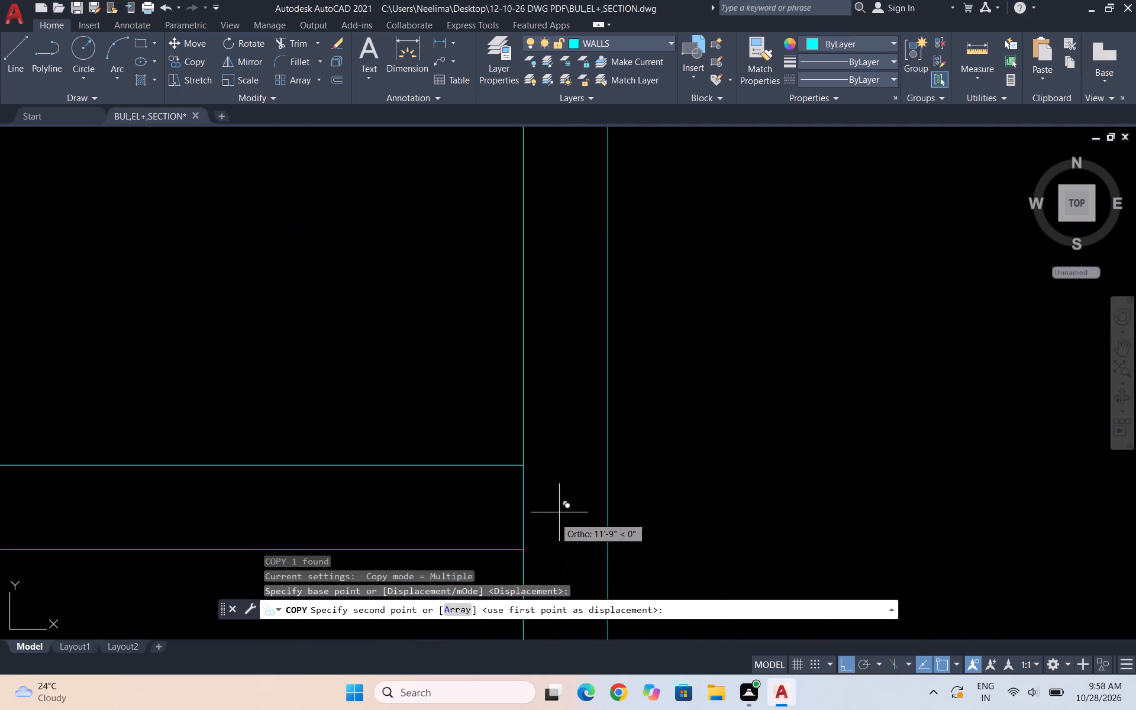
click(523, 550)
scroll(544, 507, down, 4)
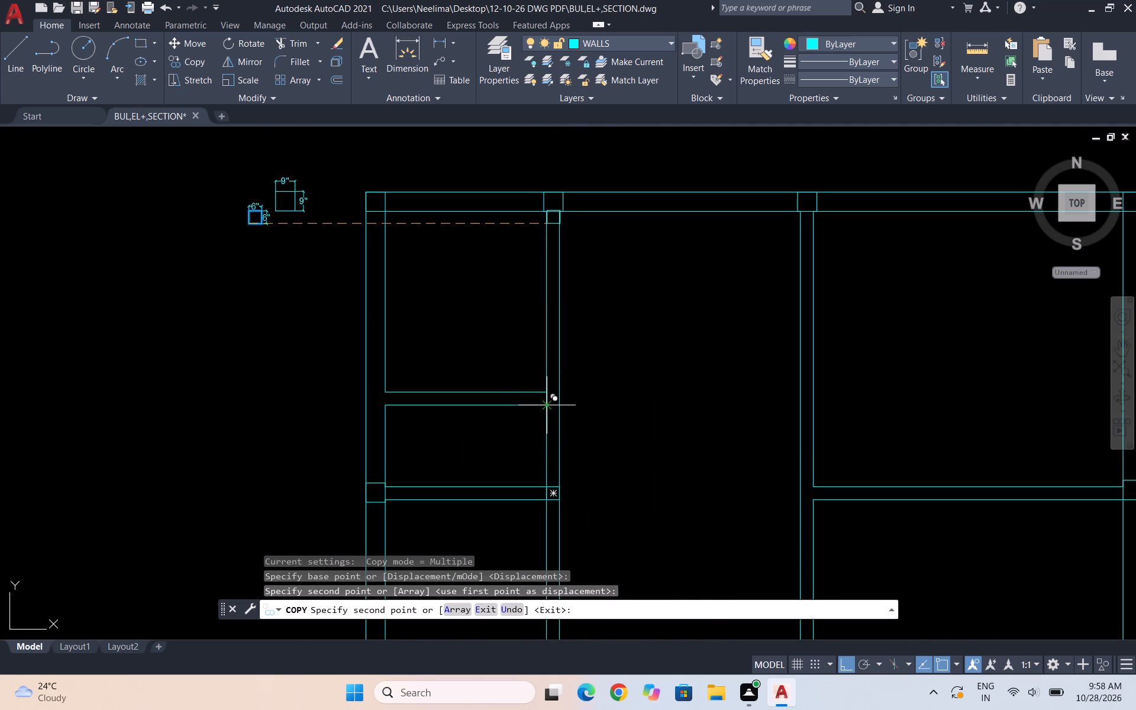
click(547, 406)
scroll(537, 353, down, 3)
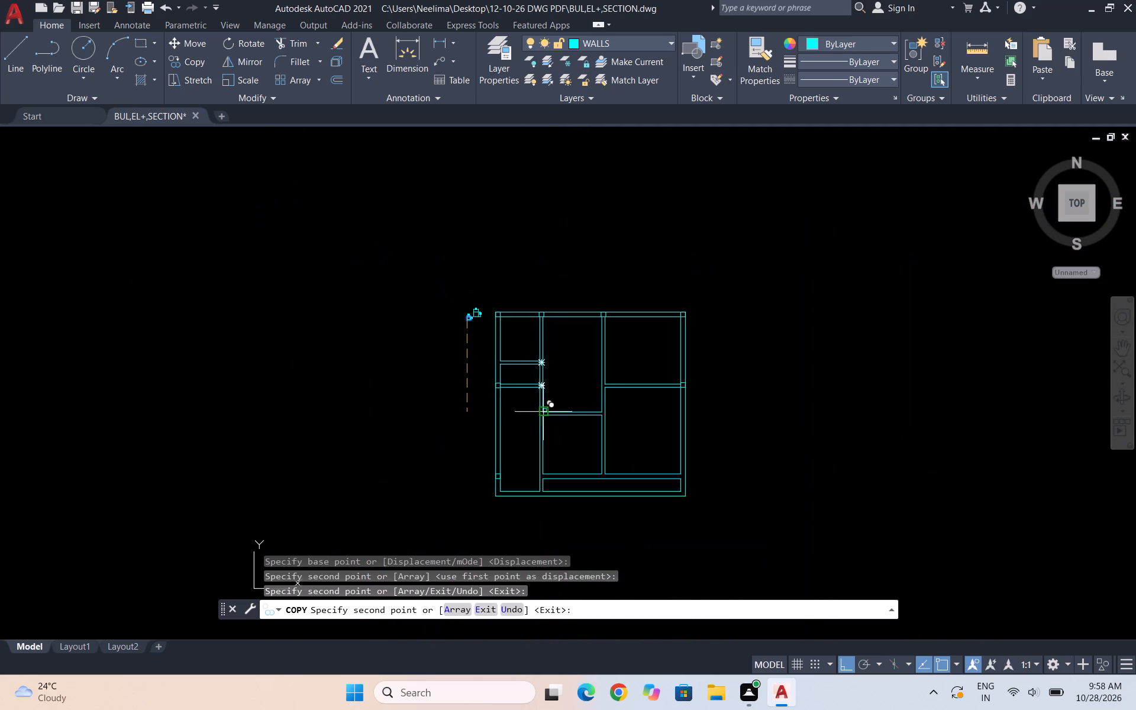
scroll(538, 421, up, 3)
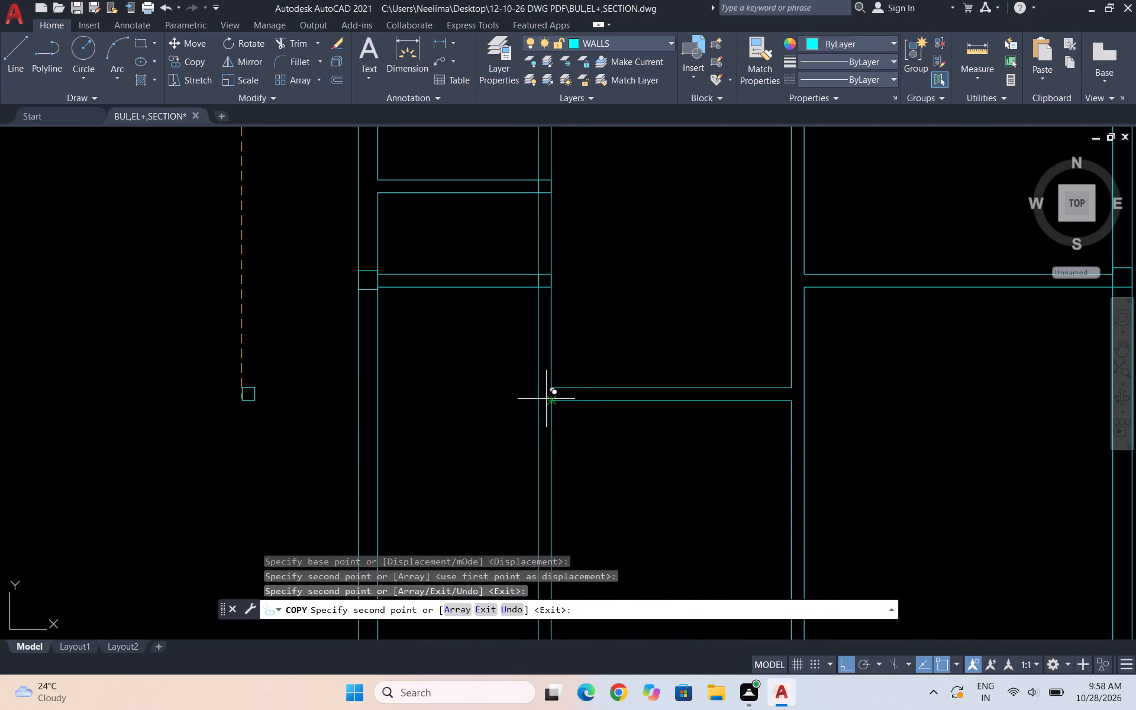
click(536, 398)
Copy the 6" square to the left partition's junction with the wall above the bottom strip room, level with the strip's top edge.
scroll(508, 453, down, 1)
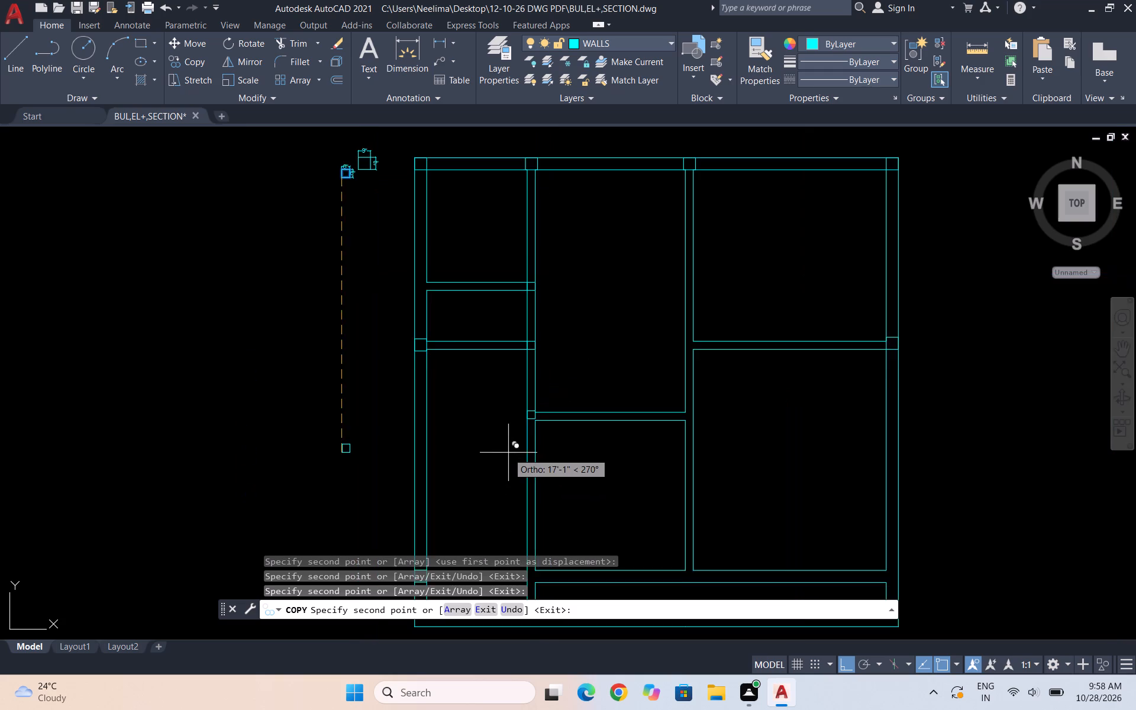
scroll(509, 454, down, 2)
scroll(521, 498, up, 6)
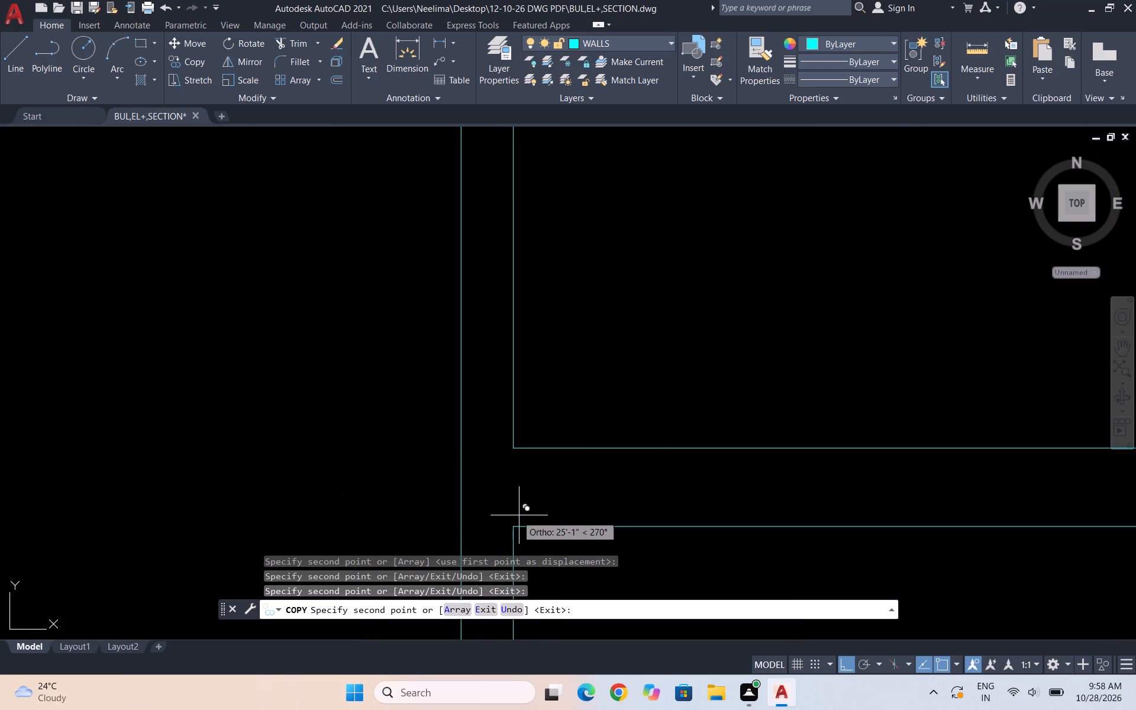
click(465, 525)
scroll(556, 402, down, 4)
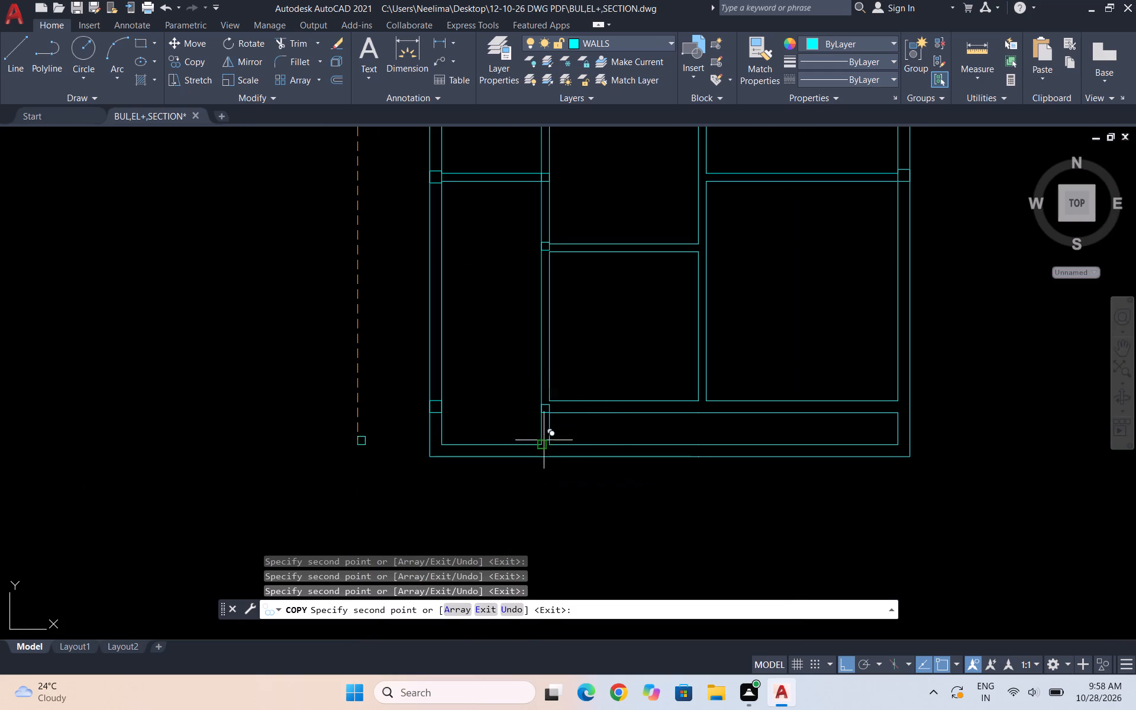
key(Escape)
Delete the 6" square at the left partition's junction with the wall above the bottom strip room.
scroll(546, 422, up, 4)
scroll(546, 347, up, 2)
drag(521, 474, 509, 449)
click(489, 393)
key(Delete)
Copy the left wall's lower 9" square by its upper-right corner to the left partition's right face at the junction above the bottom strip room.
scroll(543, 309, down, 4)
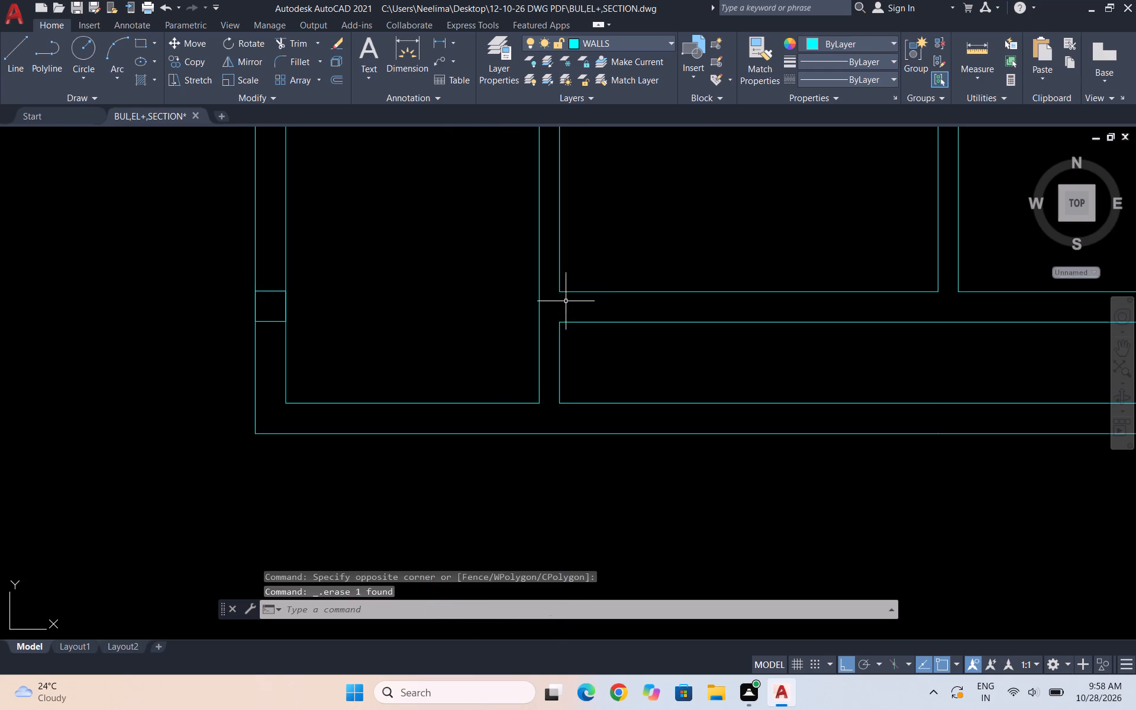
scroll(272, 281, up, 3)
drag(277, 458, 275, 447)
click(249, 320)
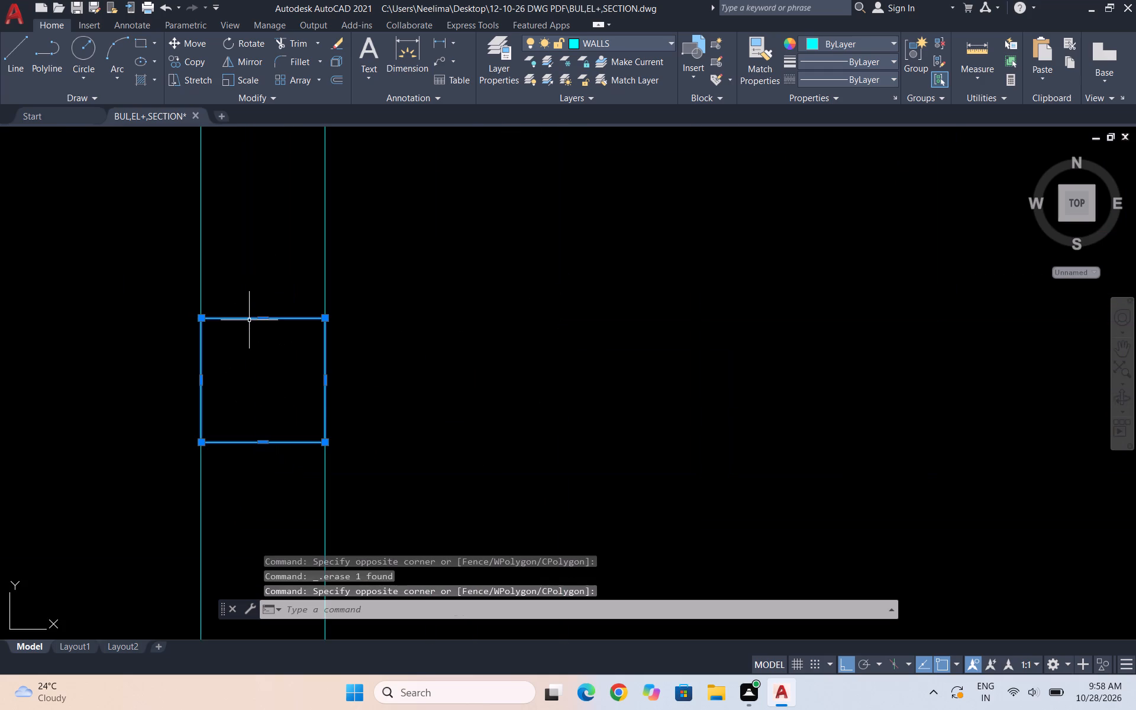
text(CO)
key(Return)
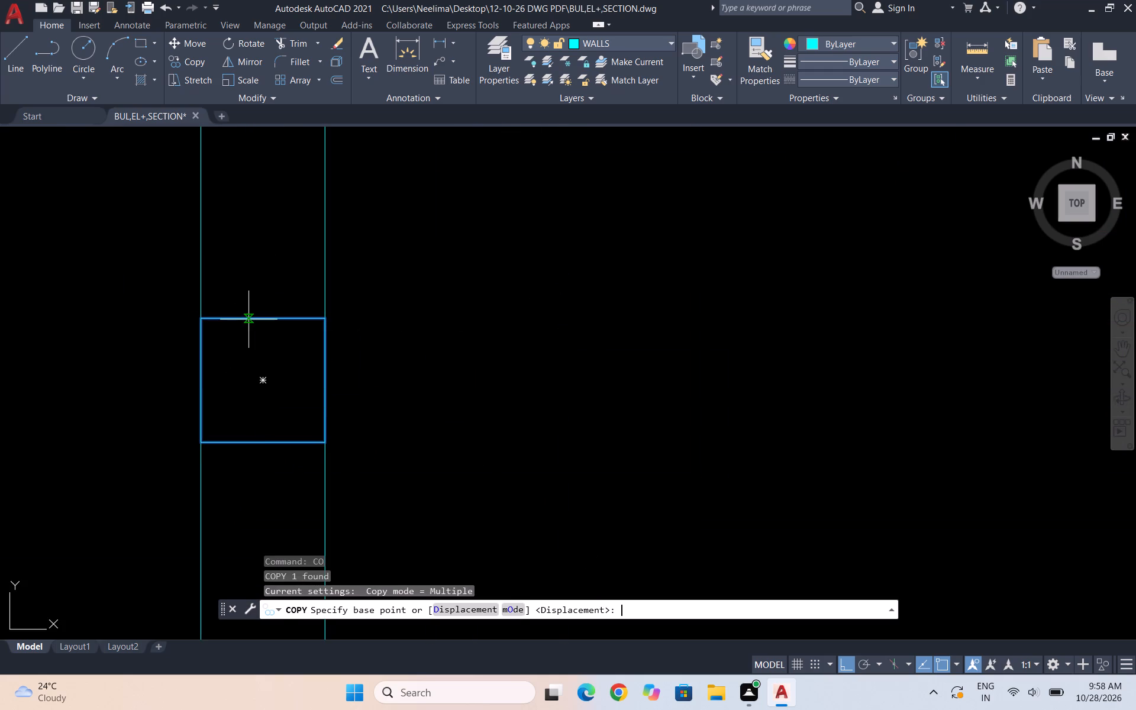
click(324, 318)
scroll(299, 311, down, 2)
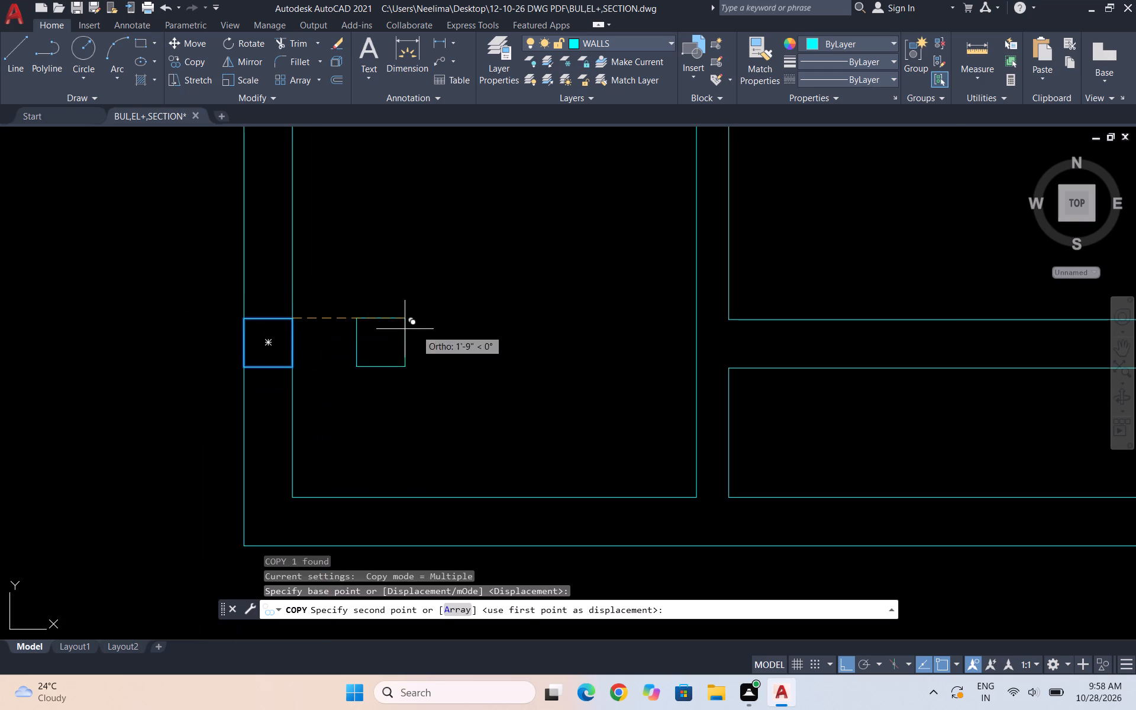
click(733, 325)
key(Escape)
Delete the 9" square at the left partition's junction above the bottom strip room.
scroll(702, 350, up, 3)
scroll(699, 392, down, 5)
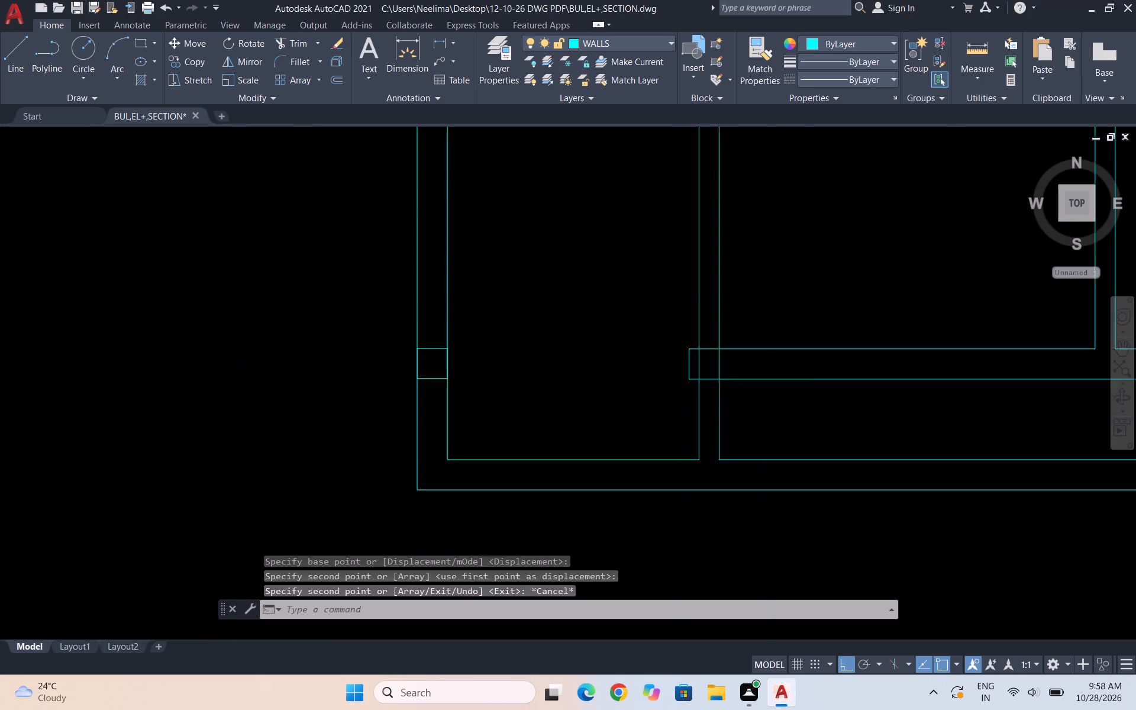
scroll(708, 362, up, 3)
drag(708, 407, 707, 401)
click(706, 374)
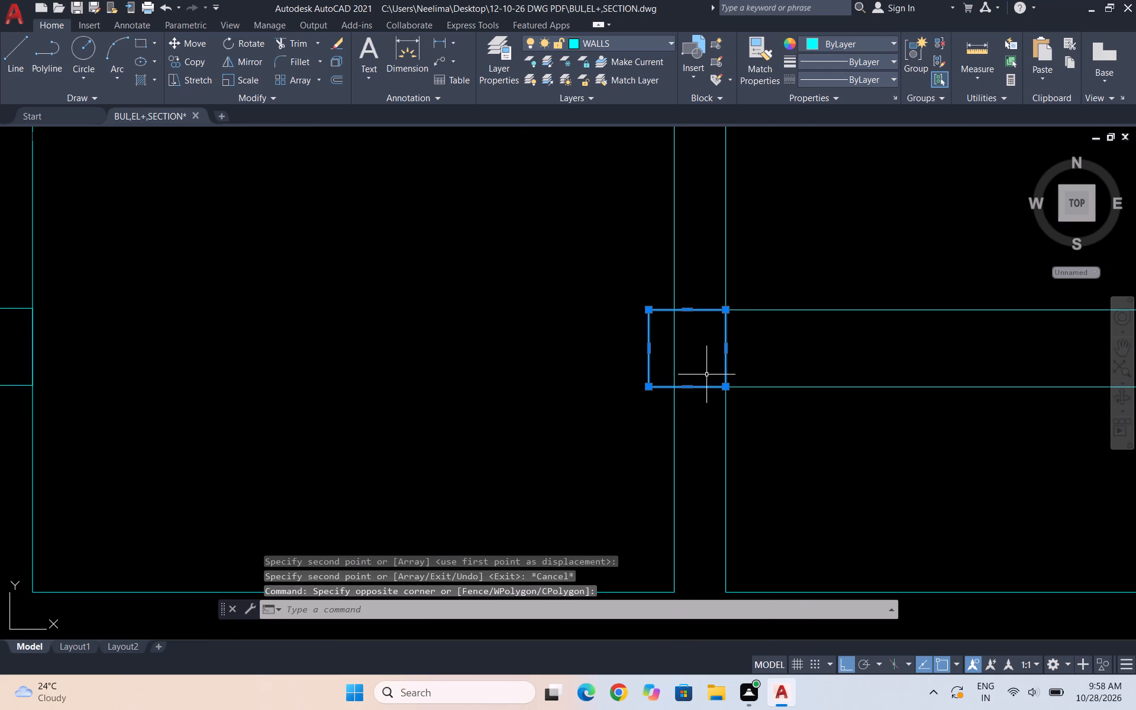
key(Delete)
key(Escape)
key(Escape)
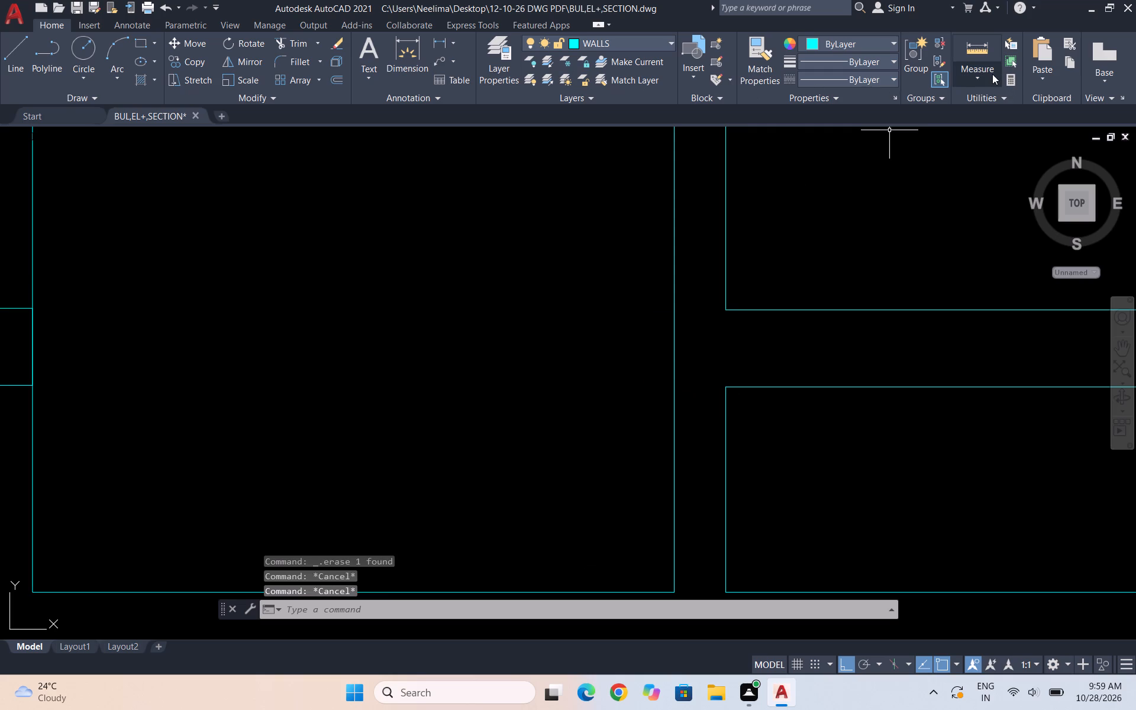
Measure the left partition's thickness at its junction with the wall above the bottom strip room.
click(989, 74)
click(999, 127)
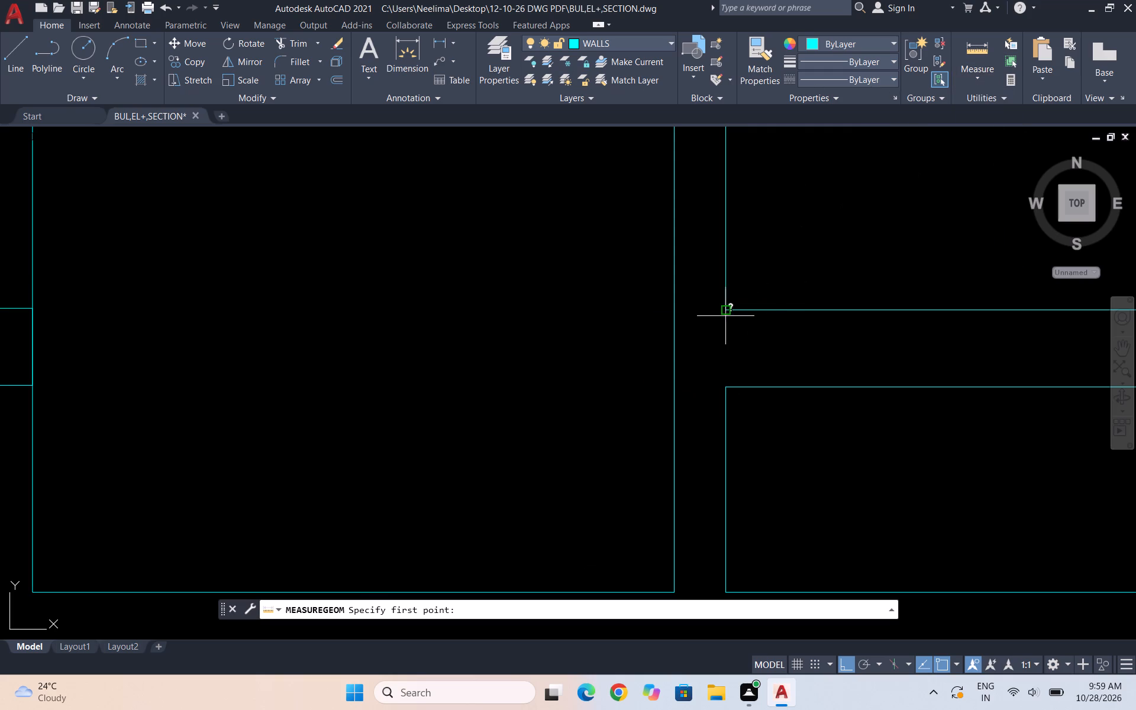
click(727, 308)
click(673, 313)
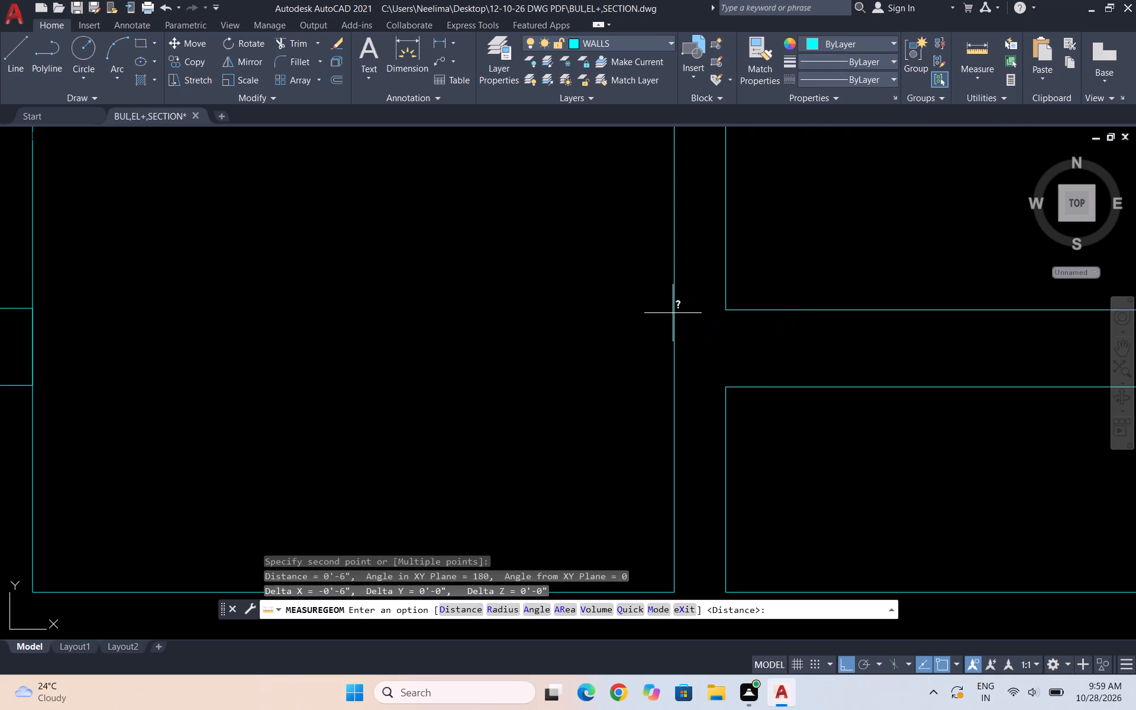
key(Escape)
Measure the thickness of the horizontal wall above the bottom strip room where it meets the left partition.
scroll(600, 294, down, 4)
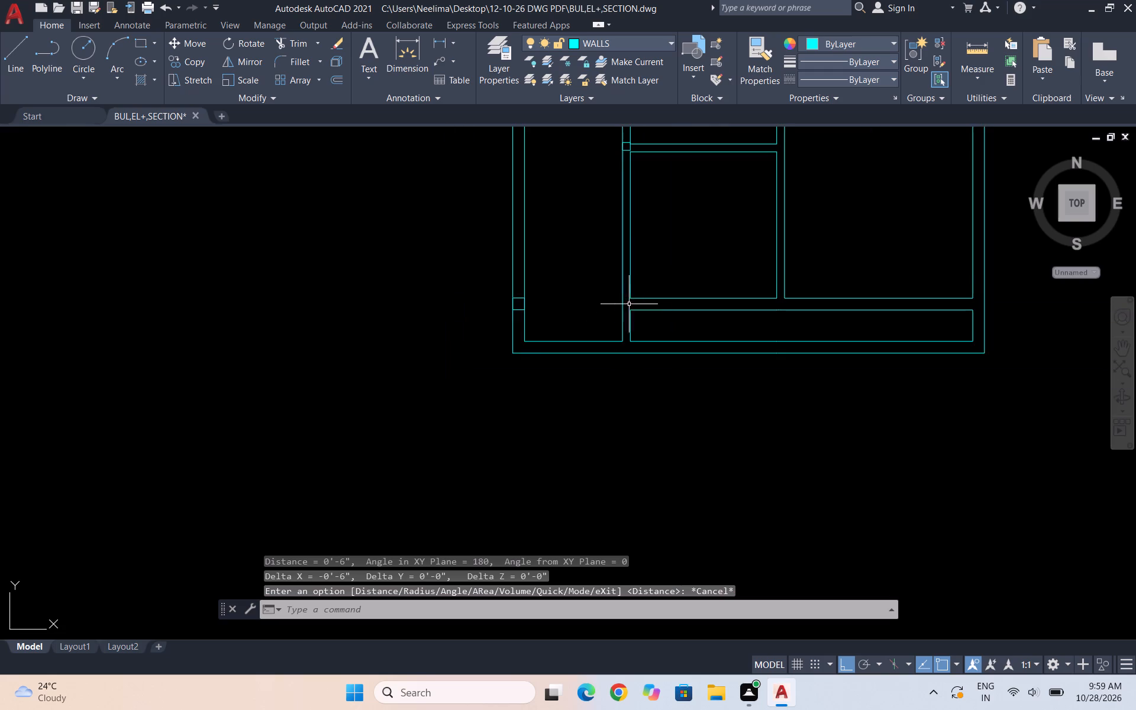
scroll(595, 351, down, 1)
scroll(617, 318, up, 5)
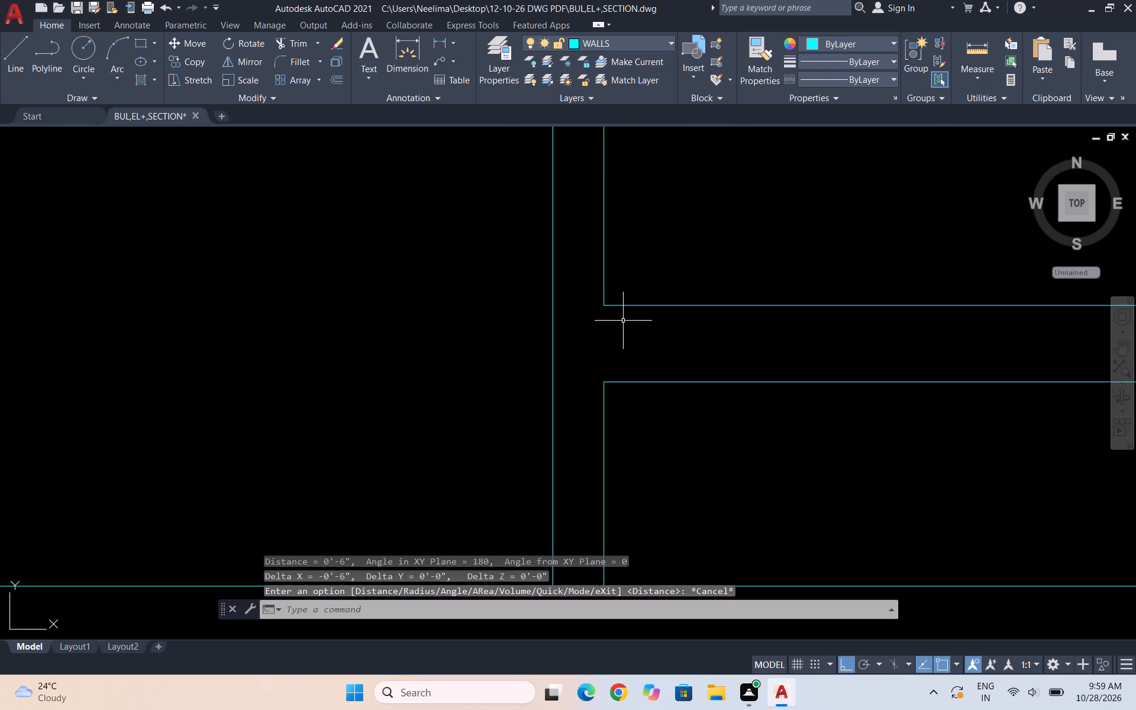
click(977, 72)
click(999, 135)
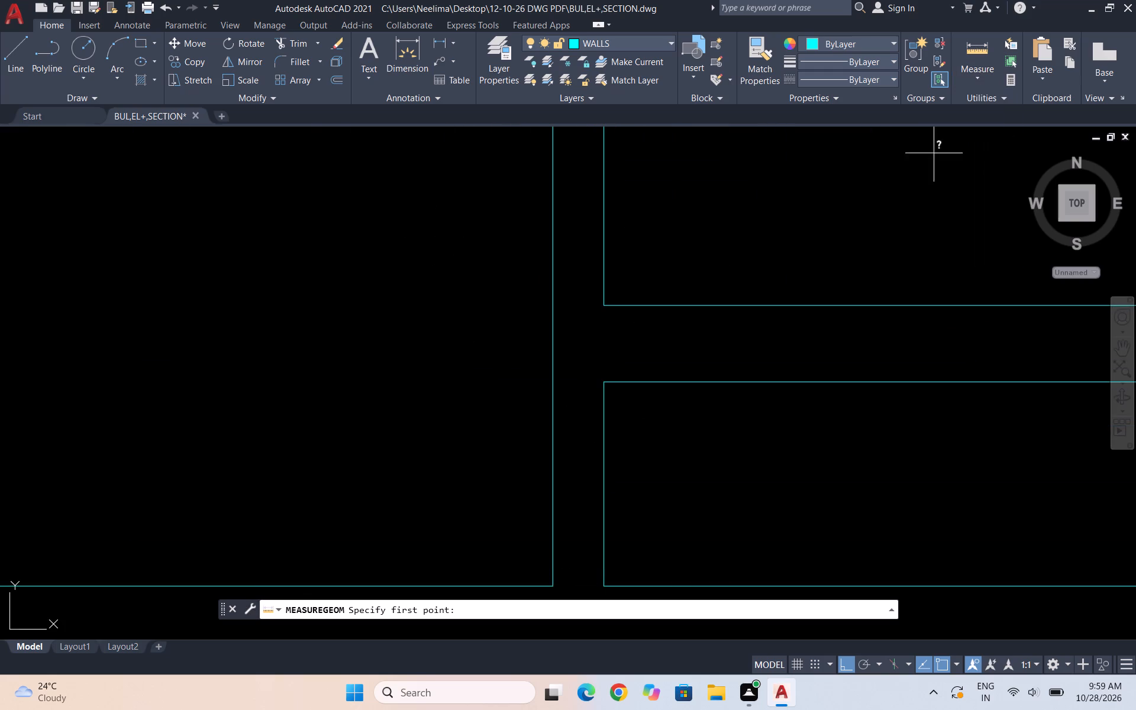
click(601, 306)
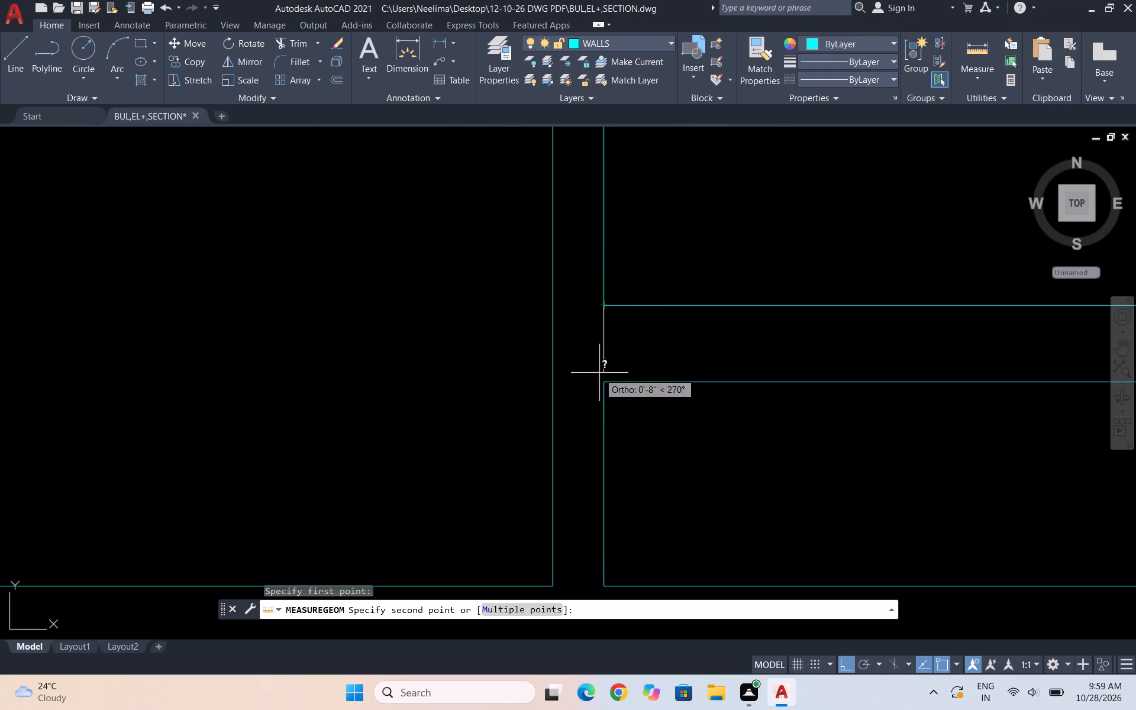
click(605, 383)
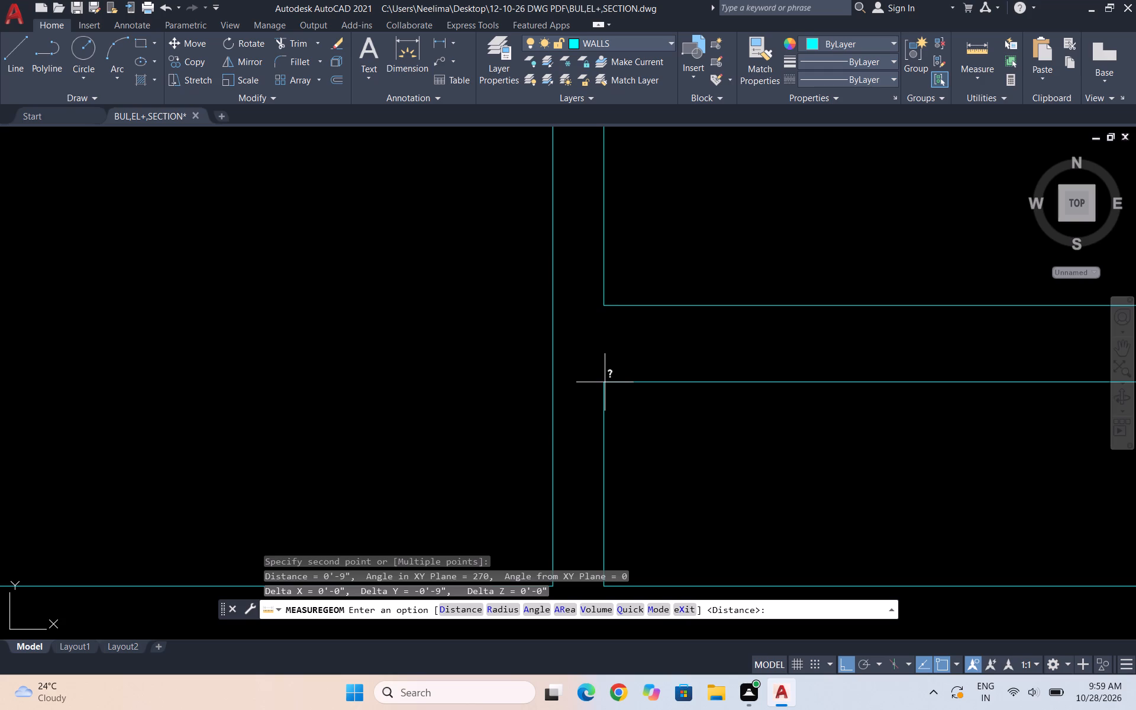
scroll(632, 282, down, 4)
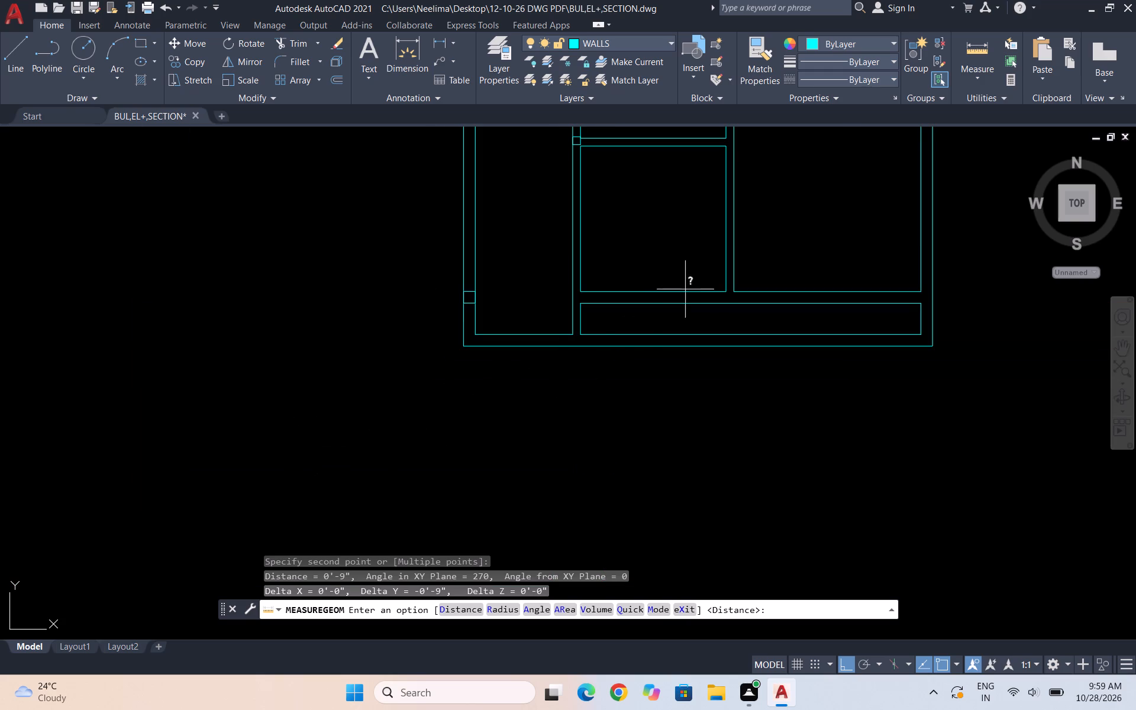
Measure the thickness of the wall above the bottom strip room again, beside the left partition.
key(Escape)
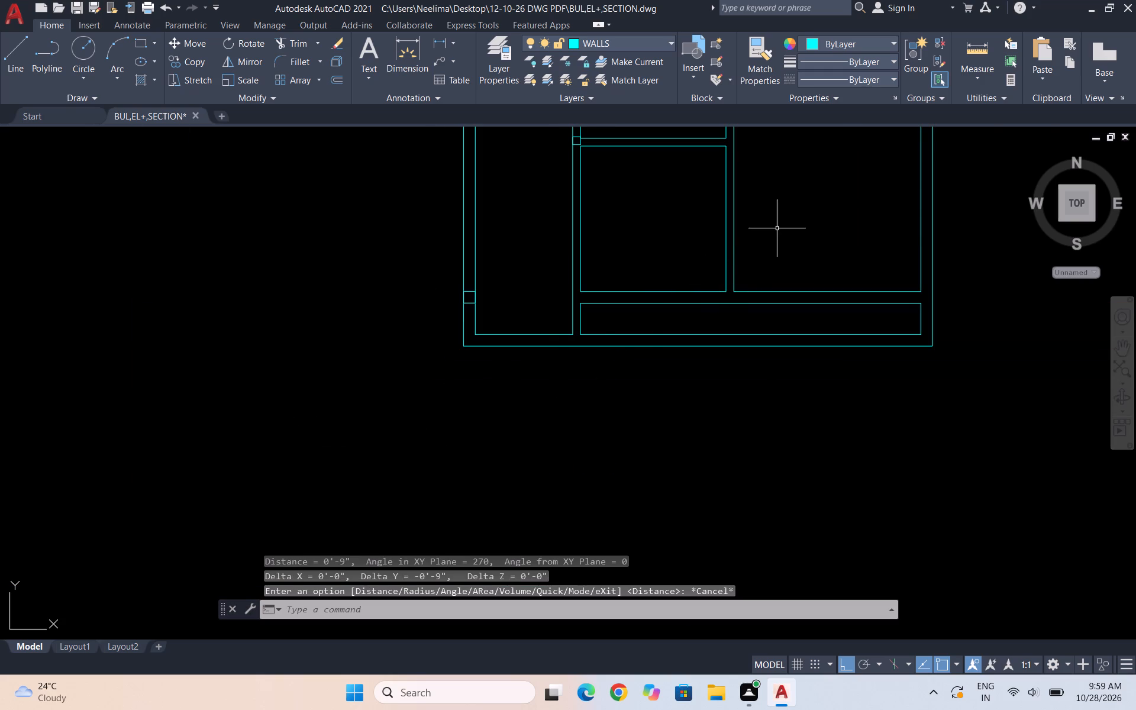
click(983, 80)
click(994, 131)
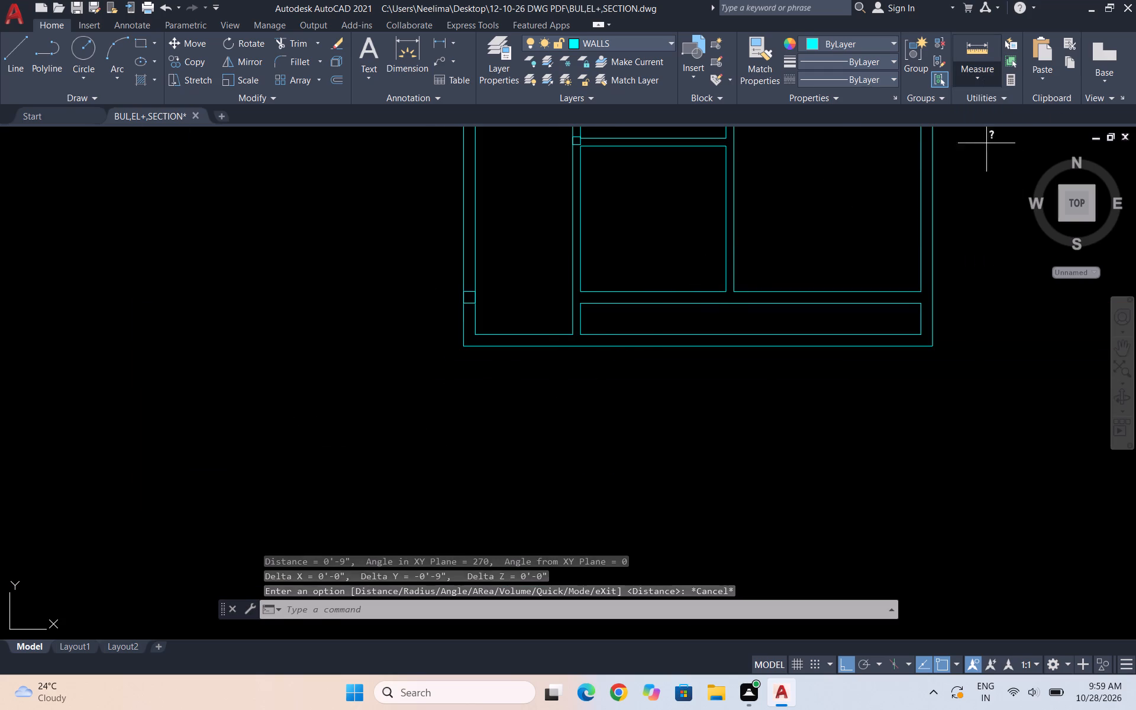
scroll(586, 298, up, 3)
click(571, 266)
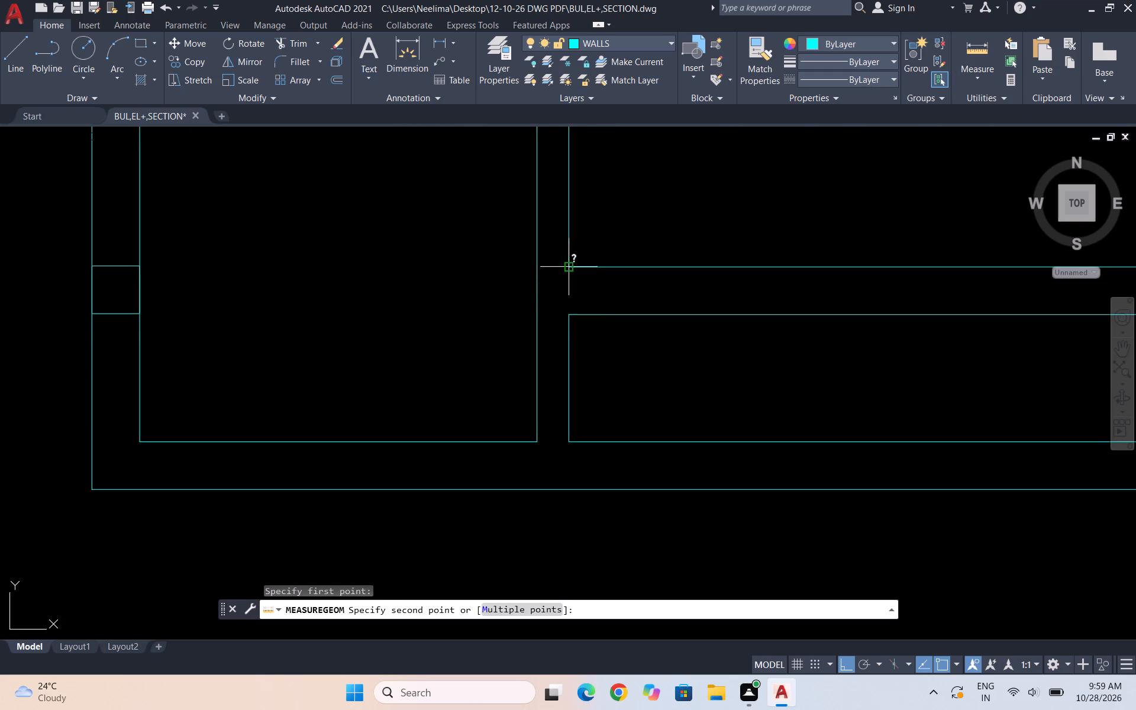
click(572, 314)
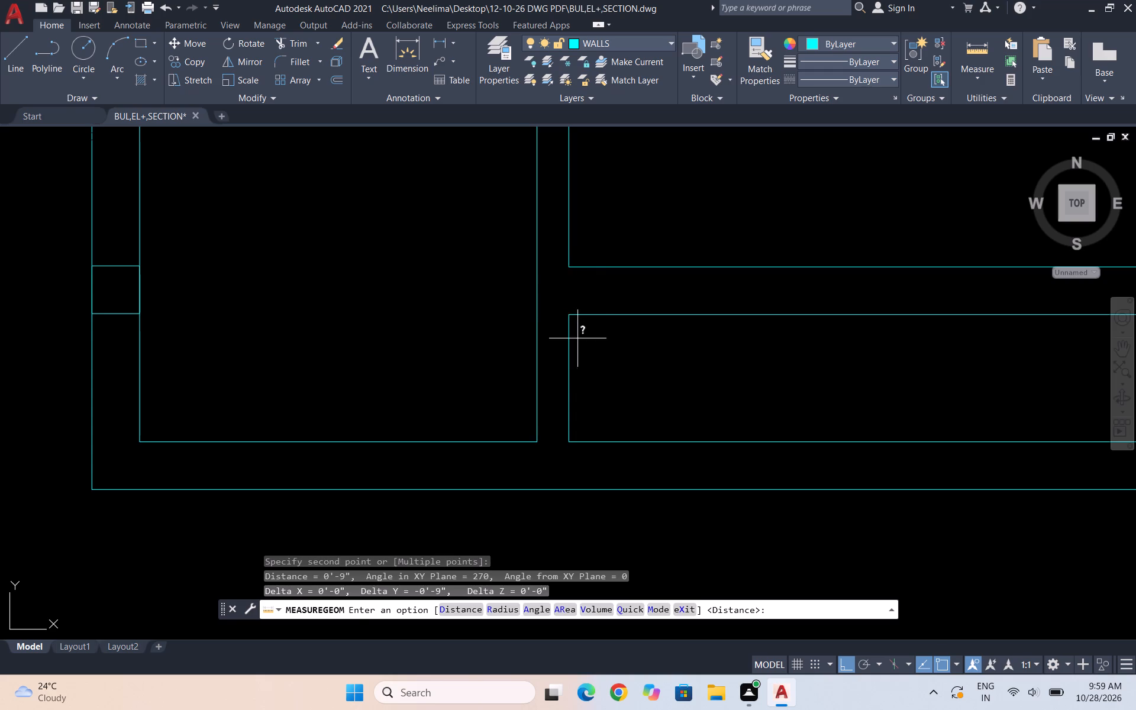
scroll(502, 364, down, 1)
key(Escape)
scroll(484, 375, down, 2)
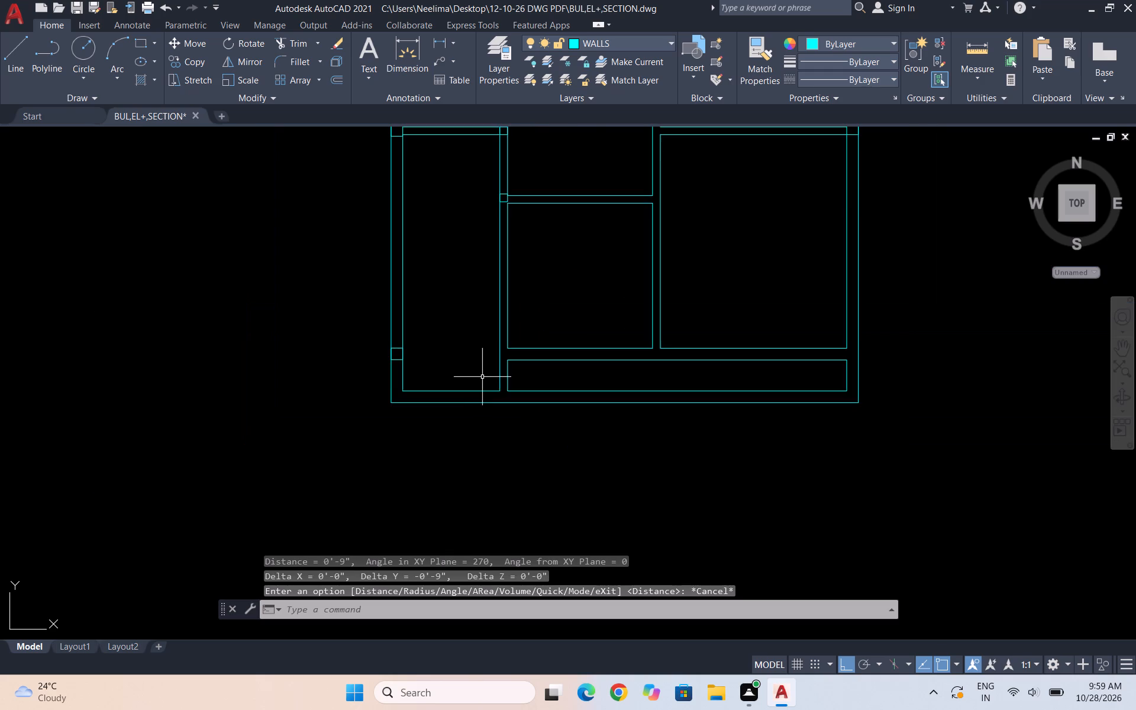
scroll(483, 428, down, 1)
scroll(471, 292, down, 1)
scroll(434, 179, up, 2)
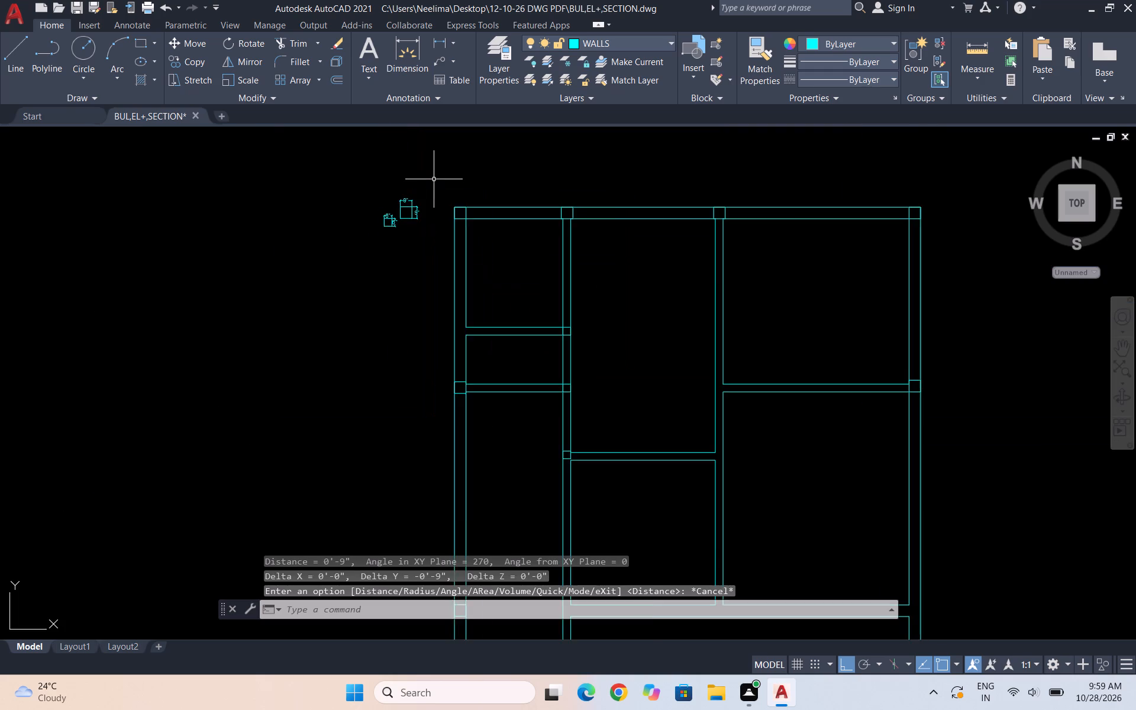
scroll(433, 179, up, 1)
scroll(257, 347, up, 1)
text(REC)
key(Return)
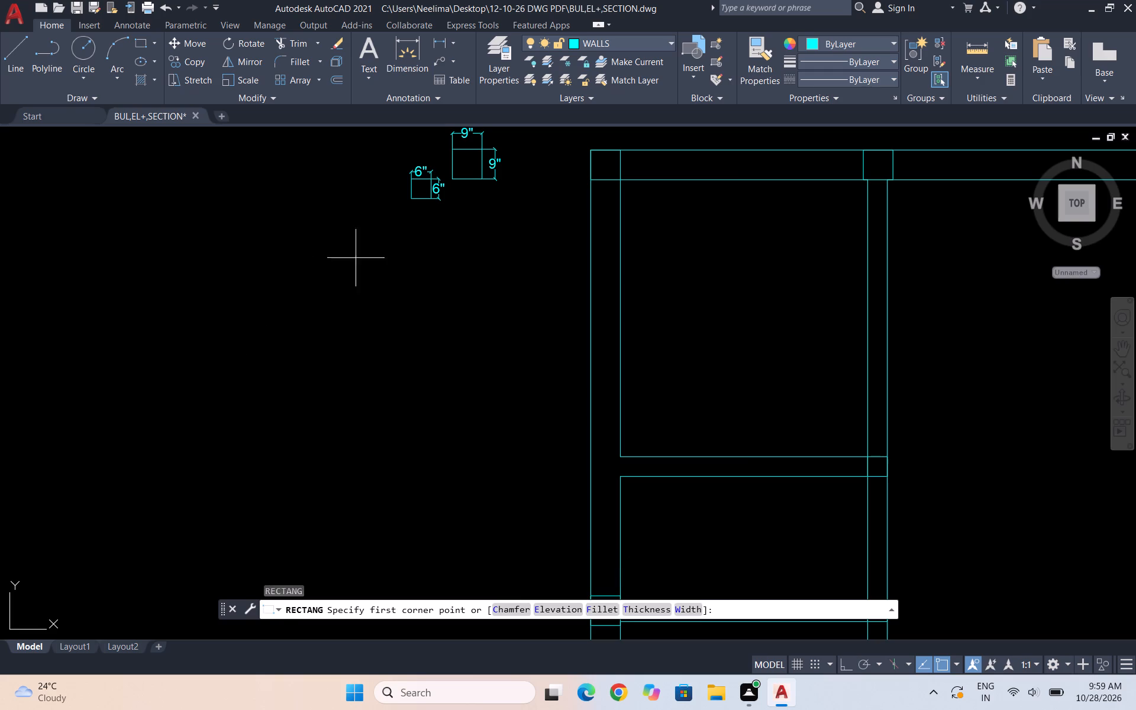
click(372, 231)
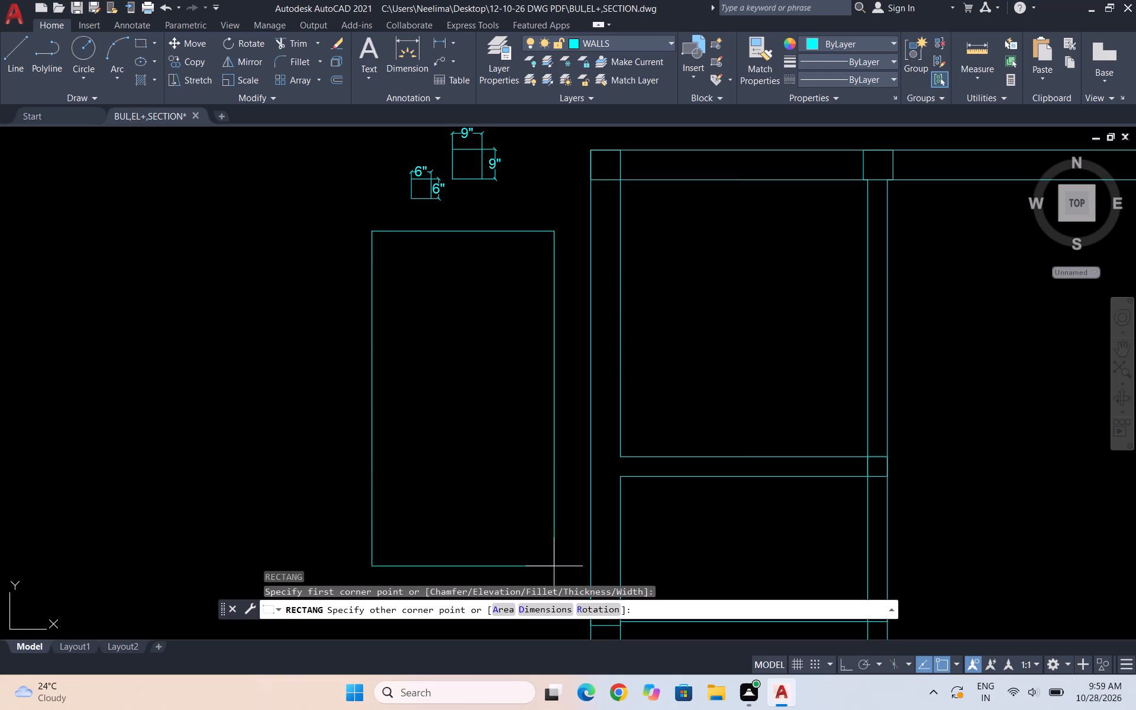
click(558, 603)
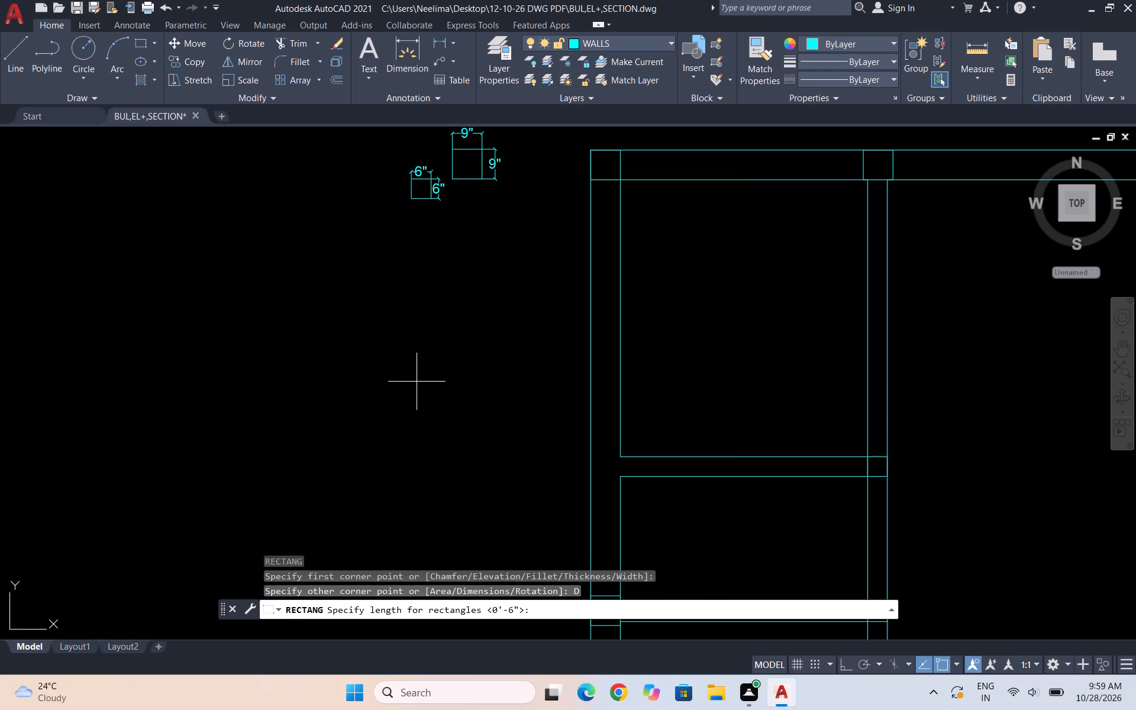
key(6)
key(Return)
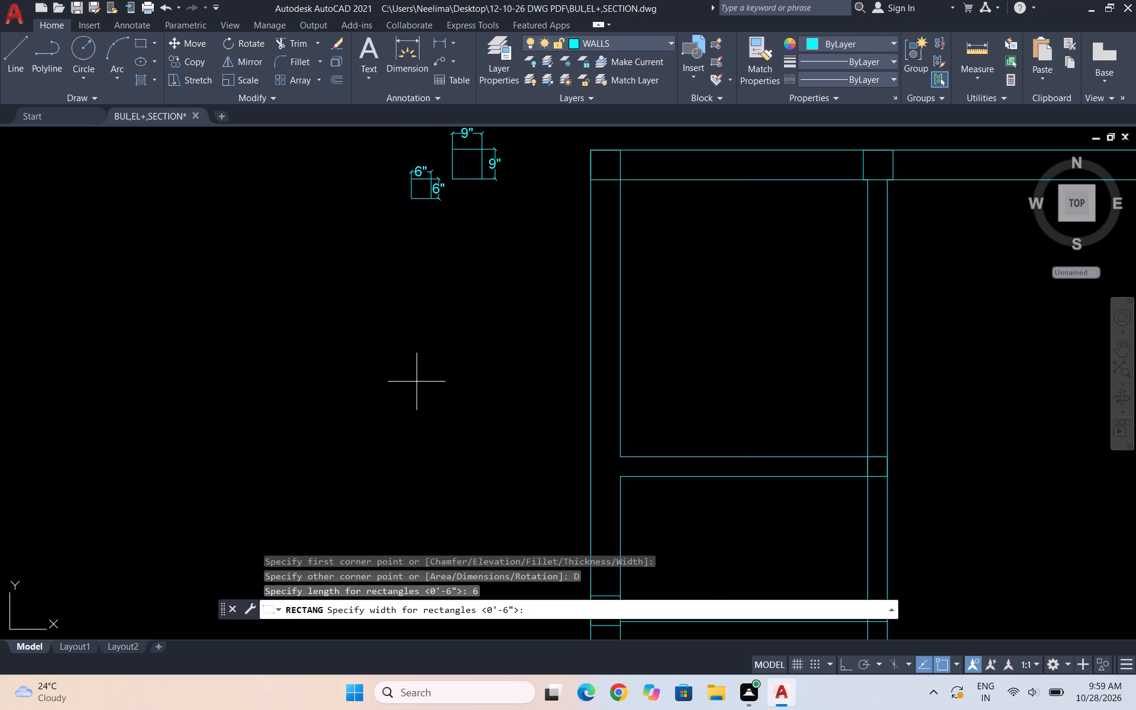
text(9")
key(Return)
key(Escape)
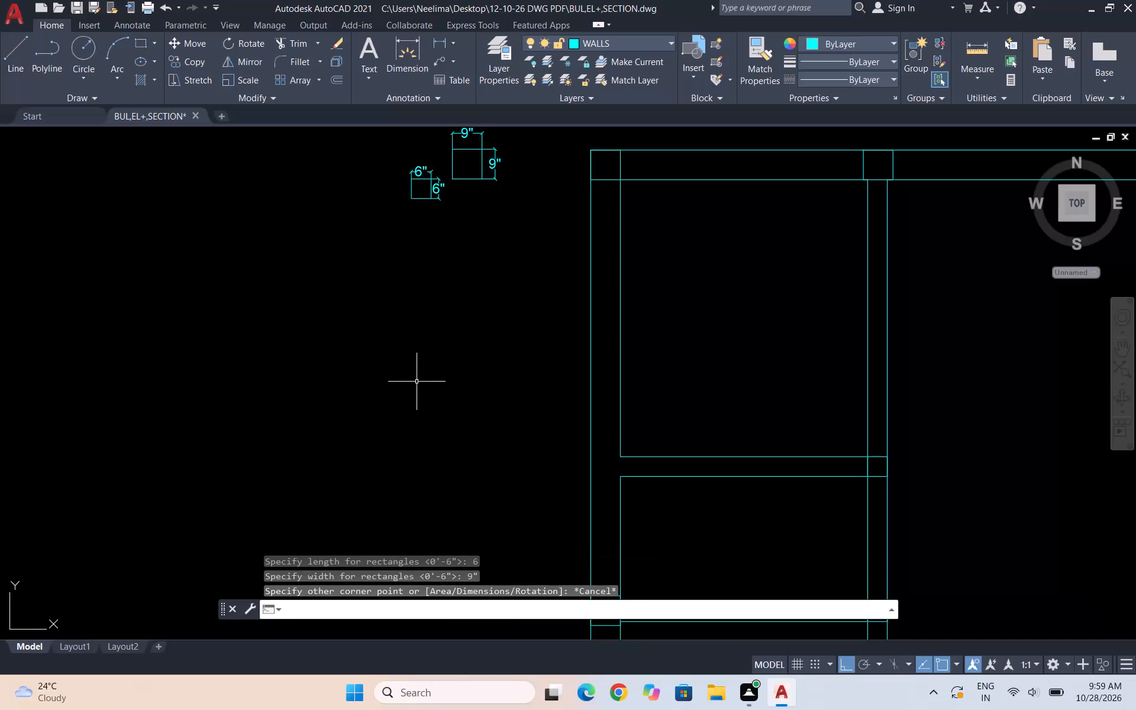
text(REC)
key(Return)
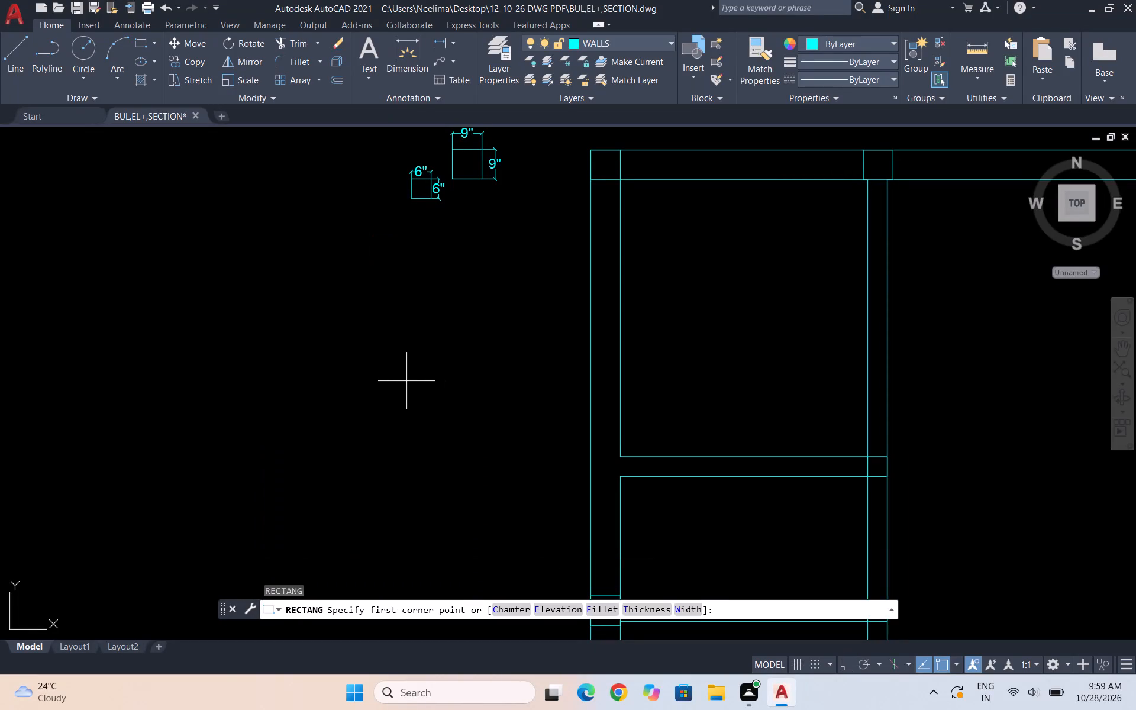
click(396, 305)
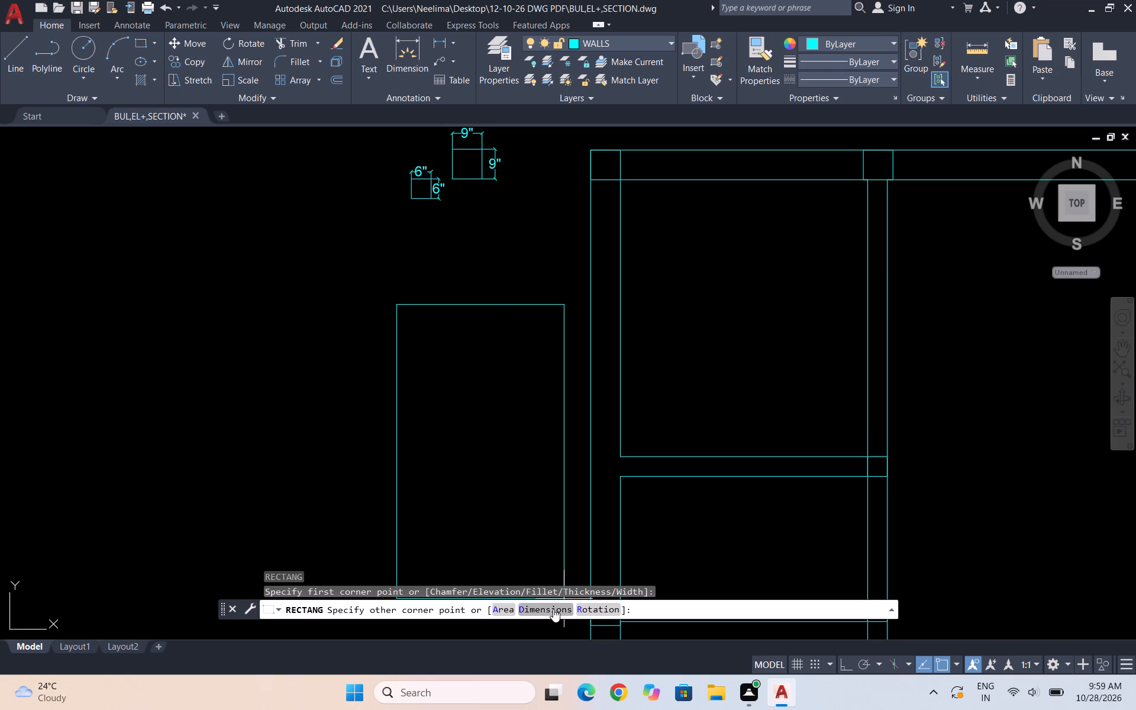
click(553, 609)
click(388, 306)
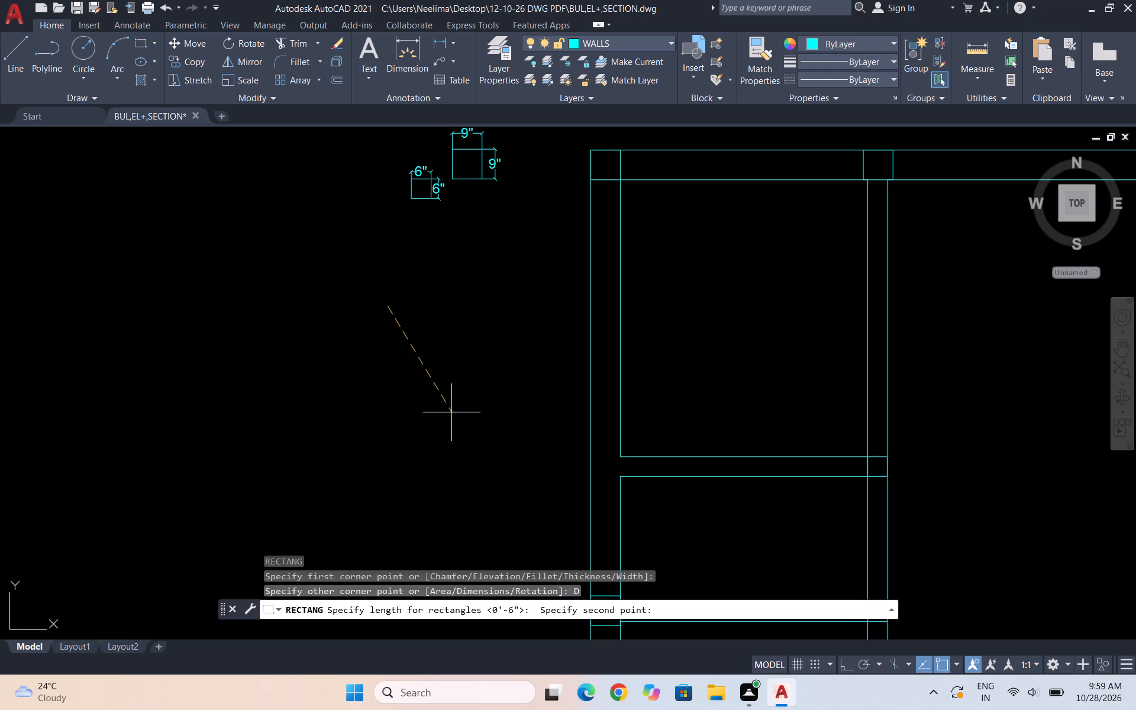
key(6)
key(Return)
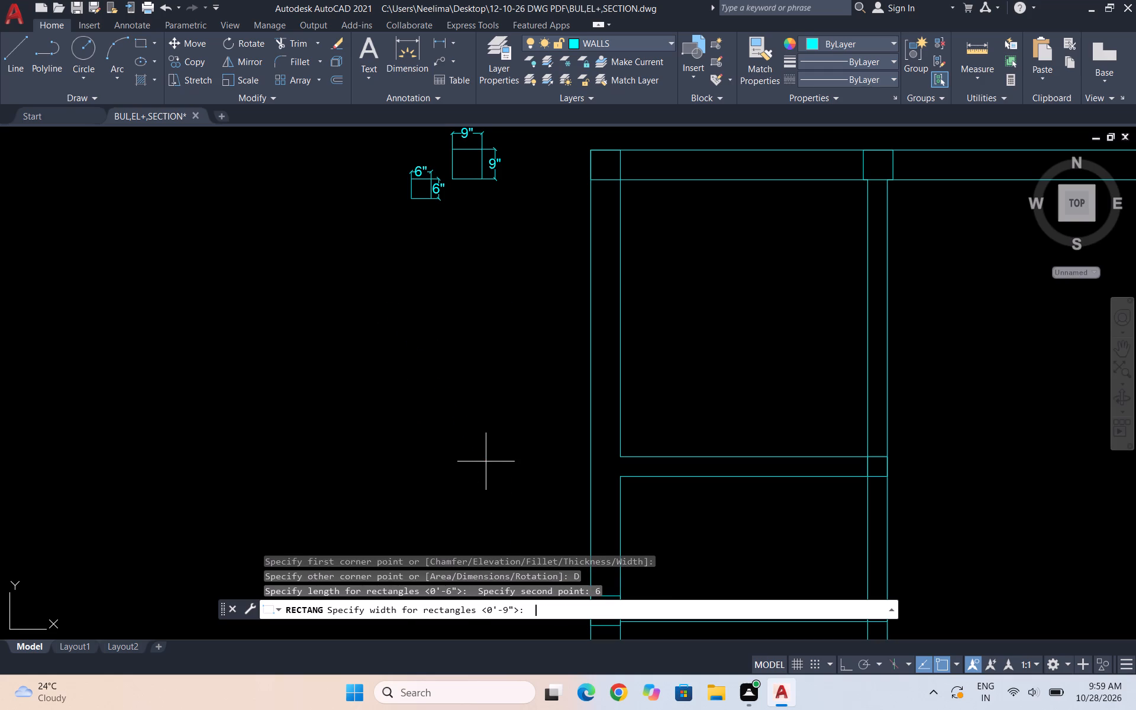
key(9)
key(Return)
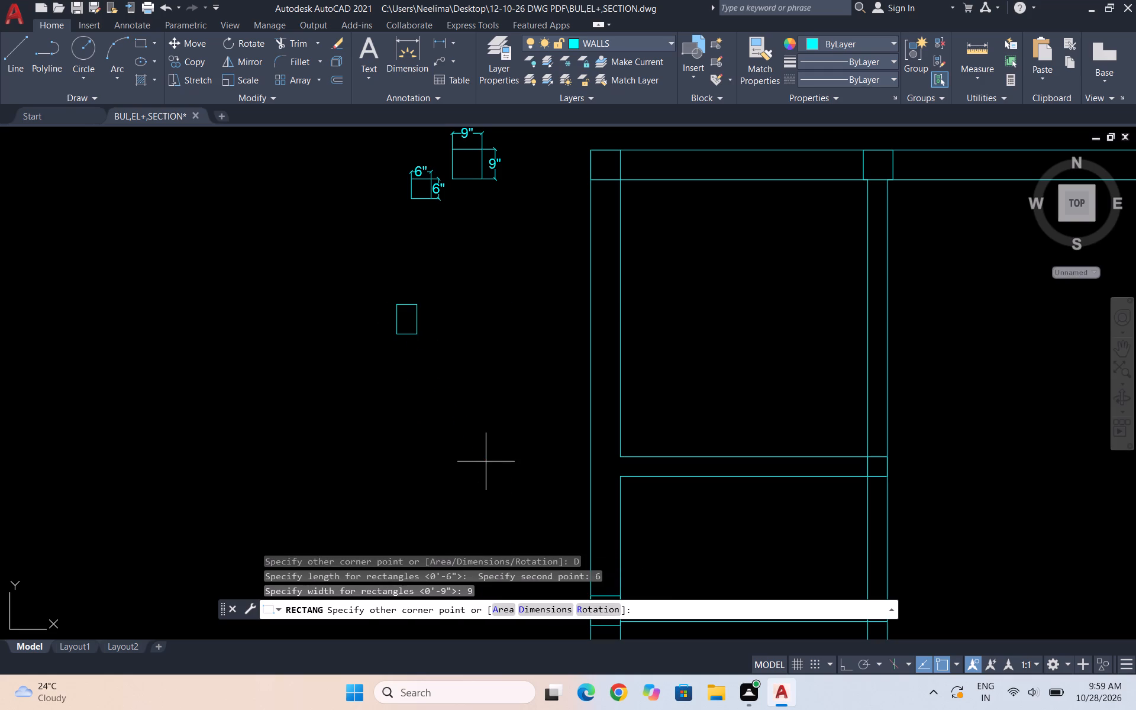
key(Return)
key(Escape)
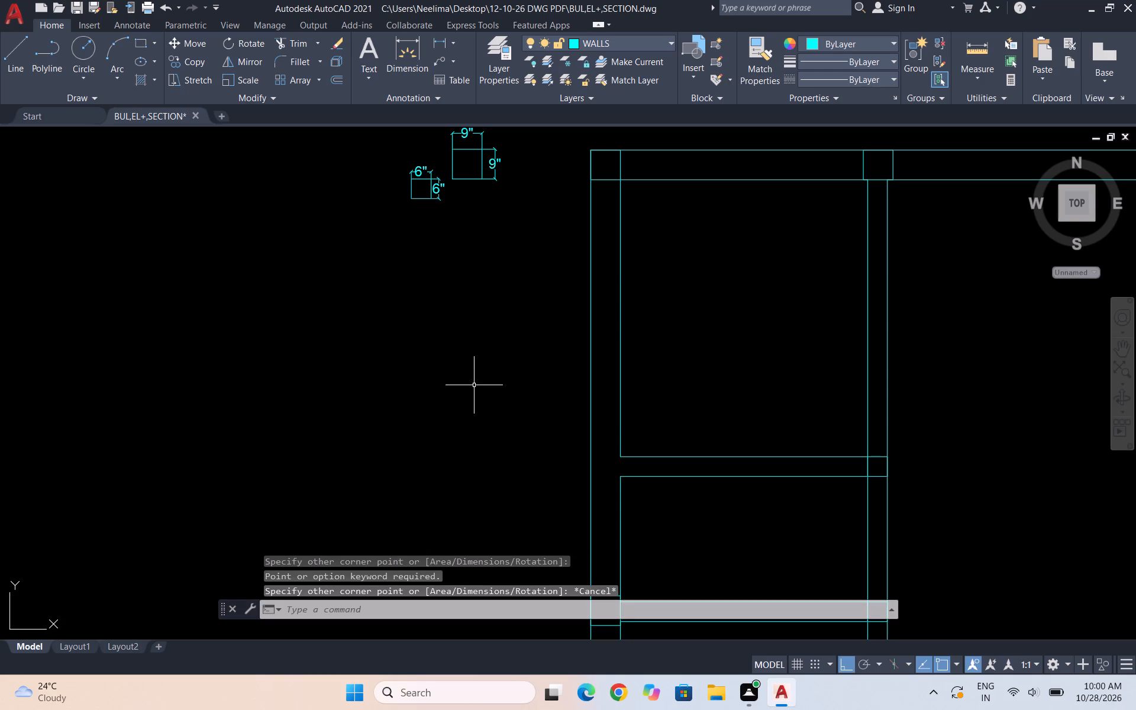
Draw a rectangle 6" long and 9" wide in the empty space below the dimensioned reference squares.
text(REC)
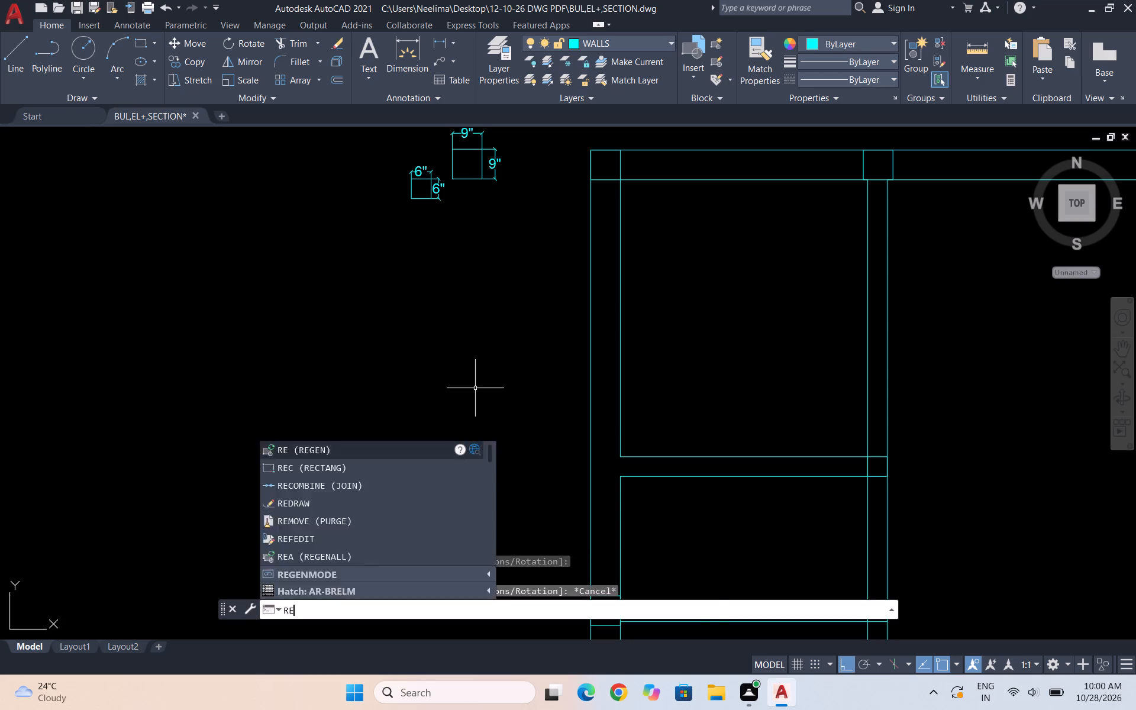
key(Return)
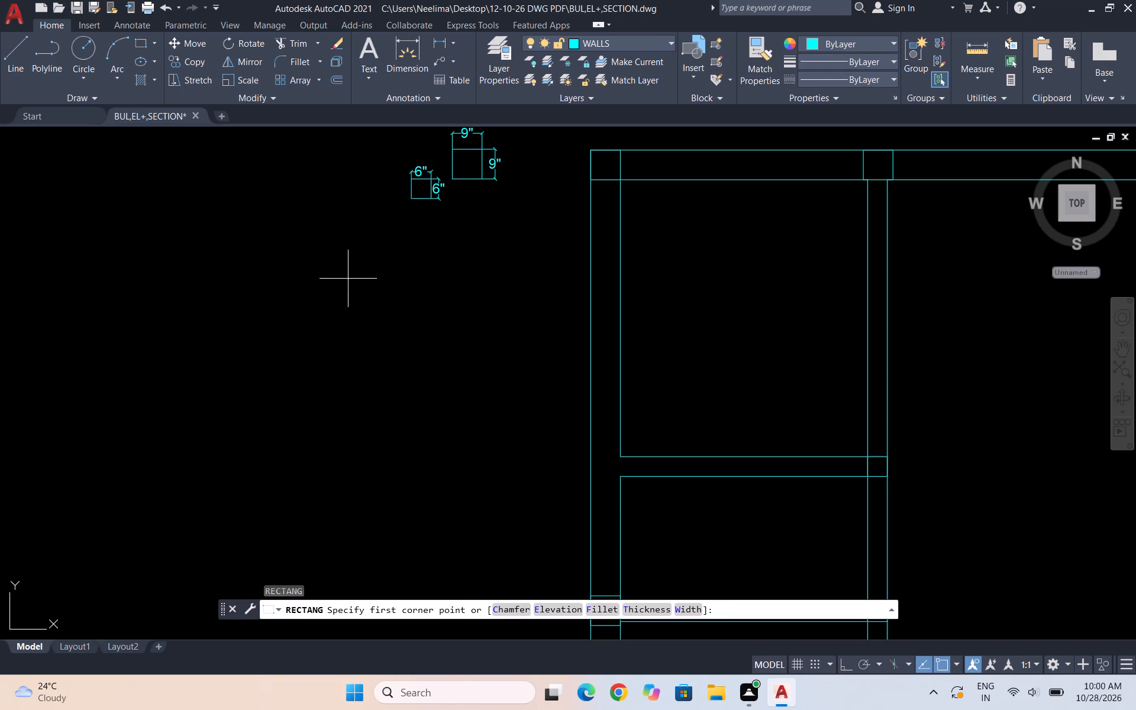
click(350, 280)
click(554, 607)
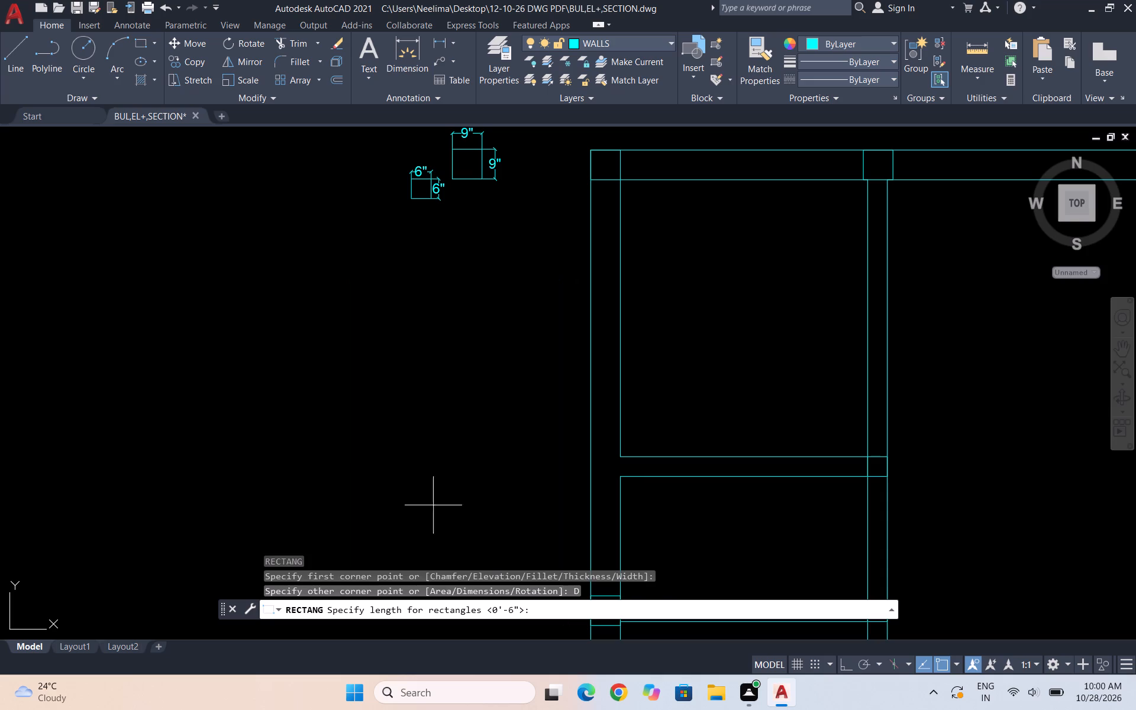
click(360, 282)
key(6)
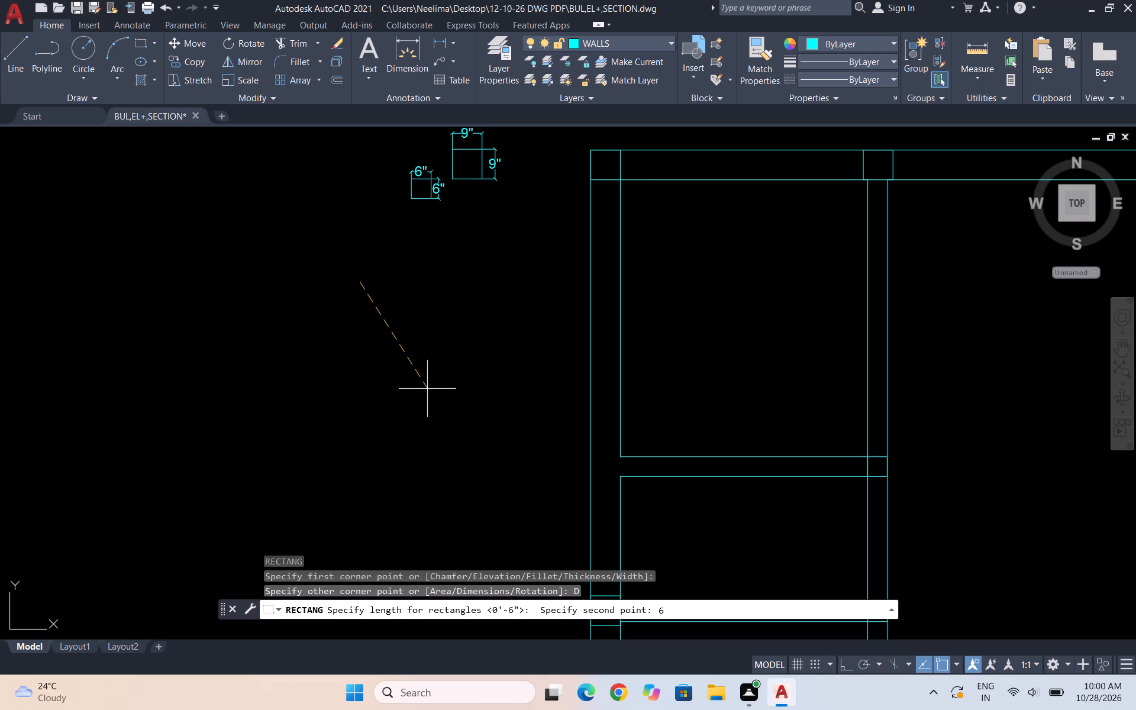
key(Return)
key(9)
key(Return)
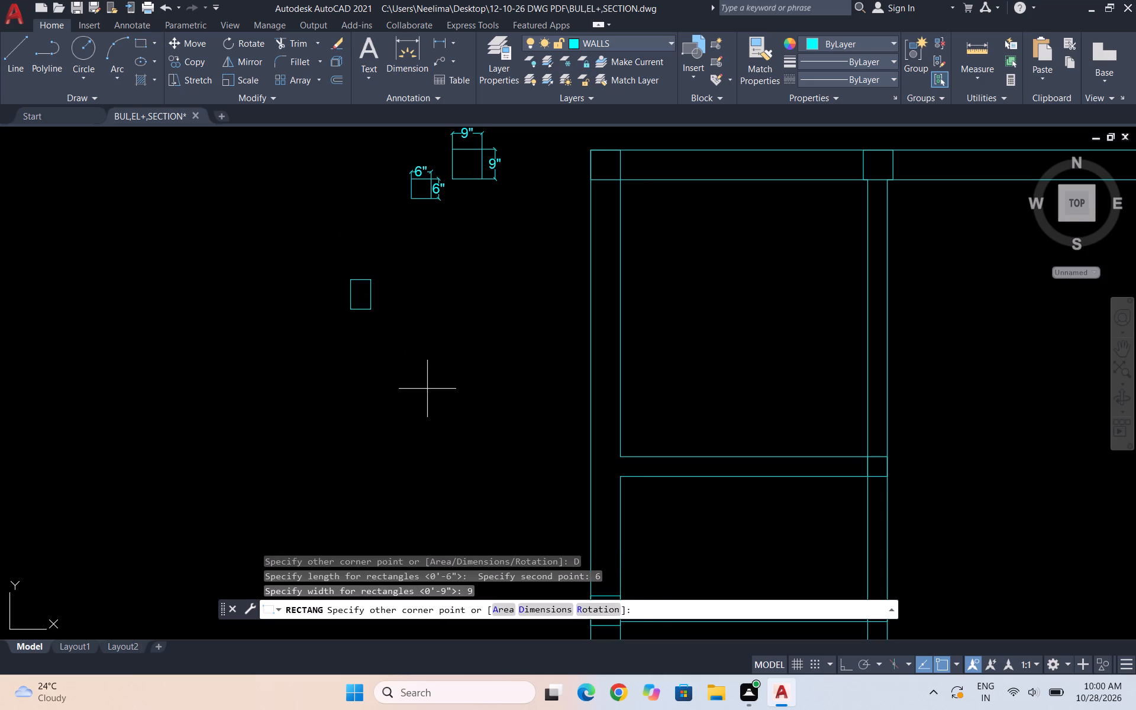
click(385, 326)
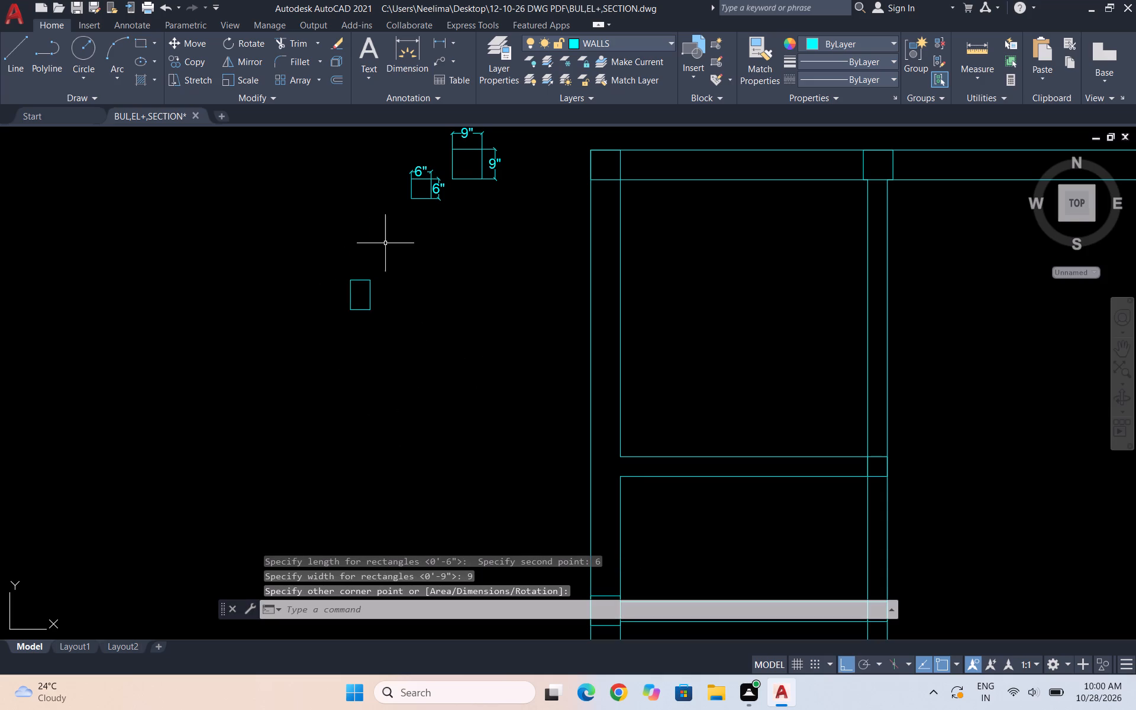
key(Escape)
Add linear dimensions for the new rectangle's width above its top edge and its height beside its right edge.
scroll(370, 271, up, 1)
key(Escape)
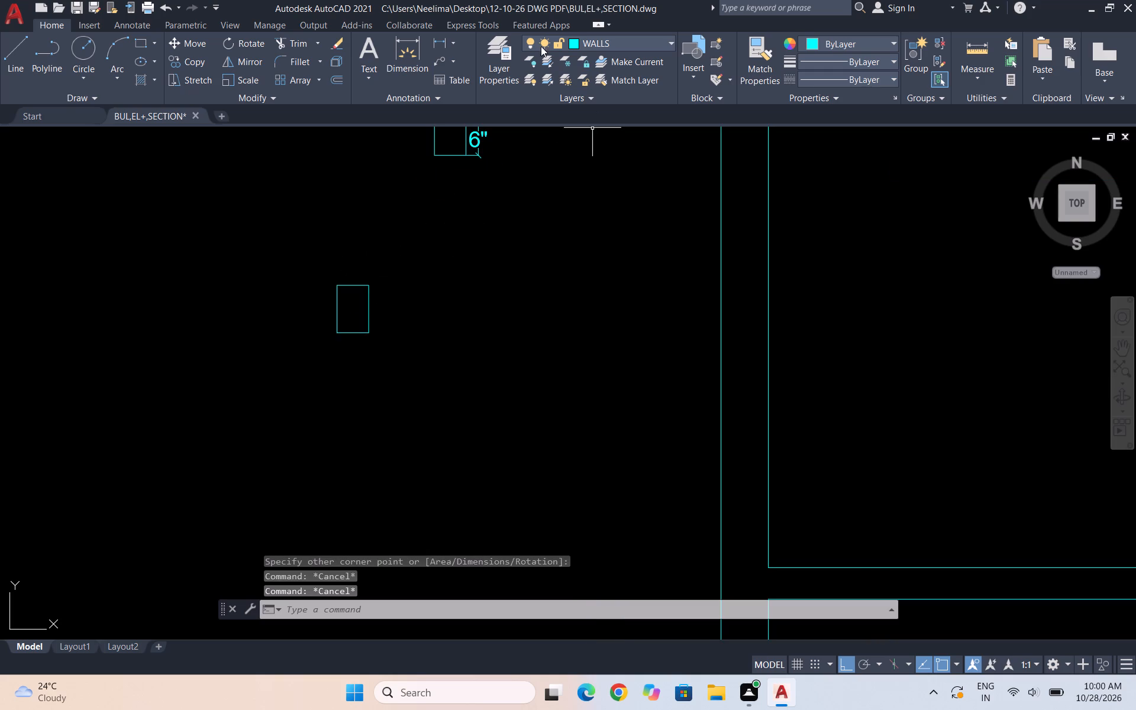
click(443, 38)
click(337, 285)
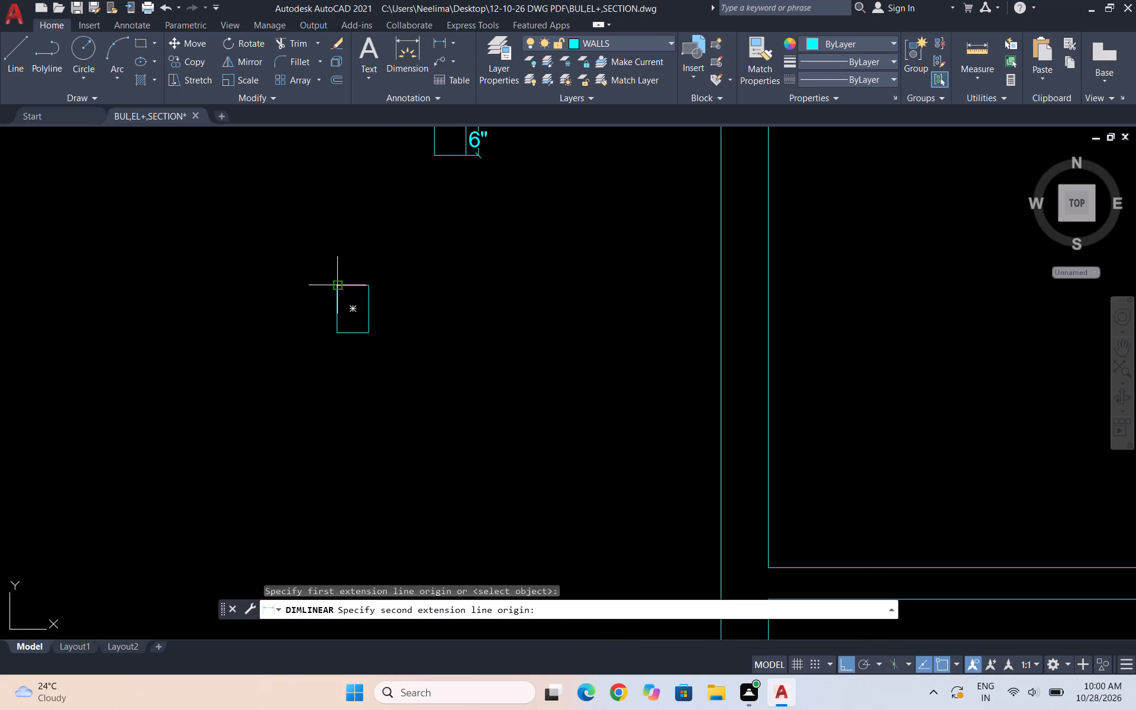
click(366, 286)
click(360, 271)
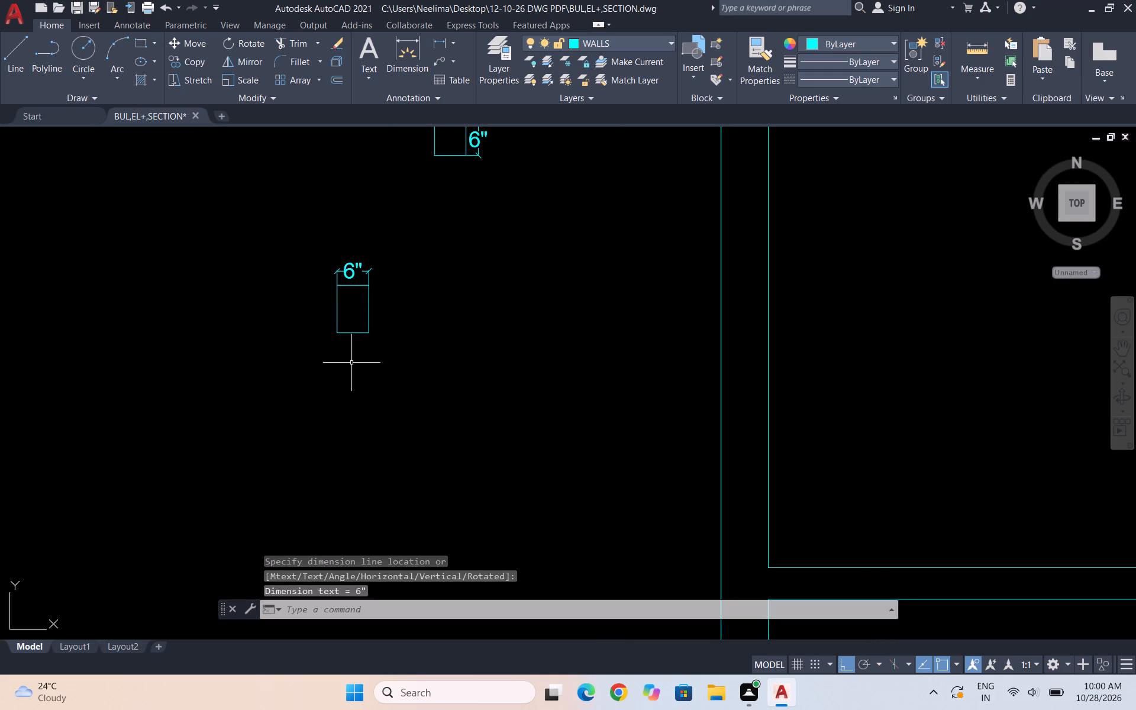
key(space)
scroll(379, 299, up, 2)
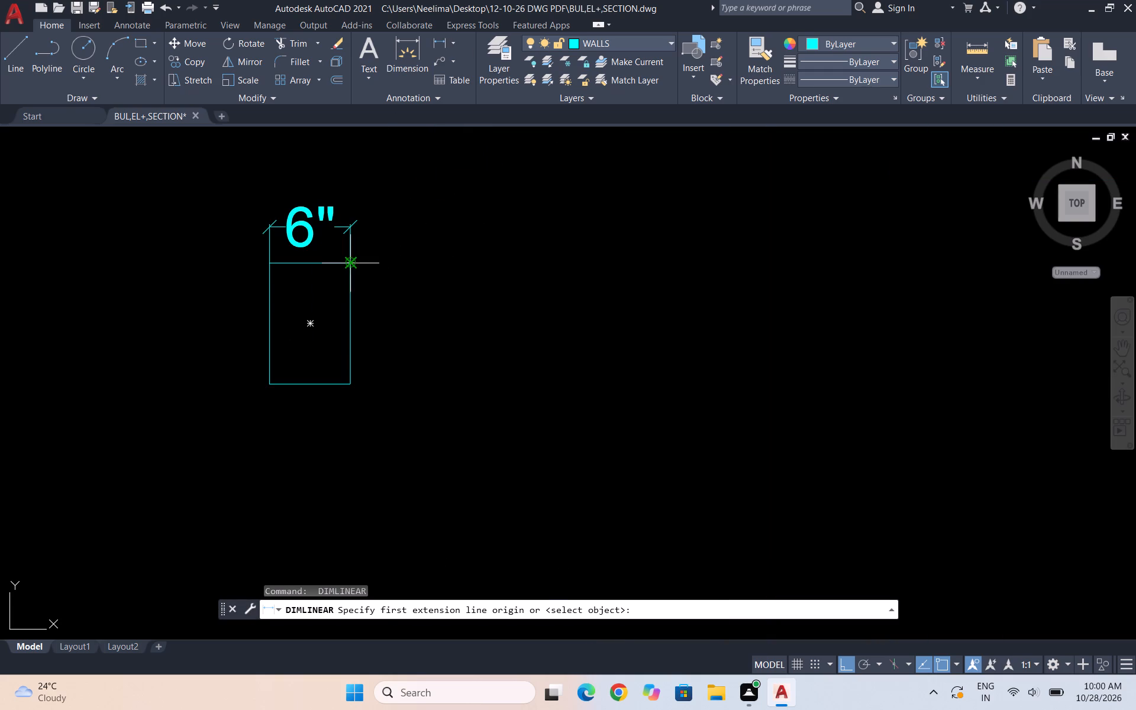
click(350, 264)
click(350, 382)
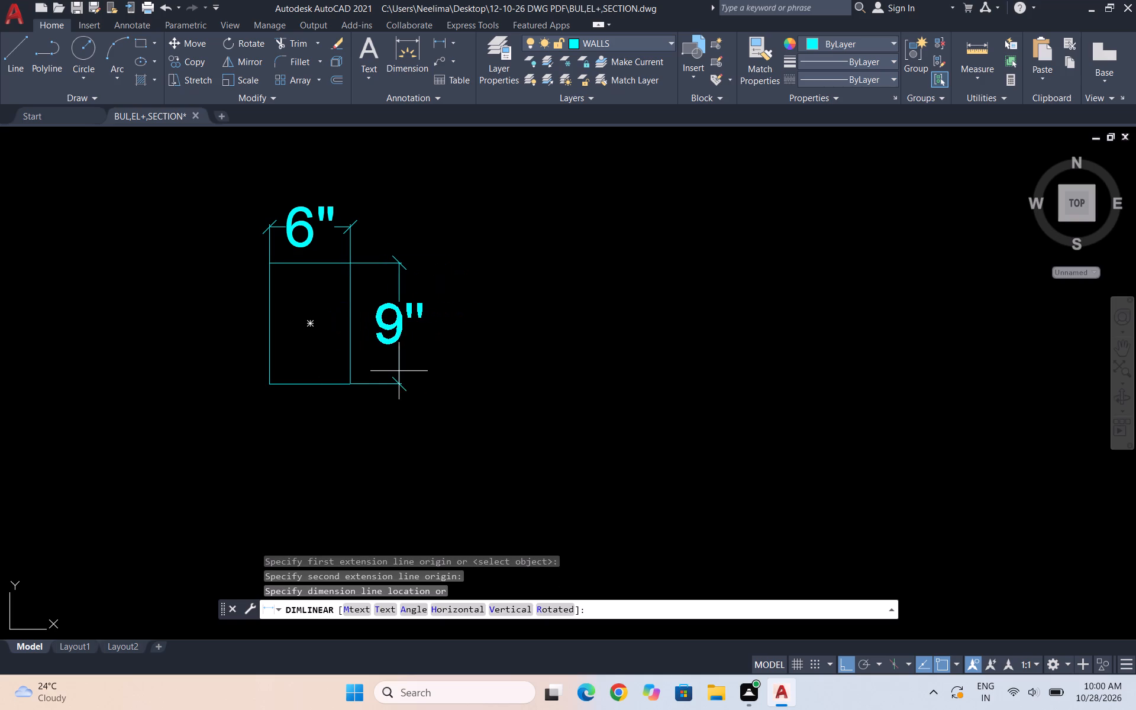
click(399, 370)
scroll(519, 299, down, 3)
key(Escape)
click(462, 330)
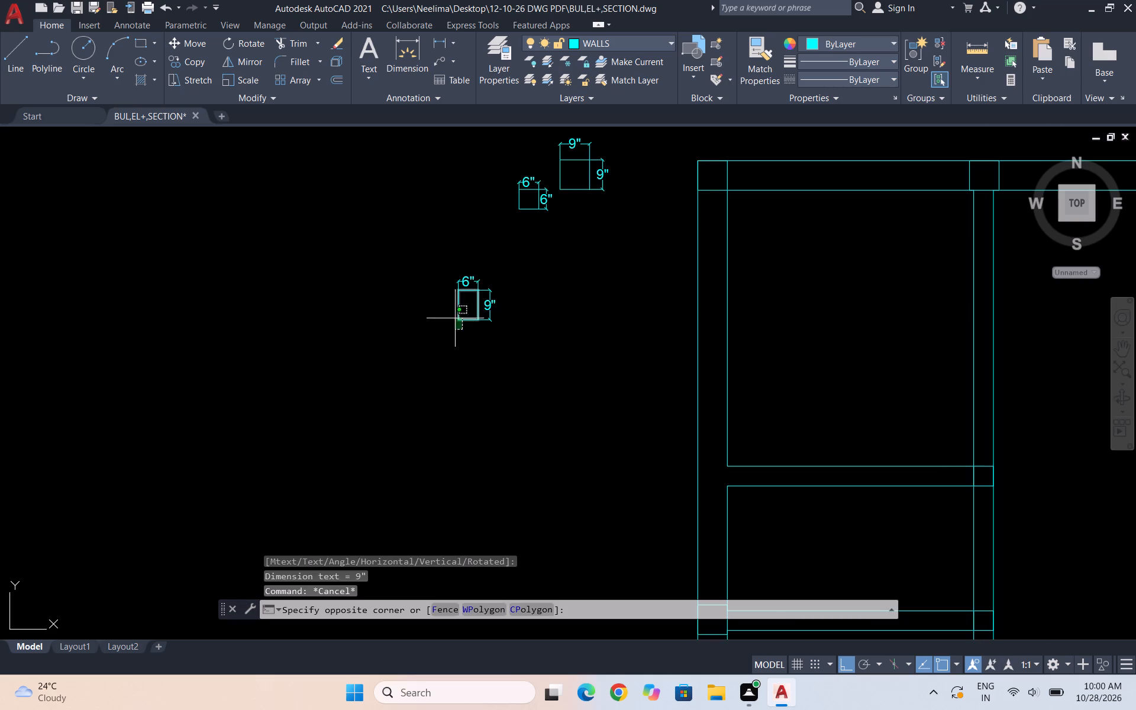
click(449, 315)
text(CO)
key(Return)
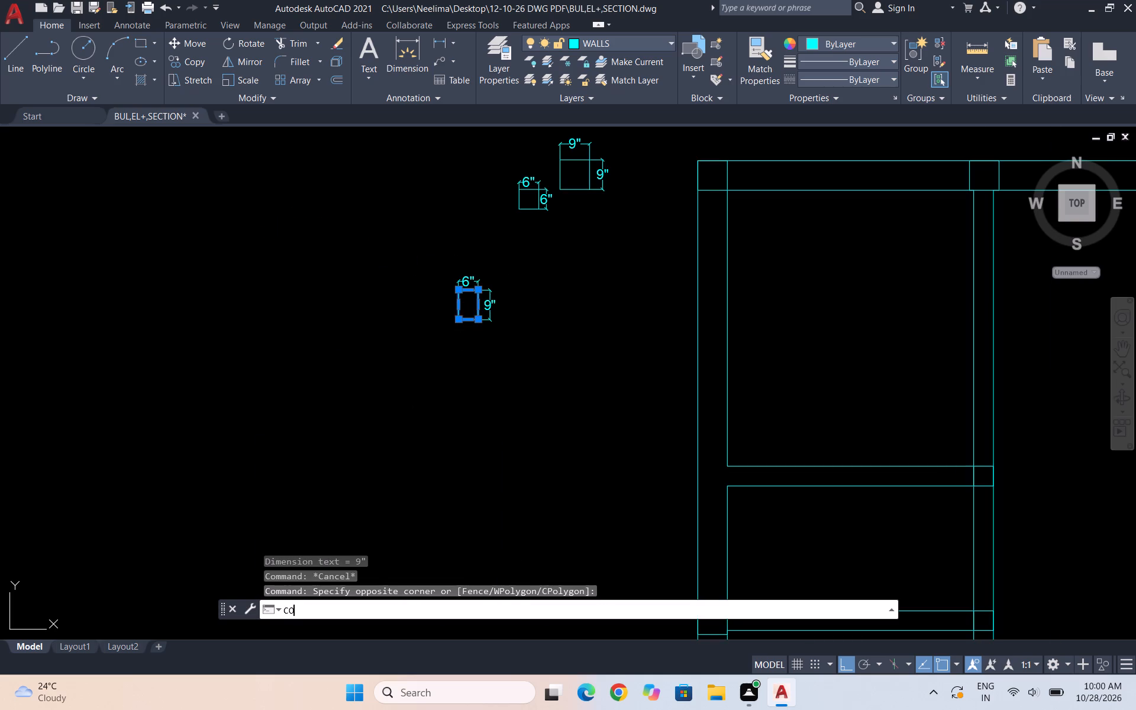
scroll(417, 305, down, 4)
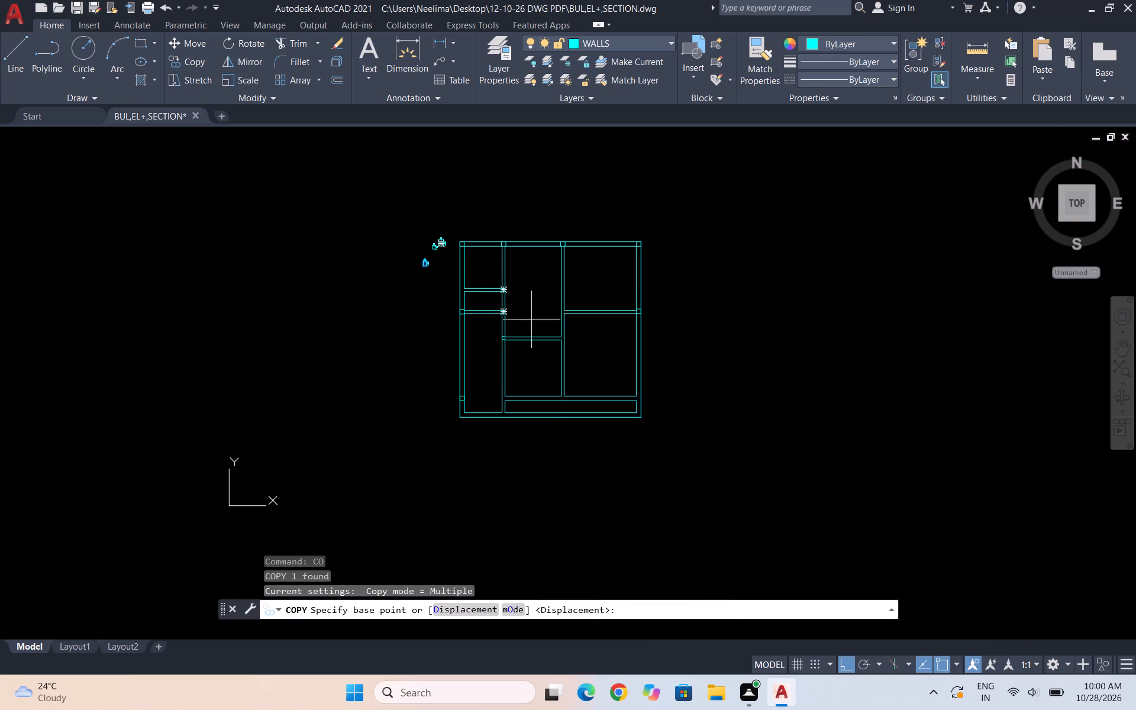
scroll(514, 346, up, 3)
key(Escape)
Move the 6" column at the left partition down to align with the wall between the two middle rooms.
scroll(467, 314, up, 3)
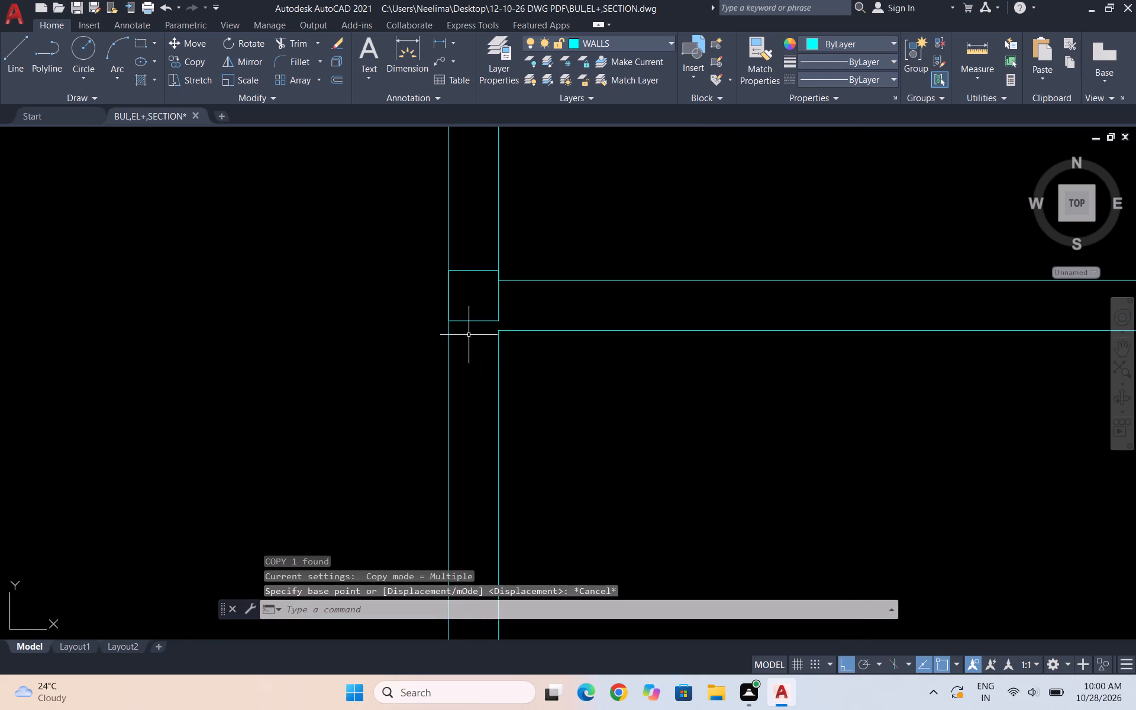
scroll(468, 334, up, 2)
drag(477, 340, 476, 328)
click(459, 286)
key(m)
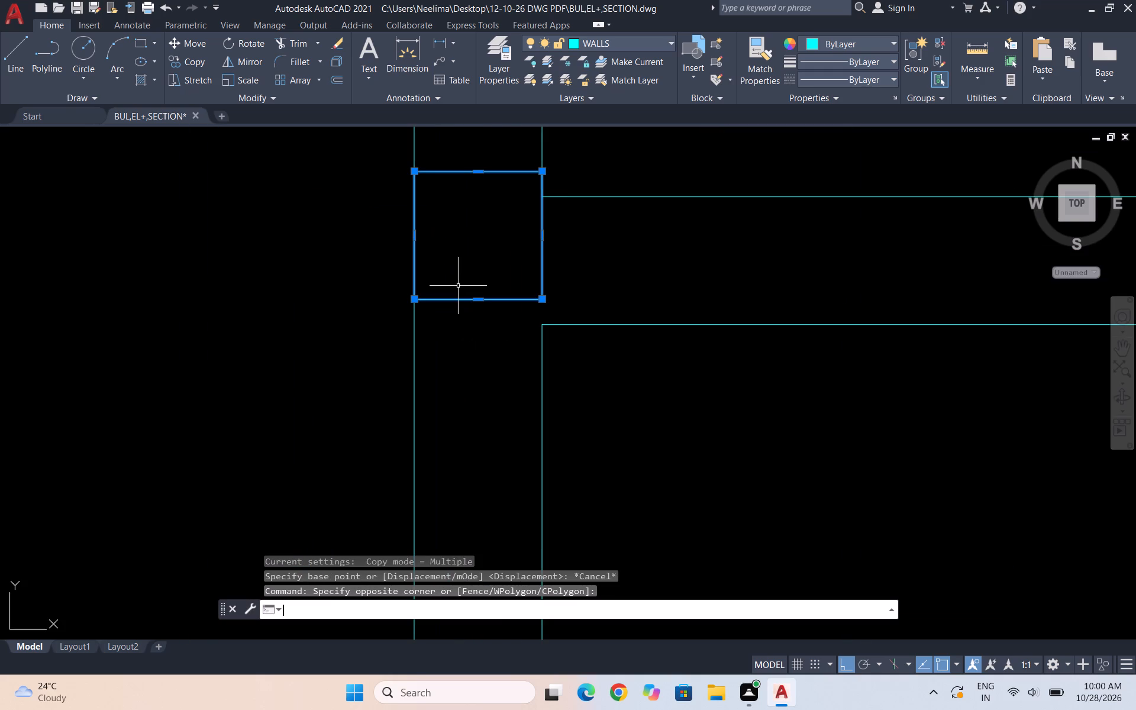
key(Return)
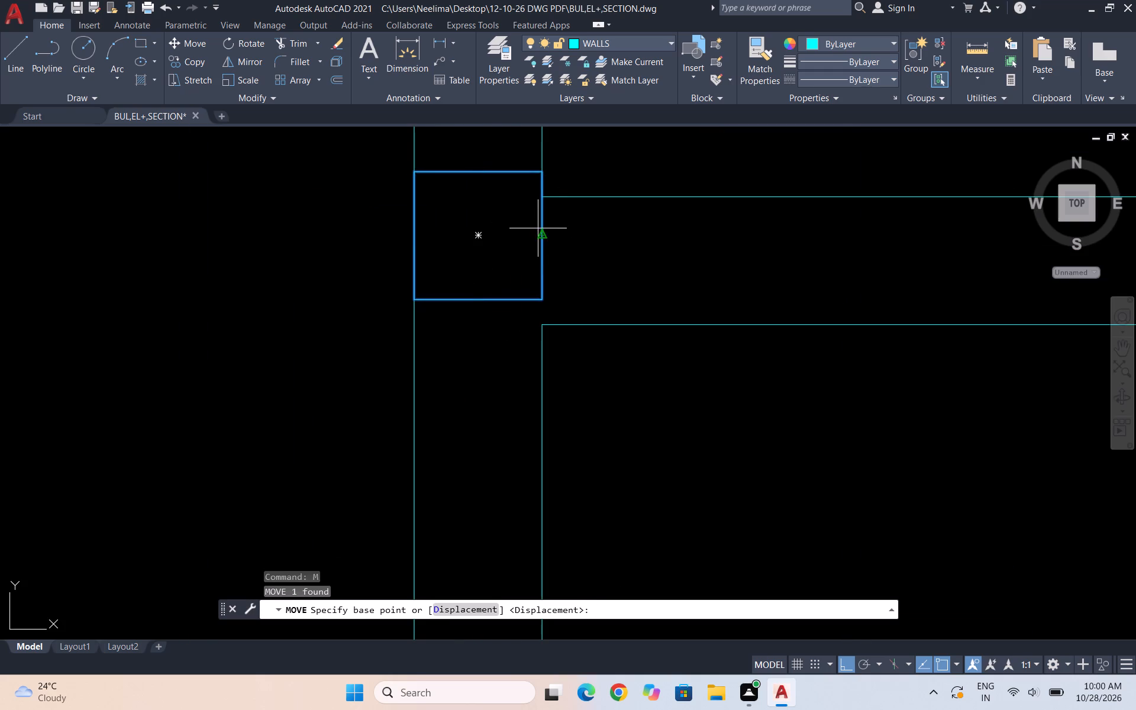
click(542, 237)
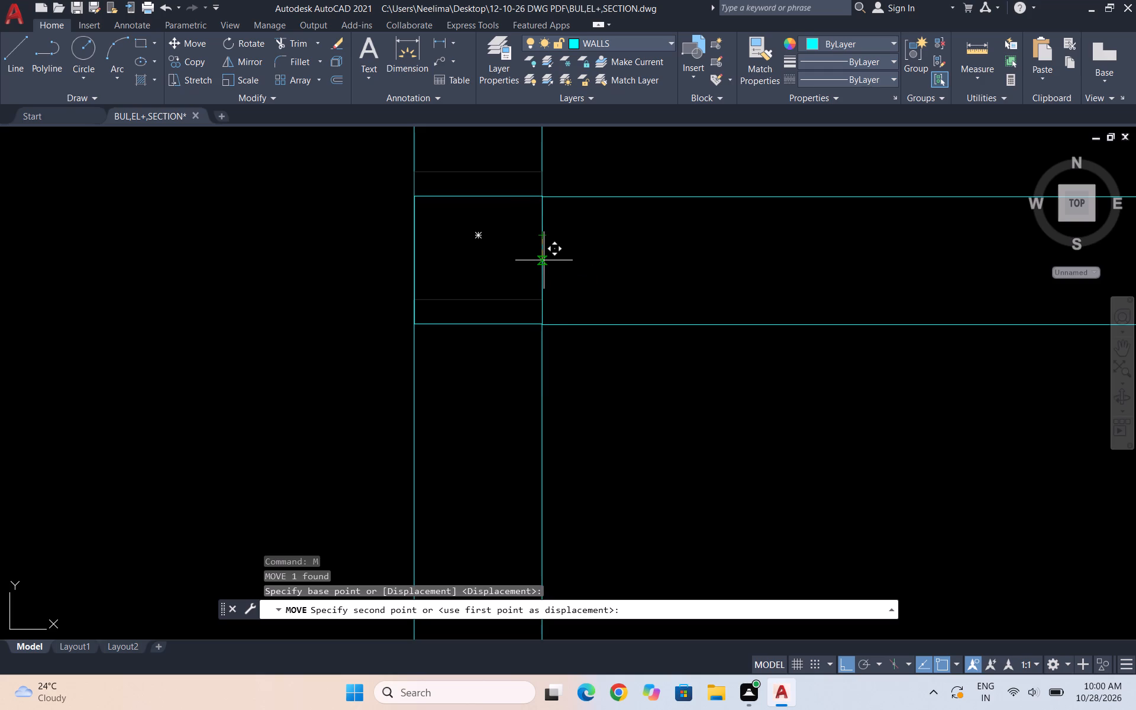
click(544, 260)
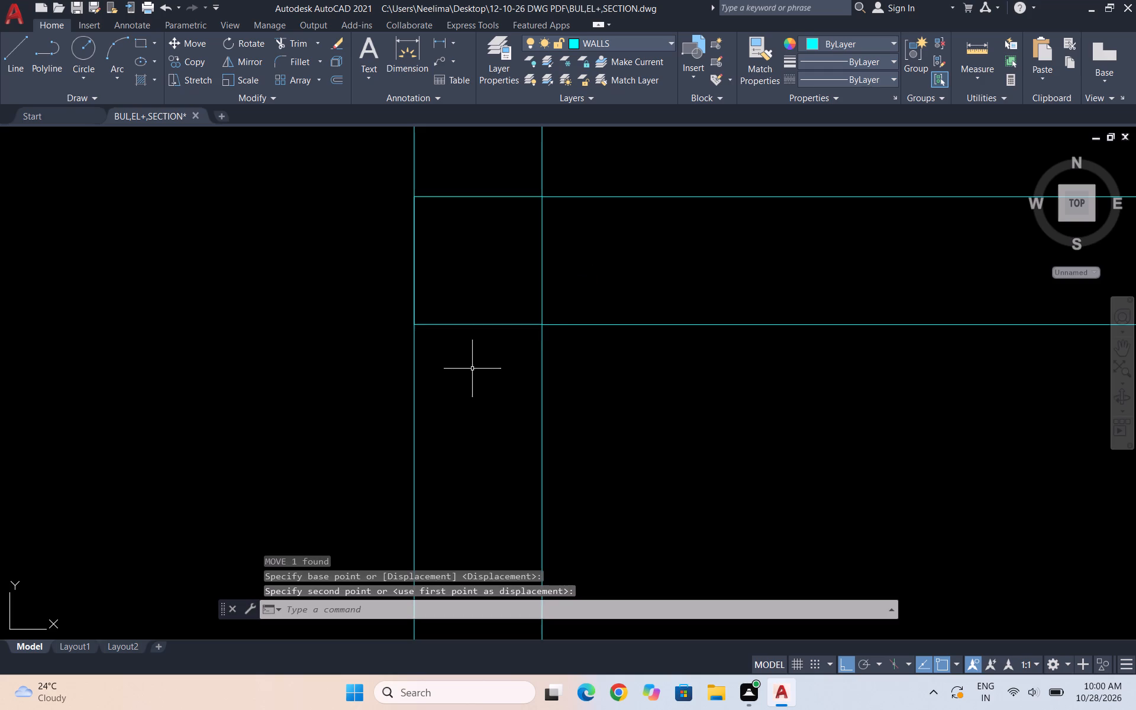
With Ortho off, copy the 6"x9" reference rectangle to the junction of the left partition and the wall above the bottom strip room.
scroll(524, 289, down, 4)
scroll(657, 252, down, 2)
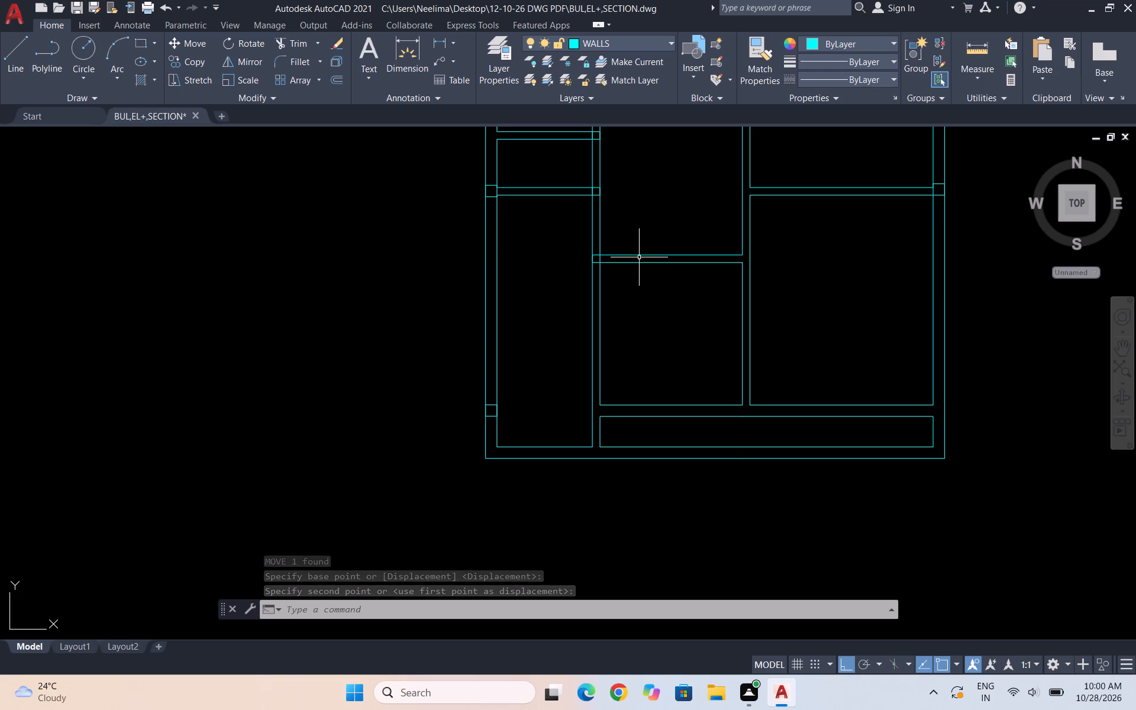
scroll(683, 446, down, 1)
scroll(501, 193, up, 3)
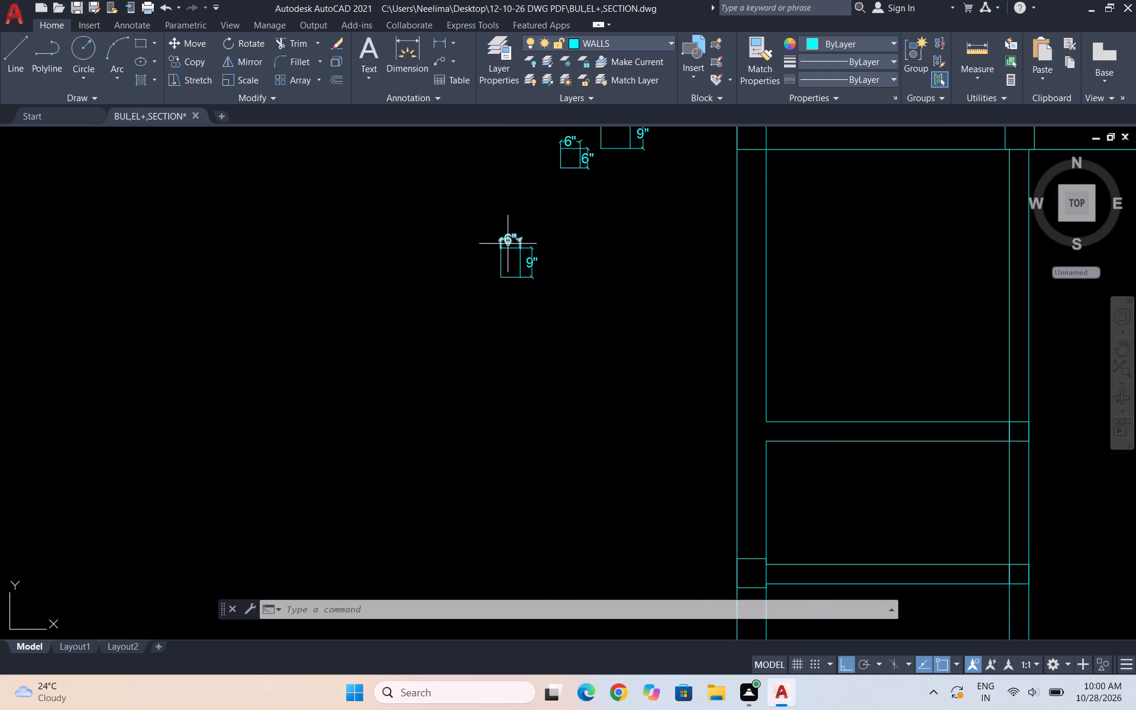
scroll(506, 246, up, 2)
click(540, 335)
click(425, 319)
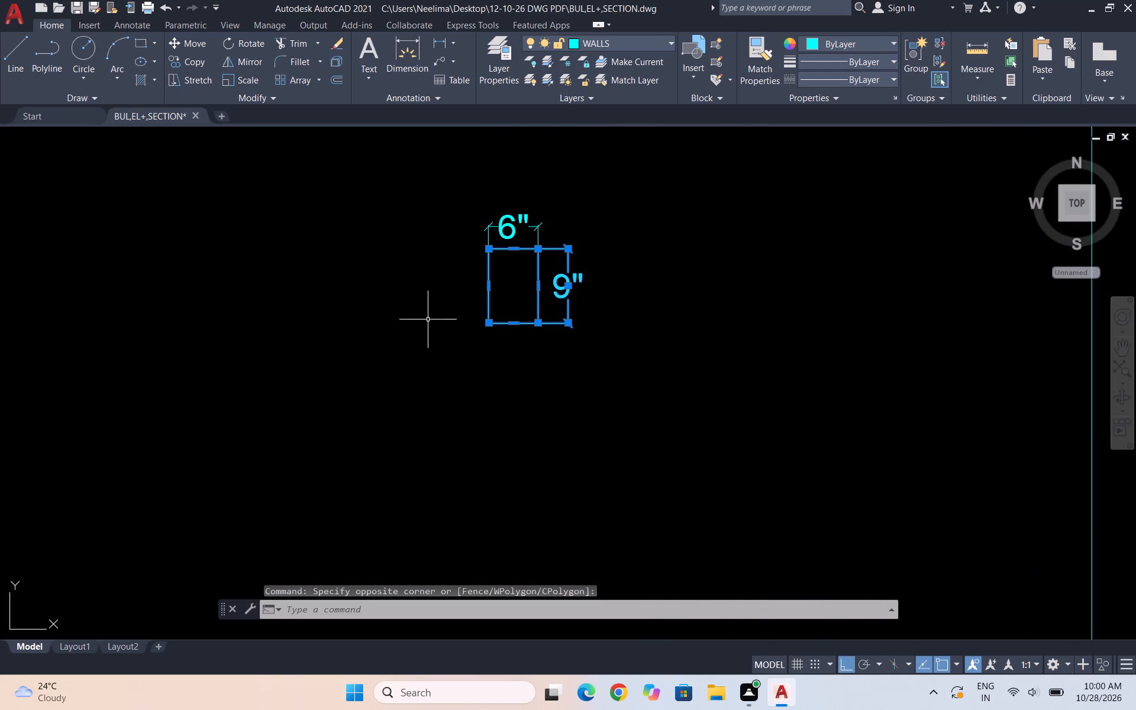
scroll(544, 317, up, 1)
shift+click(673, 360)
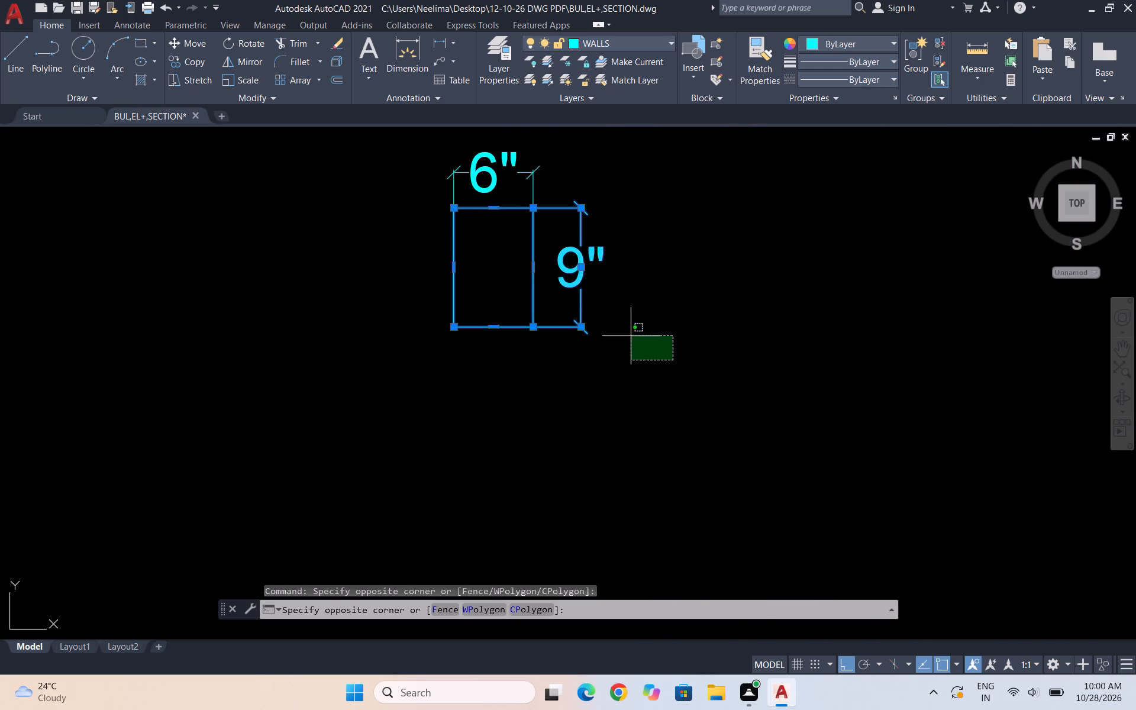
shift+click(566, 274)
scroll(573, 321, down, 1)
text(CO)
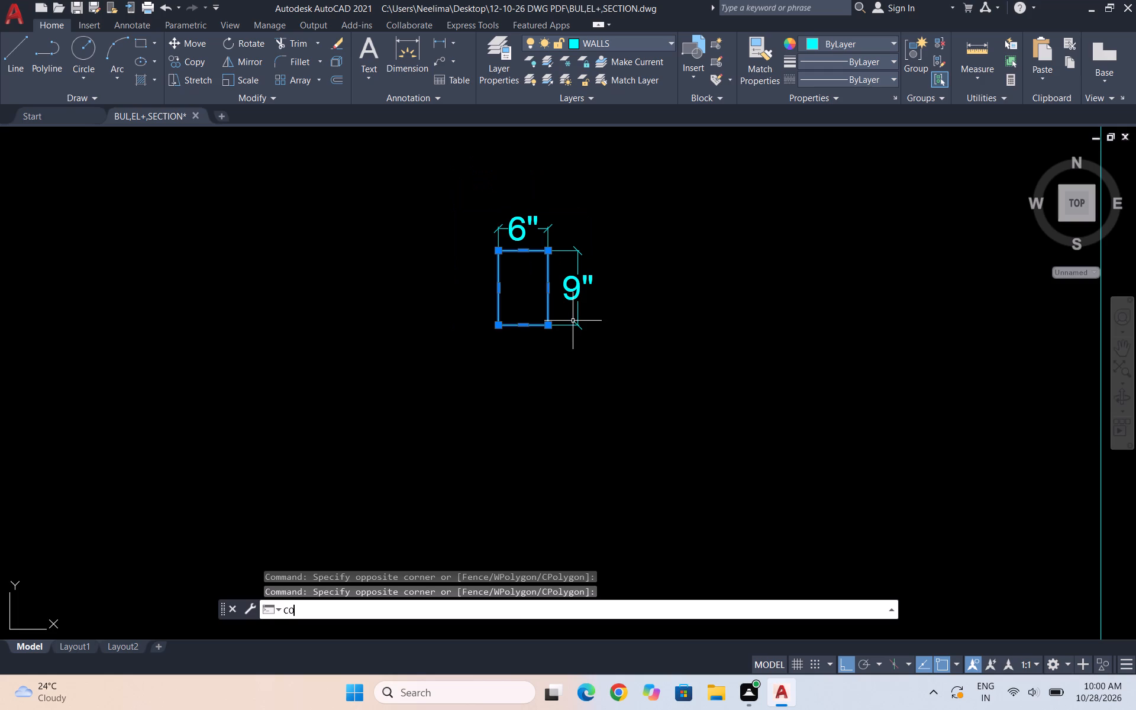
key(Return)
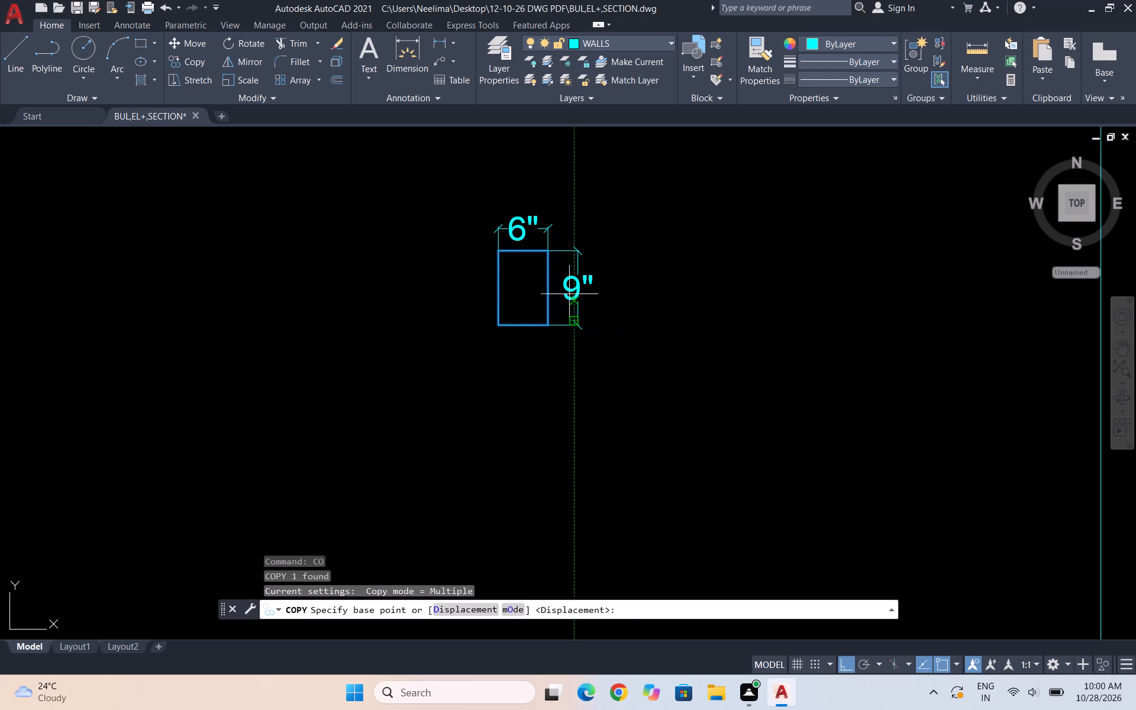
click(547, 290)
scroll(522, 275, down, 1)
scroll(522, 275, up, 1)
scroll(522, 275, down, 3)
scroll(800, 411, down, 2)
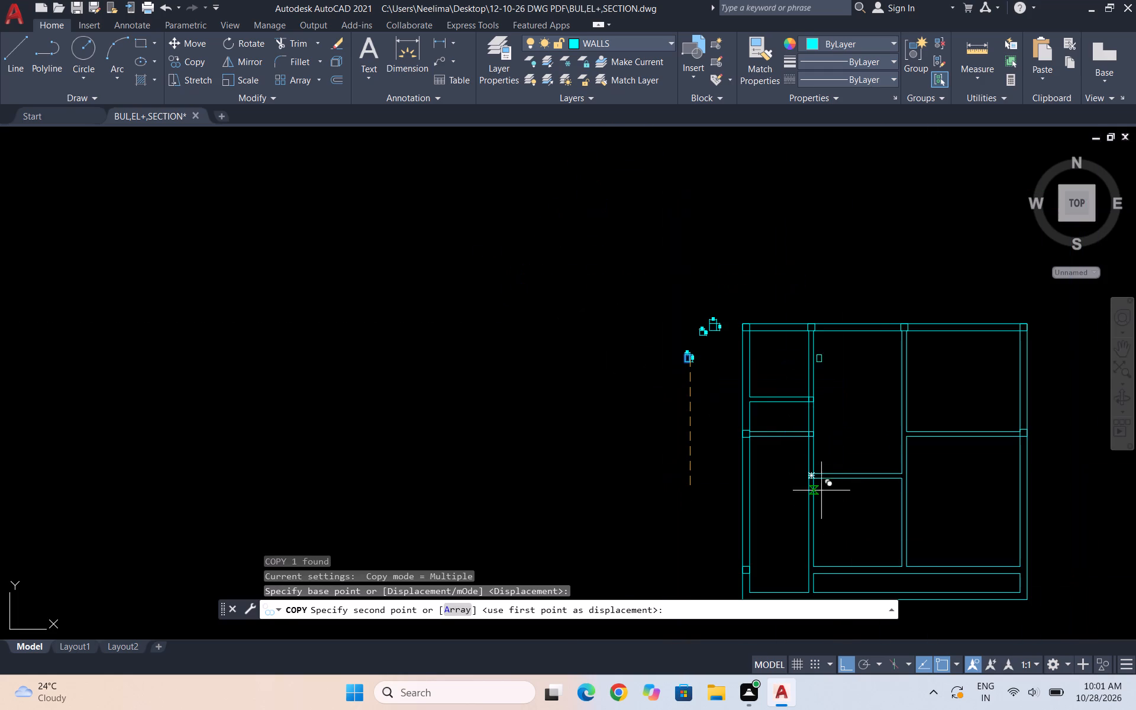
scroll(823, 542, up, 1)
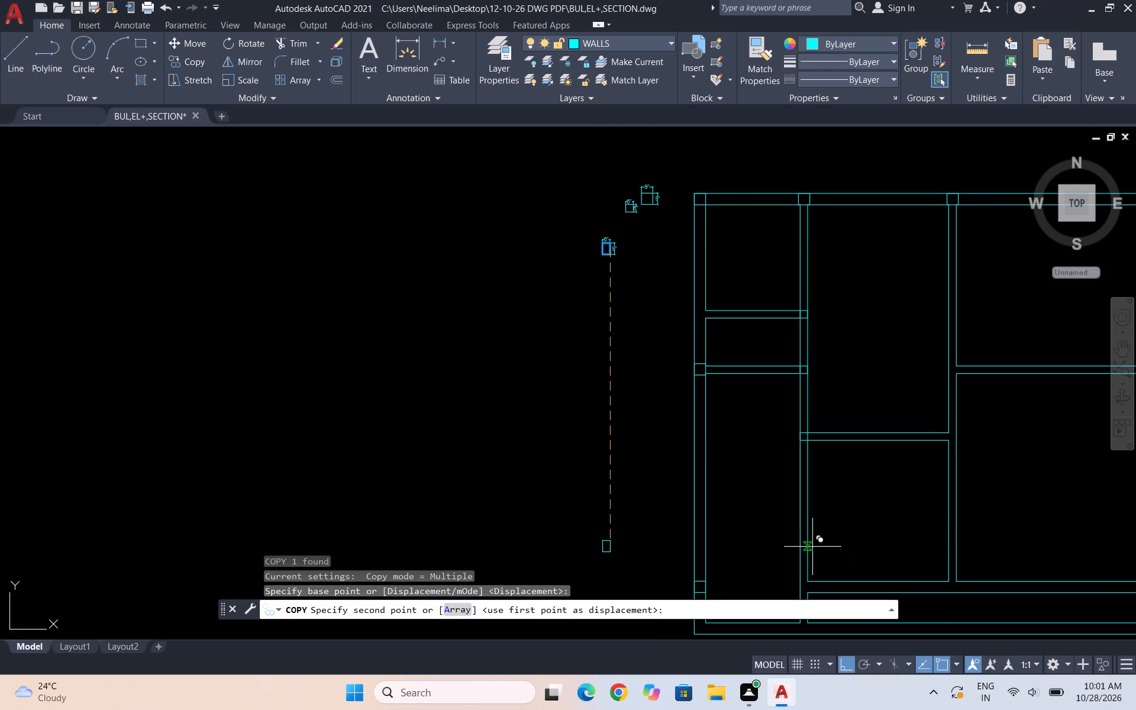
key(F8)
scroll(806, 529, down, 2)
scroll(815, 554, up, 4)
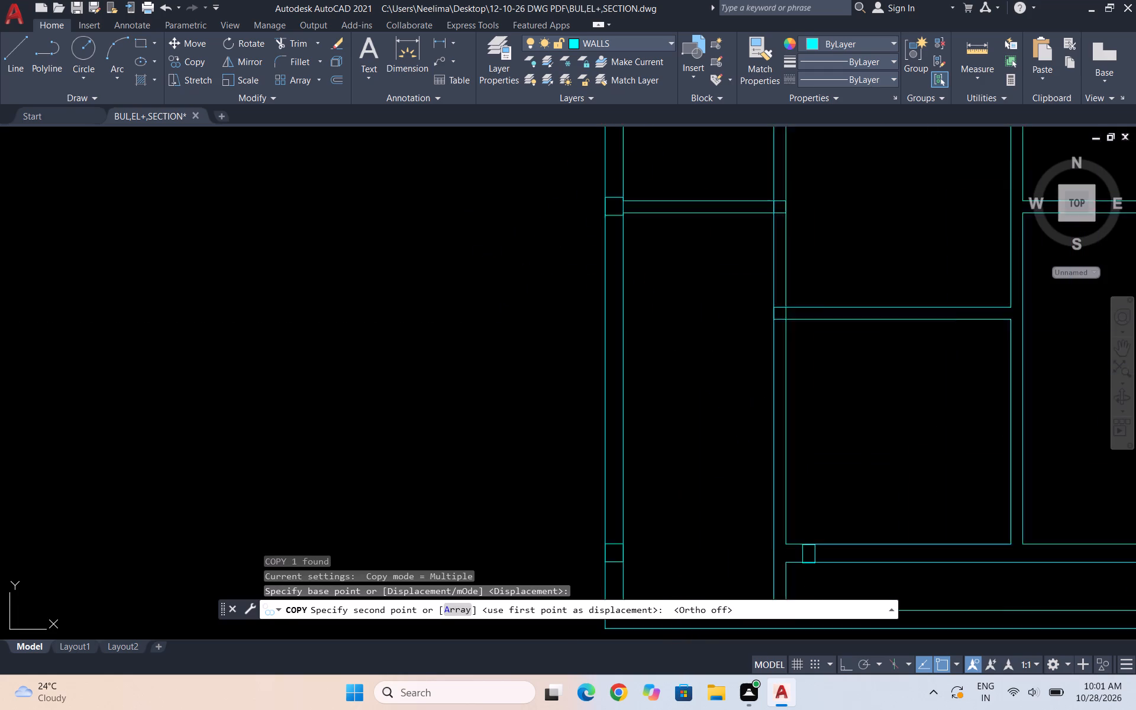
scroll(757, 576, up, 3)
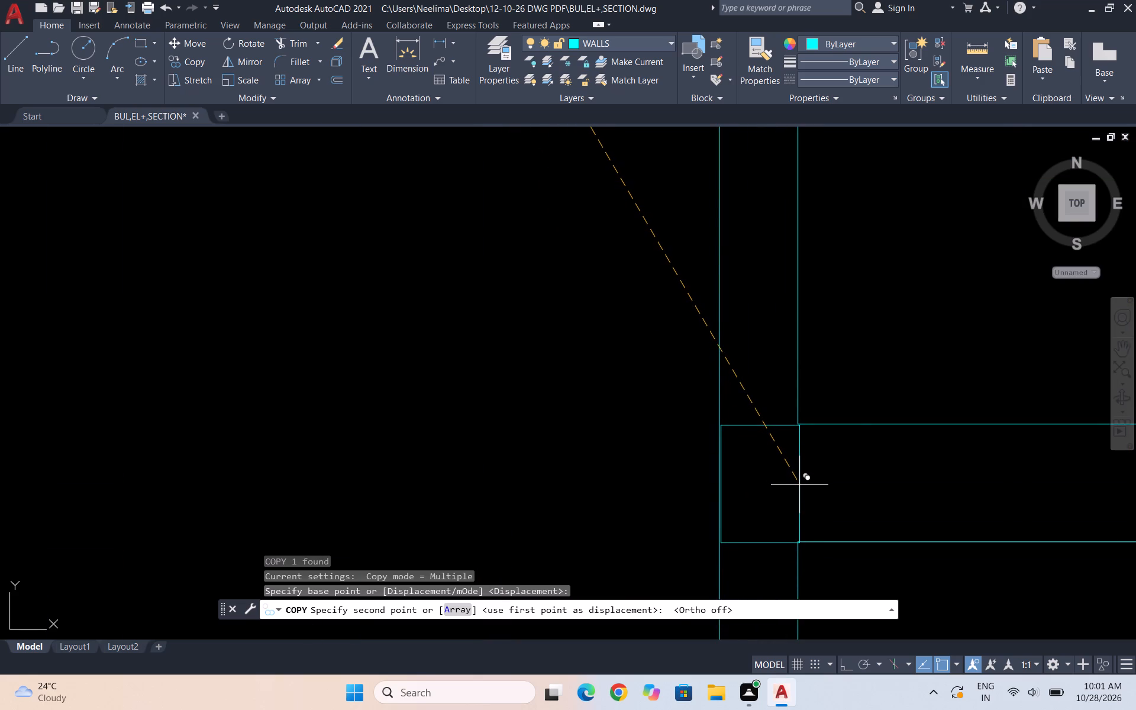
click(799, 485)
key(Escape)
Move the copied 6"x9" column so its upper-right corner snaps to the wall corner at the left partition junction.
scroll(825, 494, up, 1)
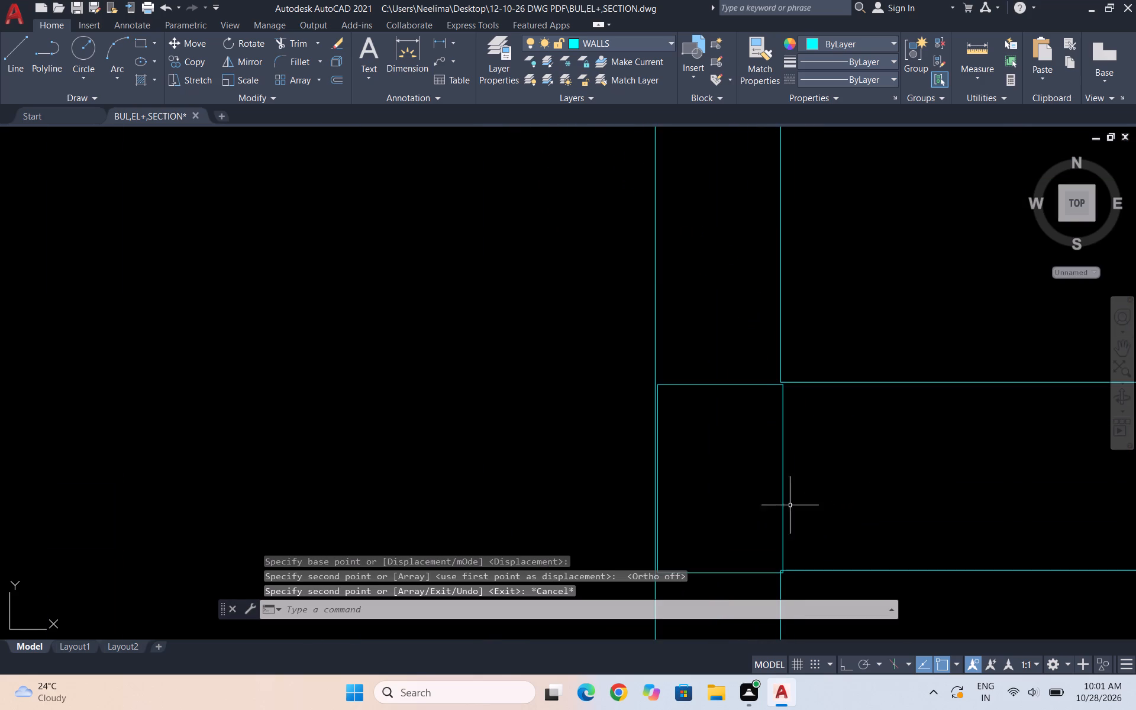
scroll(769, 438, up, 3)
drag(875, 449, 854, 447)
click(740, 427)
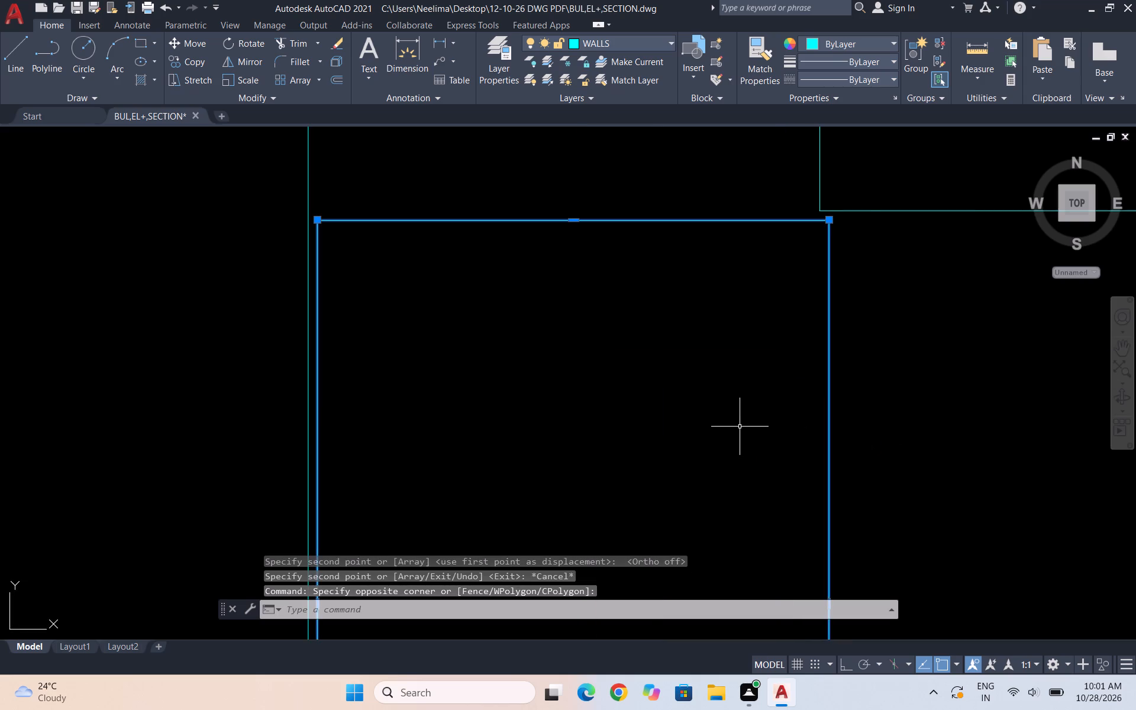
key(m)
key(Return)
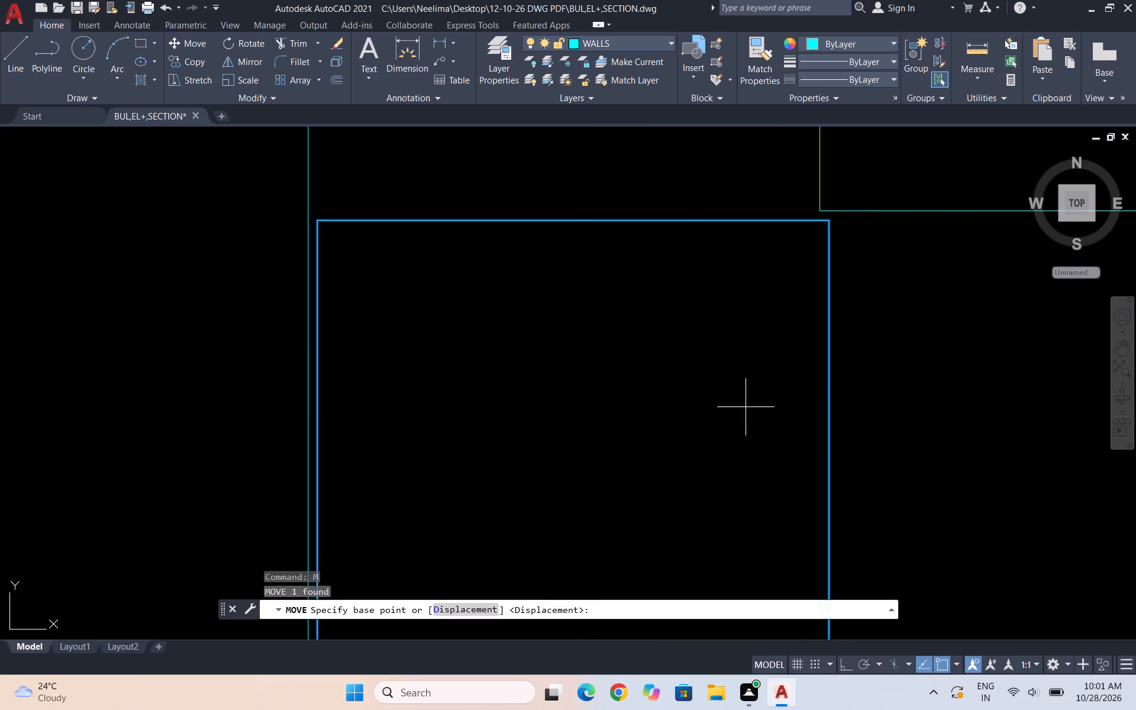
scroll(809, 208, up, 3)
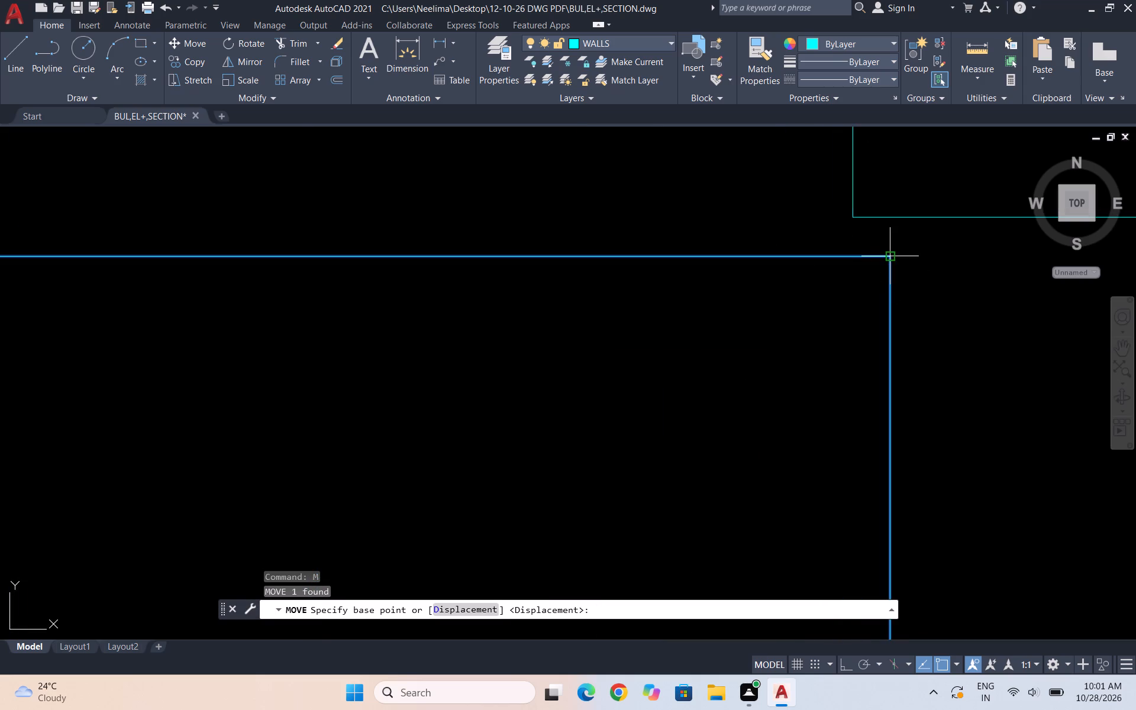
click(890, 257)
click(853, 219)
scroll(876, 176, down, 4)
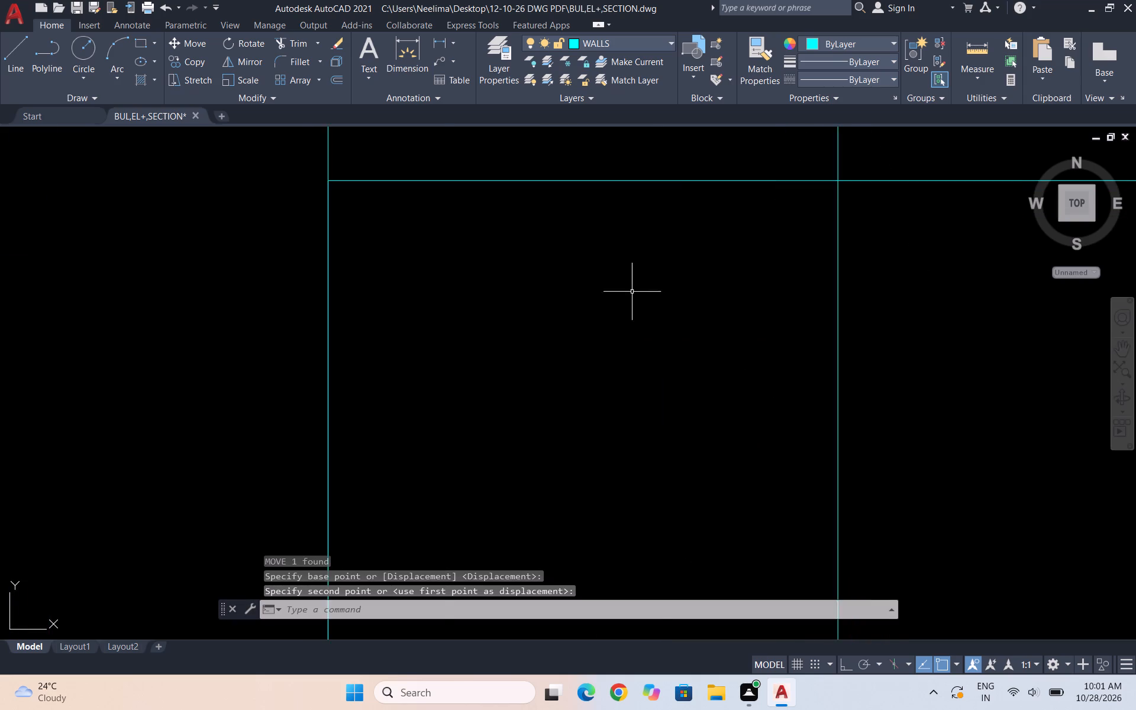
Measure the thickness of the right partition where it meets the wall above the bottom strip room.
scroll(632, 292, down, 7)
scroll(563, 403, down, 1)
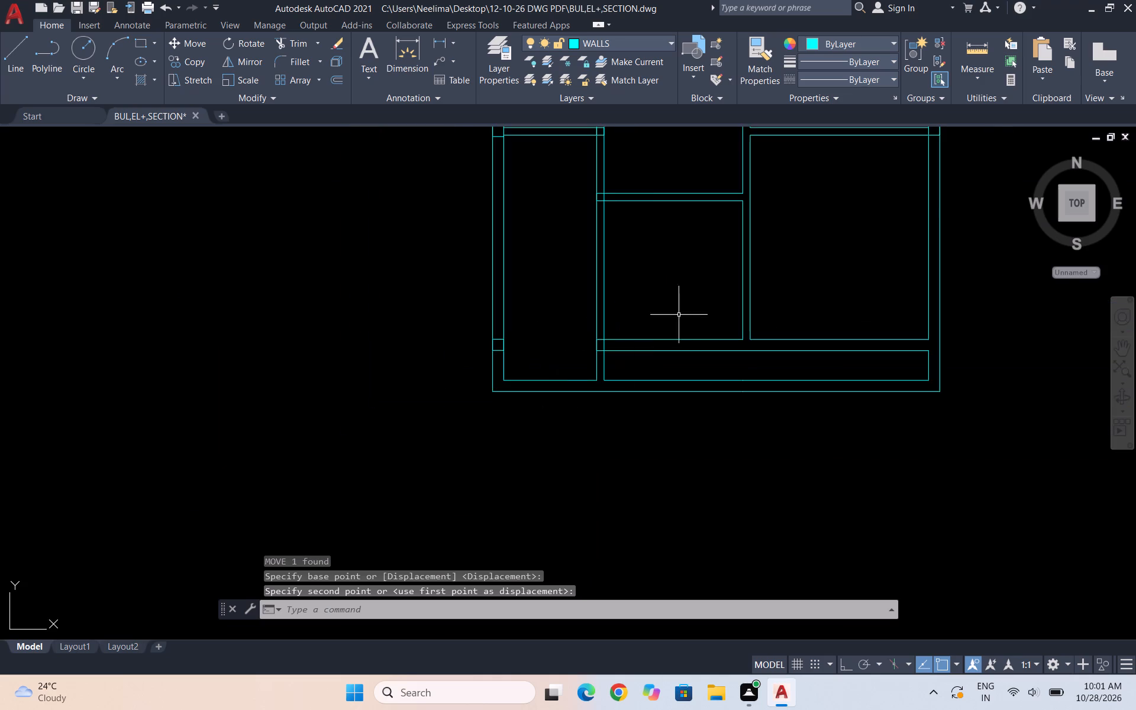
scroll(446, 370, down, 1)
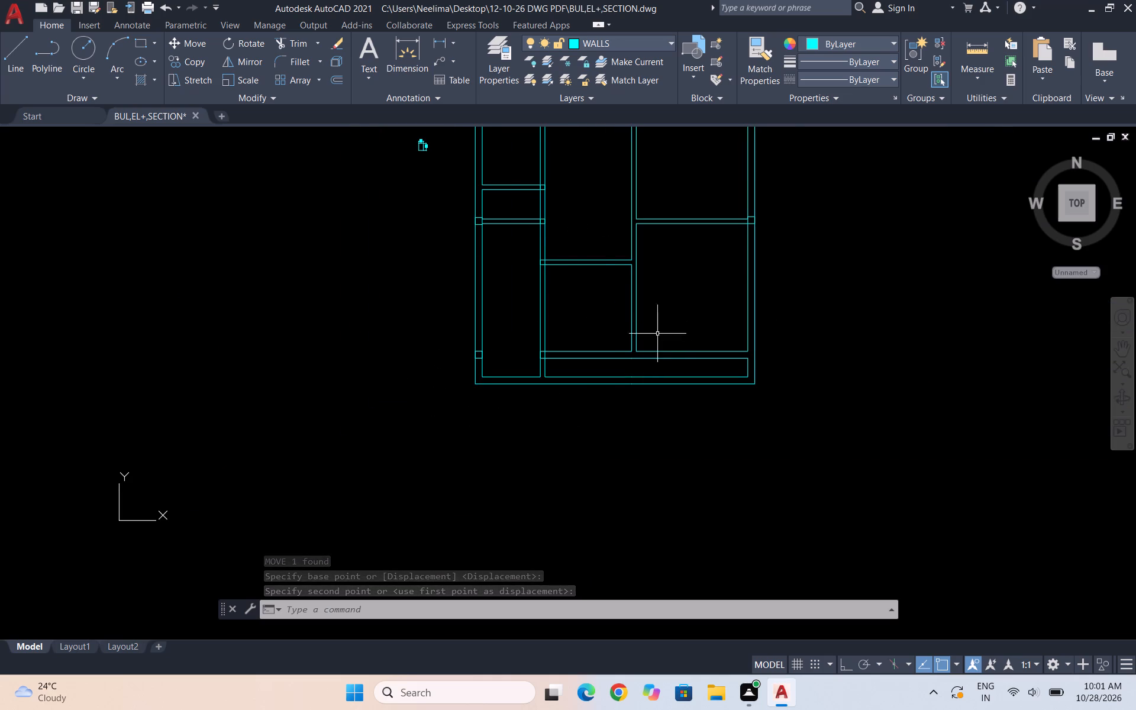
scroll(668, 314, up, 1)
scroll(585, 350, up, 2)
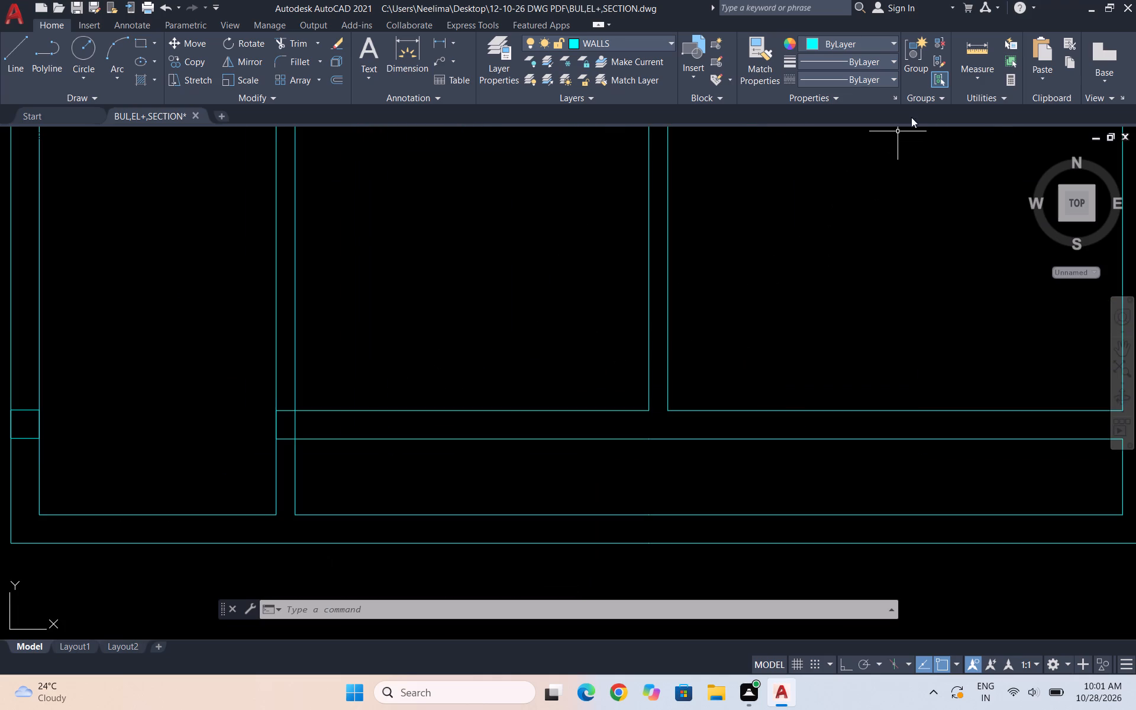
click(969, 83)
click(986, 137)
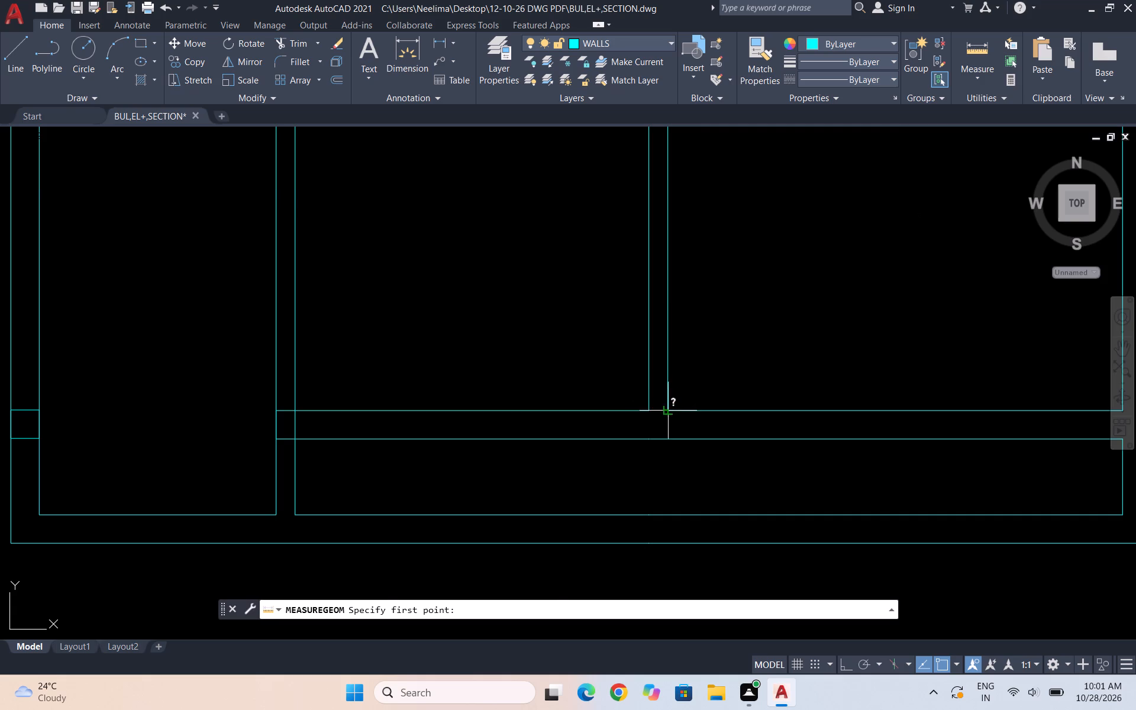
click(670, 411)
click(649, 410)
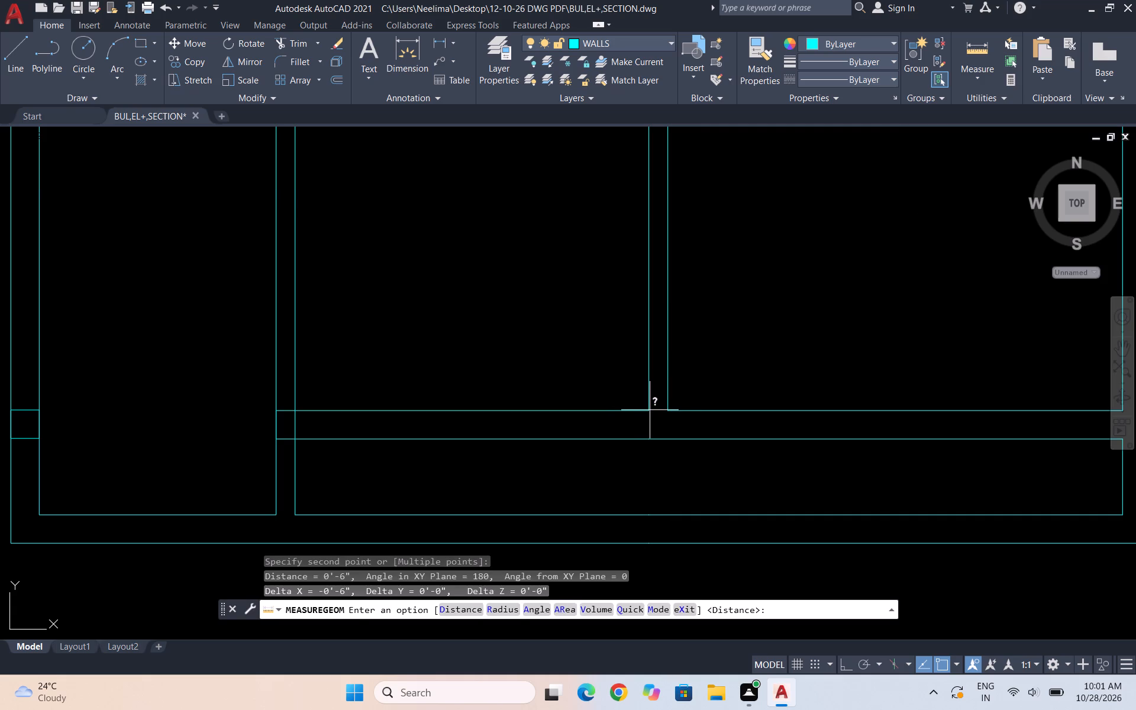
key(Escape)
Copy the 6"x9" reference rectangle by its top-left corner to the right partition's junction with the wall above the bottom strip room.
scroll(559, 486, down, 1)
scroll(477, 472, down, 1)
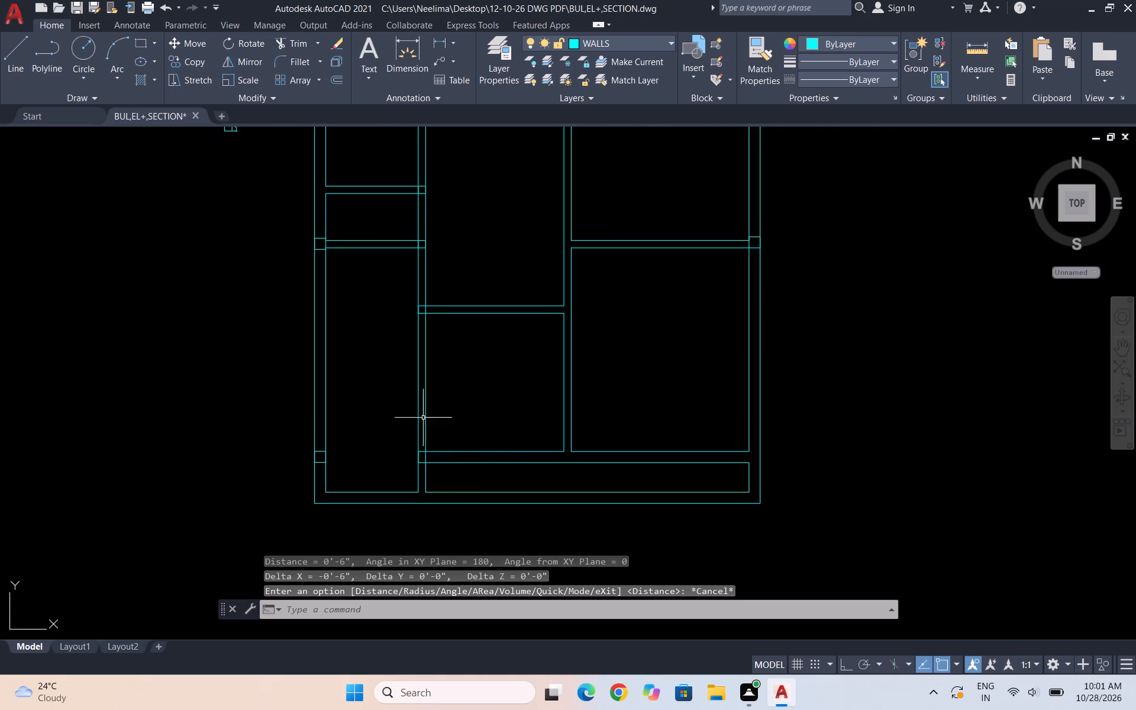
scroll(267, 385, down, 1)
scroll(238, 211, up, 6)
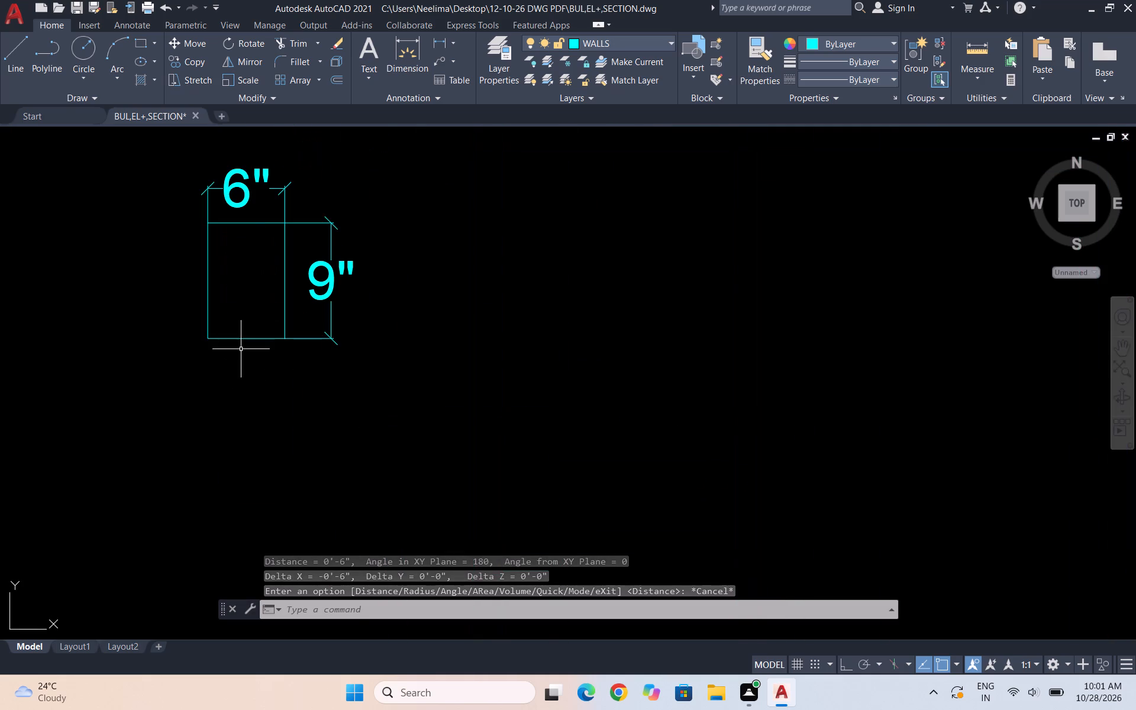
click(241, 349)
click(175, 321)
text(CO)
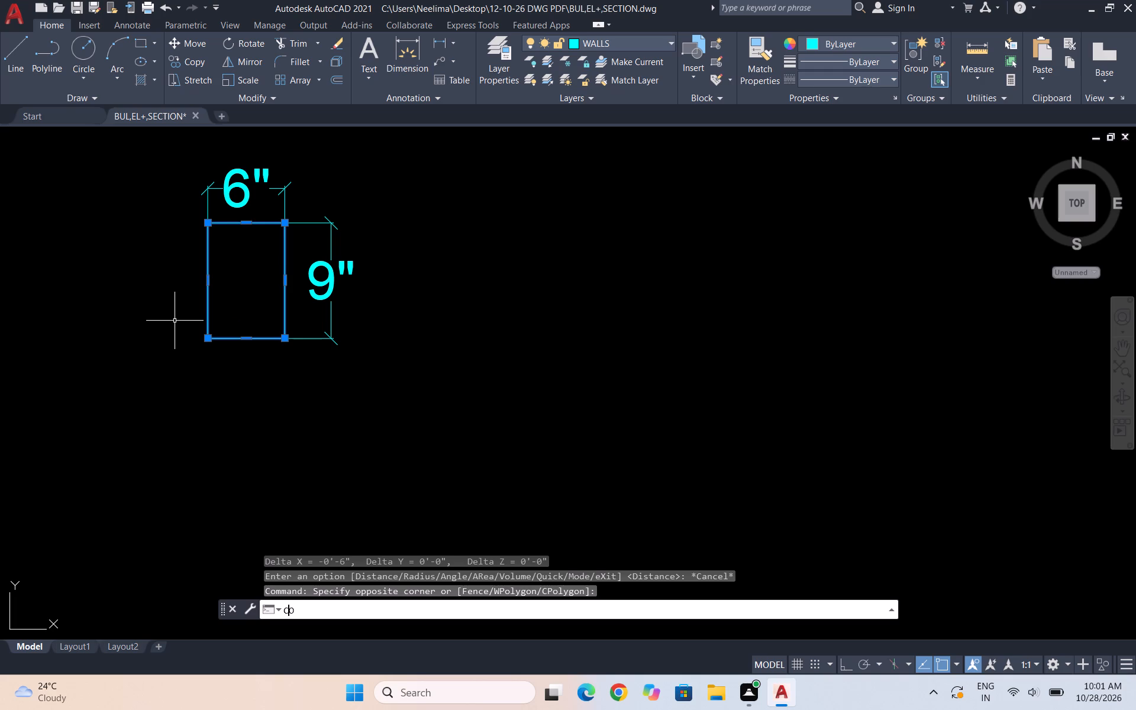
key(Return)
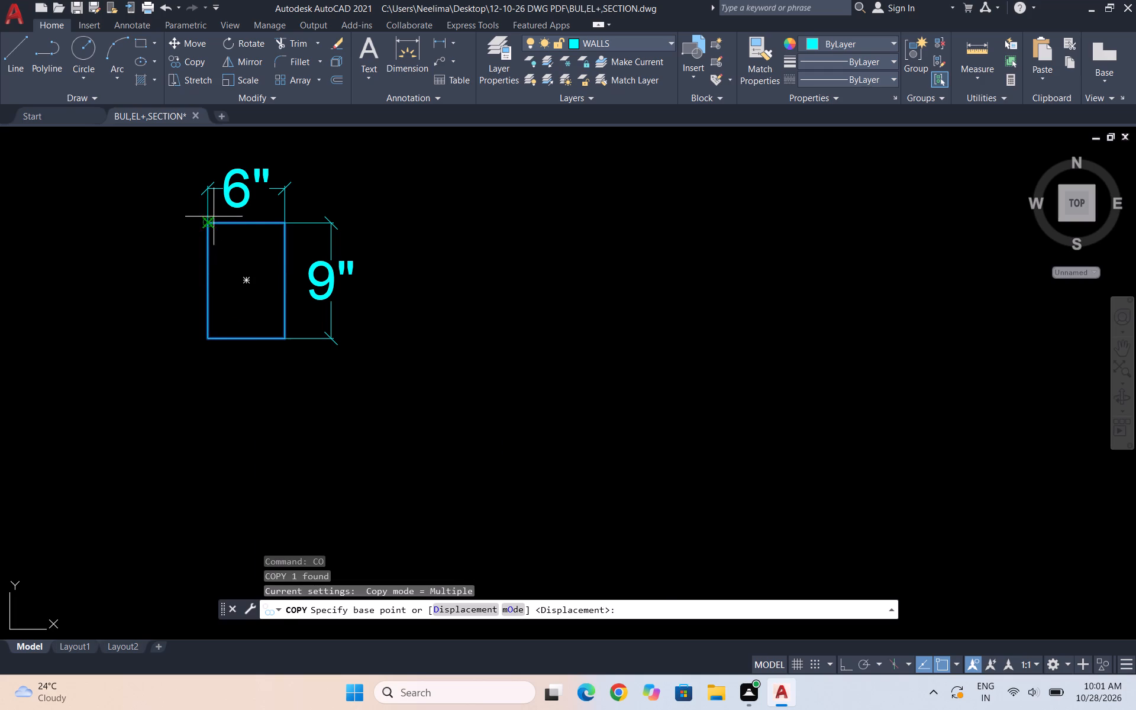
click(207, 224)
scroll(183, 214, down, 3)
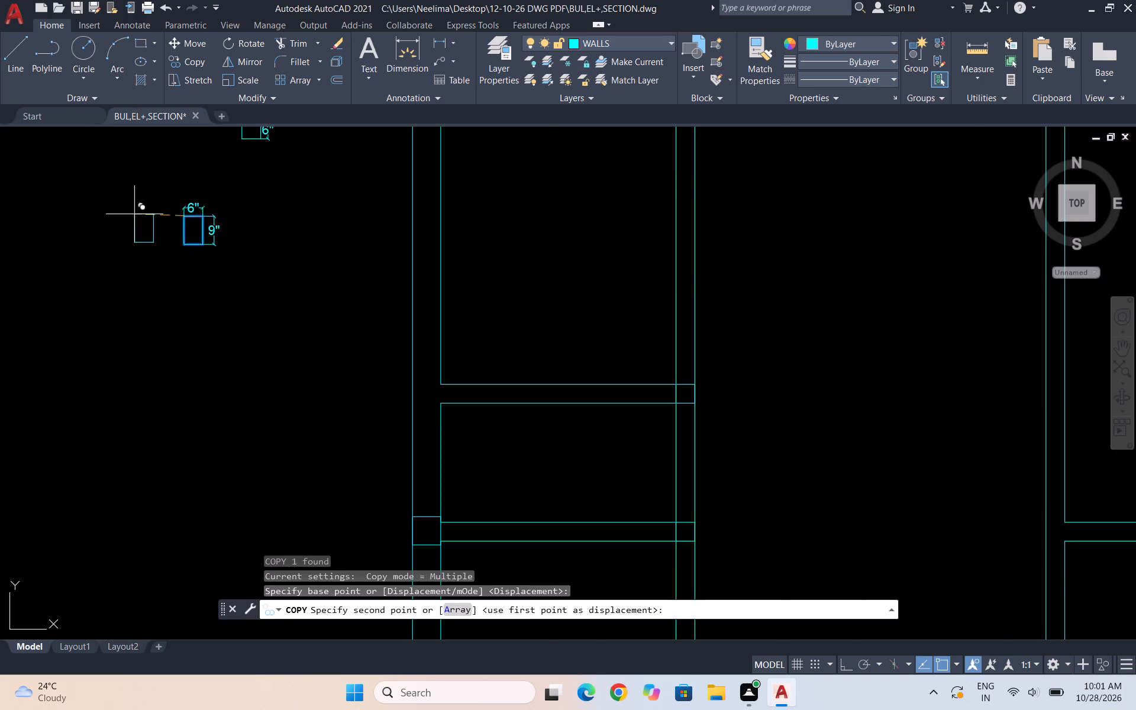
scroll(346, 303, down, 2)
scroll(563, 317, down, 2)
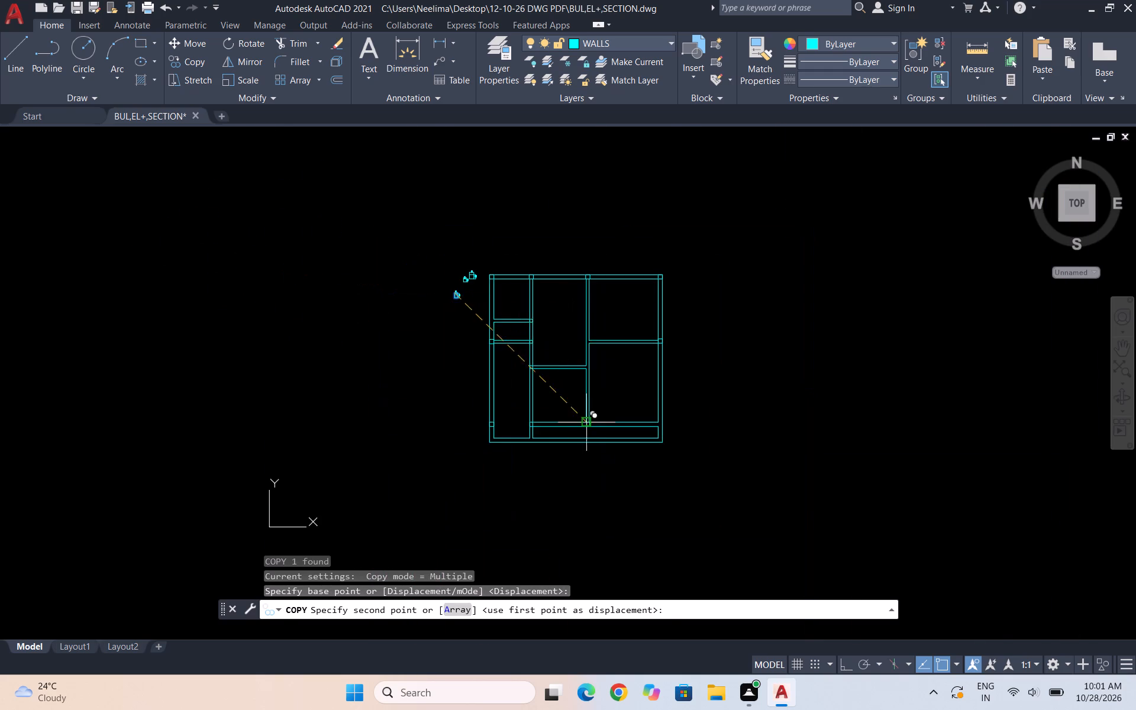
scroll(584, 420, up, 7)
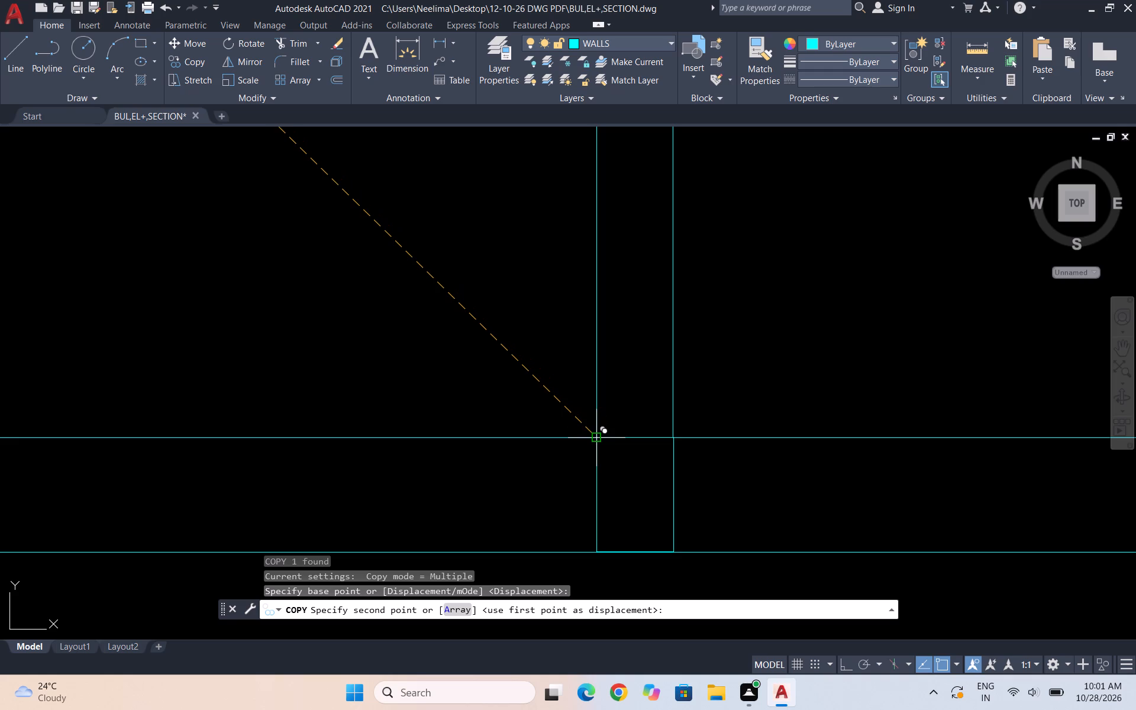
click(597, 438)
scroll(628, 366, down, 2)
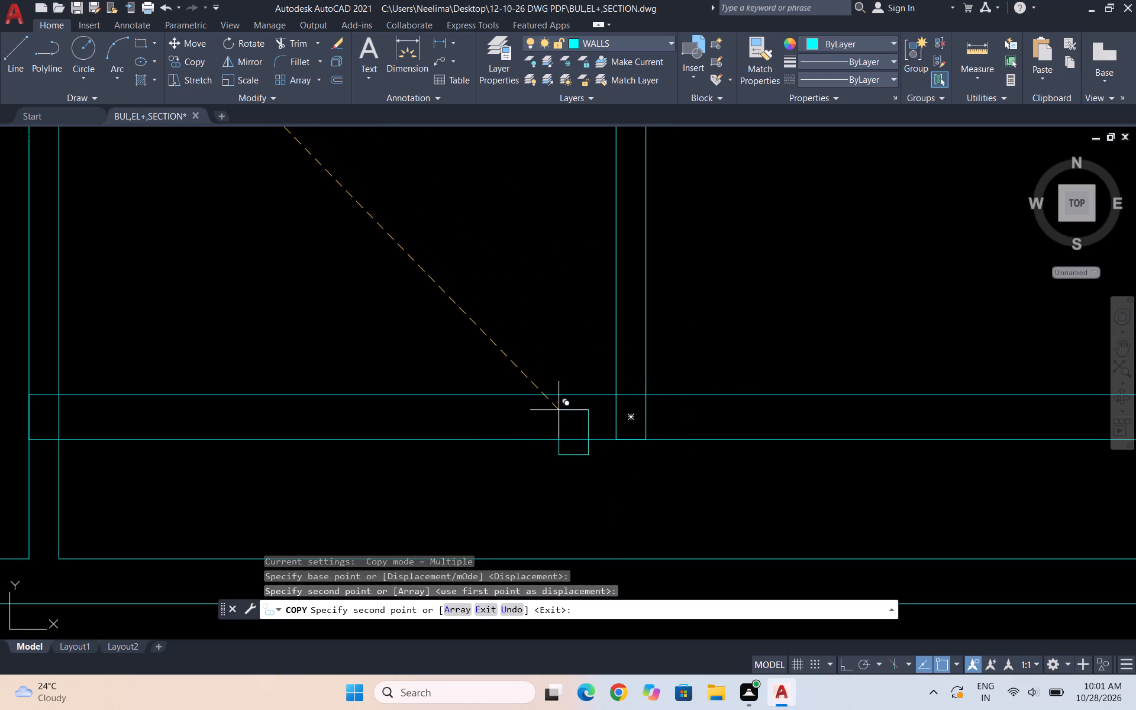
key(Escape)
scroll(506, 433, down, 4)
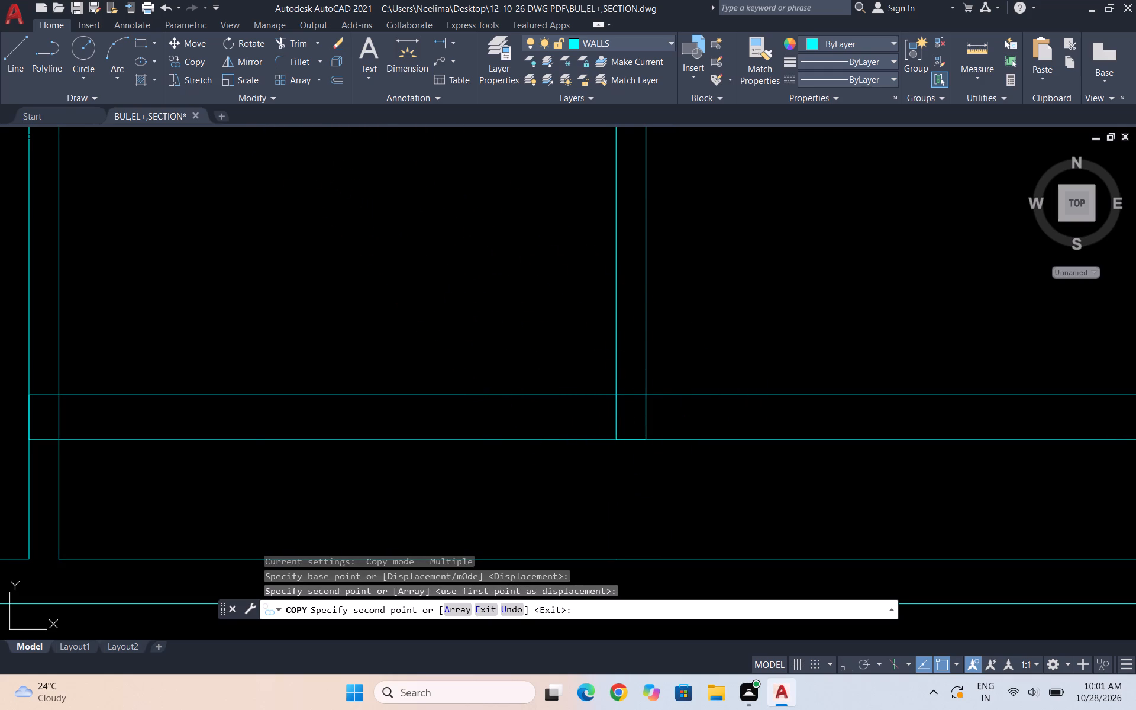
scroll(560, 446, down, 3)
key(Escape)
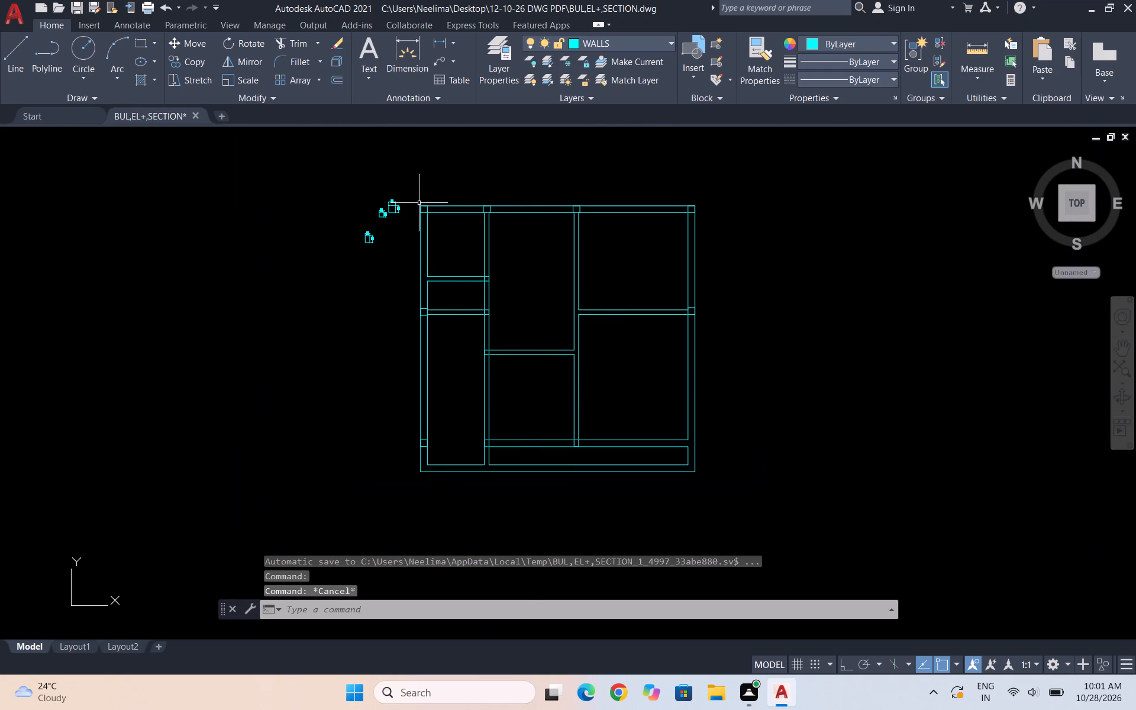
Copy the 6" reference square by its top-left corner to the middle room's cross wall and right partition junction, placing a second copy inside the room above.
scroll(419, 204, up, 1)
scroll(358, 204, up, 4)
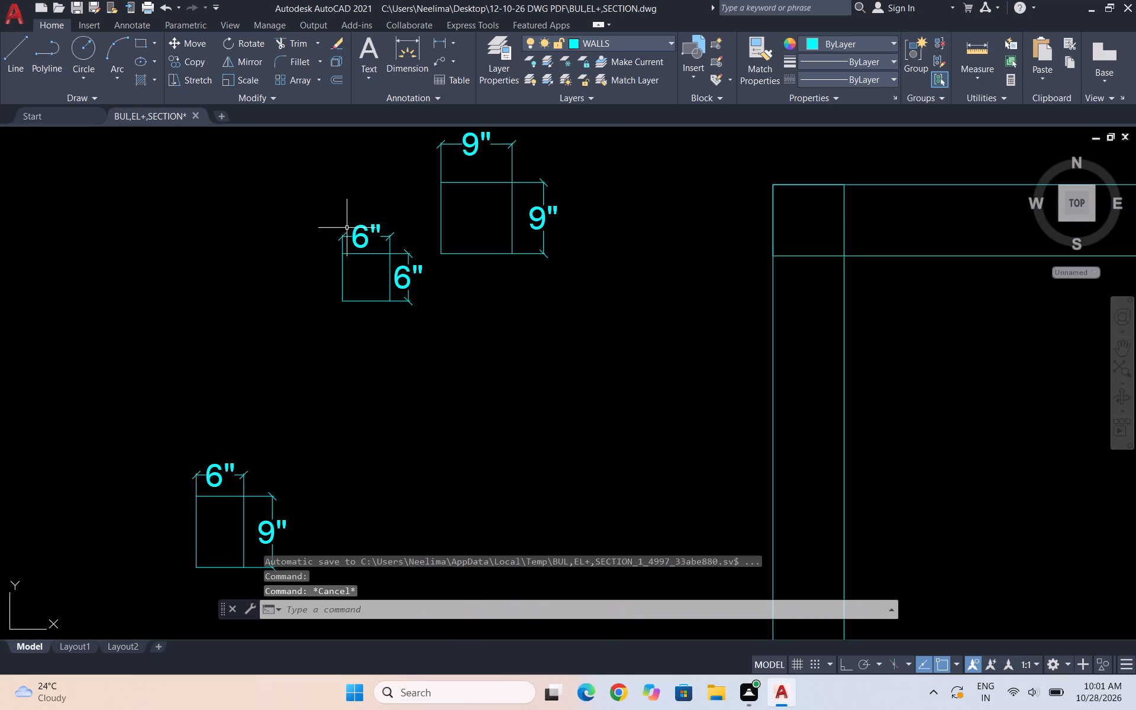
click(376, 317)
click(340, 288)
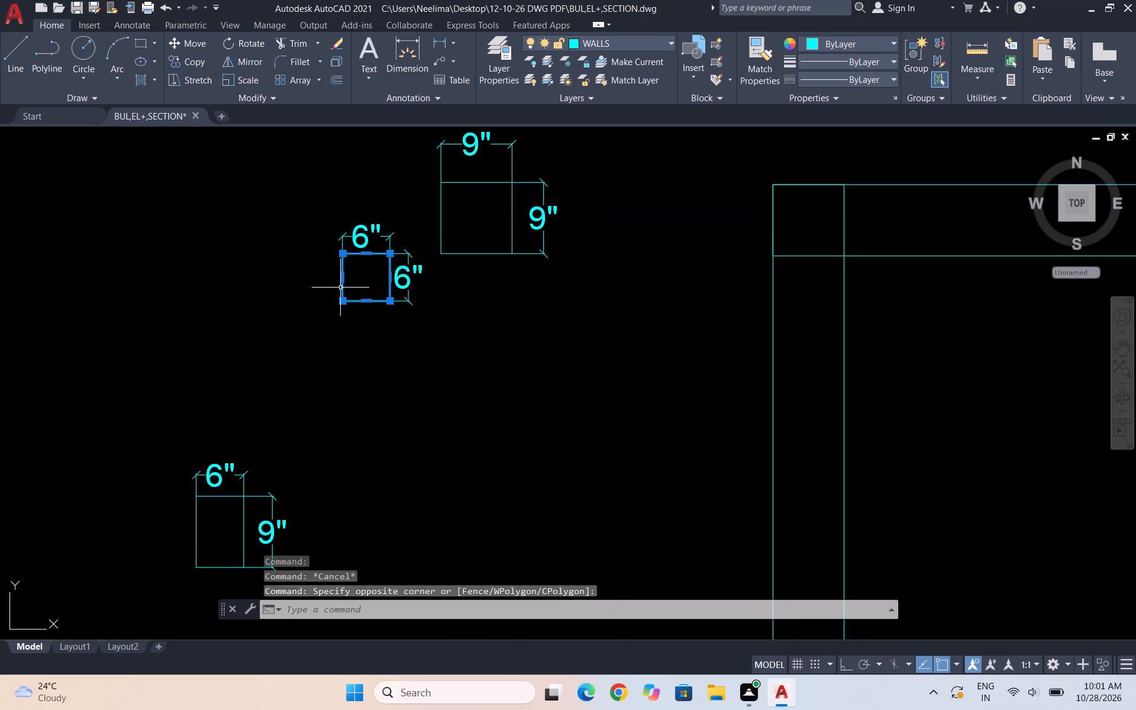
text(CO)
key(Return)
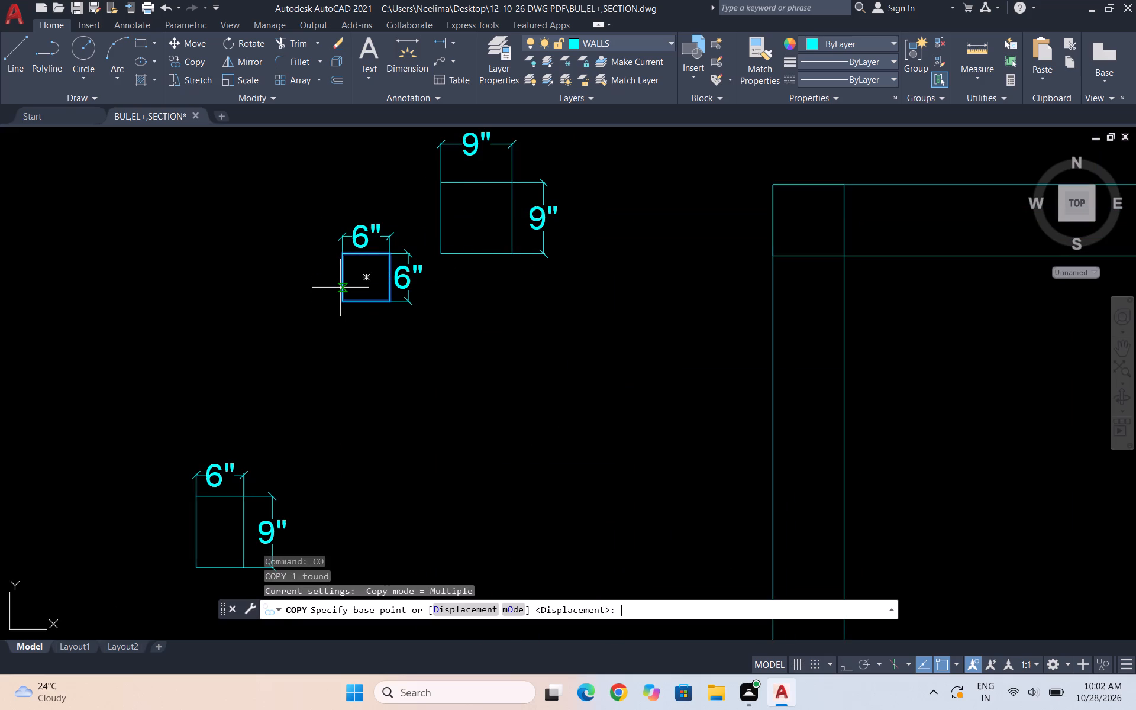
click(343, 251)
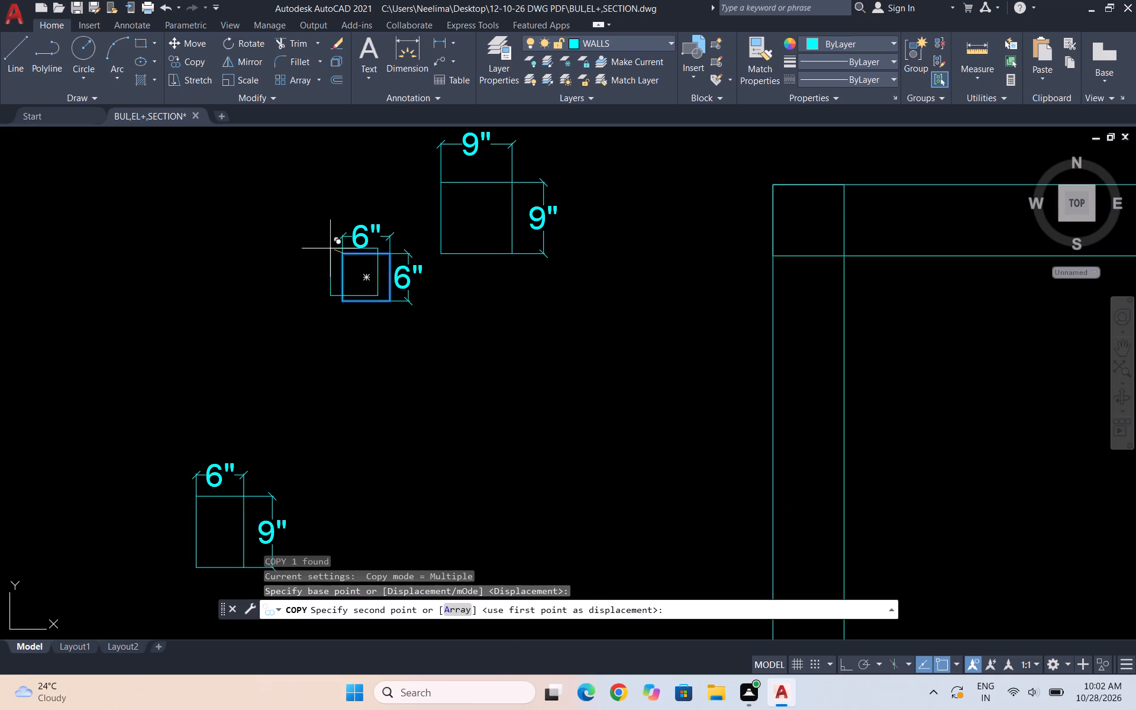
scroll(292, 222, down, 4)
scroll(594, 451, up, 4)
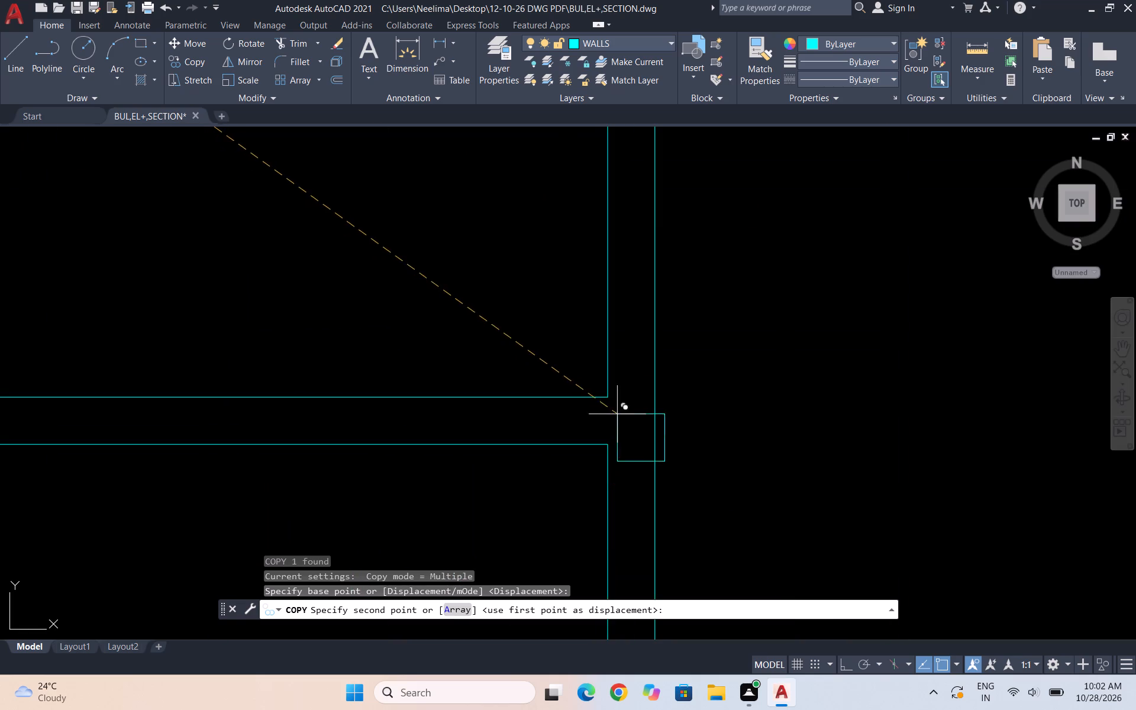
click(611, 396)
scroll(525, 472, down, 2)
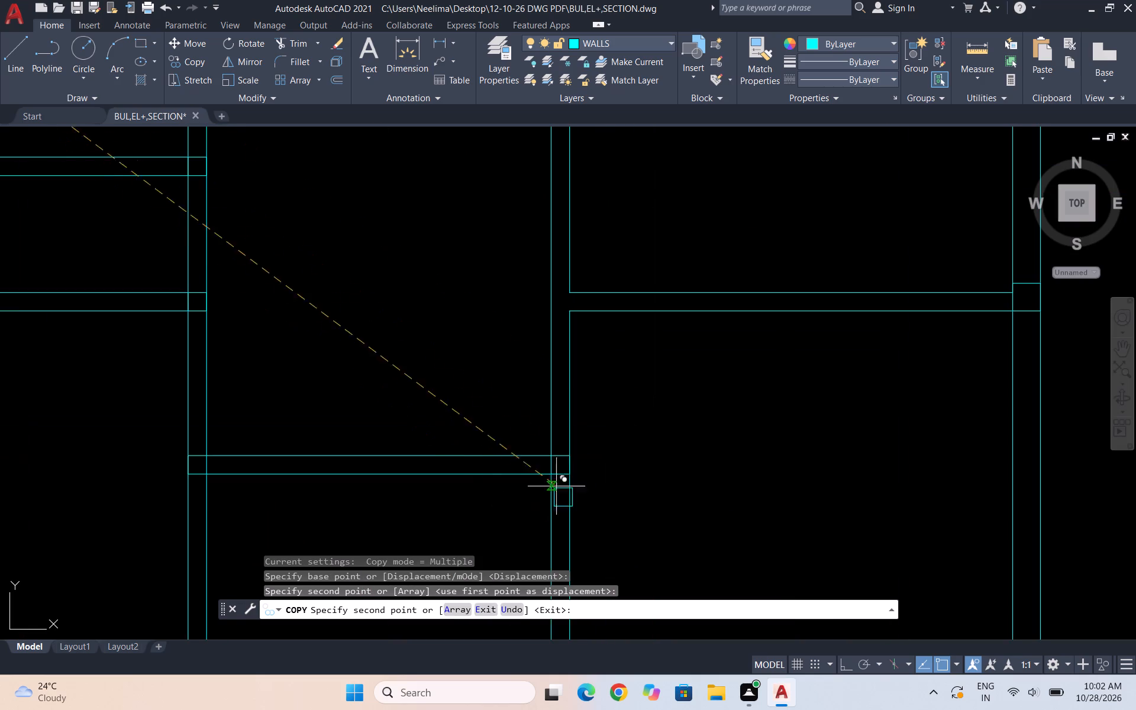
click(430, 309)
key(Escape)
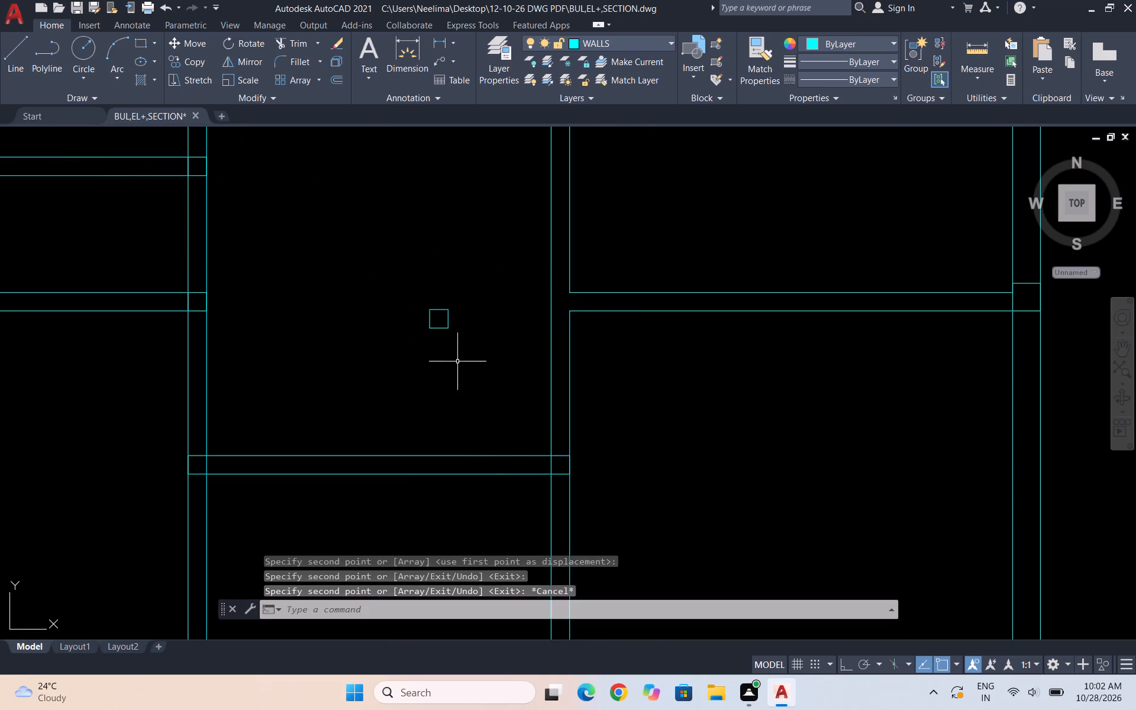
Move the spare 6" square by its upper-right corner to the right partition's junction with the wall dividing the two right rooms.
drag(459, 361, 450, 344)
click(391, 267)
key(m)
key(Return)
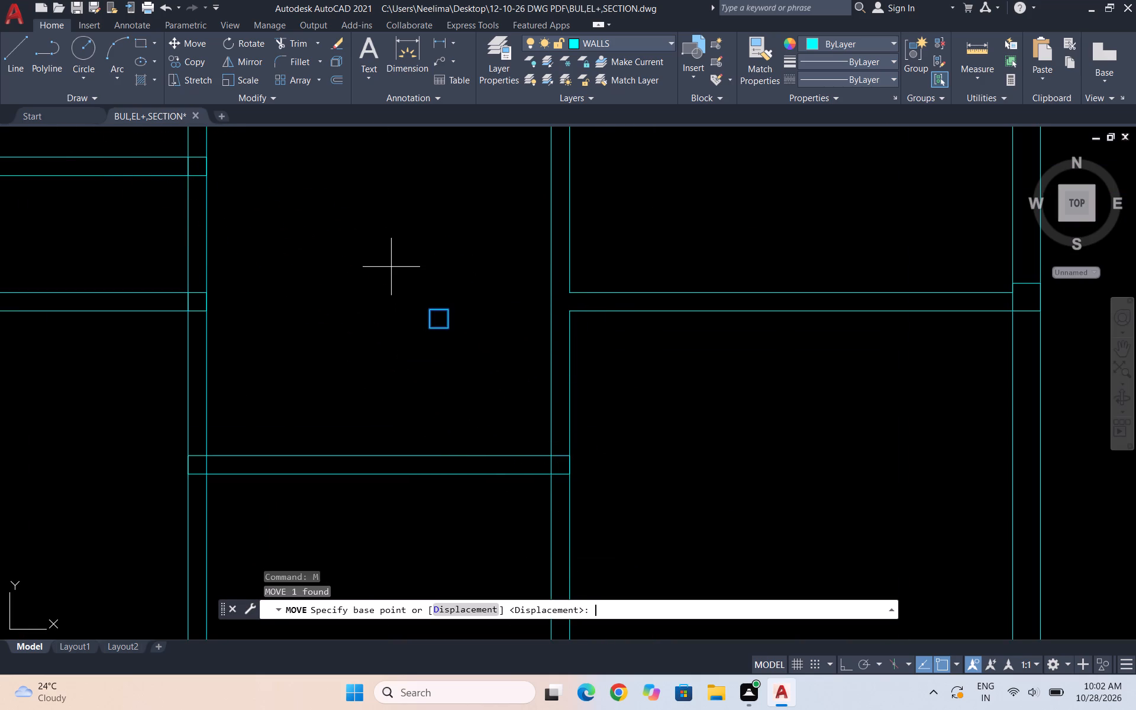
scroll(442, 315, up, 3)
click(460, 288)
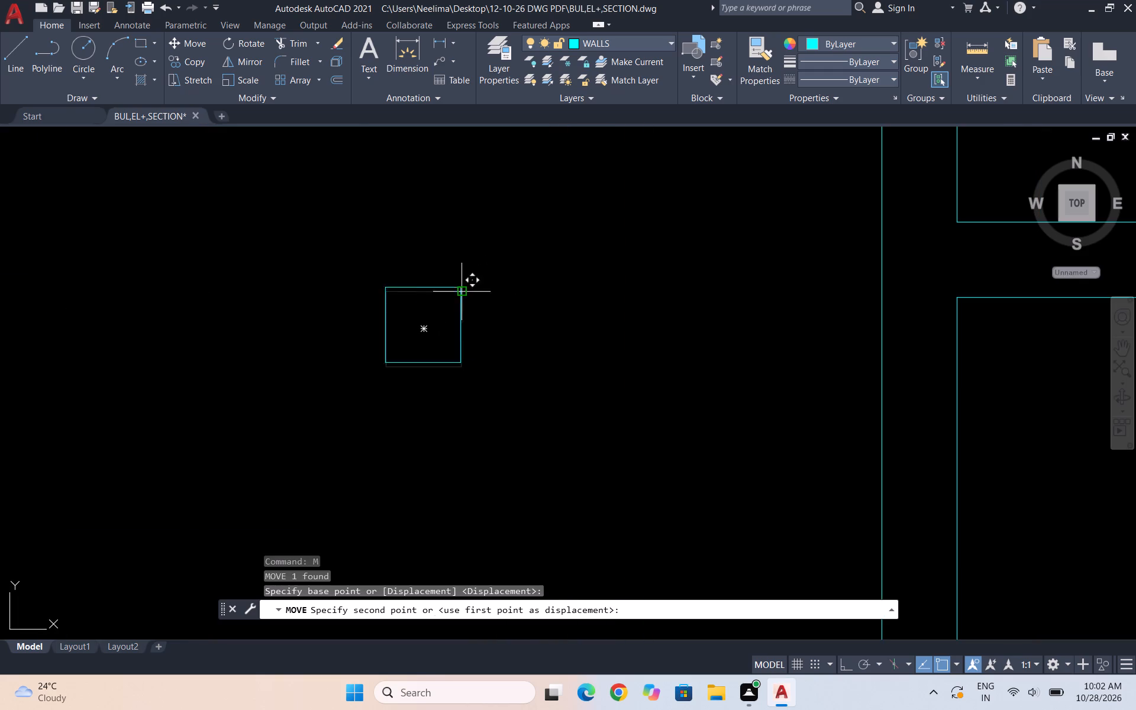
scroll(647, 278, down, 3)
click(720, 268)
scroll(592, 280, down, 2)
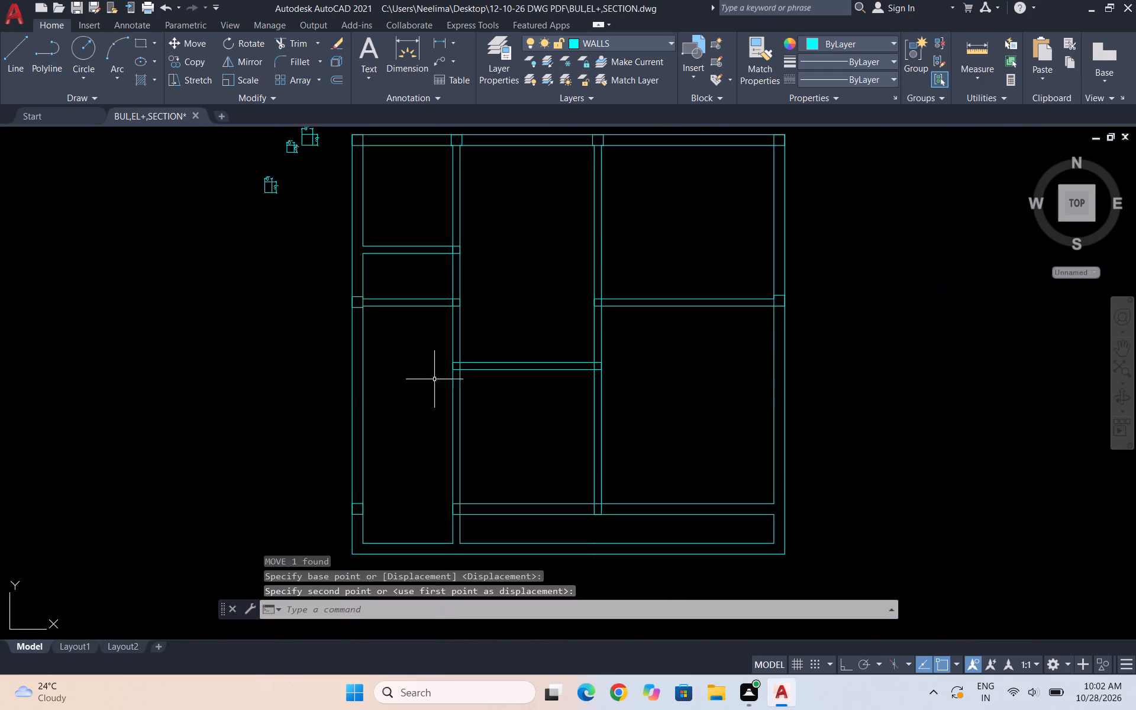
Move the 9" column in the right outer wall down by its left-side midpoint to roughly centre it on the right rooms' dividing wall.
key(Escape)
scroll(779, 276, up, 4)
click(796, 390)
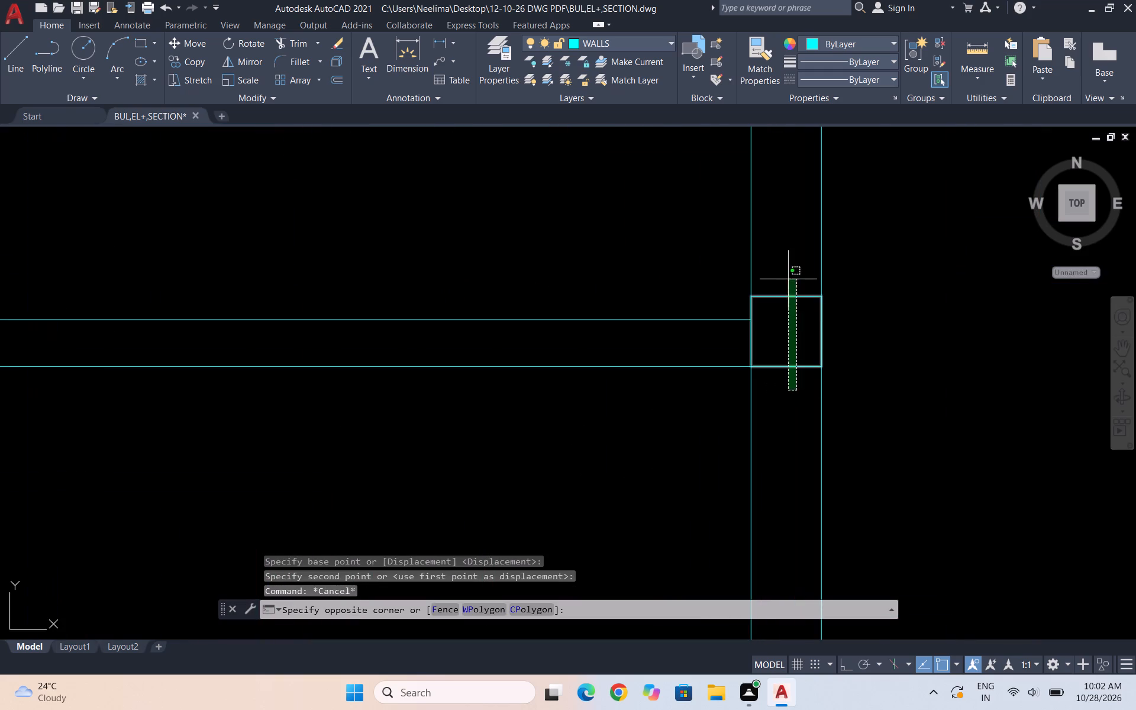
click(788, 280)
key(m)
key(Return)
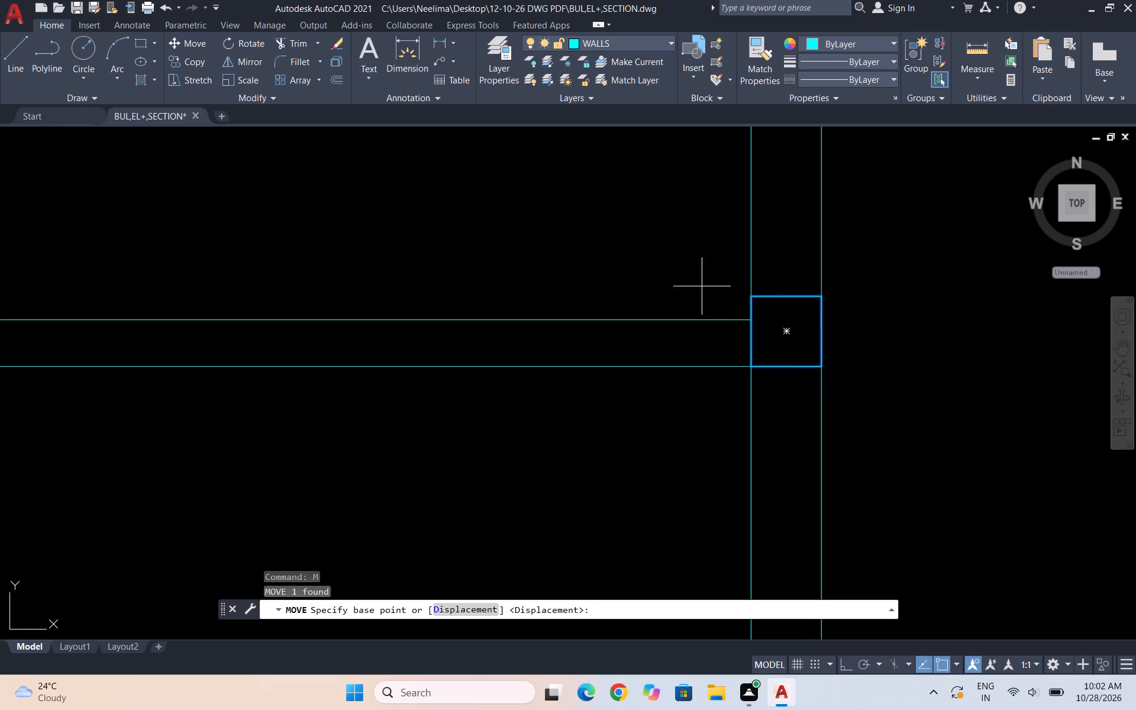
scroll(752, 344, up, 2)
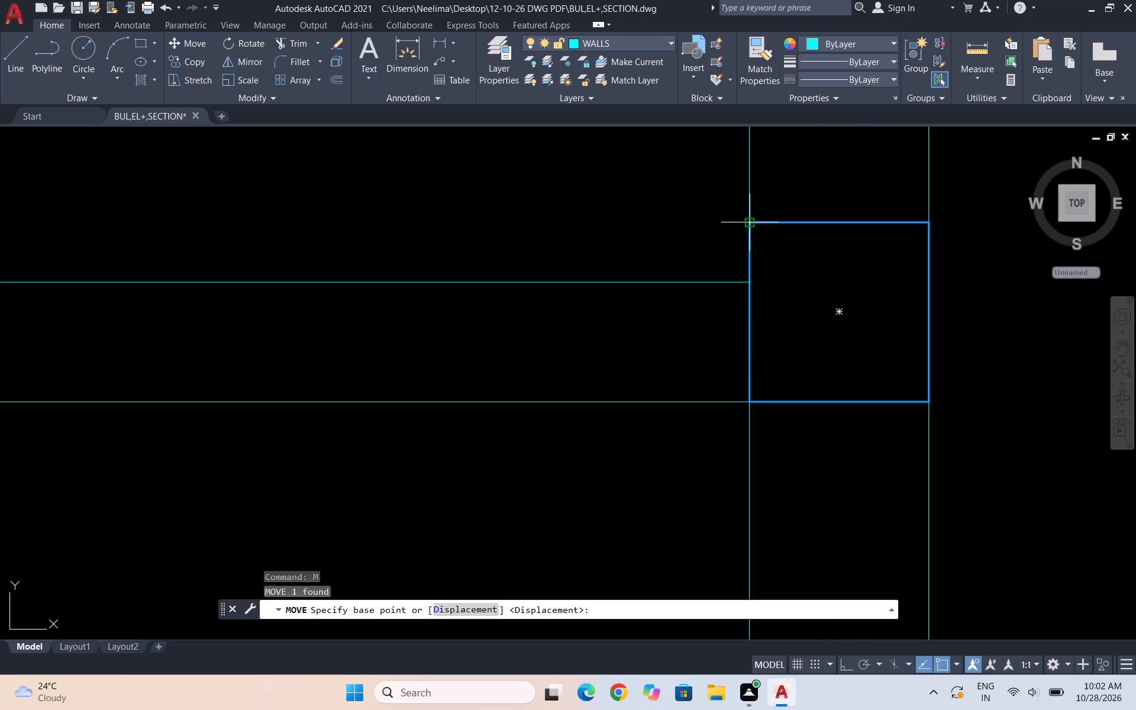
click(751, 314)
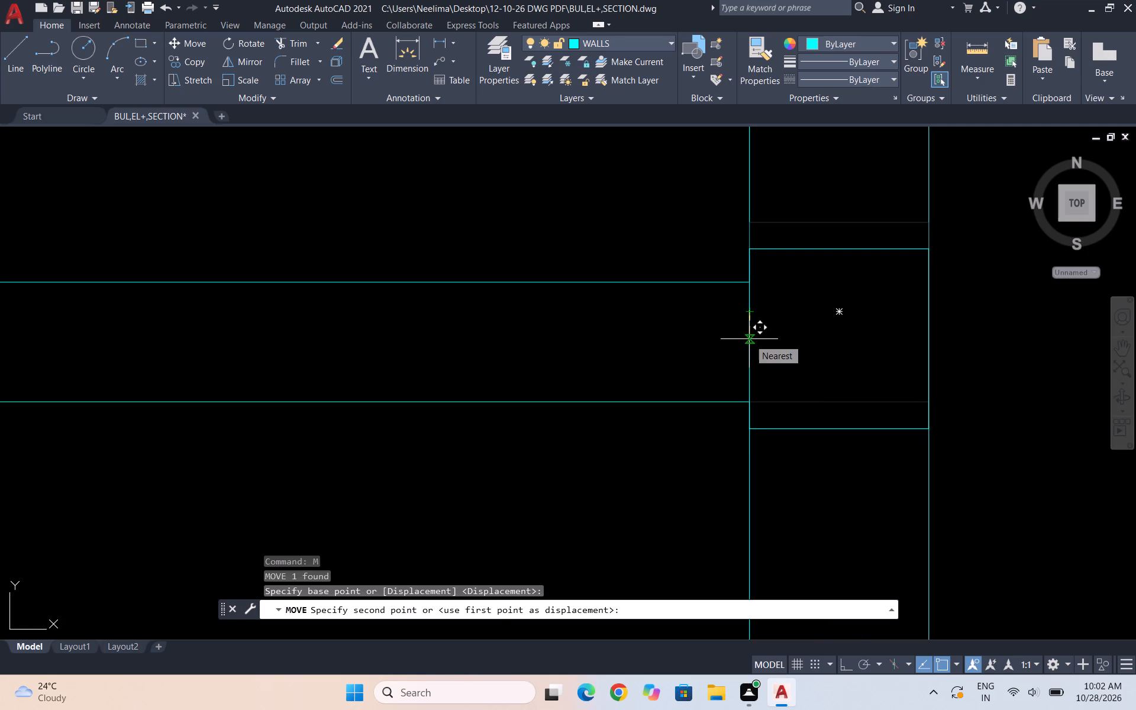
click(749, 339)
scroll(735, 273, down, 4)
scroll(845, 366, down, 2)
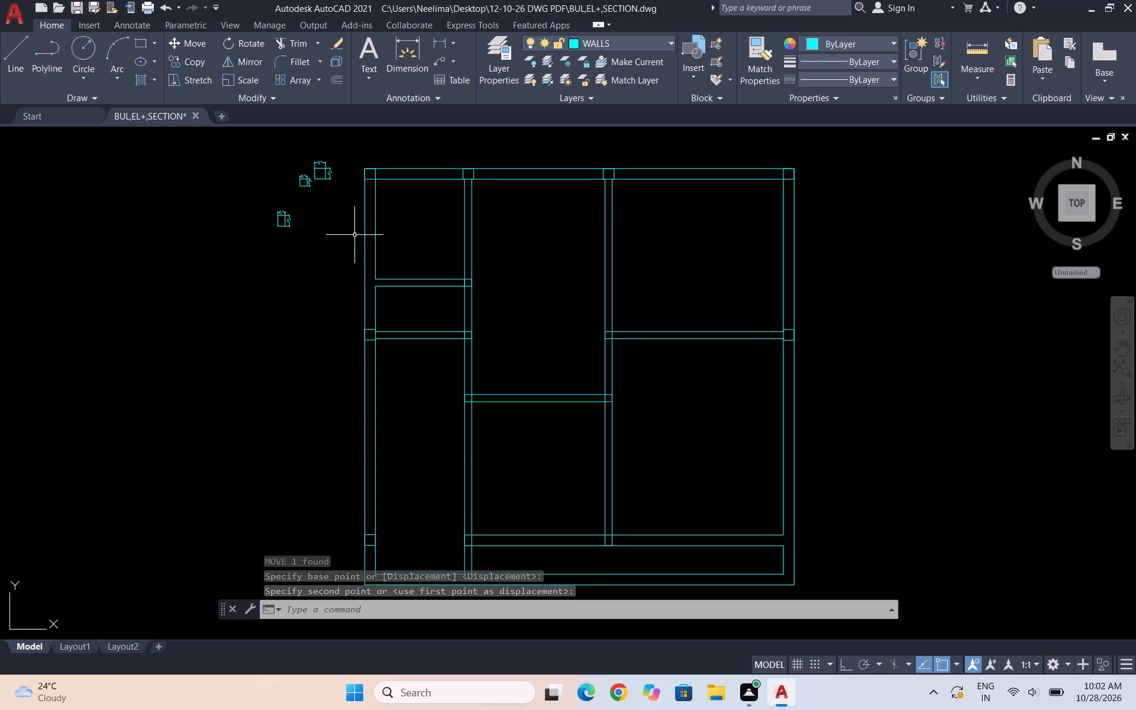
Copy the 9" reference square by its bottom-left corner to the right outer wall's junction with the wall above the bottom strip room.
scroll(791, 554, up, 1)
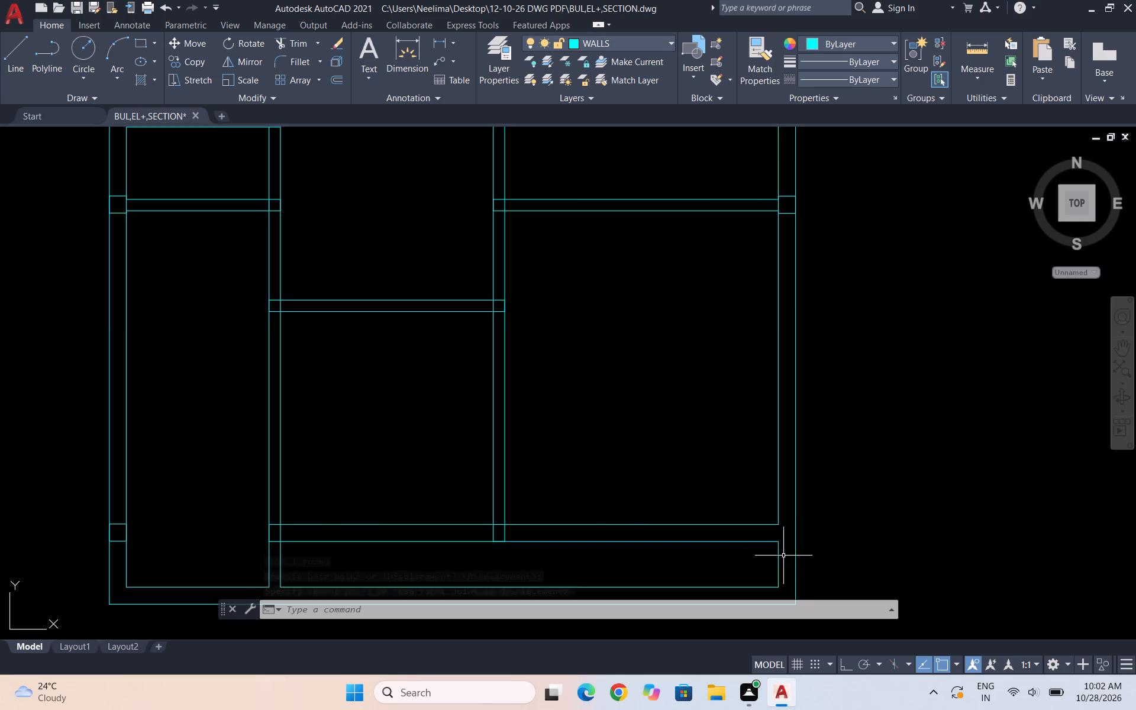
scroll(924, 420, down, 2)
scroll(579, 224, up, 3)
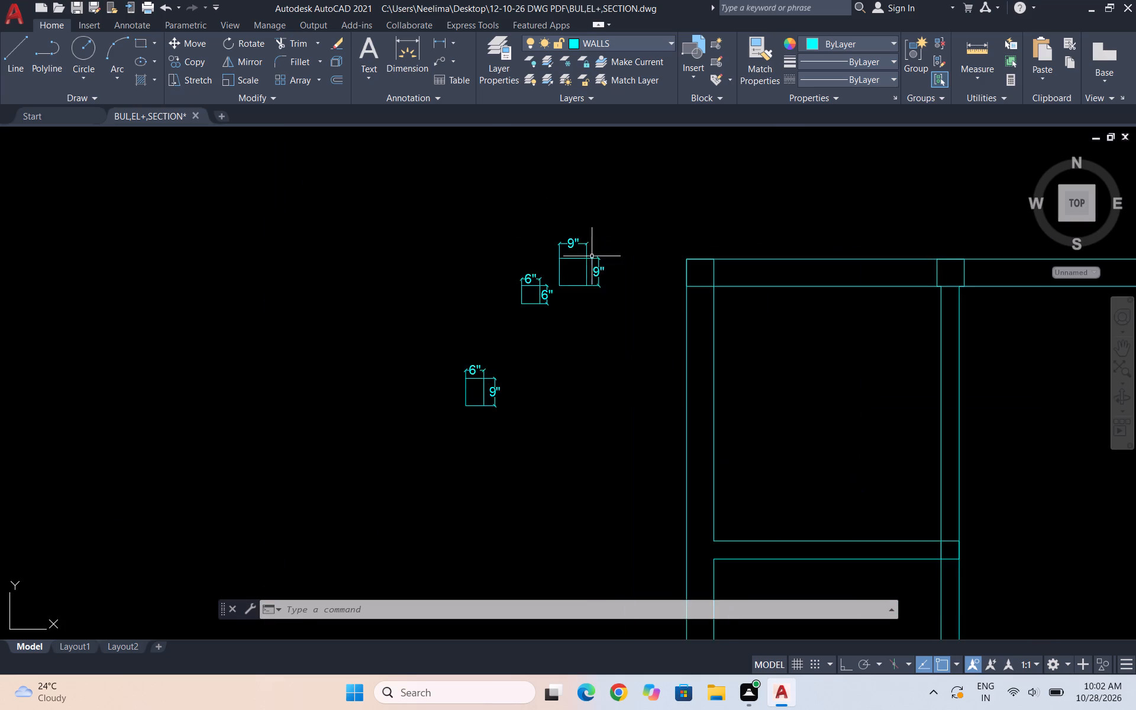
scroll(596, 273, up, 2)
click(549, 323)
click(523, 294)
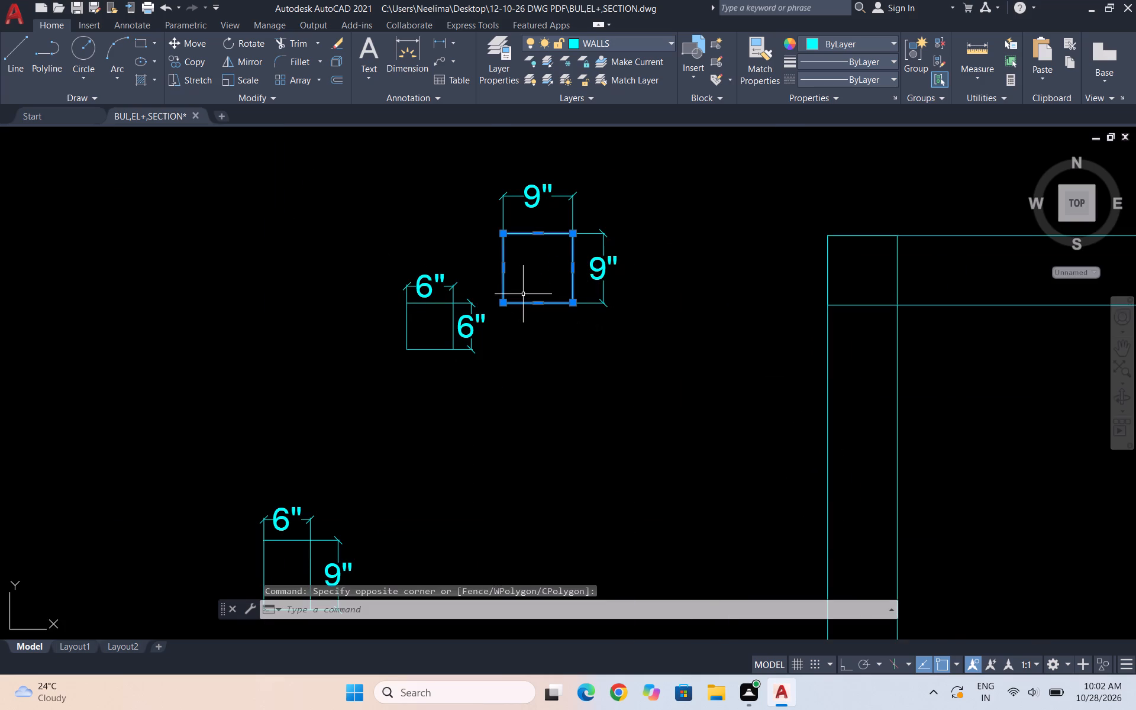
text(CO)
key(Return)
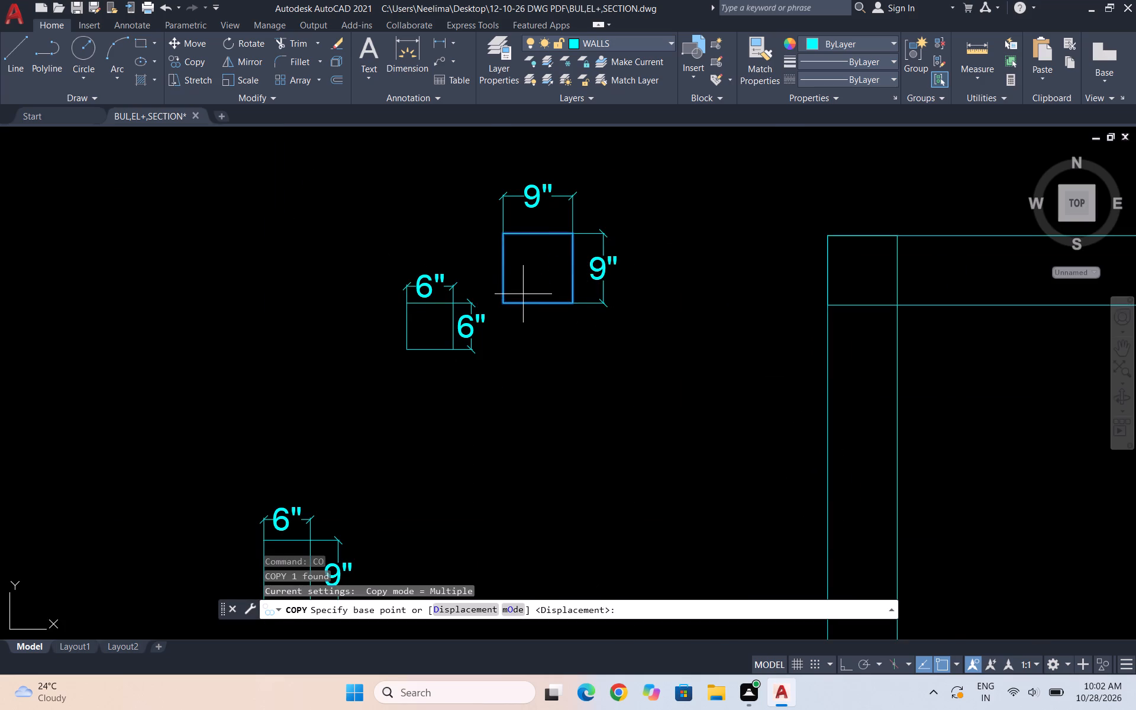
click(504, 306)
scroll(517, 278, down, 5)
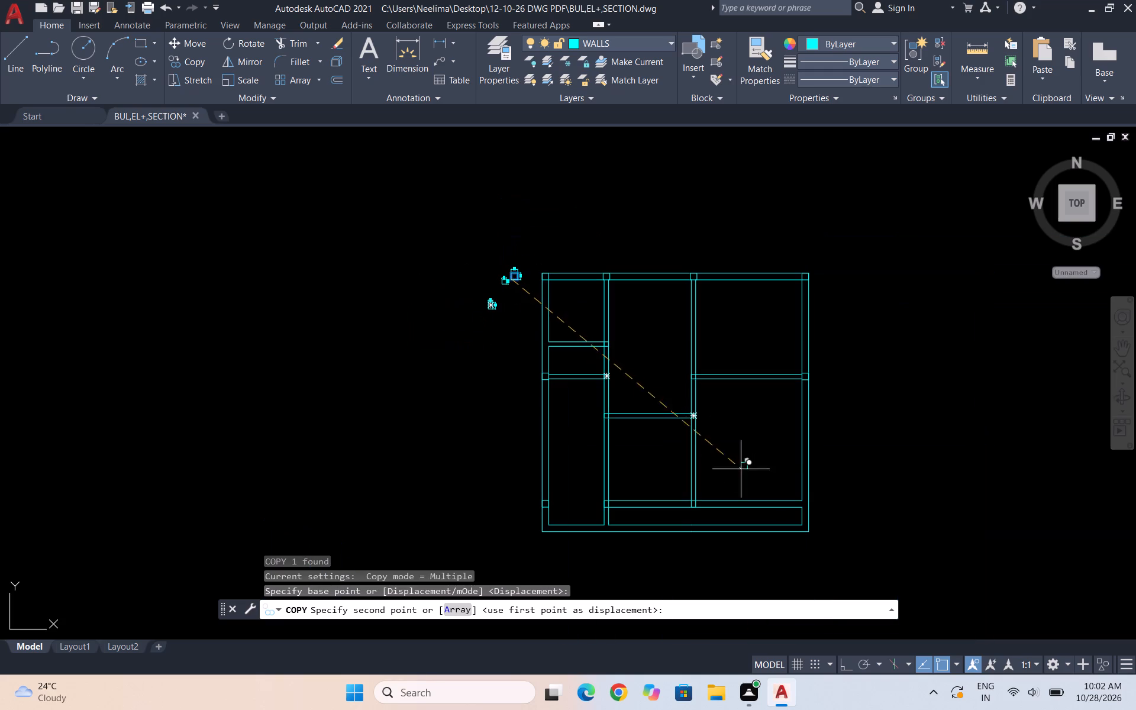
scroll(808, 513, up, 4)
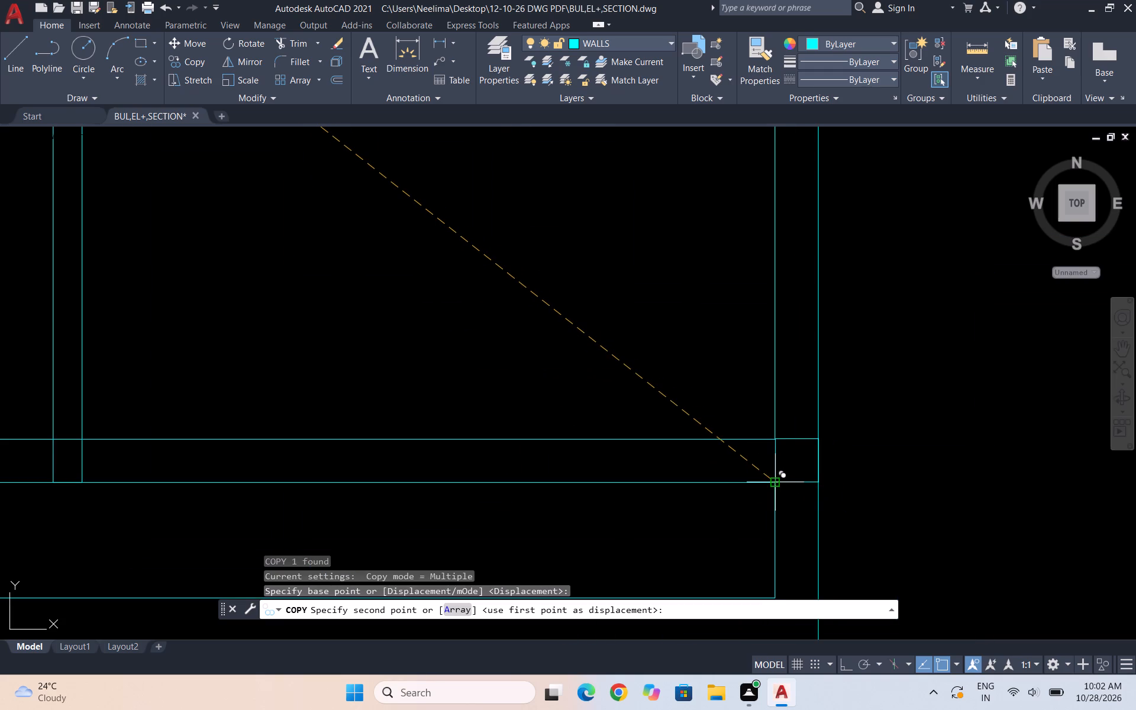
click(777, 484)
key(Escape)
scroll(839, 412, down, 3)
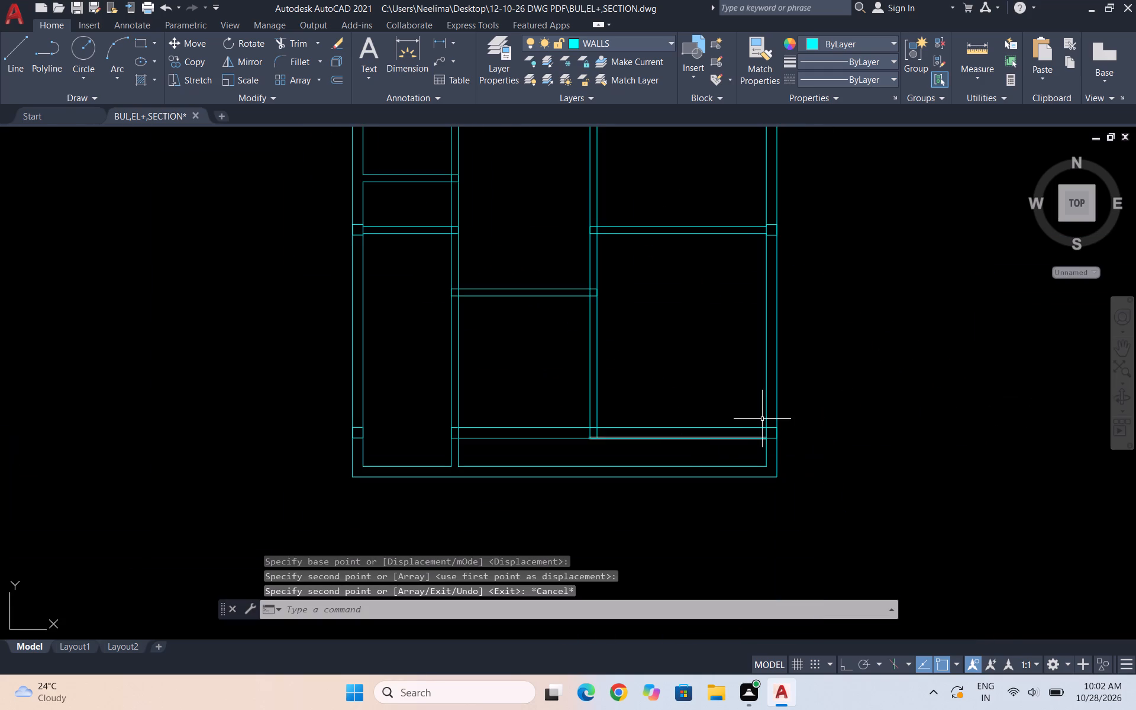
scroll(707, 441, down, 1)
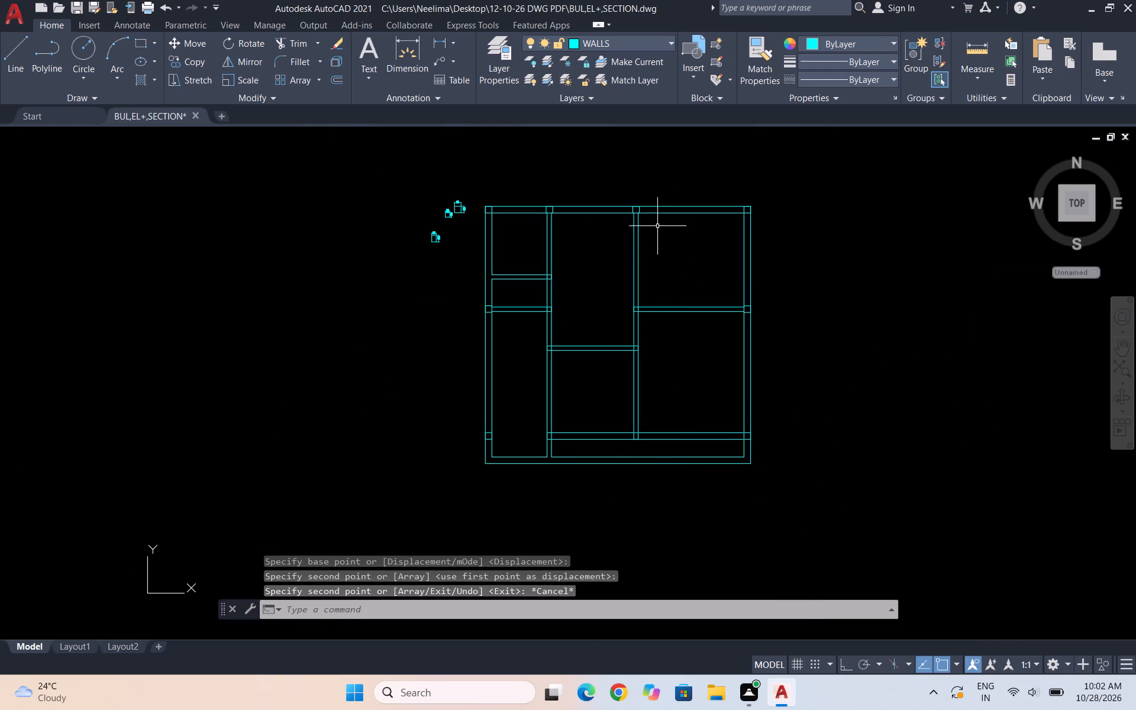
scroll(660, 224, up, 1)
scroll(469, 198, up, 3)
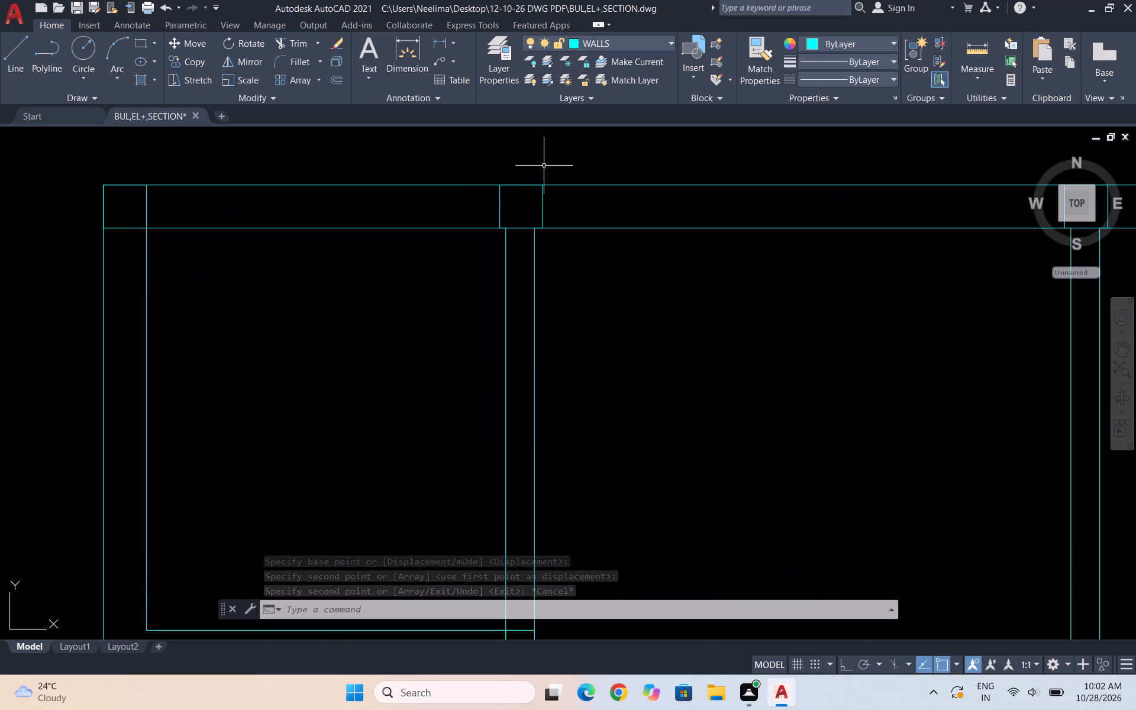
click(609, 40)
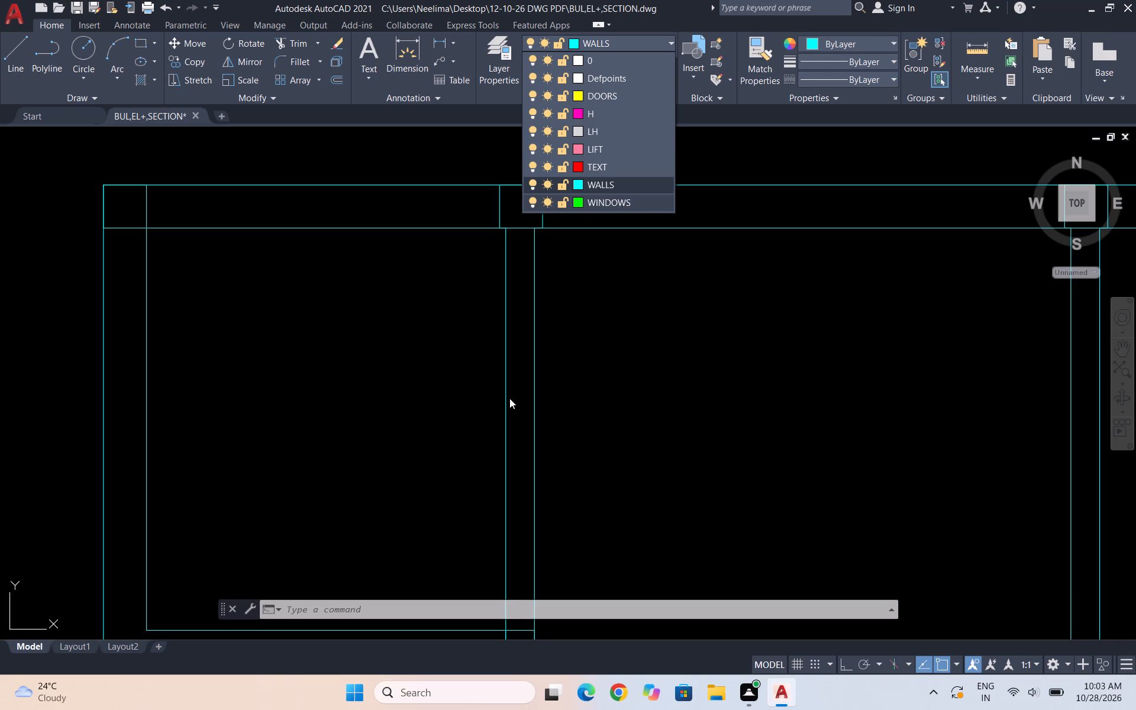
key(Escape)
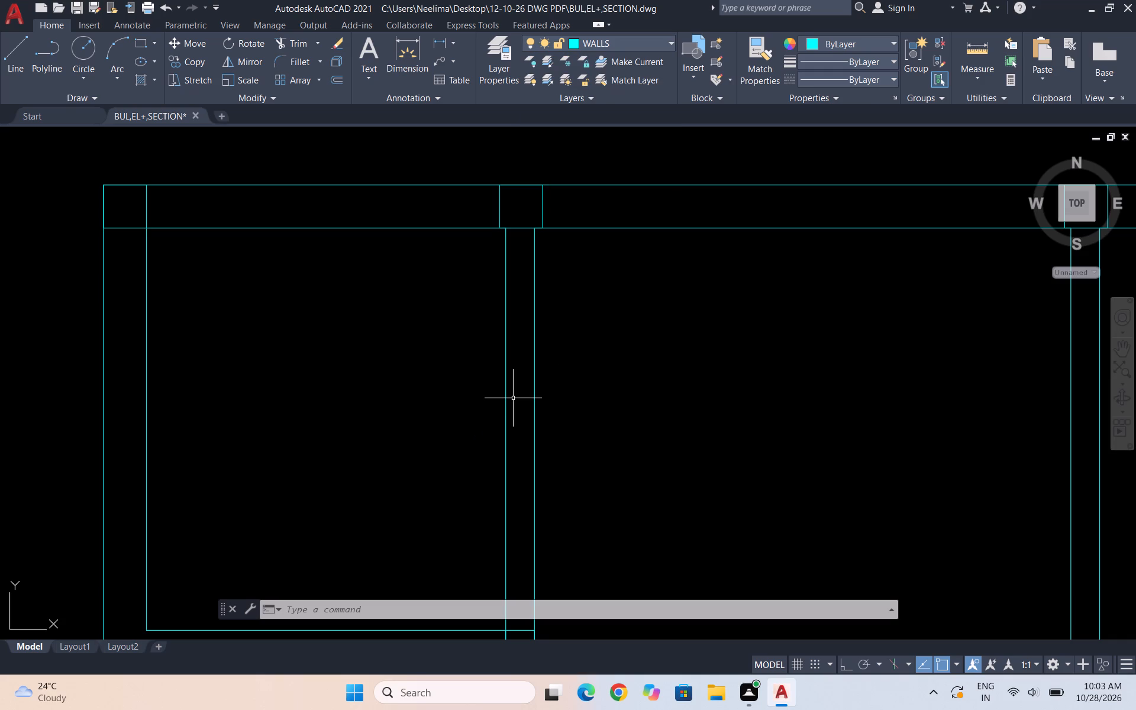
Delete the three reference rectangles and their dimensions beside the plan's upper-left corner.
scroll(548, 325, down, 5)
scroll(437, 308, up, 1)
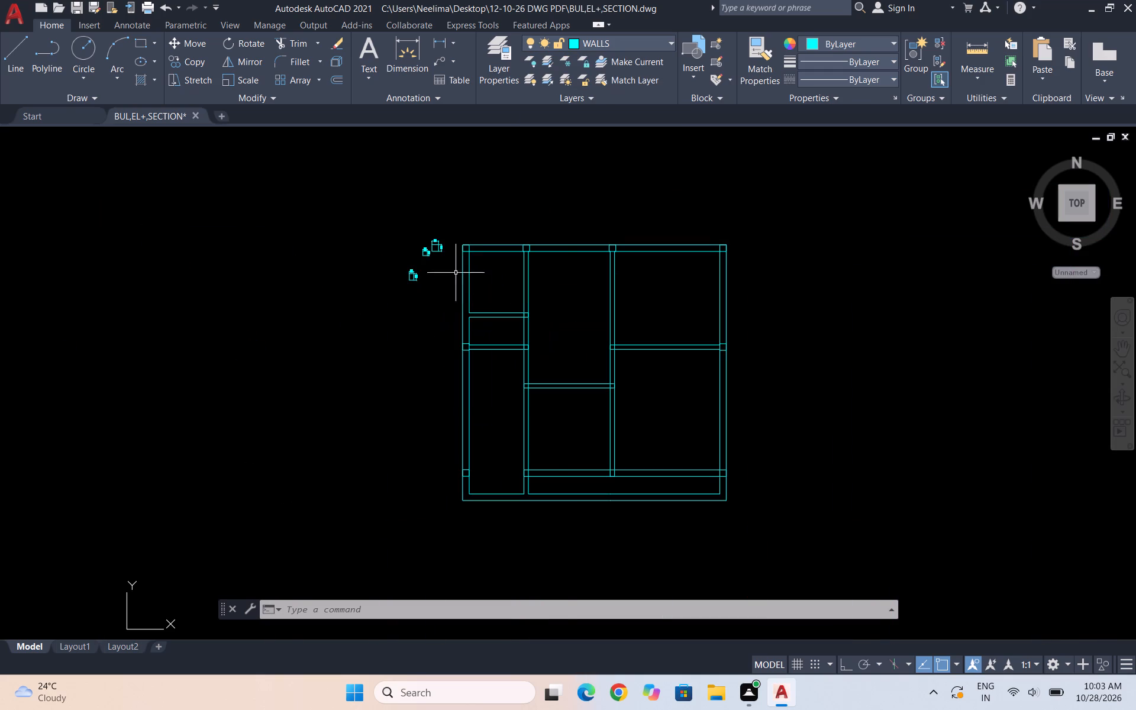
scroll(450, 250, up, 1)
click(446, 314)
click(362, 208)
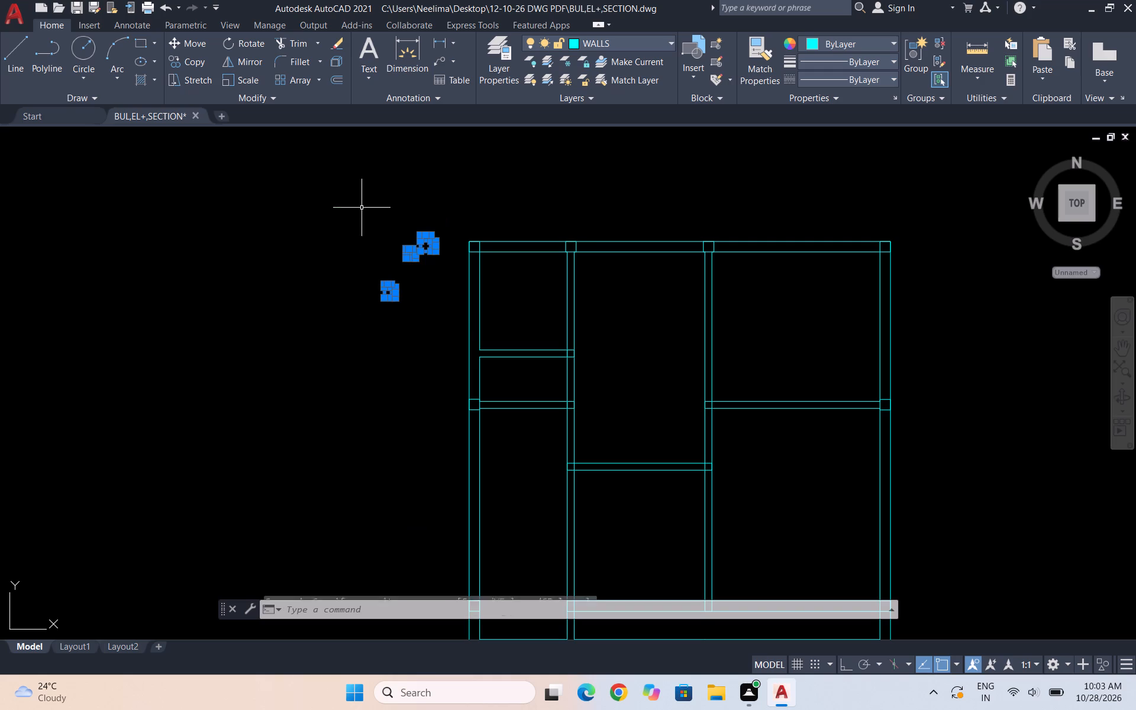
key(Delete)
key(Escape)
key(Escape)
key(Escape)
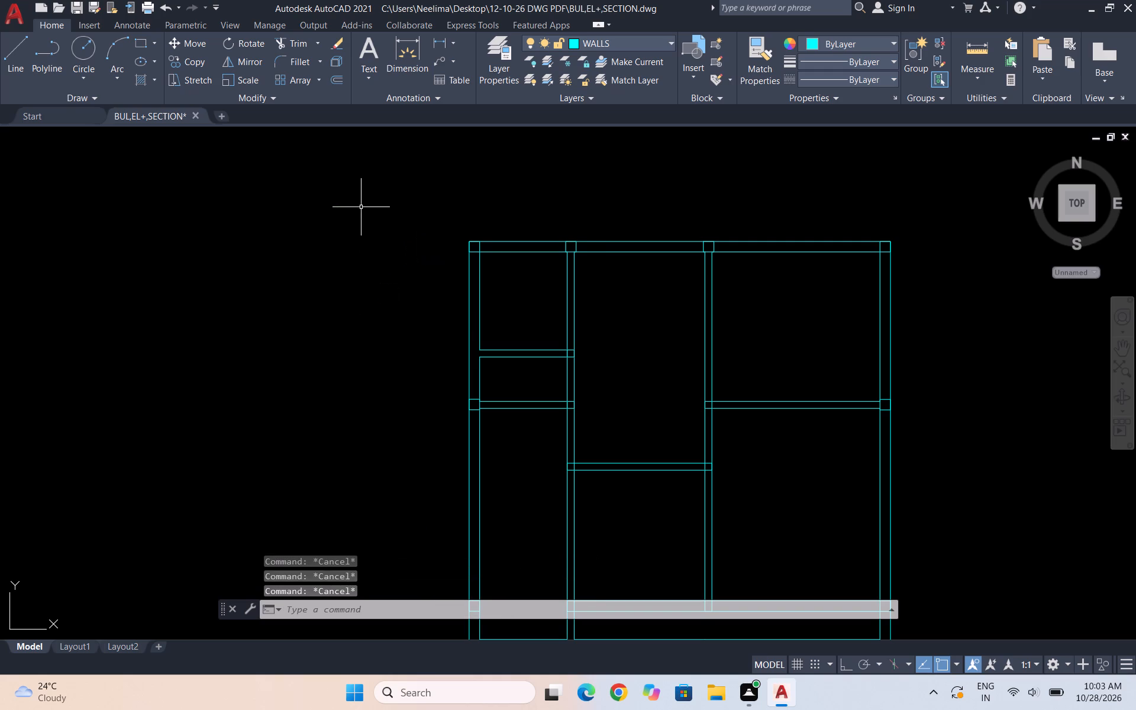
key(Escape)
key(Escape)
key(Escape)
Make WINDOWS the current layer.
click(604, 43)
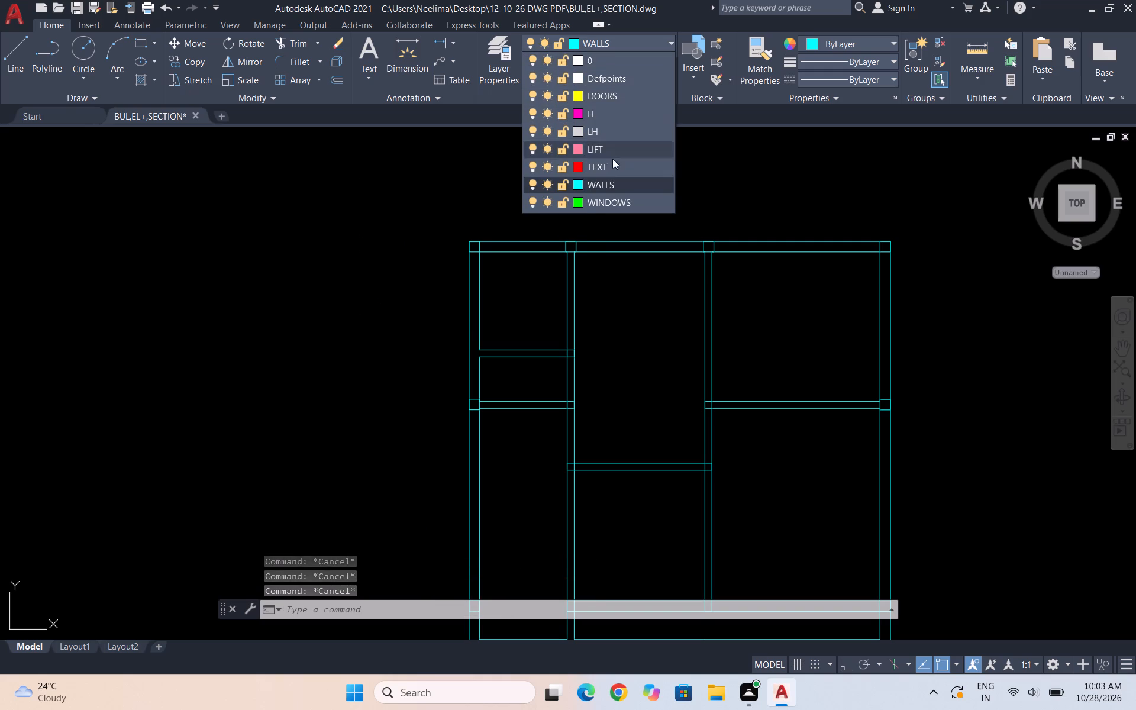
click(570, 201)
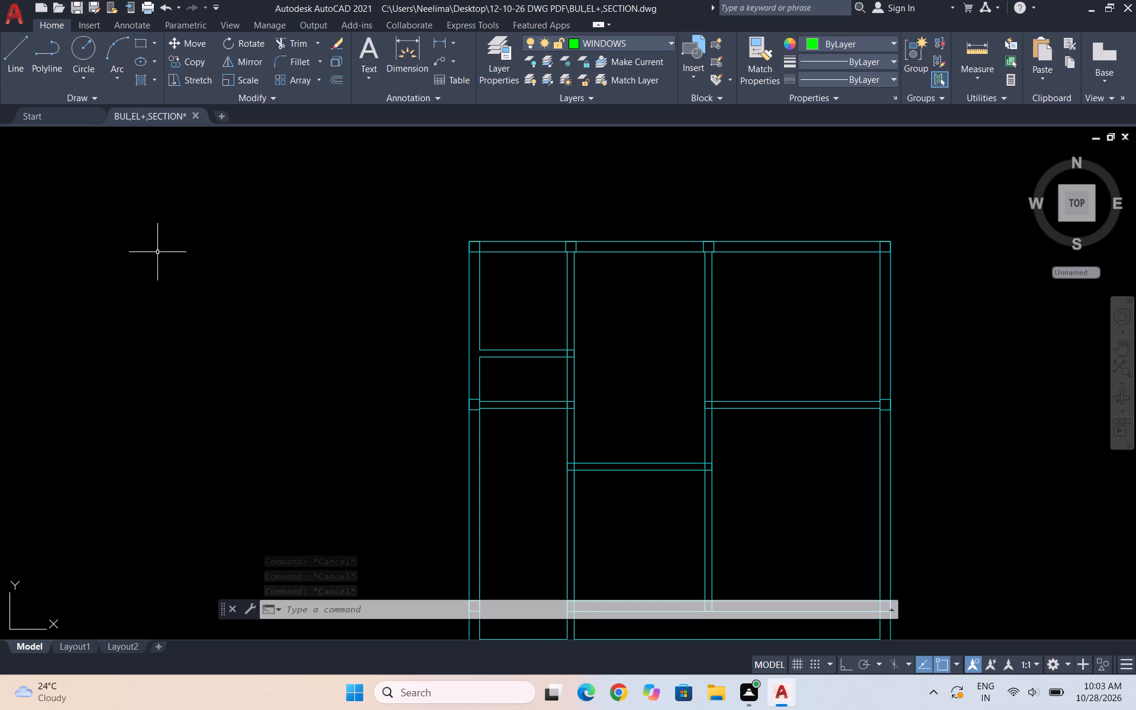
Draw a 3' horizontal line in the empty space left of the plan's upper-left corner, with Ortho on.
key(l)
key(Return)
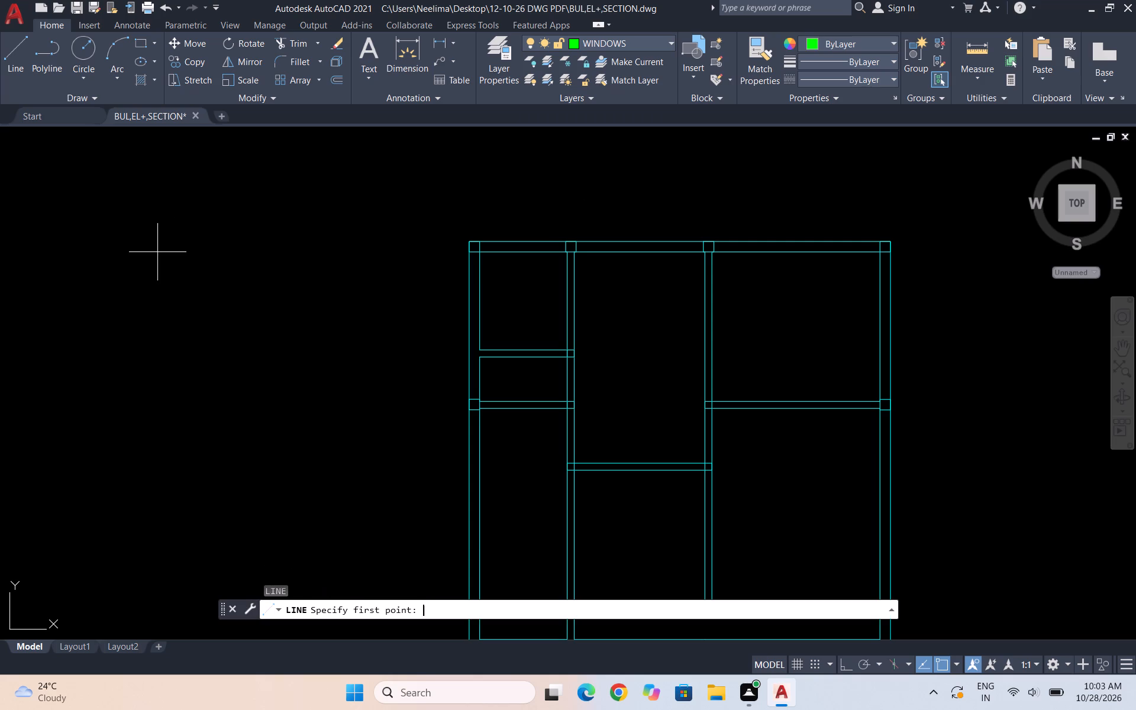
click(250, 262)
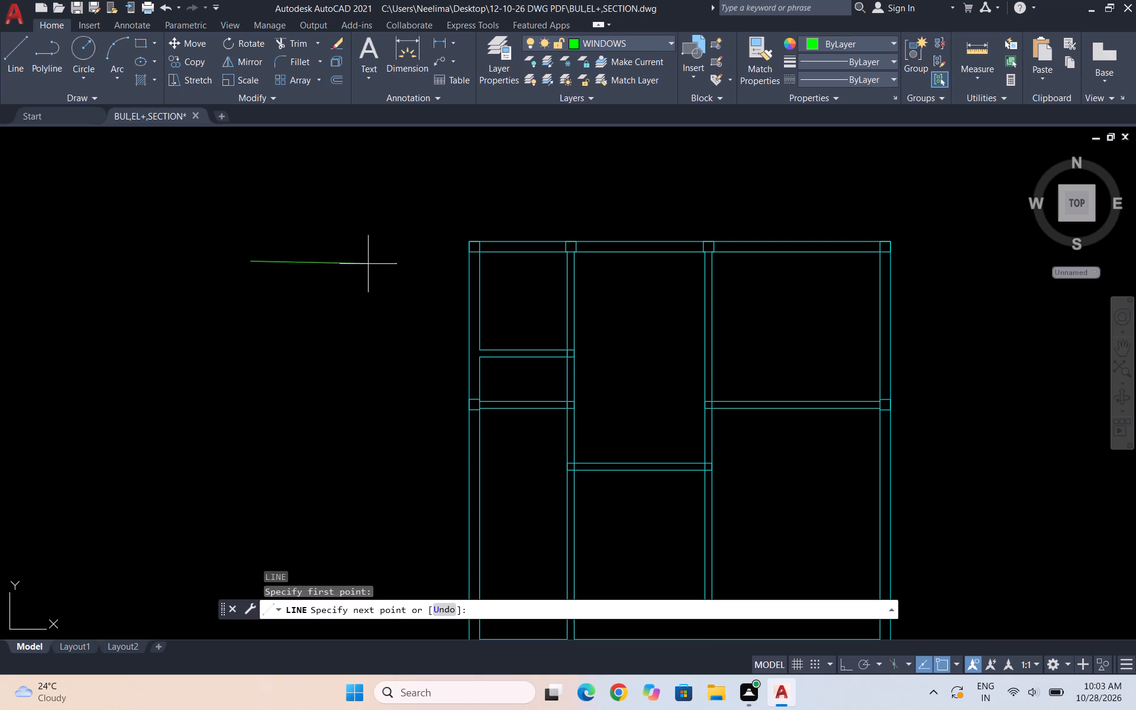
key(F8)
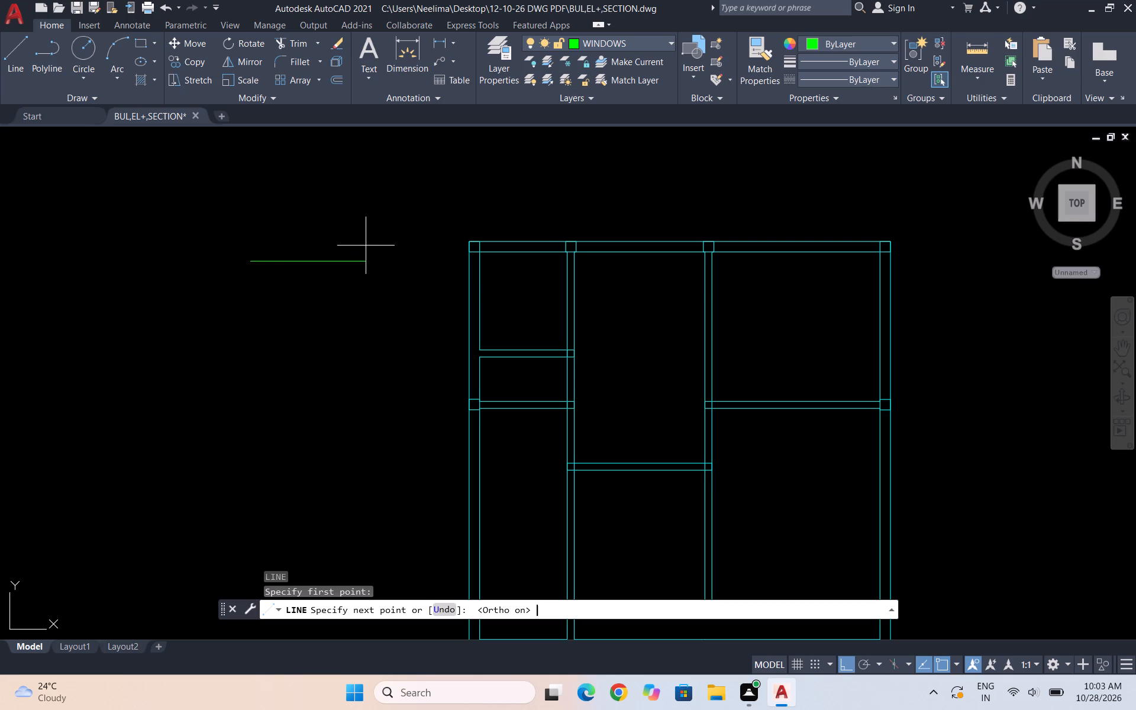
text(3')
key(Return)
key(Return)
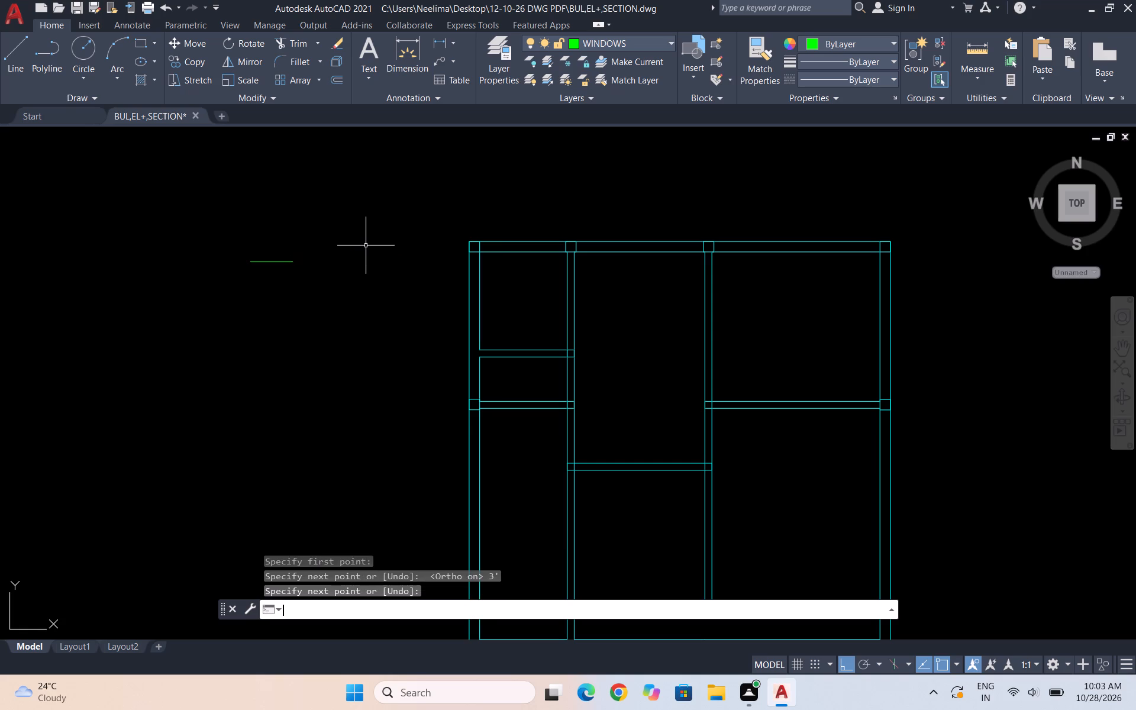
key(Escape)
key(Escape)
Draw a vertical end line at the 3' line's left end, running 4.5" up and then 9" down.
key(l)
key(Return)
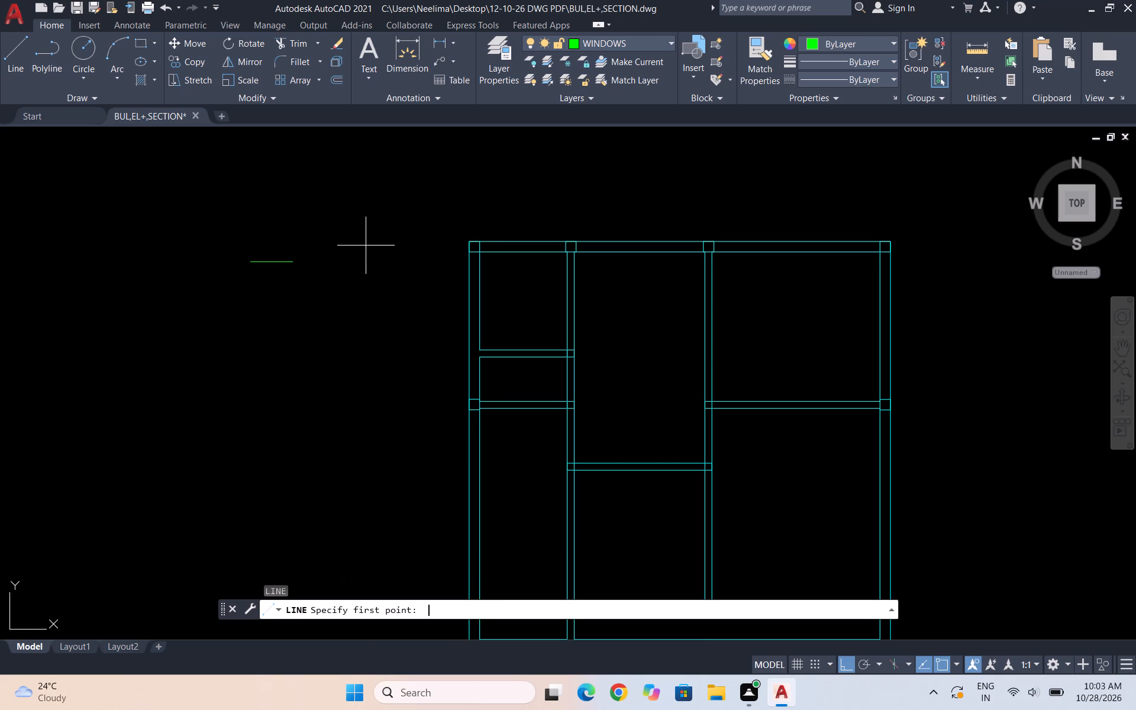
click(251, 263)
text(4.5)
key(Return)
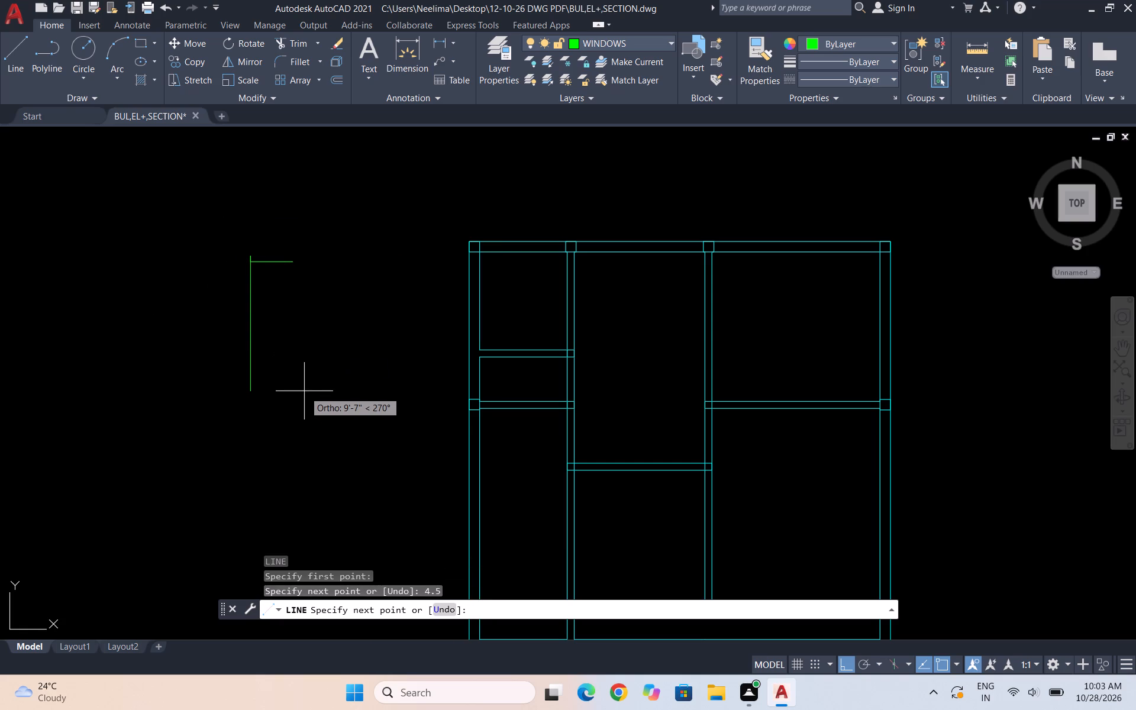
key(9)
key(Return)
key(Return)
key(Escape)
key(Escape)
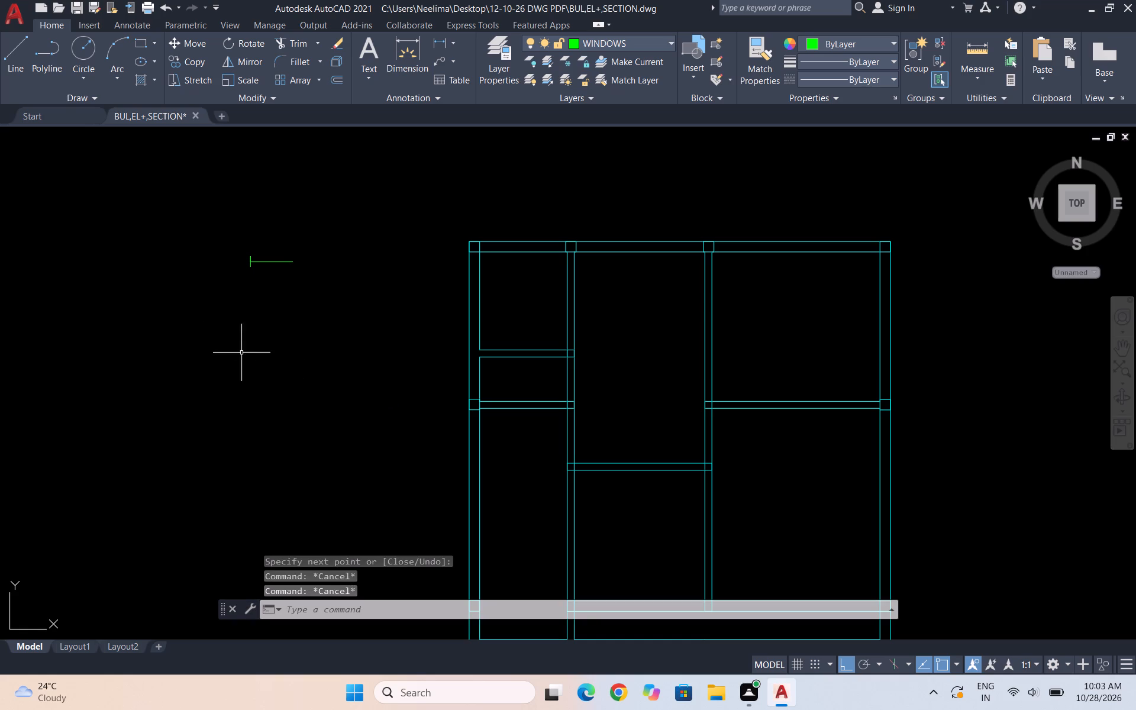
Copy the 9" vertical end line by its midpoint to the right end of the 3' line.
scroll(244, 248, up, 4)
click(280, 322)
click(195, 327)
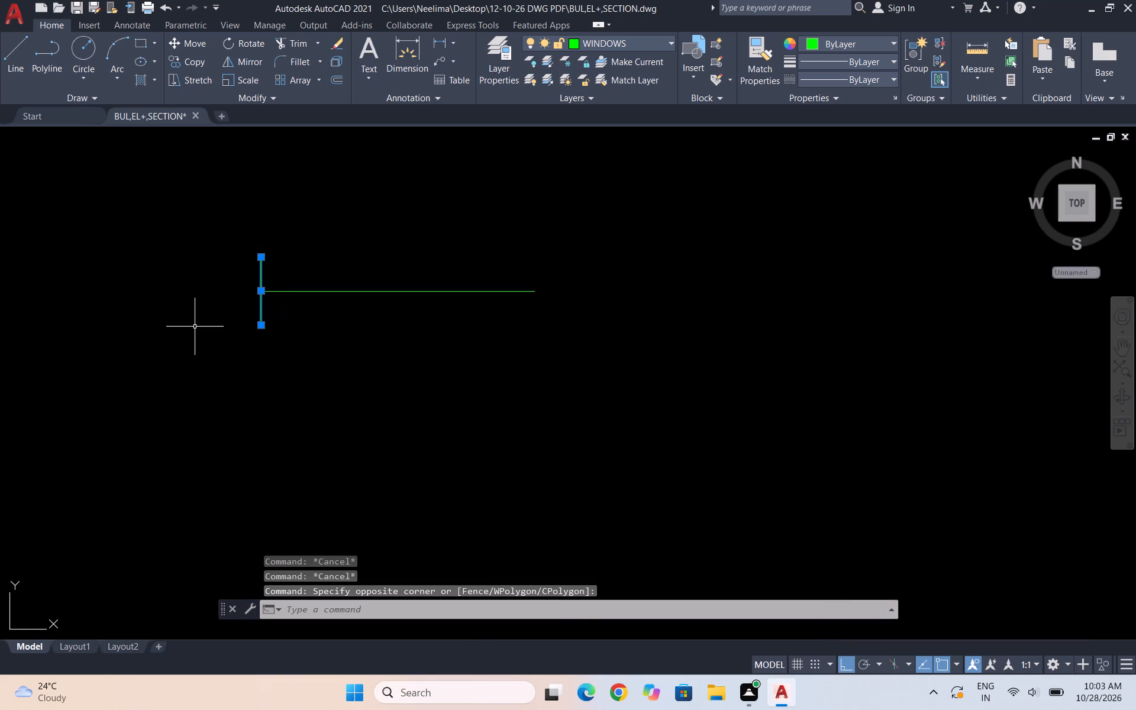
text(CO)
key(Return)
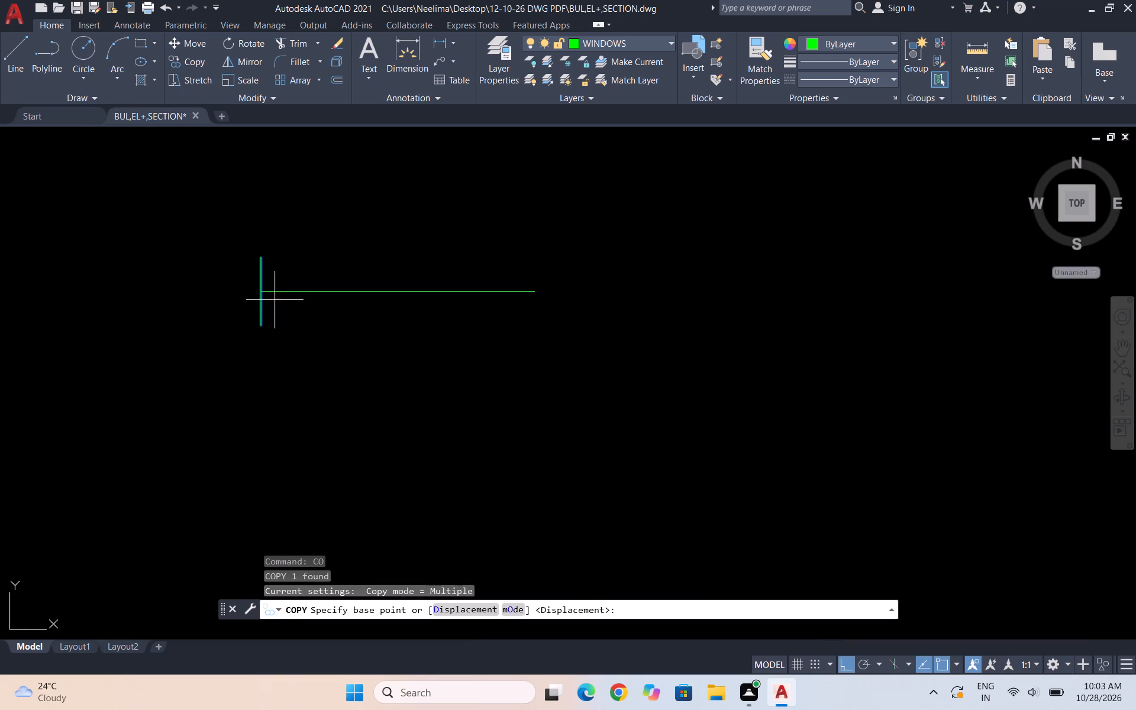
click(259, 292)
click(530, 289)
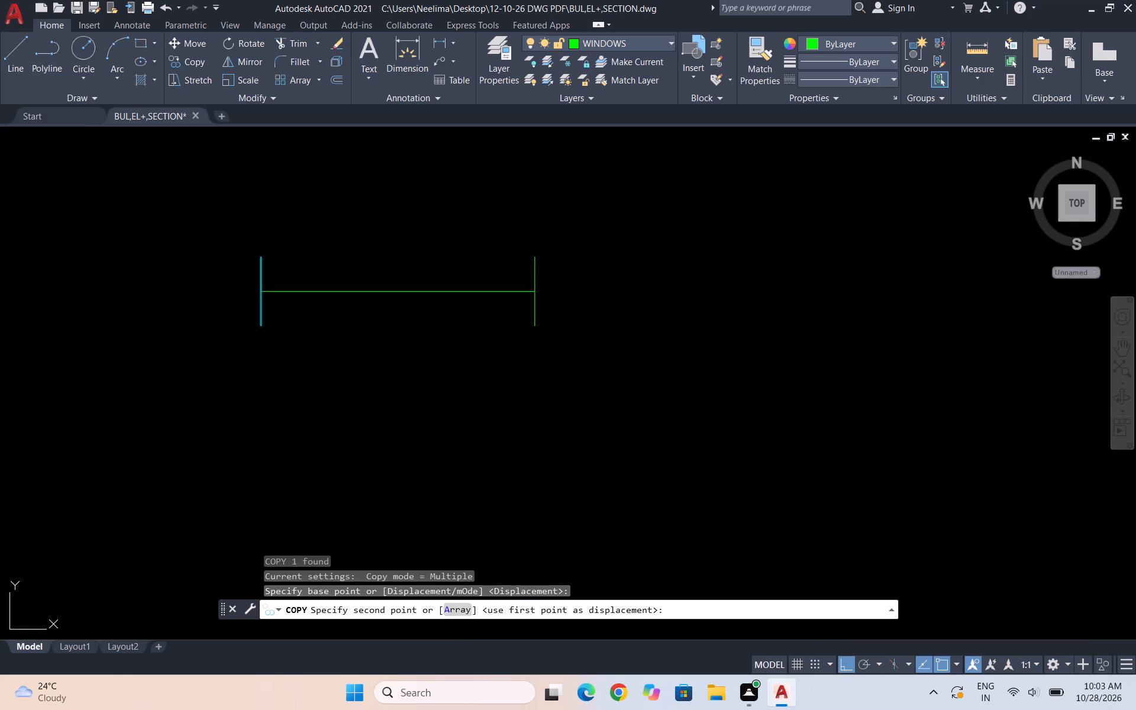
key(Escape)
Offset the 3' horizontal line 1" upward to form the window's double glass line.
scroll(557, 250, down, 3)
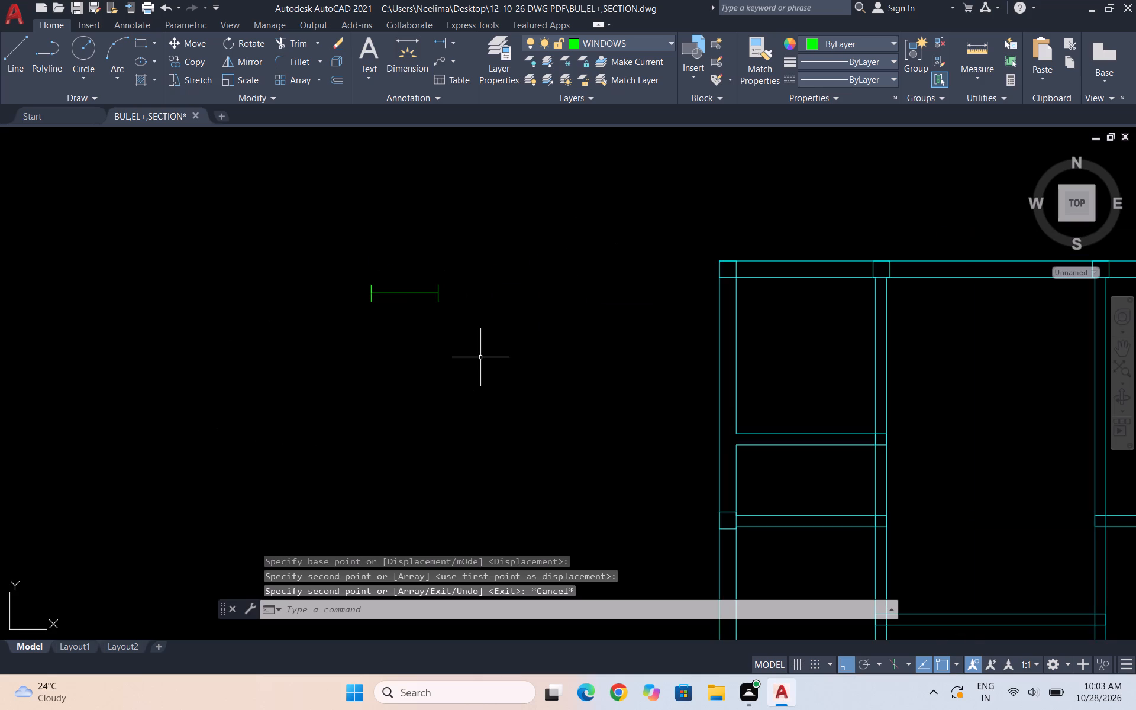
scroll(399, 286, up, 3)
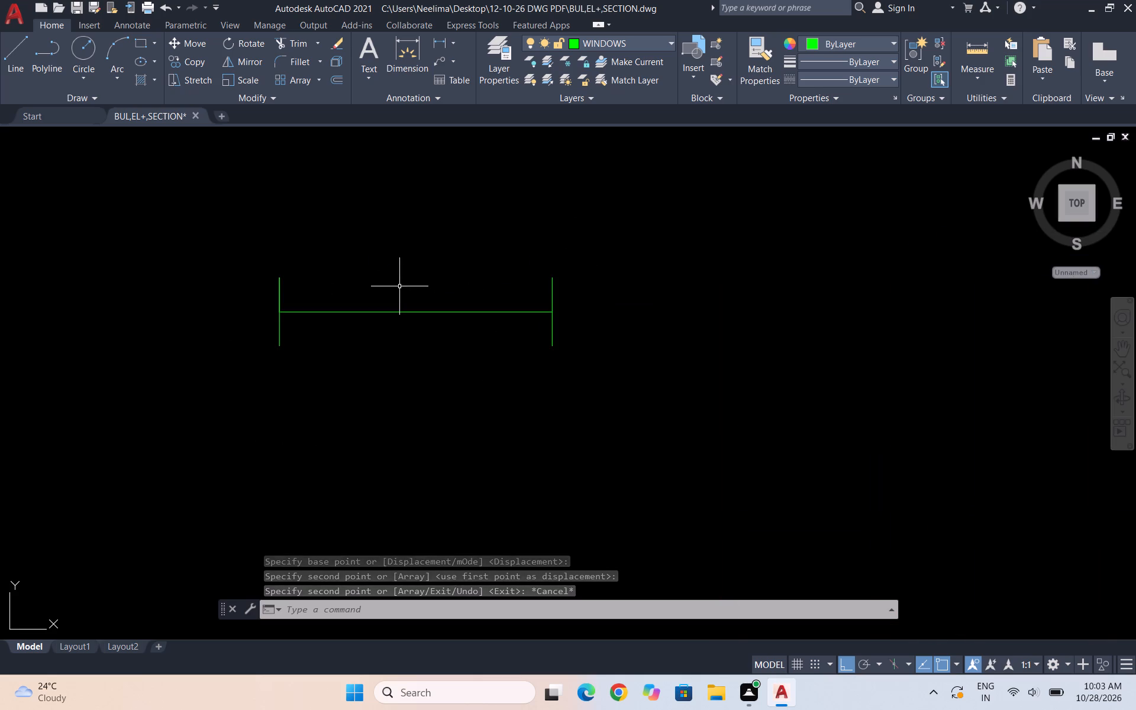
key(o)
key(Return)
text(1")
key(Return)
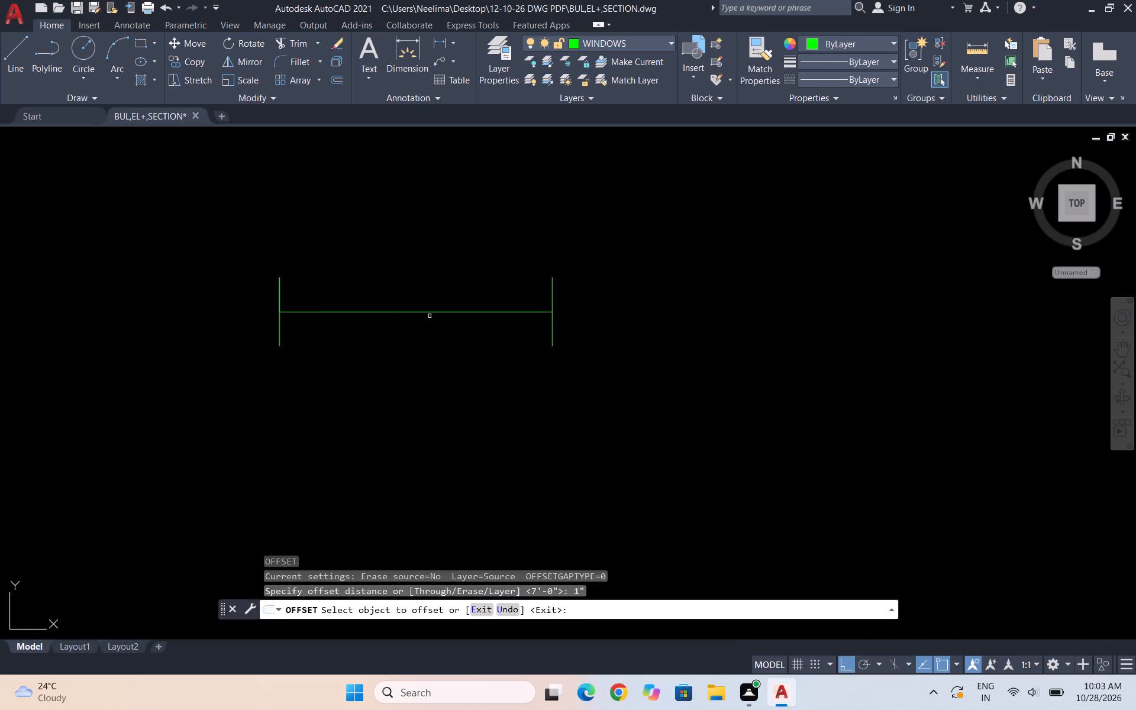
click(431, 312)
click(431, 302)
key(Escape)
key(Escape)
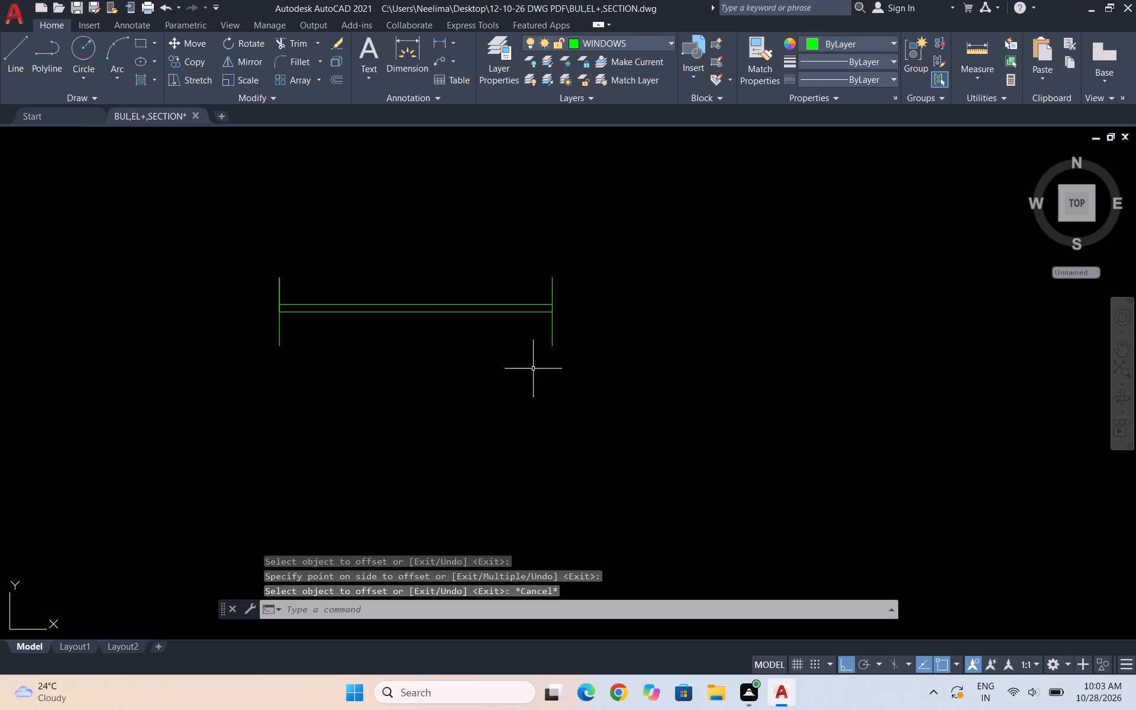
Draw a 2' horizontal line below the 3' window, starting roughly under its left end.
key(l)
key(Return)
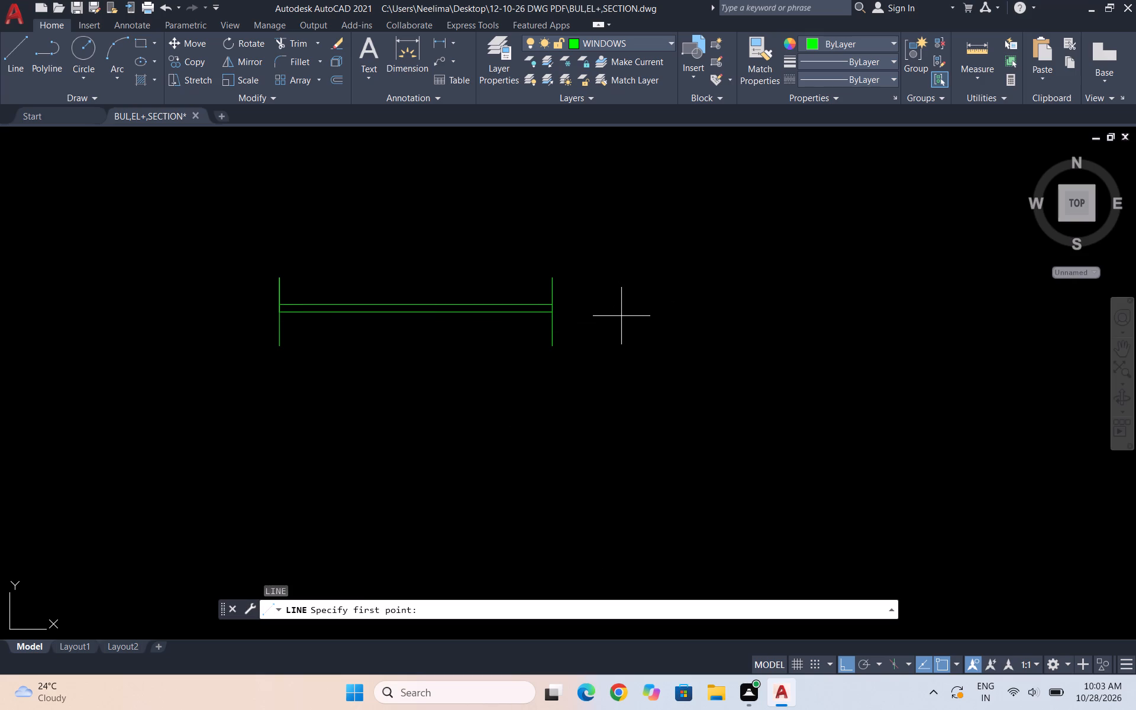
scroll(502, 345, down, 1)
scroll(360, 344, down, 2)
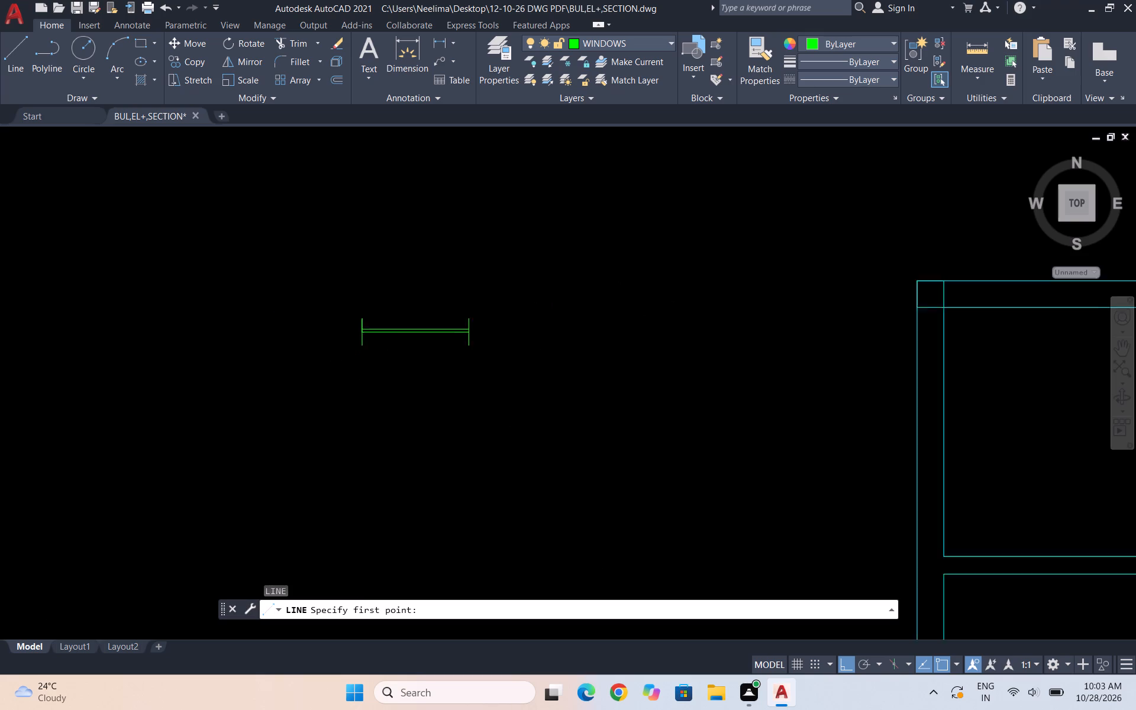
click(361, 383)
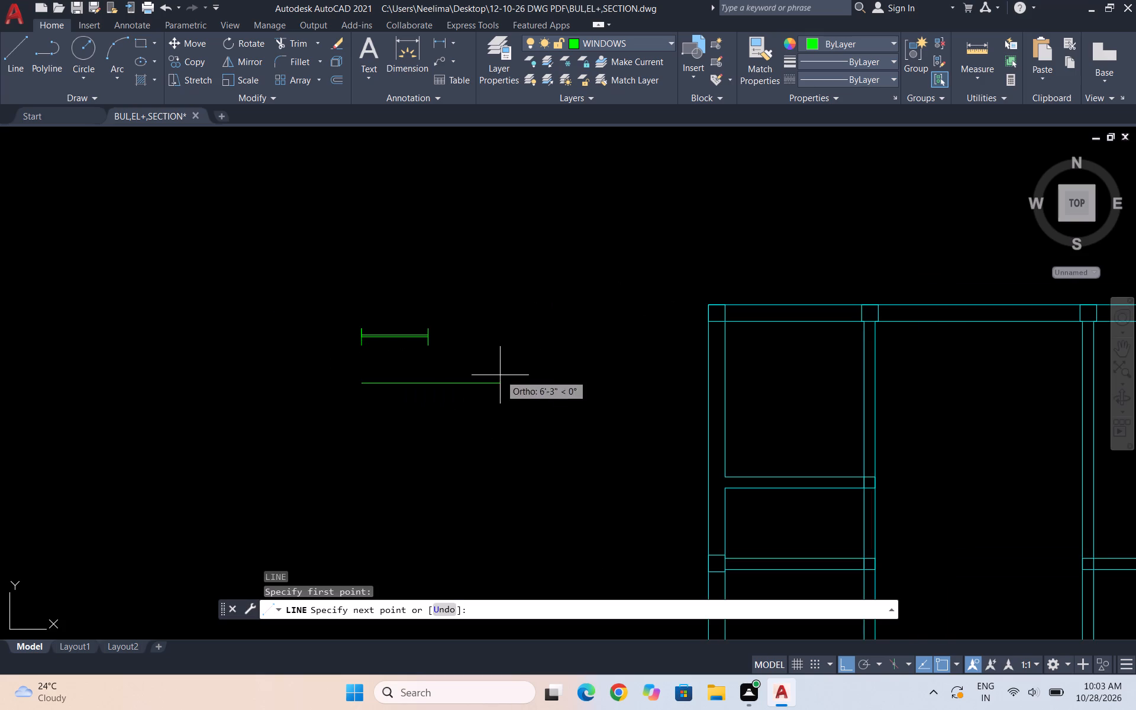
scroll(431, 388, up, 3)
text(2')
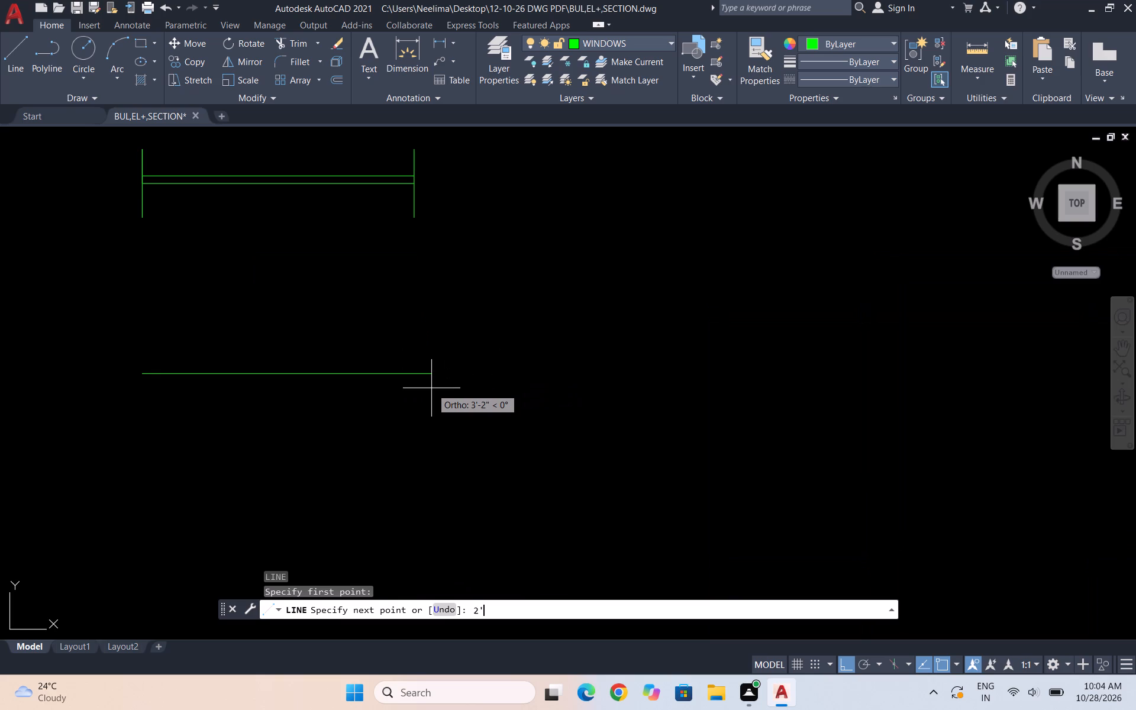
key(Return)
key(Return)
Draw a vertical end line at the 2' line's left end, running 4.5" up and then 9" down.
key(l)
key(Return)
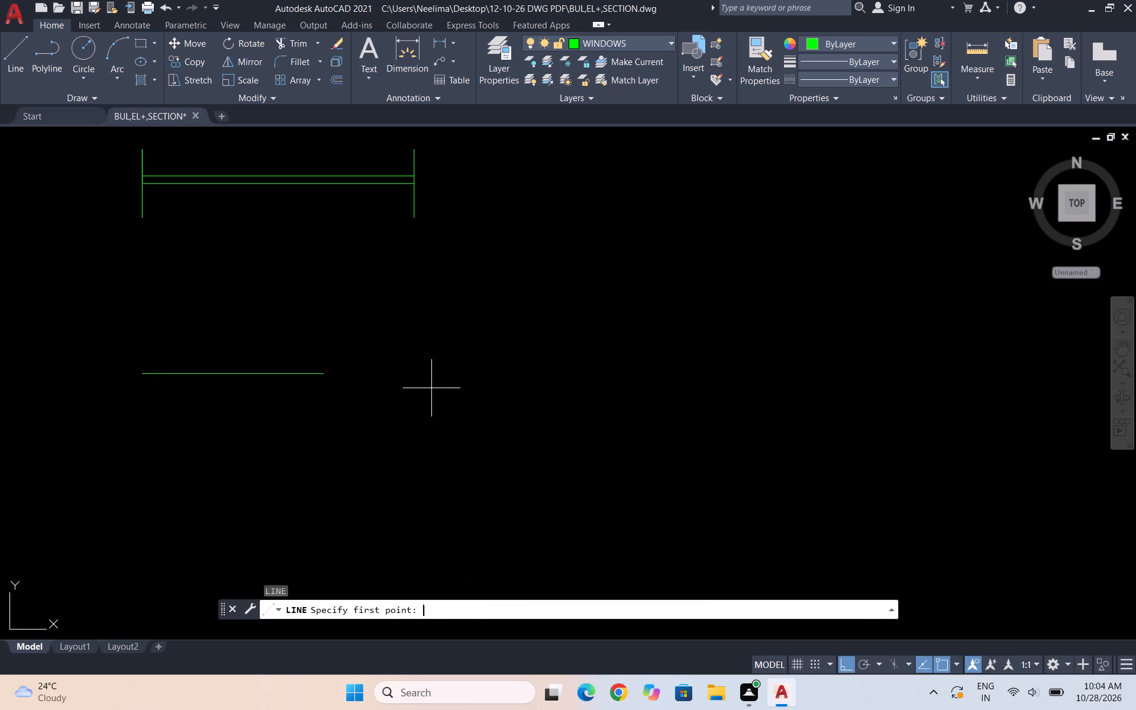
click(139, 376)
text(4.5)
key(Return)
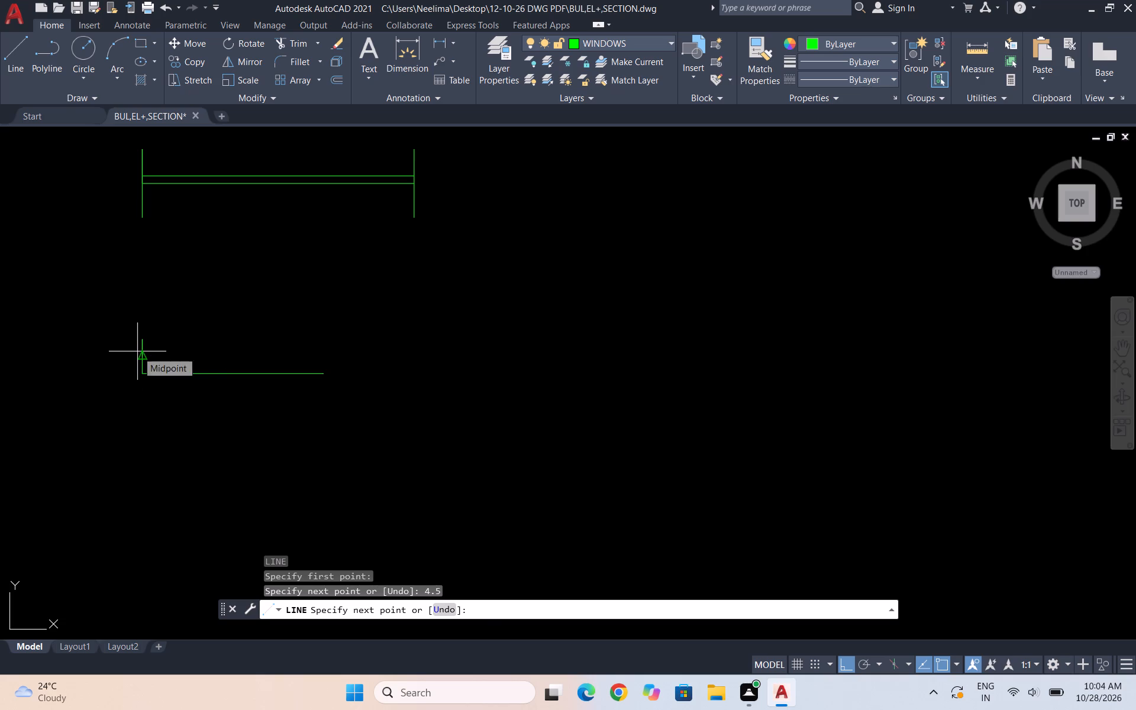
key(9)
key(Return)
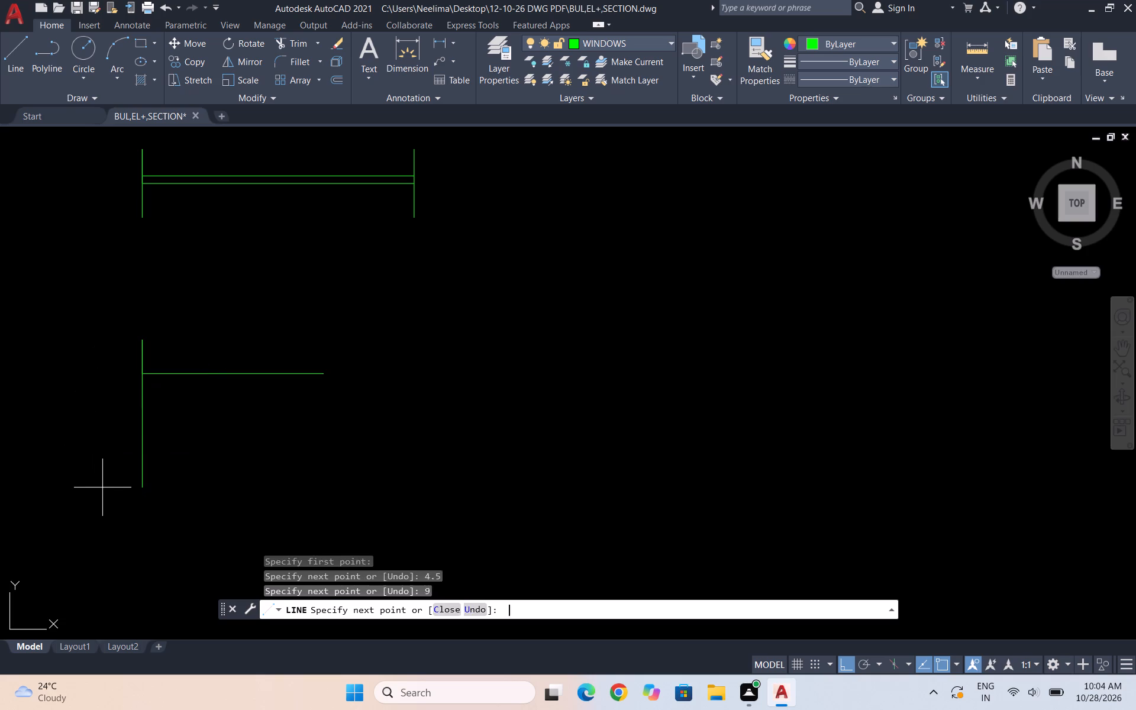
key(Return)
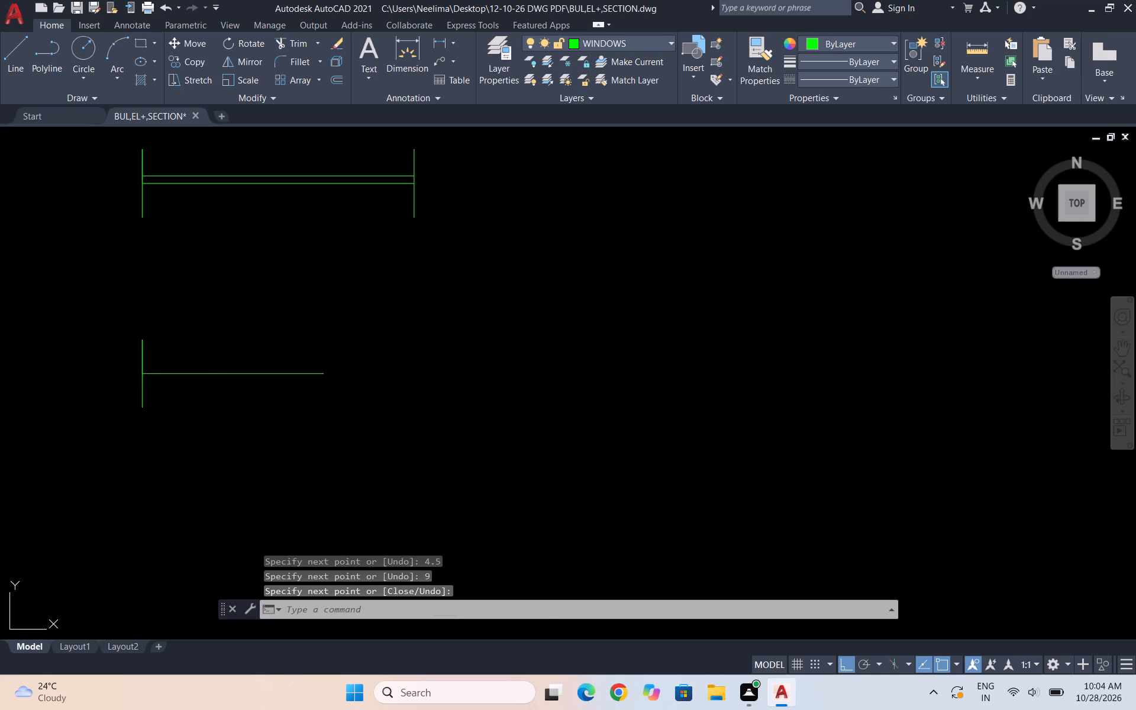
Copy the 9" vertical end line by its midpoint to the right end of the 2' line.
click(150, 404)
click(24, 413)
text(CO)
key(Return)
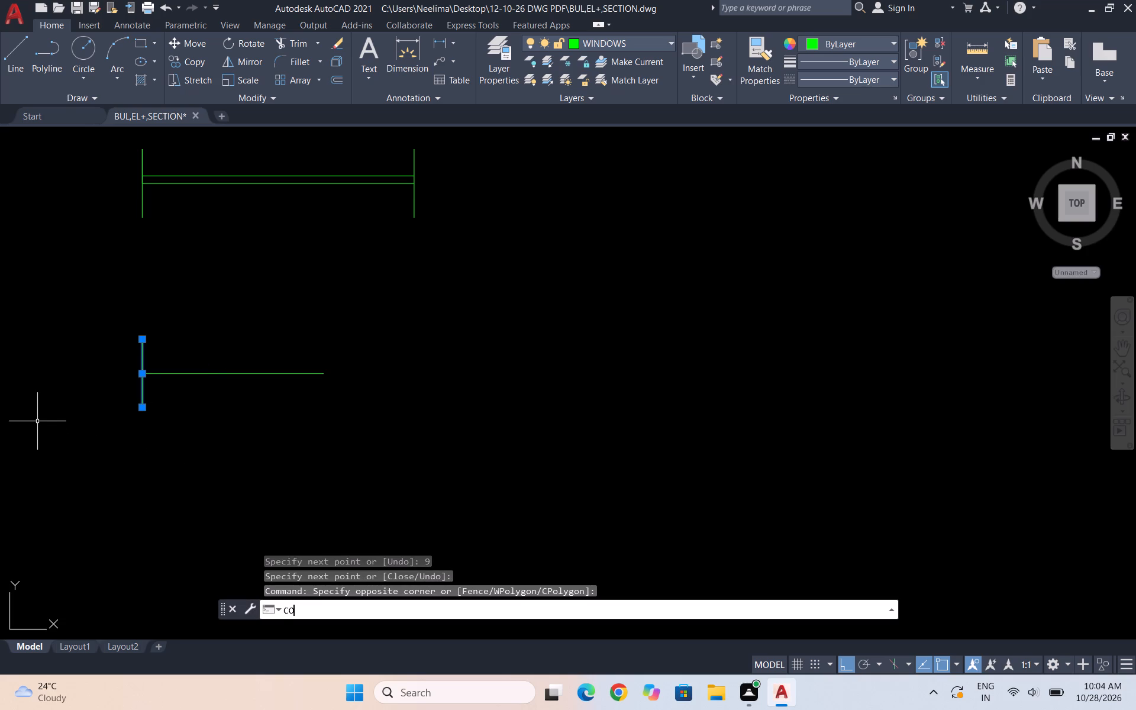
click(140, 373)
click(325, 372)
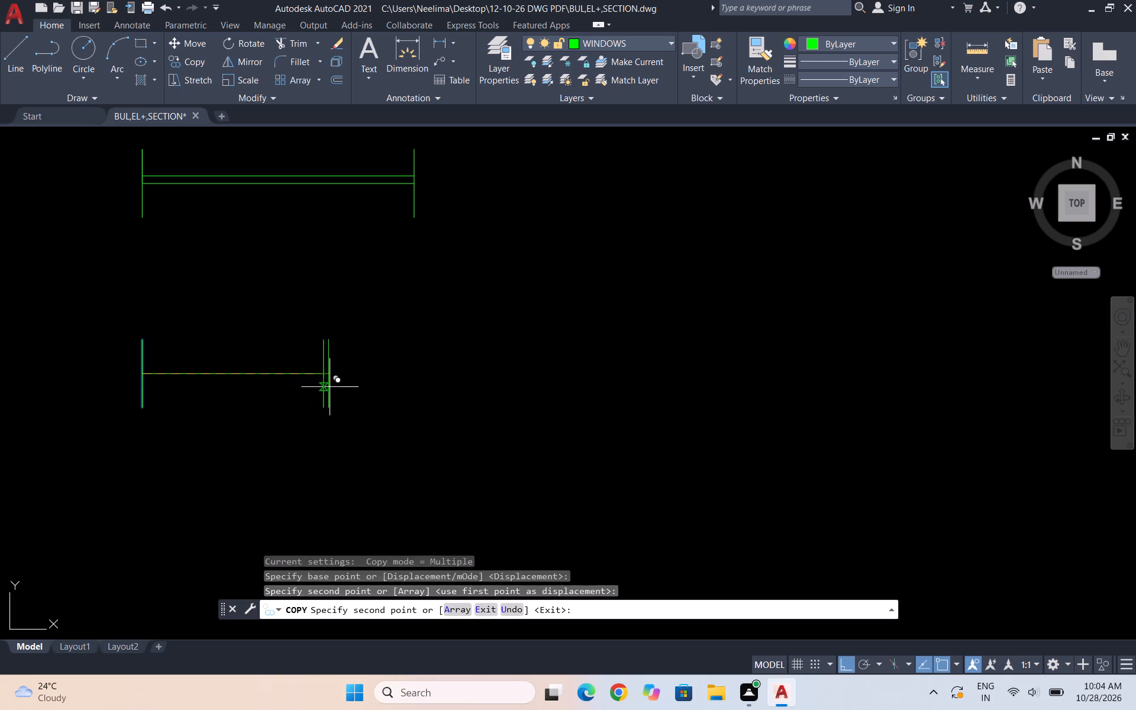
key(Escape)
key(Escape)
key(Escape)
Offset the 2' horizontal line 1" upward to form the smaller window's double glass line.
key(o)
key(Return)
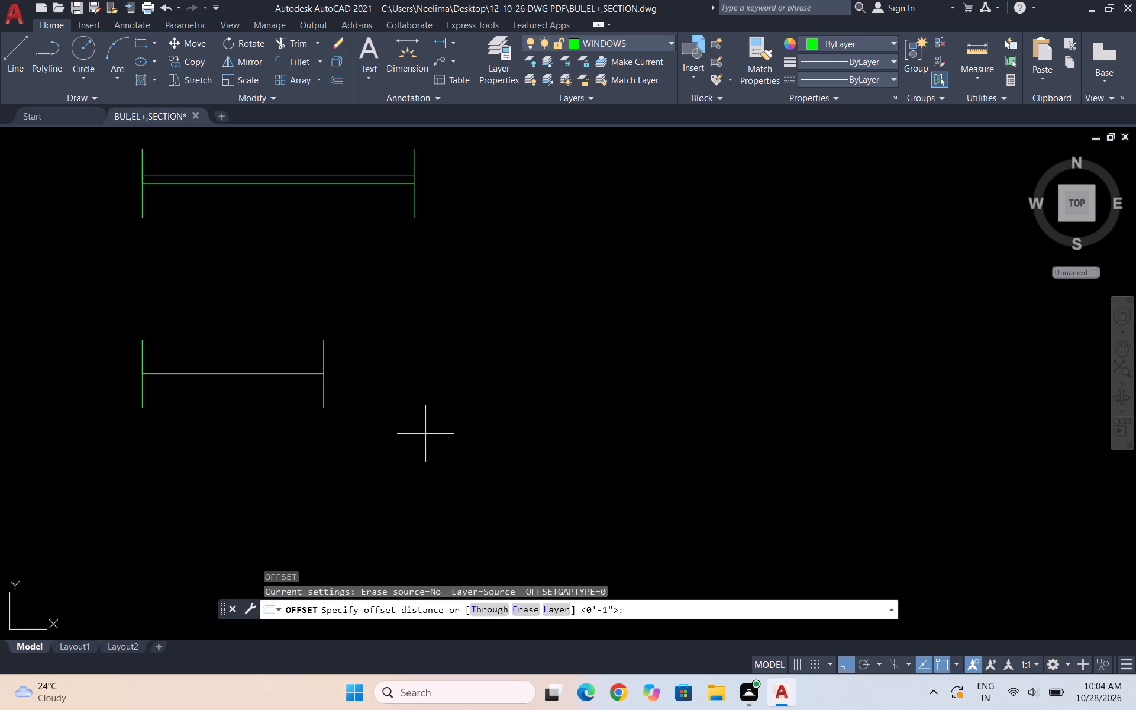
key(1)
key(shift+quotedbl)
key(Return)
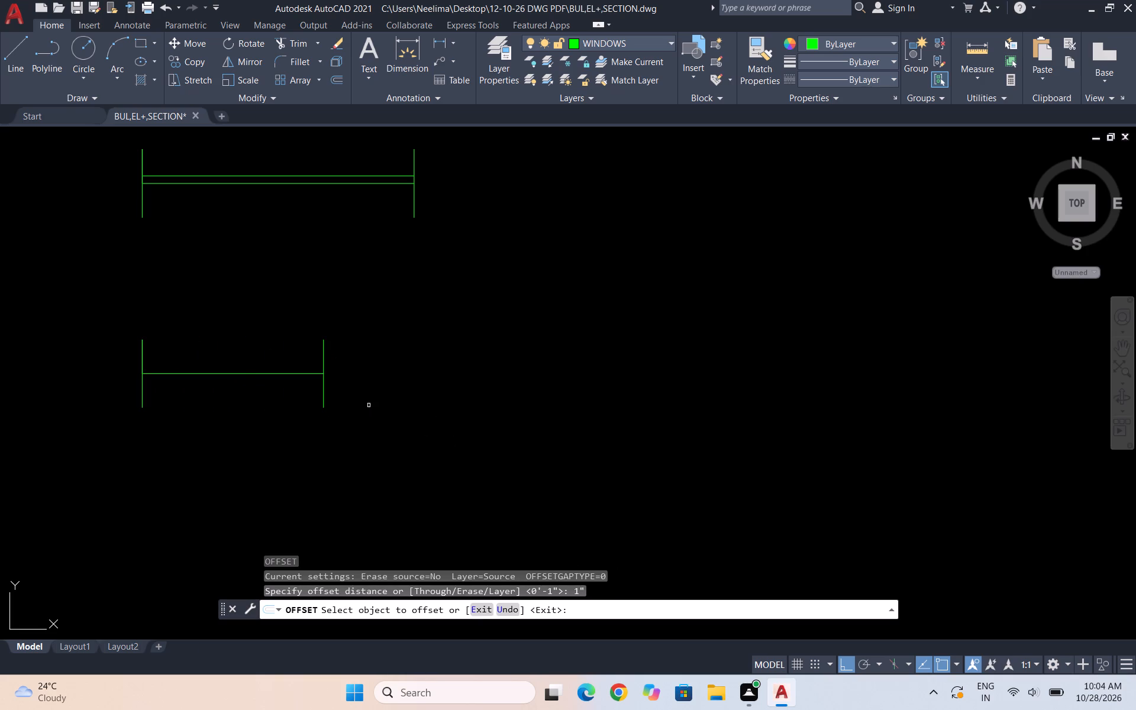
click(257, 372)
click(256, 356)
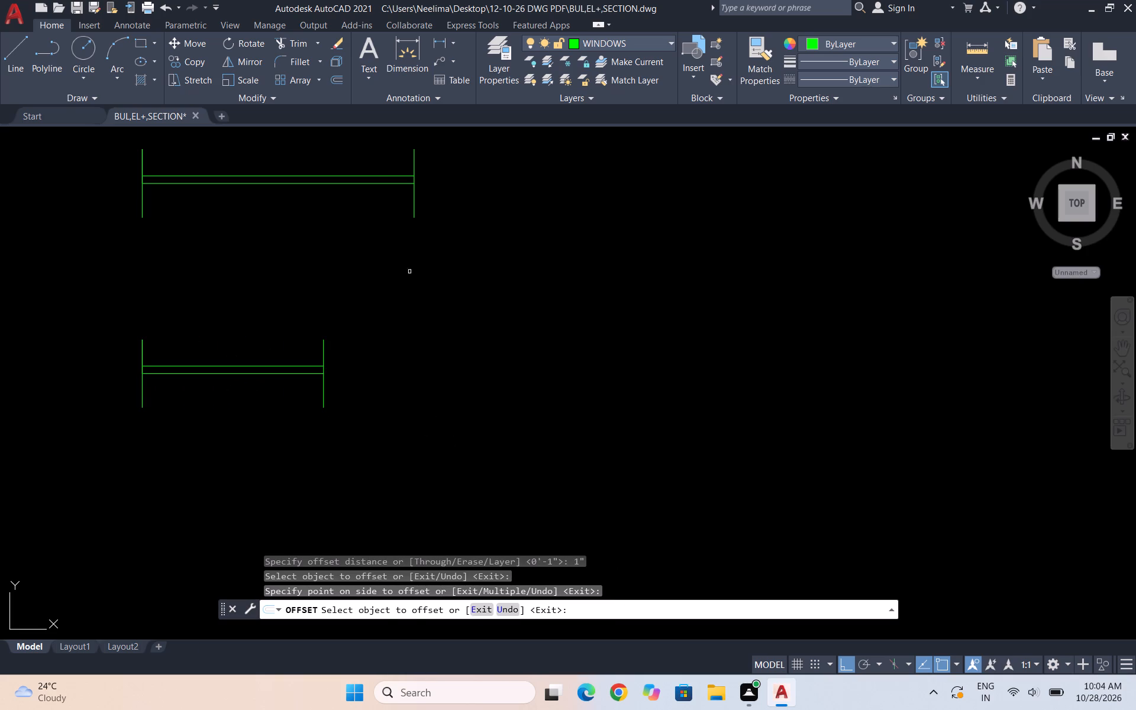
Offset the 3' window's lower horizontal line 1" upward once more.
click(377, 181)
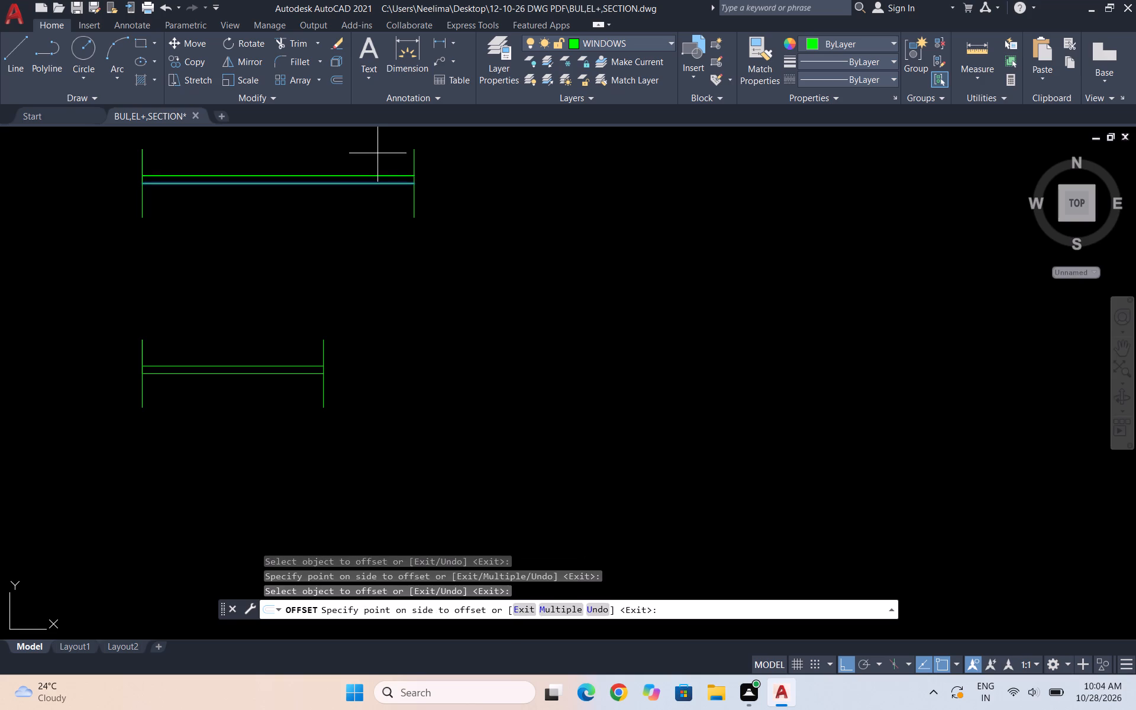
click(377, 153)
key(Escape)
key(Escape)
scroll(369, 301, down, 2)
key(Escape)
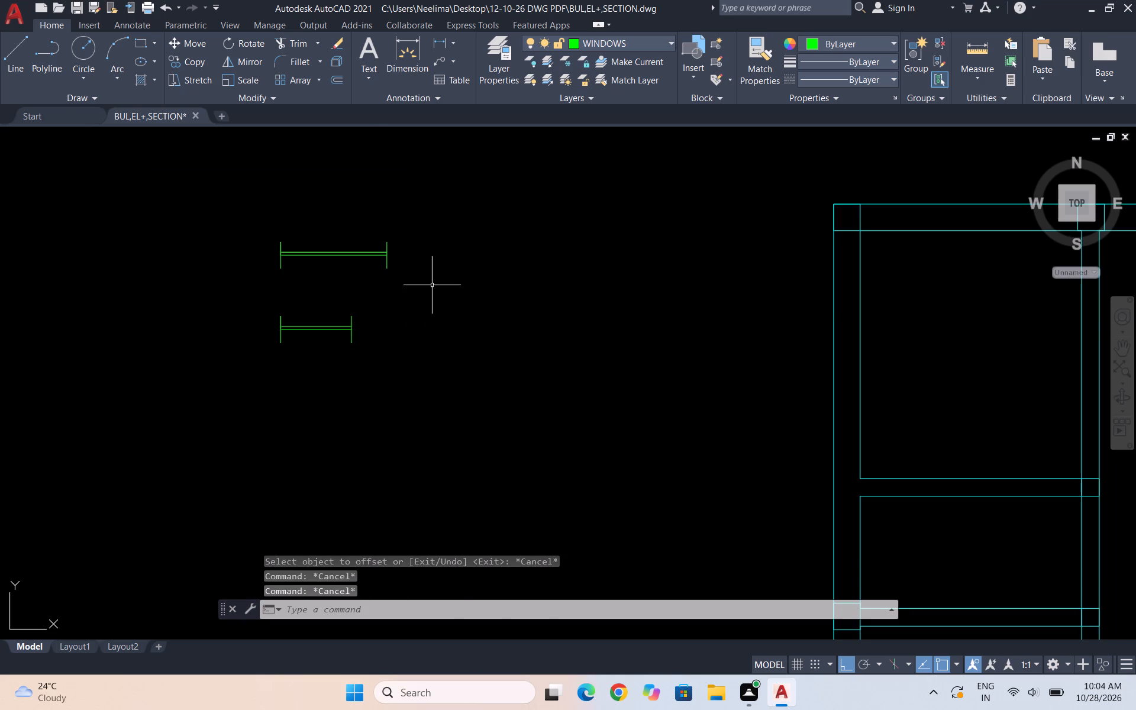
Copy both the 3' and 2' window symbols horizontally to the empty space left of the originals.
drag(441, 292, 428, 282)
click(223, 224)
drag(428, 402, 375, 373)
click(162, 304)
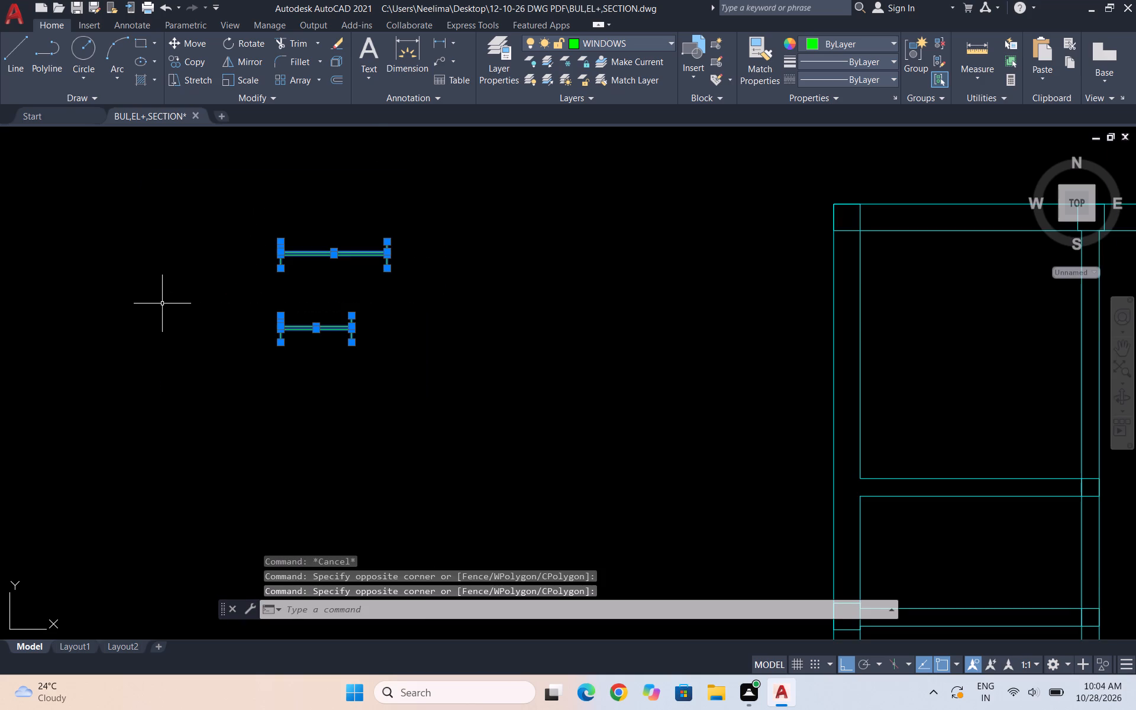
text(CO)
key(Return)
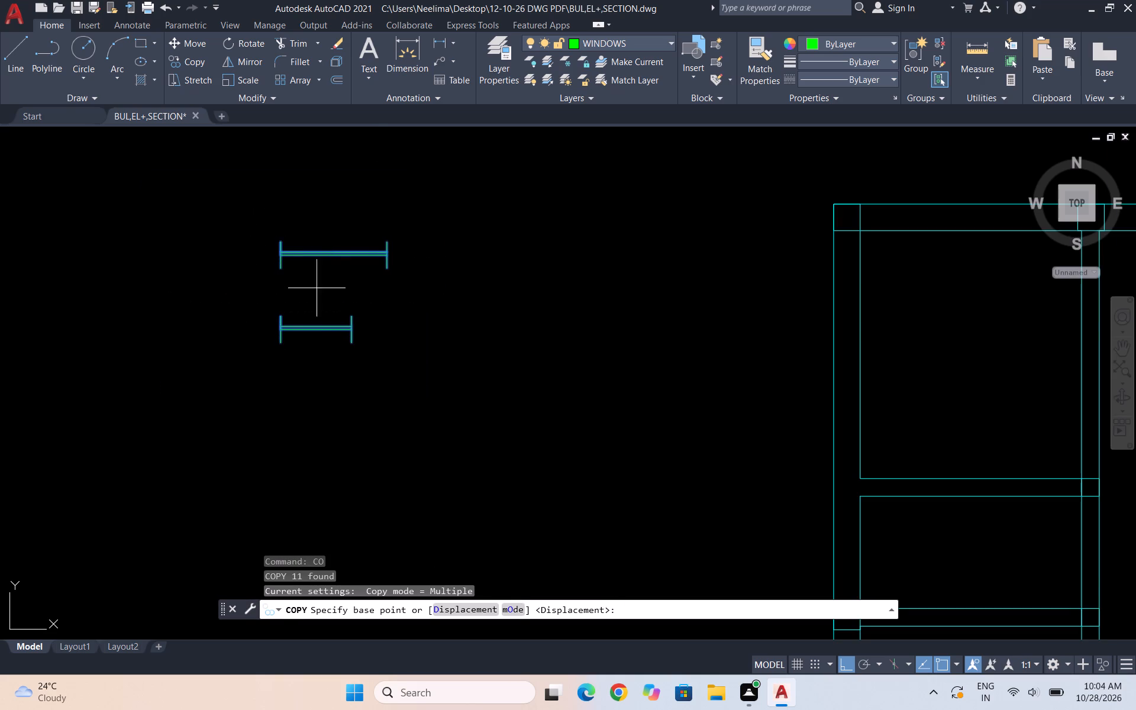
click(333, 291)
scroll(461, 277, down, 2)
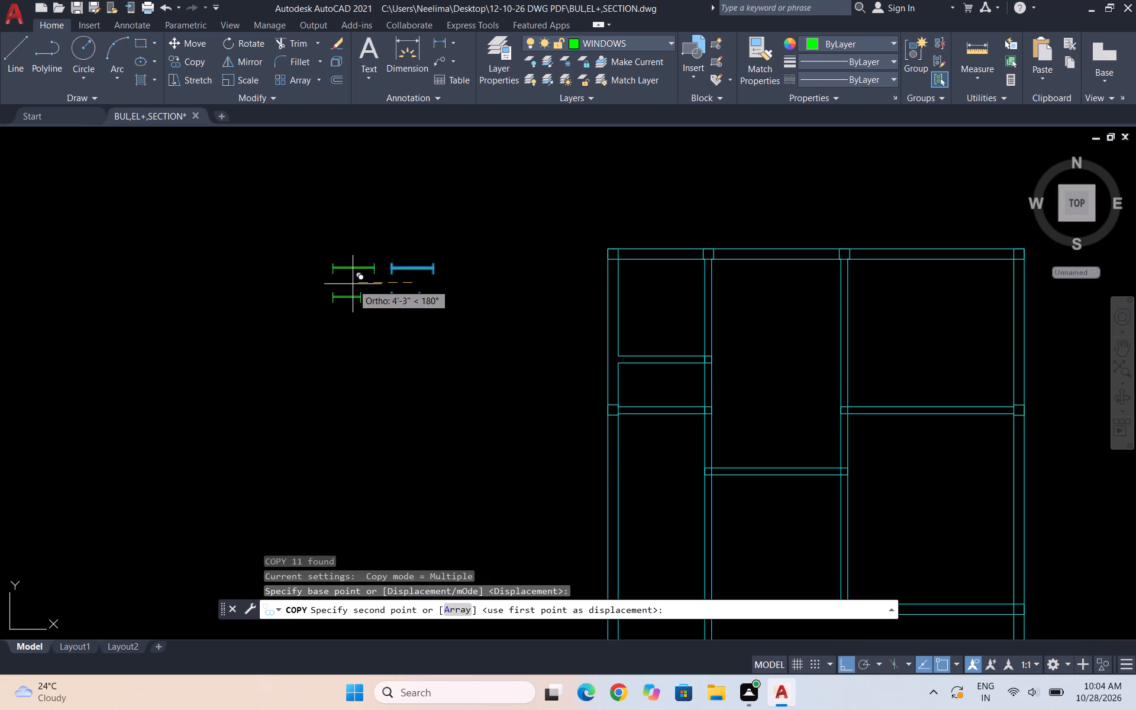
click(324, 288)
key(Escape)
Rotate the copied 2' window symbol 90° about a point near its centre so it stands vertical.
drag(362, 315, 353, 314)
click(256, 293)
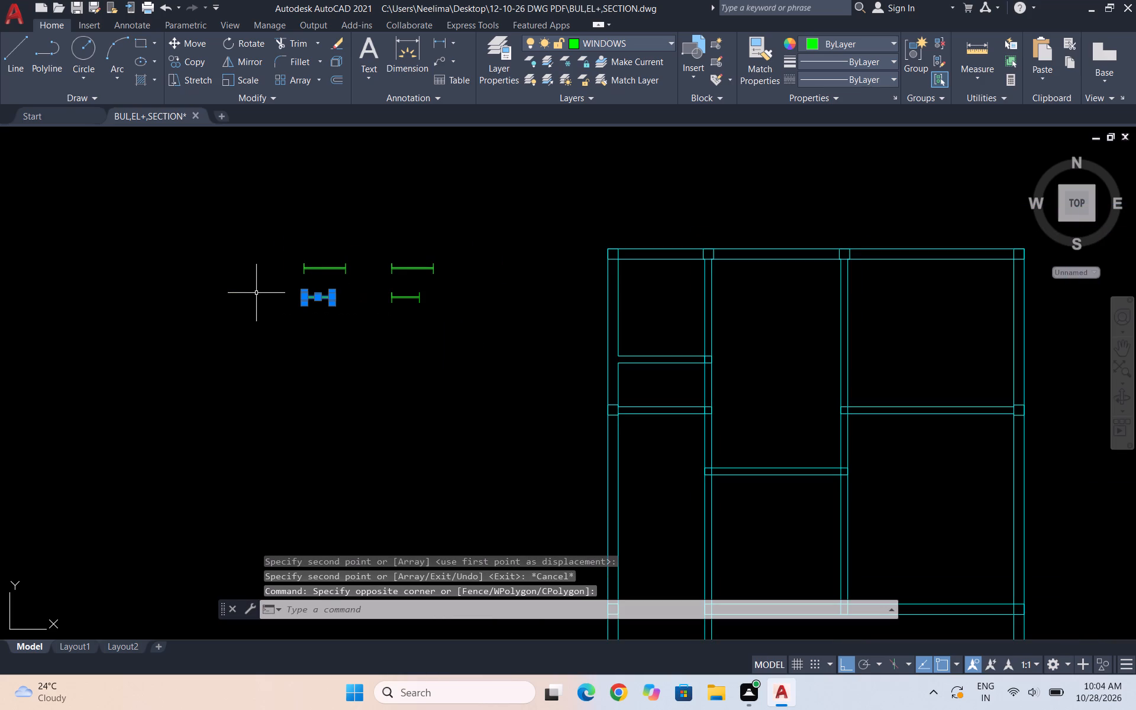
text(RO)
key(Return)
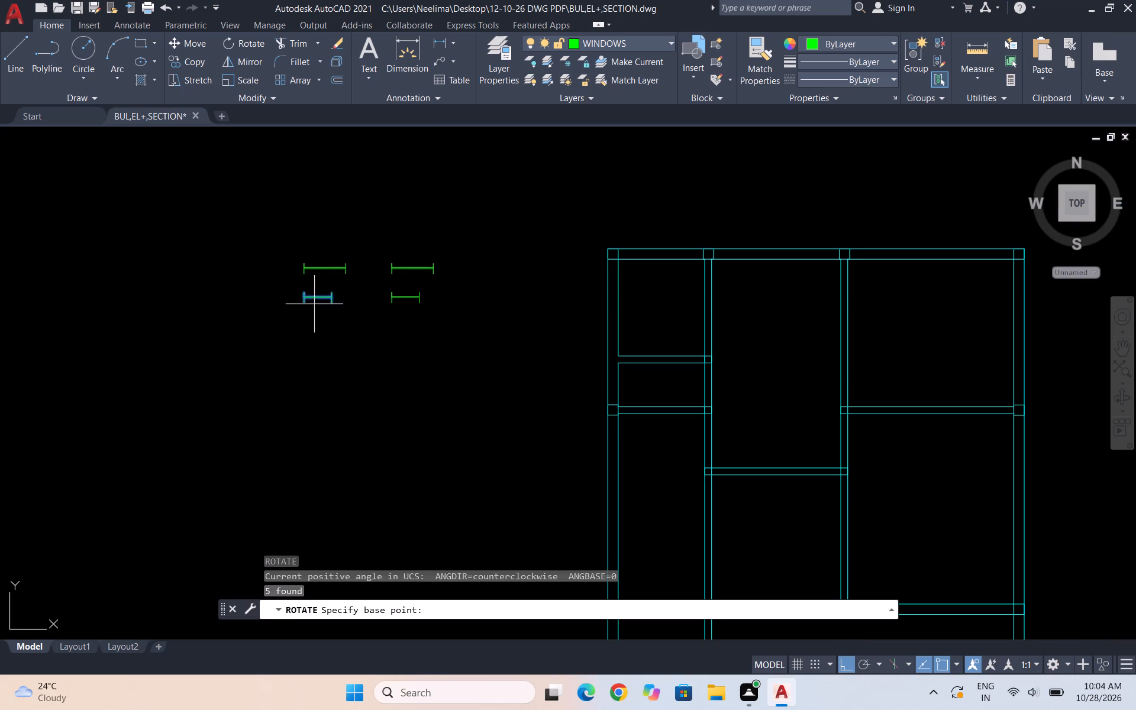
click(324, 293)
click(302, 256)
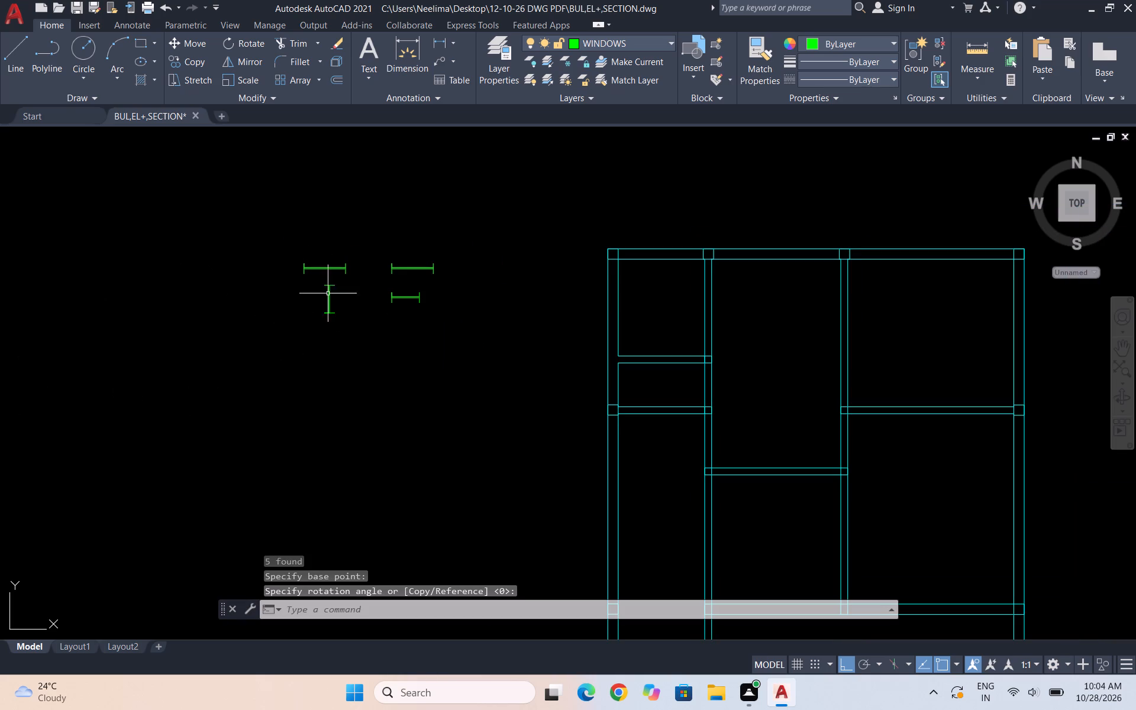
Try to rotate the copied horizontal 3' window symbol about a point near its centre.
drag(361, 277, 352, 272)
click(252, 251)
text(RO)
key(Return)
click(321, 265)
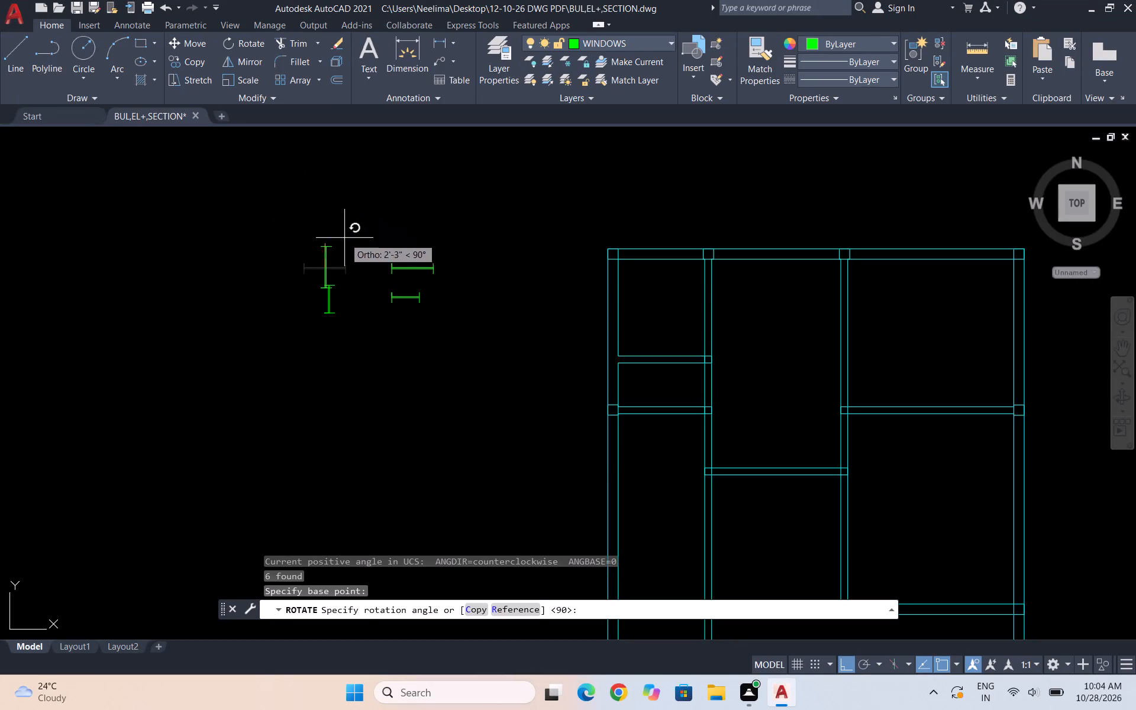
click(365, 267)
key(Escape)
Move the copied 3' window symbol horizontally to the left, clear of the vertical 2' window symbol.
scroll(242, 286, up, 2)
drag(535, 264, 509, 241)
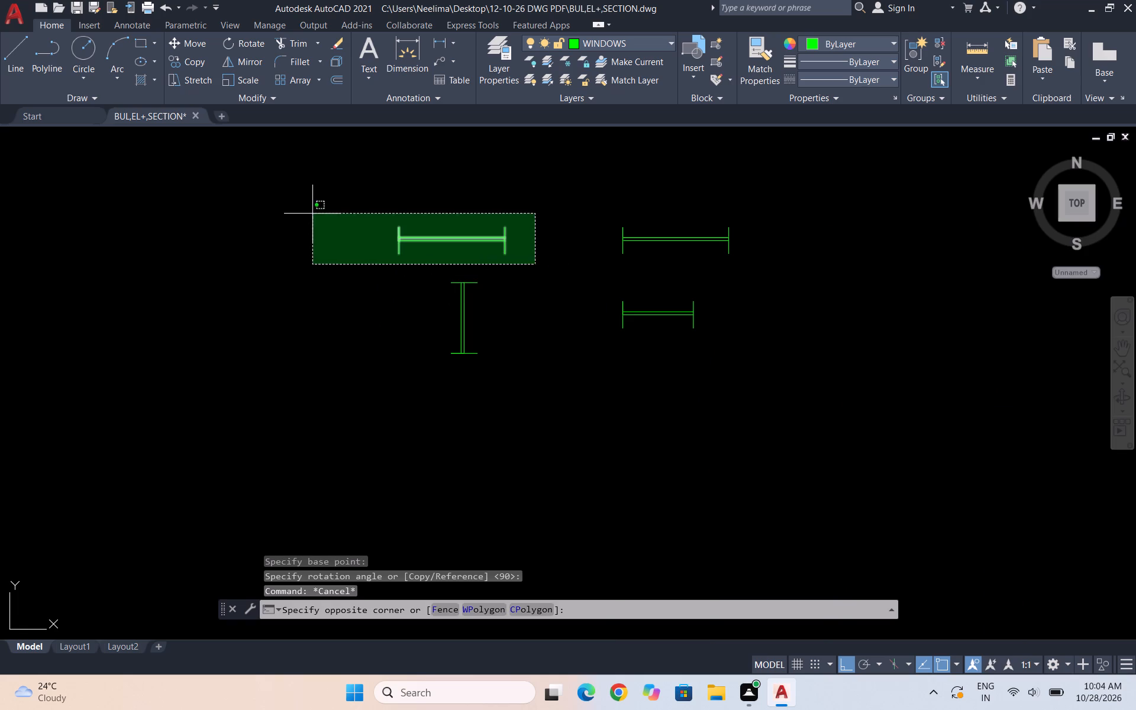
click(312, 214)
key(m)
key(Return)
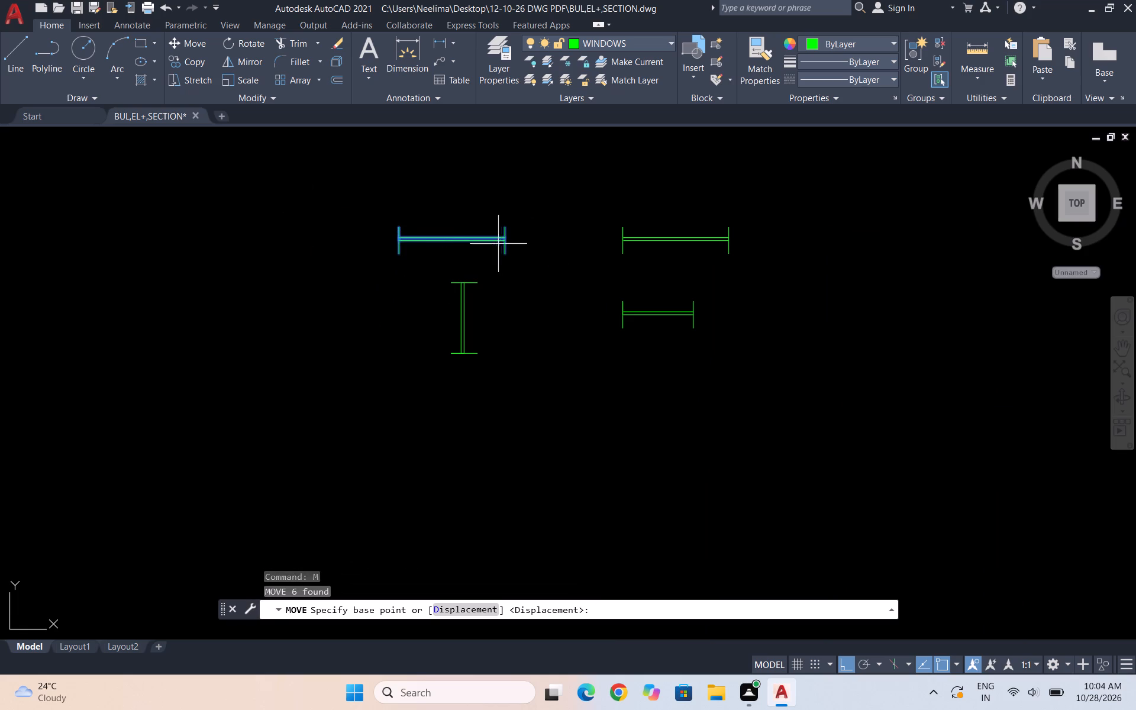
click(457, 238)
click(289, 262)
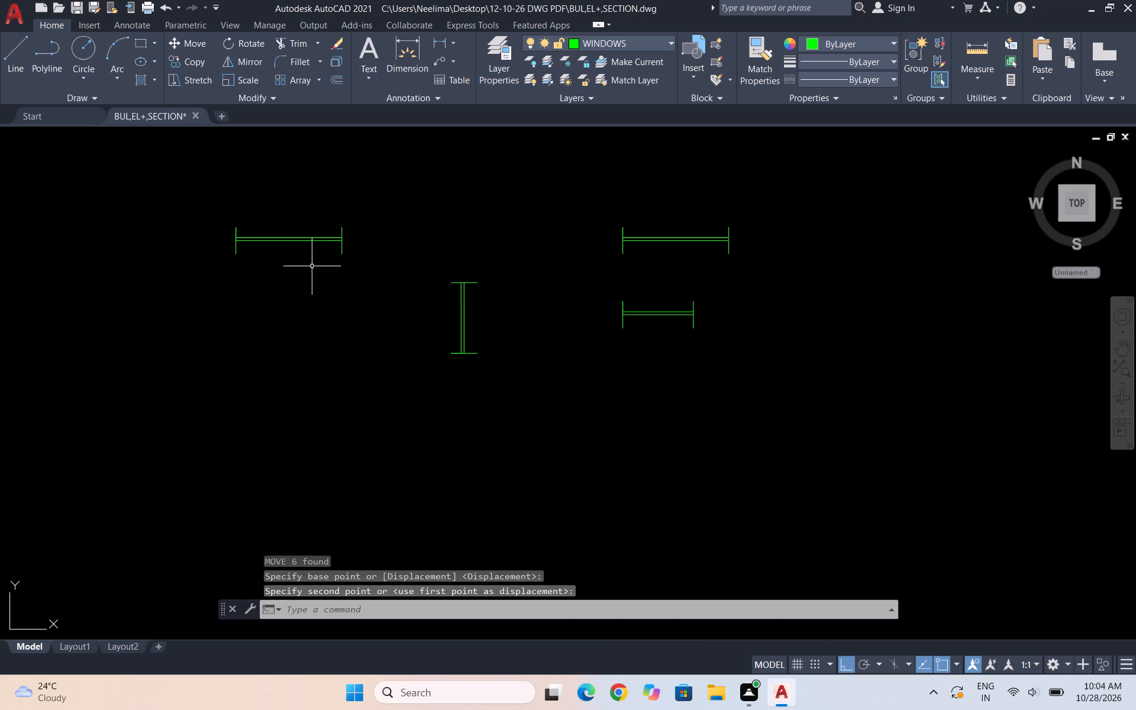
key(Escape)
Rotate the copied 3' window symbol a quarter turn about its centre so it stands vertical.
drag(391, 282, 383, 274)
click(131, 209)
text(RO)
key(Return)
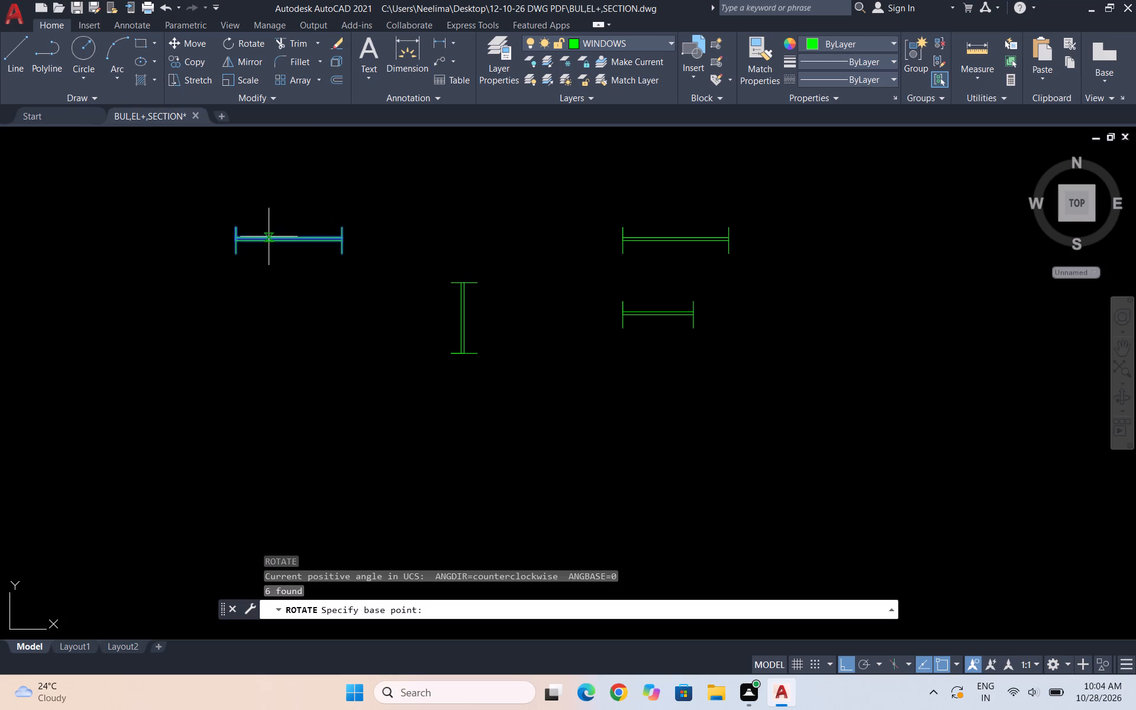
click(292, 241)
click(319, 351)
key(Escape)
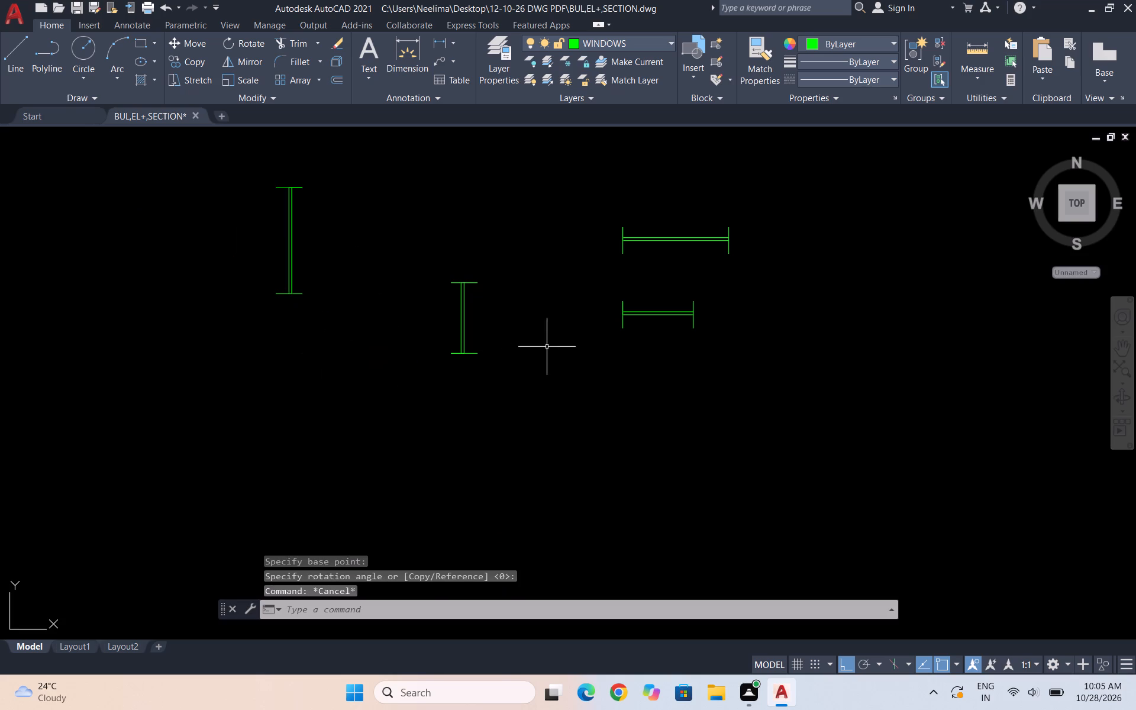
Move the vertical 2' window symbol with Ortho off to sit just right of the vertical 3' window symbol.
scroll(560, 364, down, 1)
drag(548, 393, 542, 382)
click(479, 288)
key(m)
key(Return)
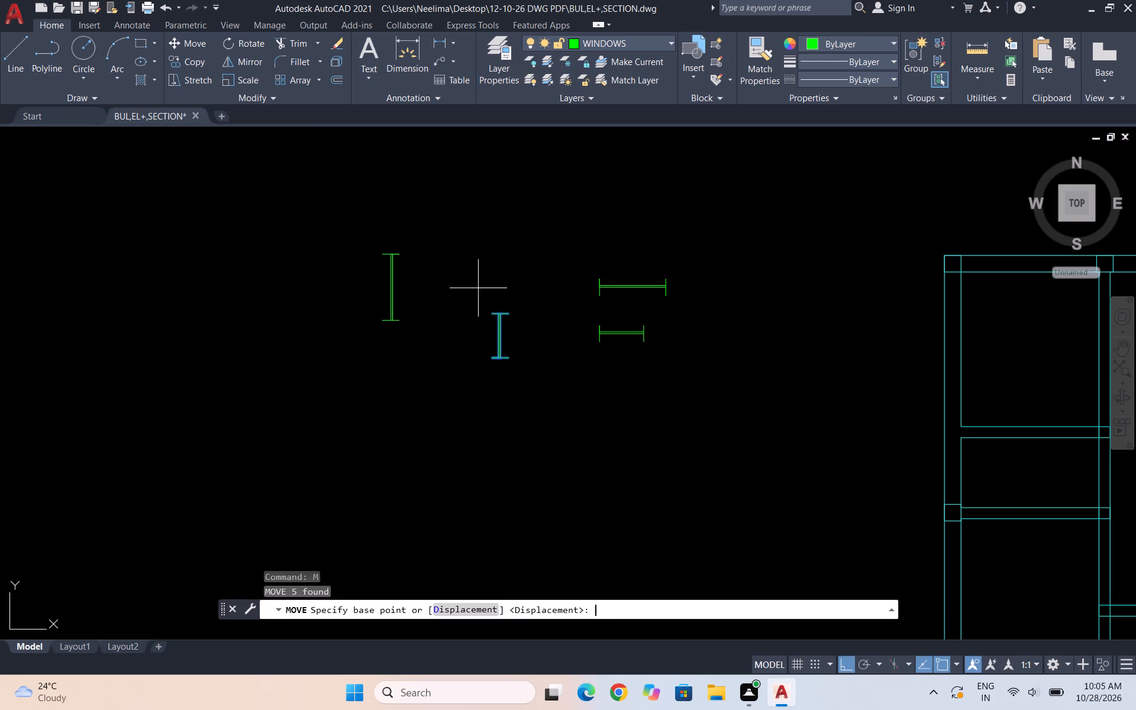
scroll(464, 296, up, 2)
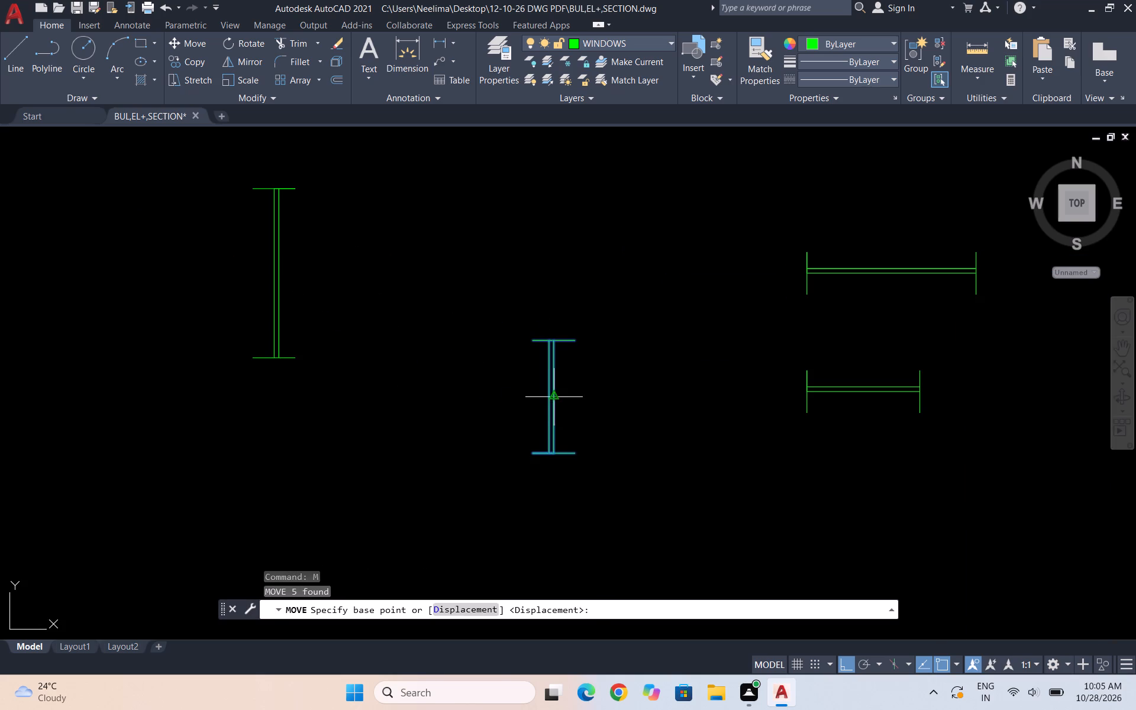
click(557, 396)
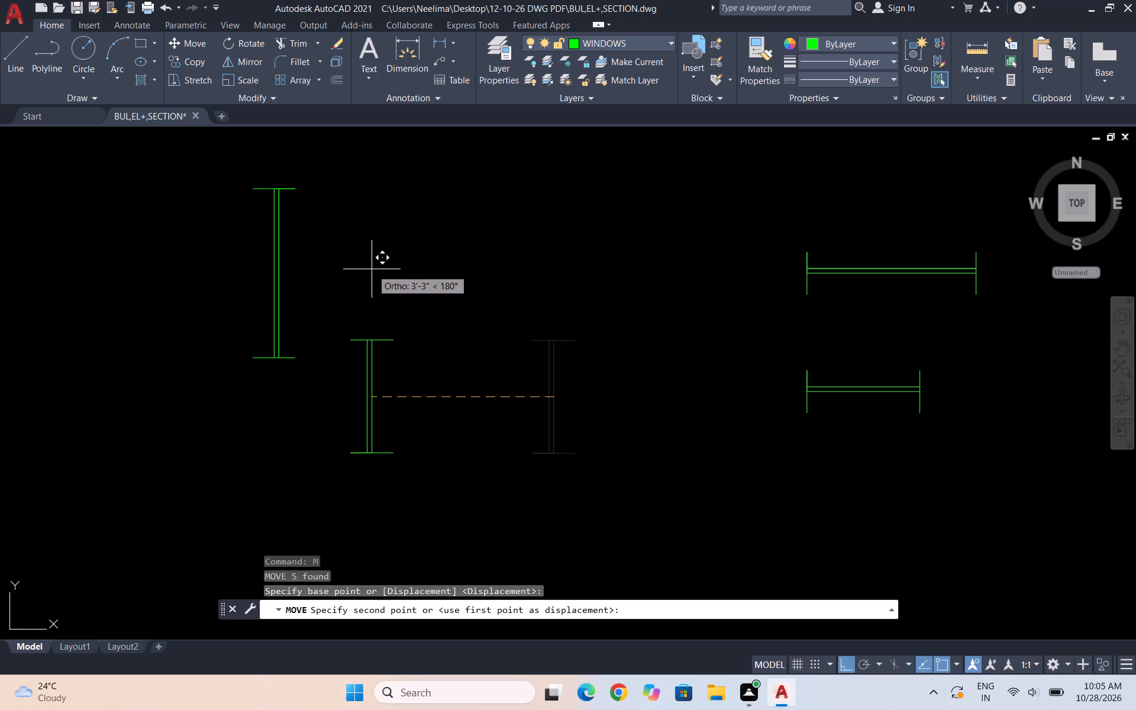
key(F8)
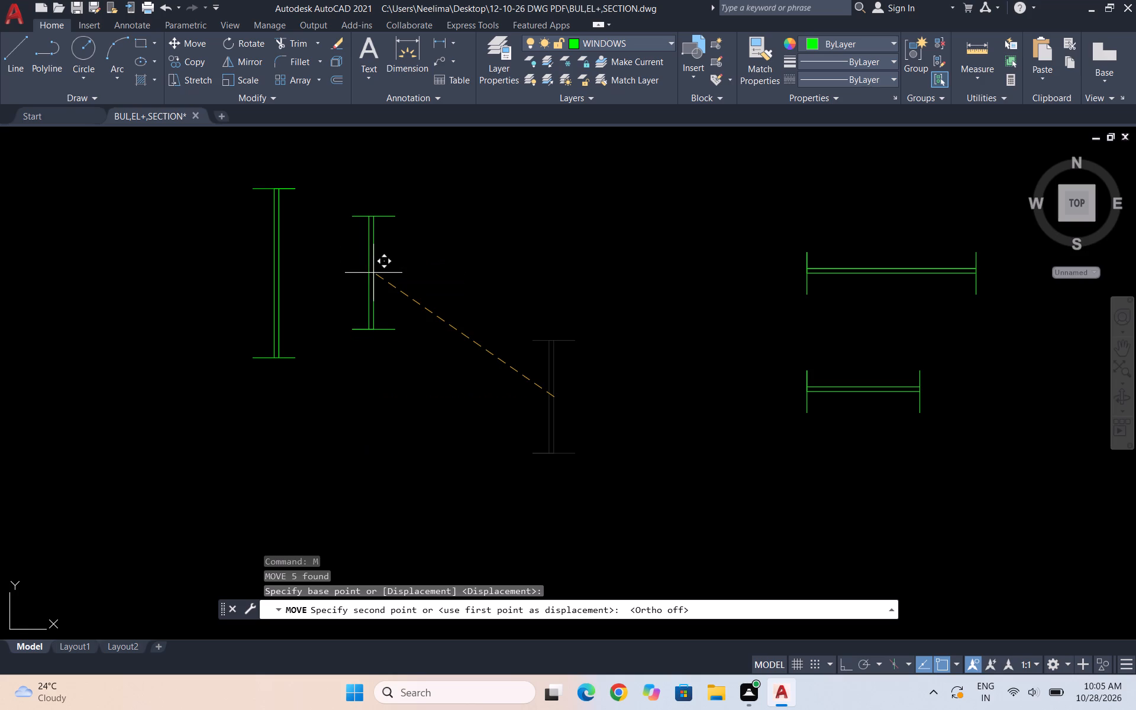
click(369, 278)
key(Escape)
Move both vertical window symbols together next to the horizontal originals, and turn Ortho back on.
drag(451, 388, 398, 354)
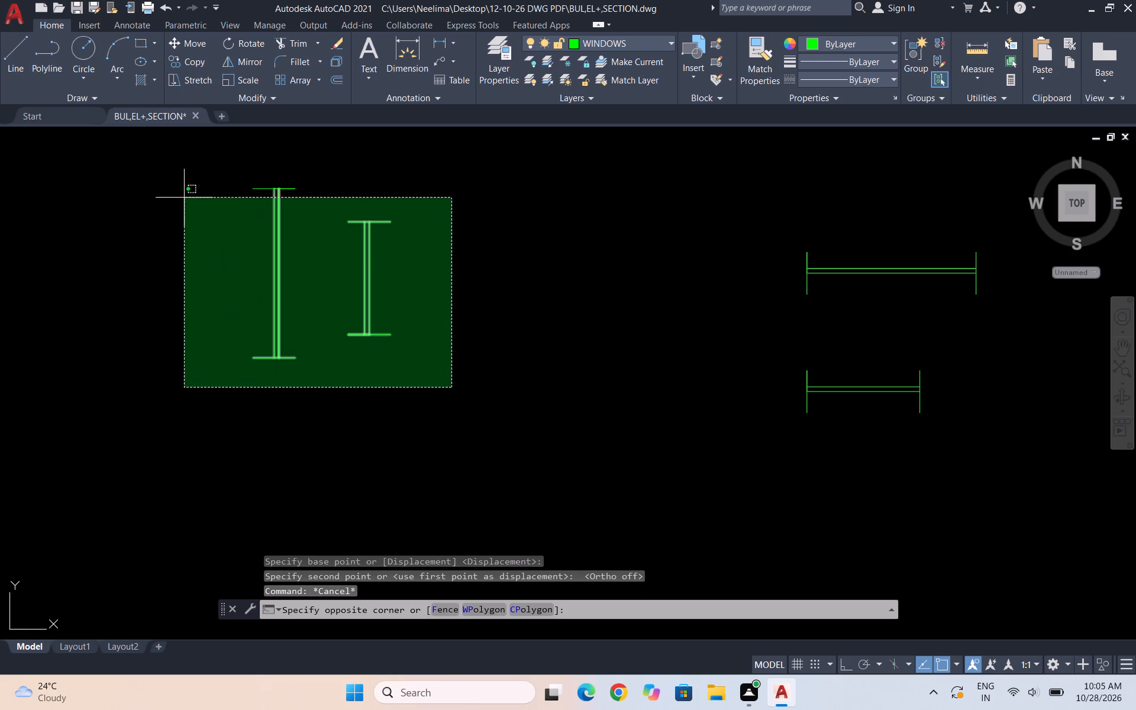
click(179, 173)
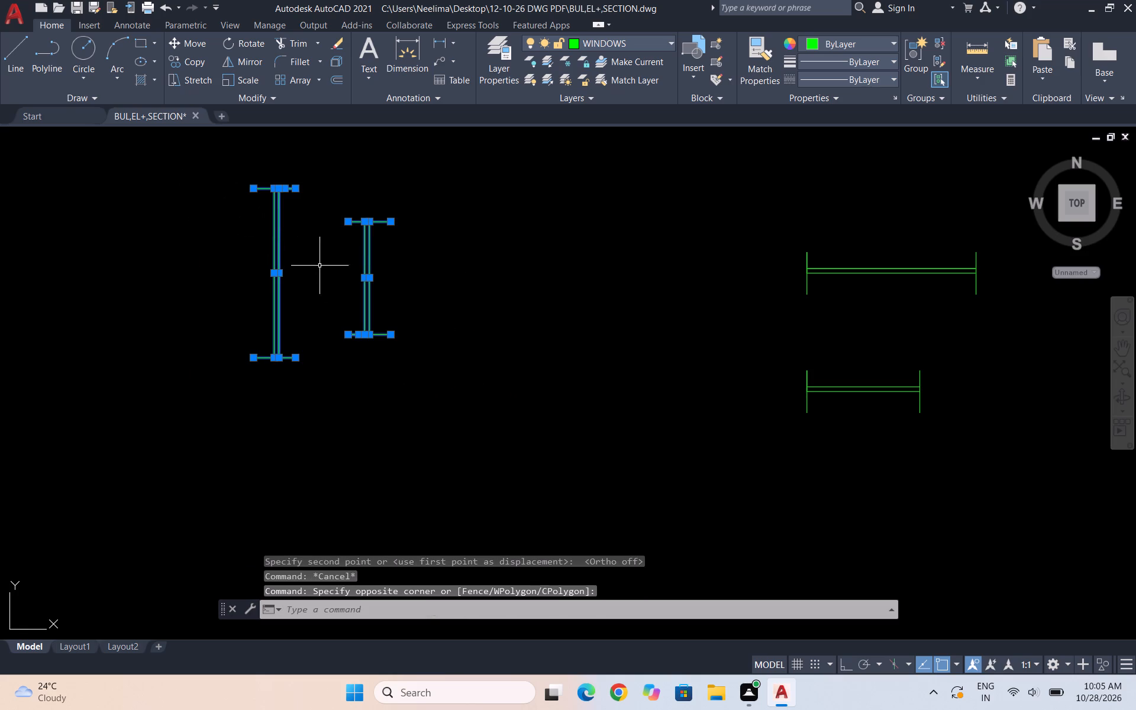
drag(325, 268, 475, 337)
key(m)
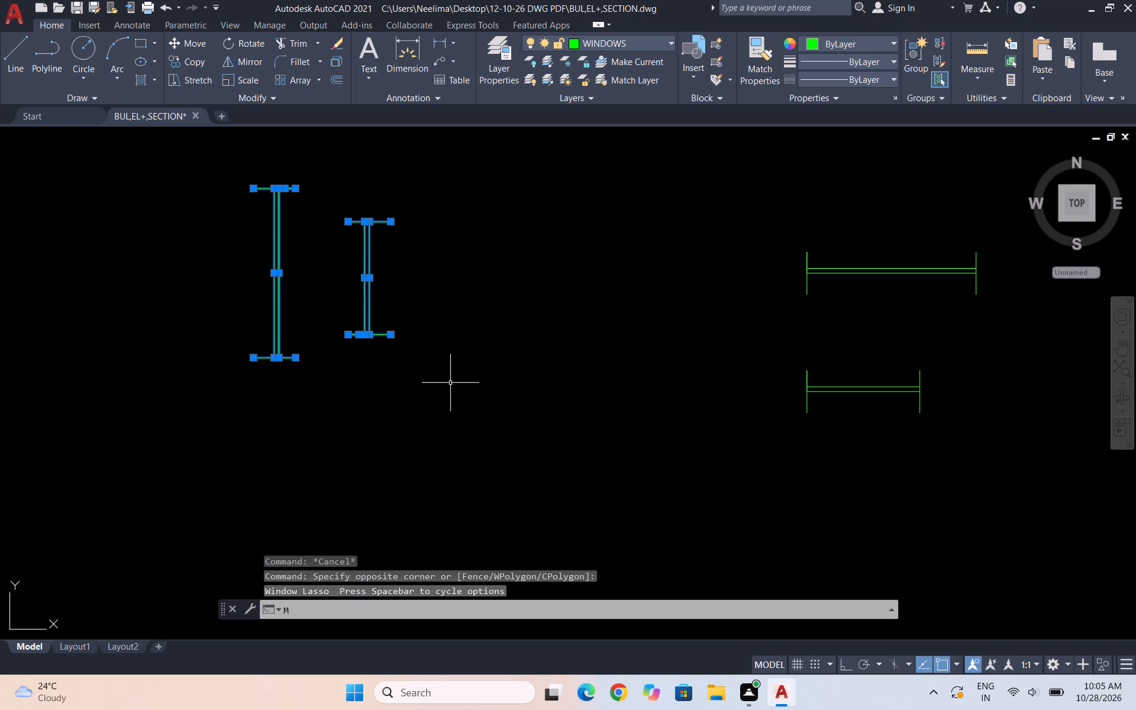
key(Return)
drag(304, 283, 359, 308)
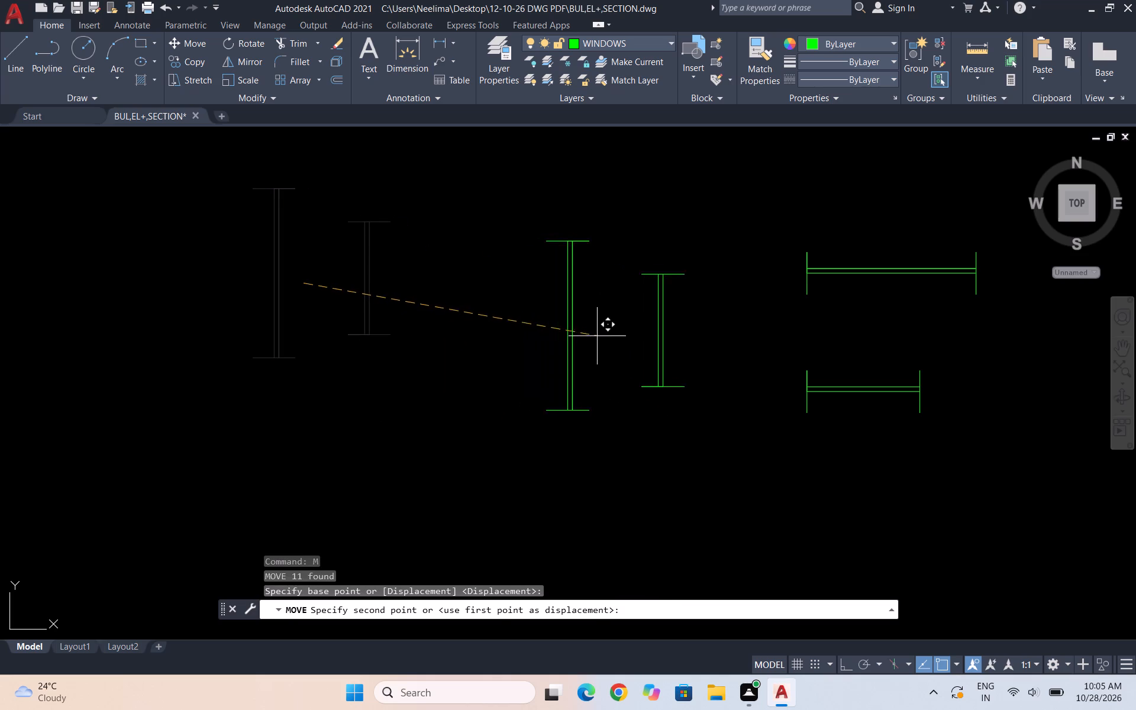
click(605, 341)
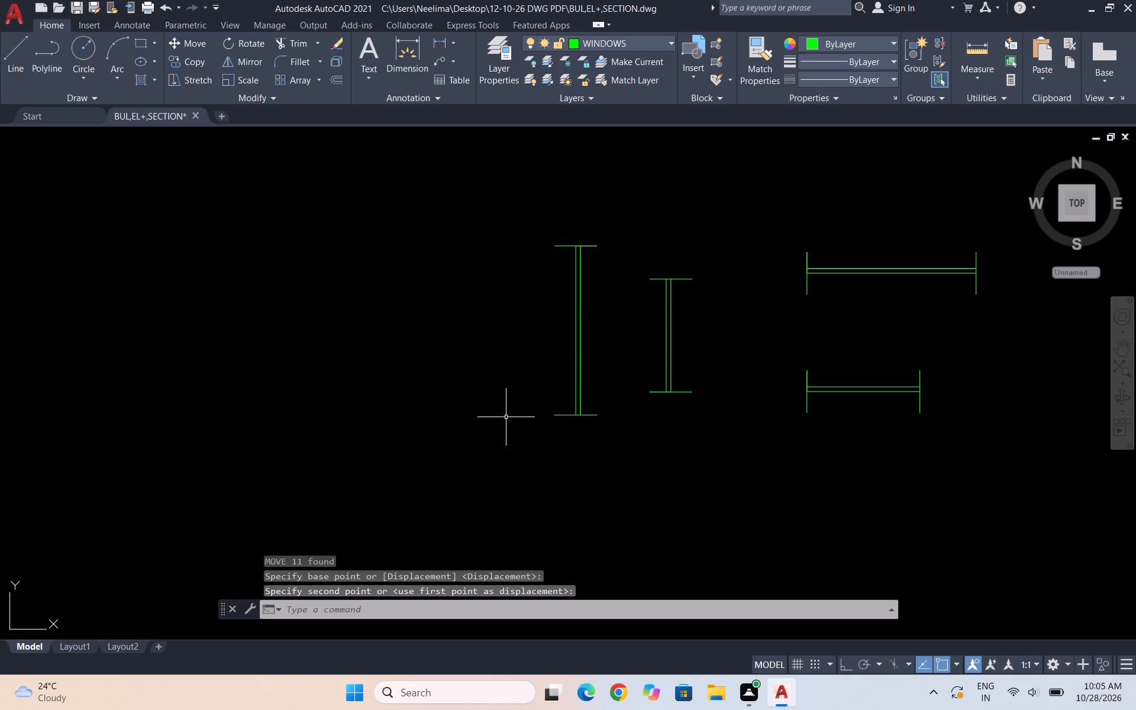
key(F8)
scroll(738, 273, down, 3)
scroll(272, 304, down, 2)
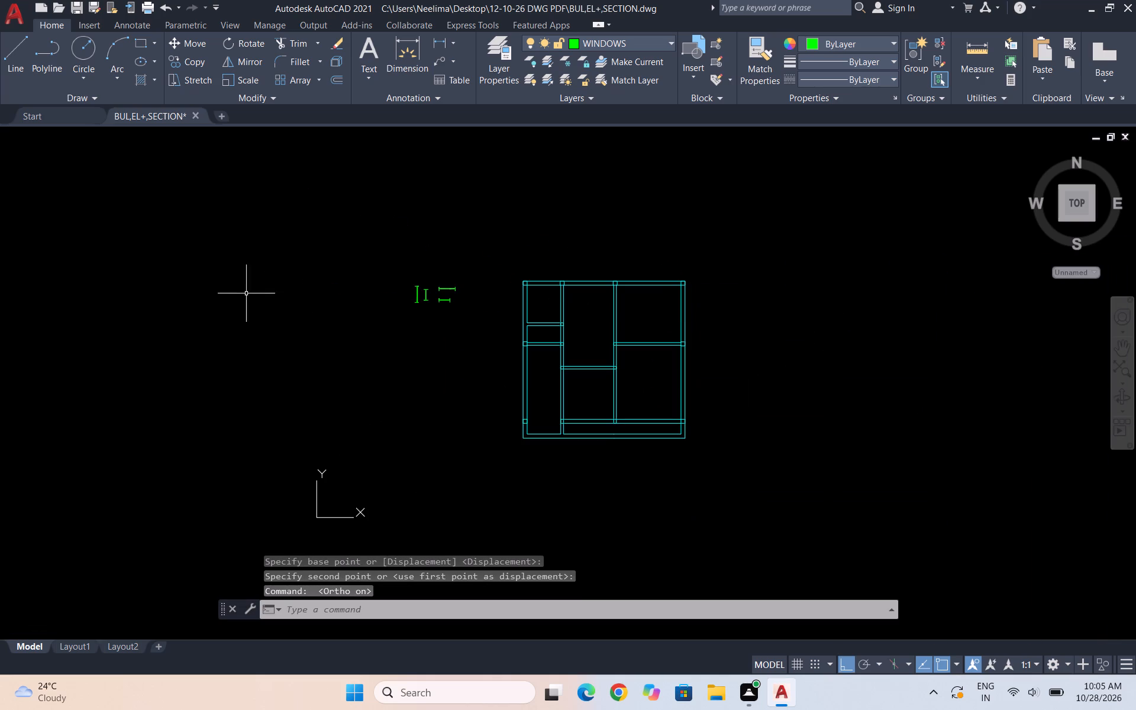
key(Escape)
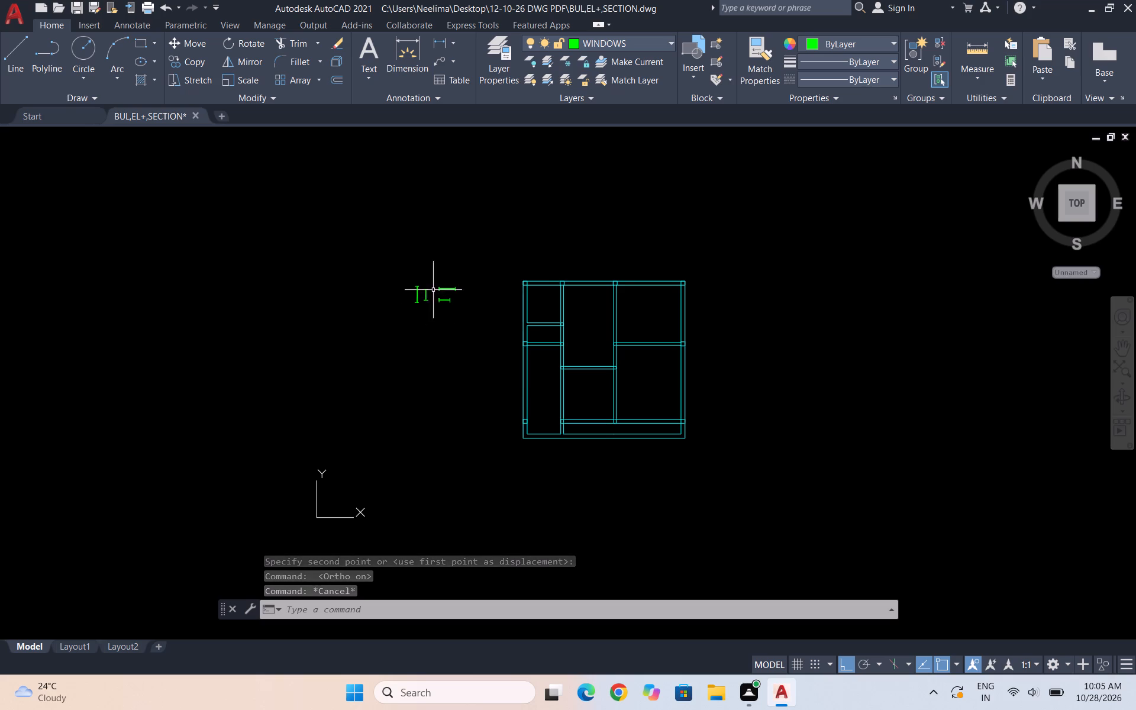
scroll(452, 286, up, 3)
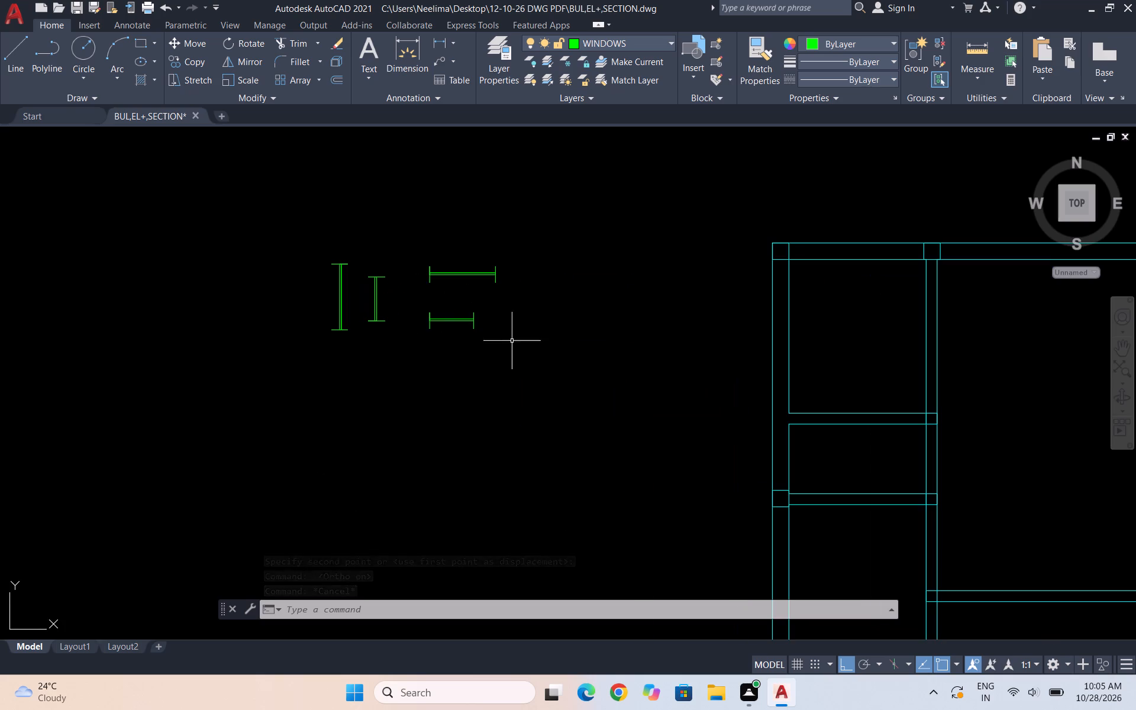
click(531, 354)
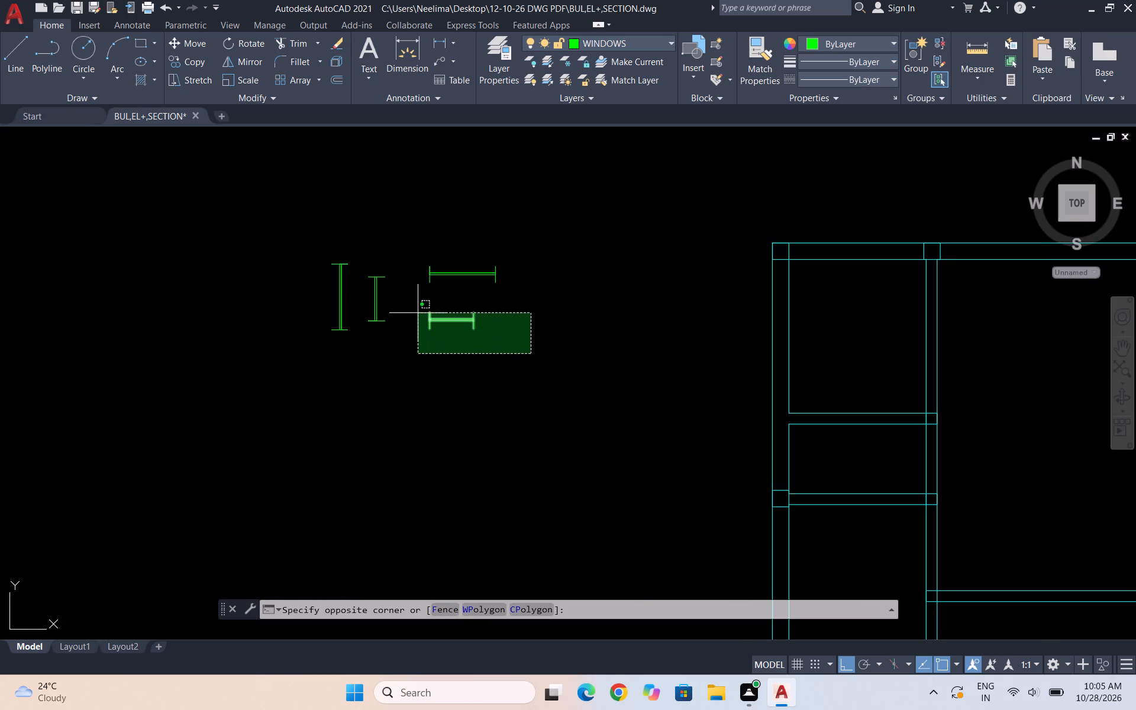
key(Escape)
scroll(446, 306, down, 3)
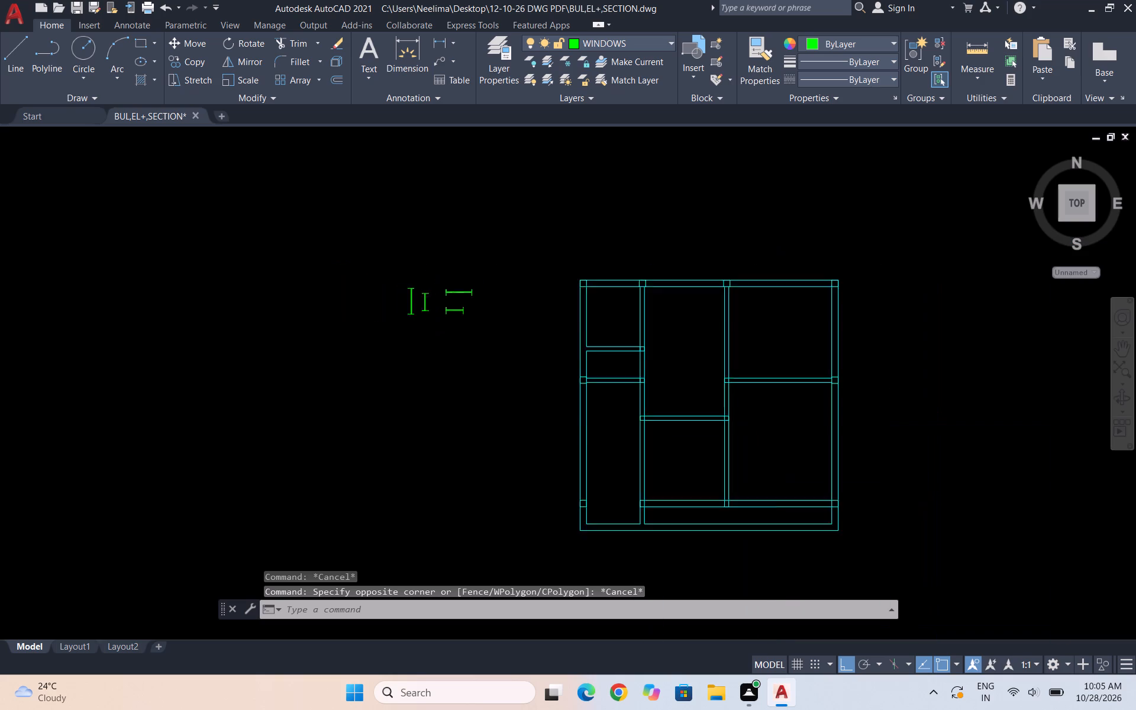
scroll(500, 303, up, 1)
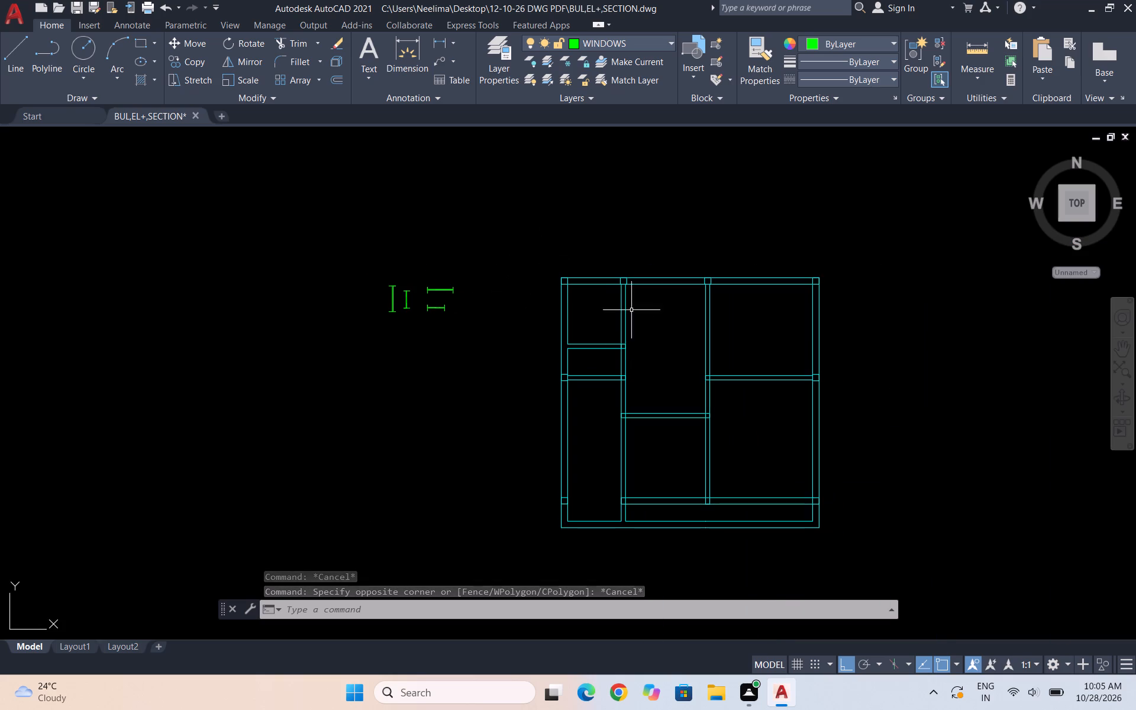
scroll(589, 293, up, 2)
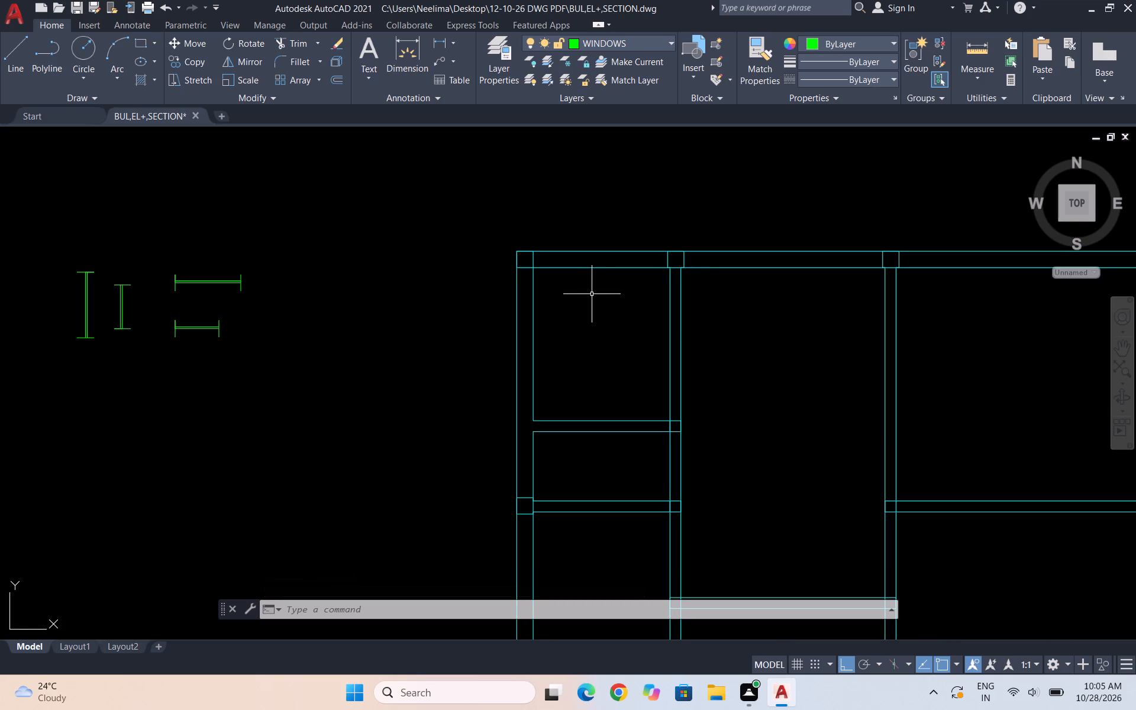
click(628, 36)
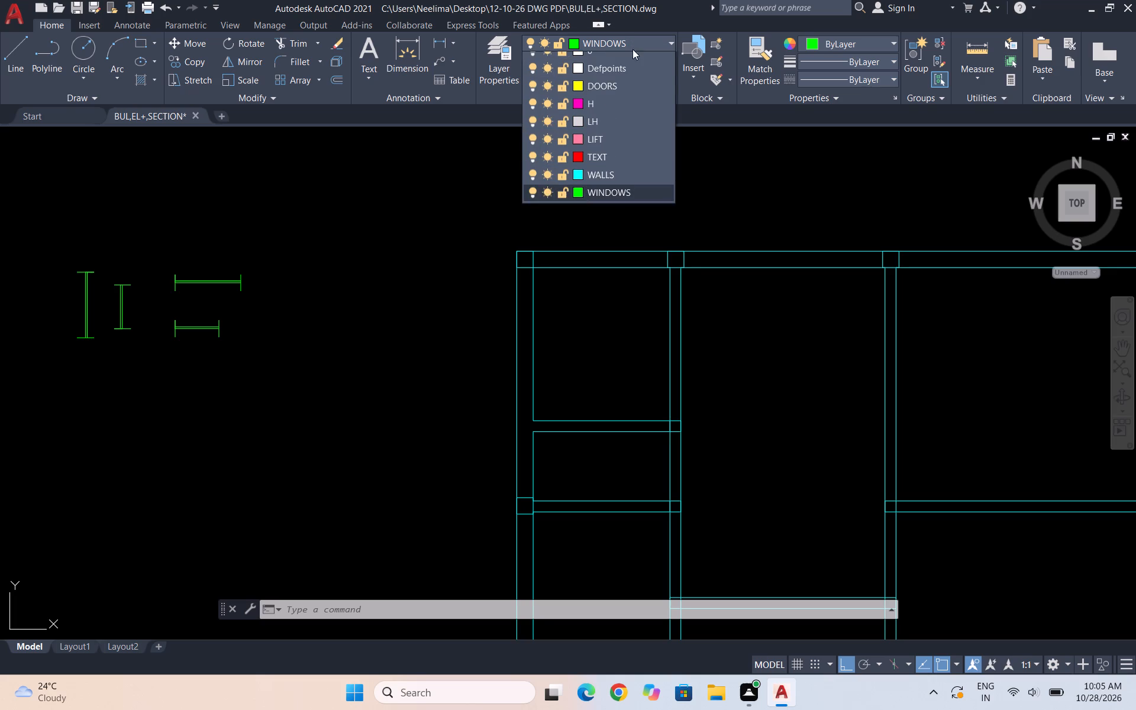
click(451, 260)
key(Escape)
Create a new layer named FURNITURE.
click(489, 60)
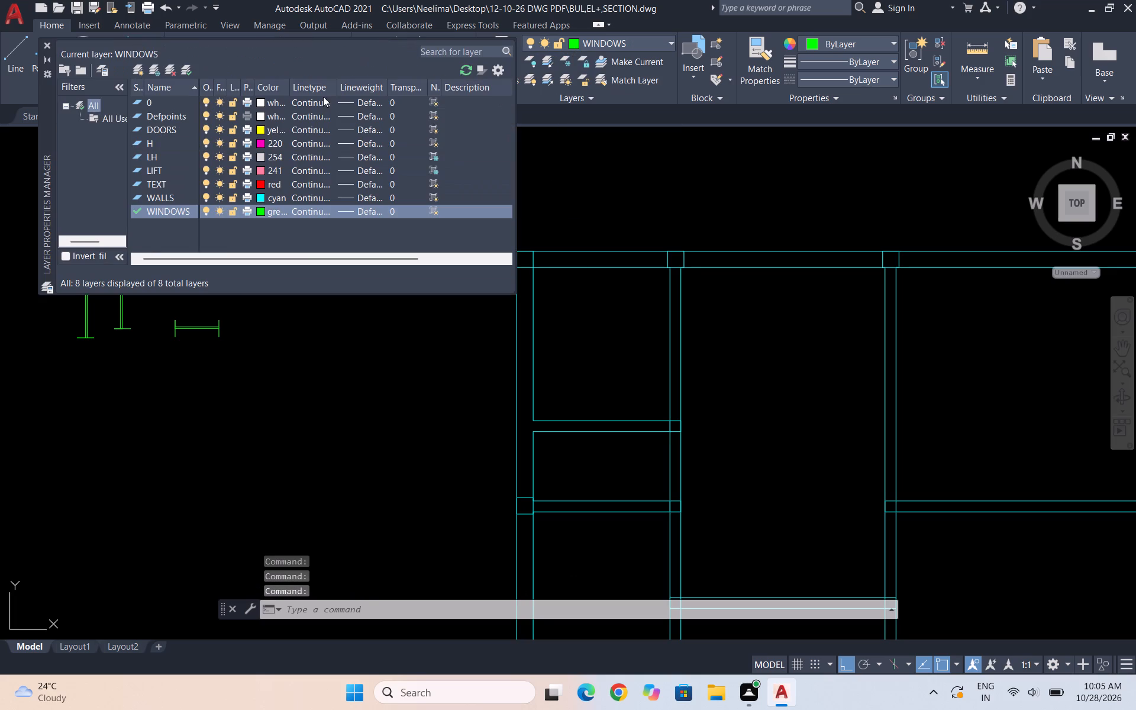
click(150, 69)
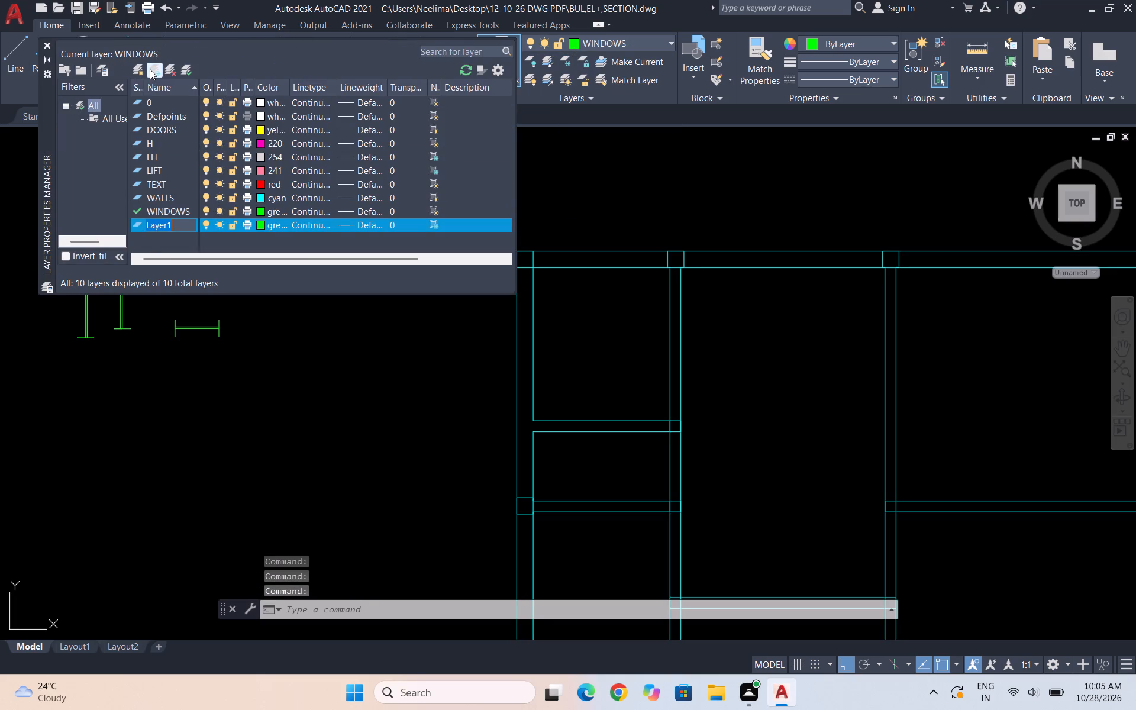
text(FURNITURE)
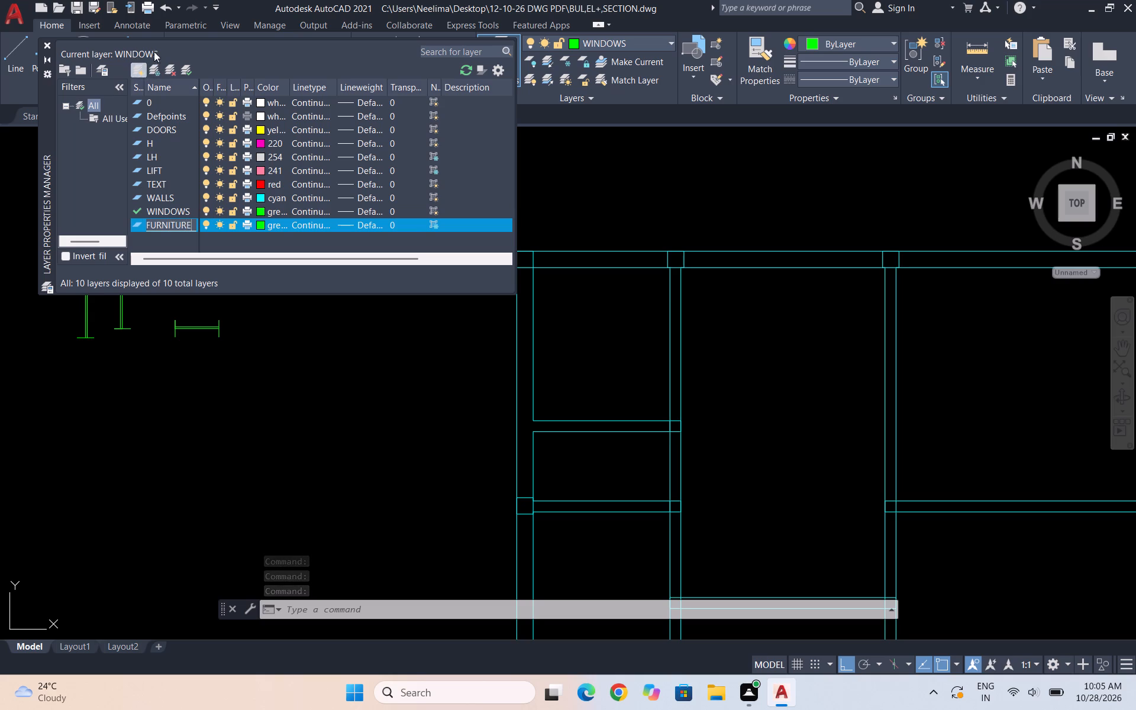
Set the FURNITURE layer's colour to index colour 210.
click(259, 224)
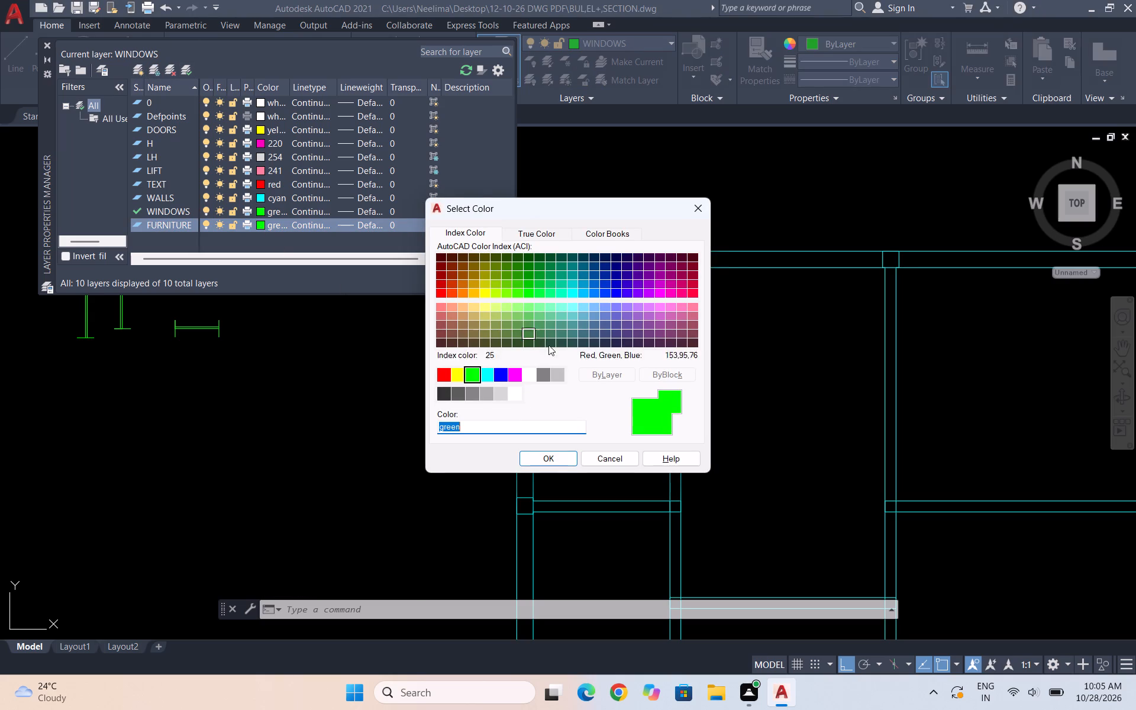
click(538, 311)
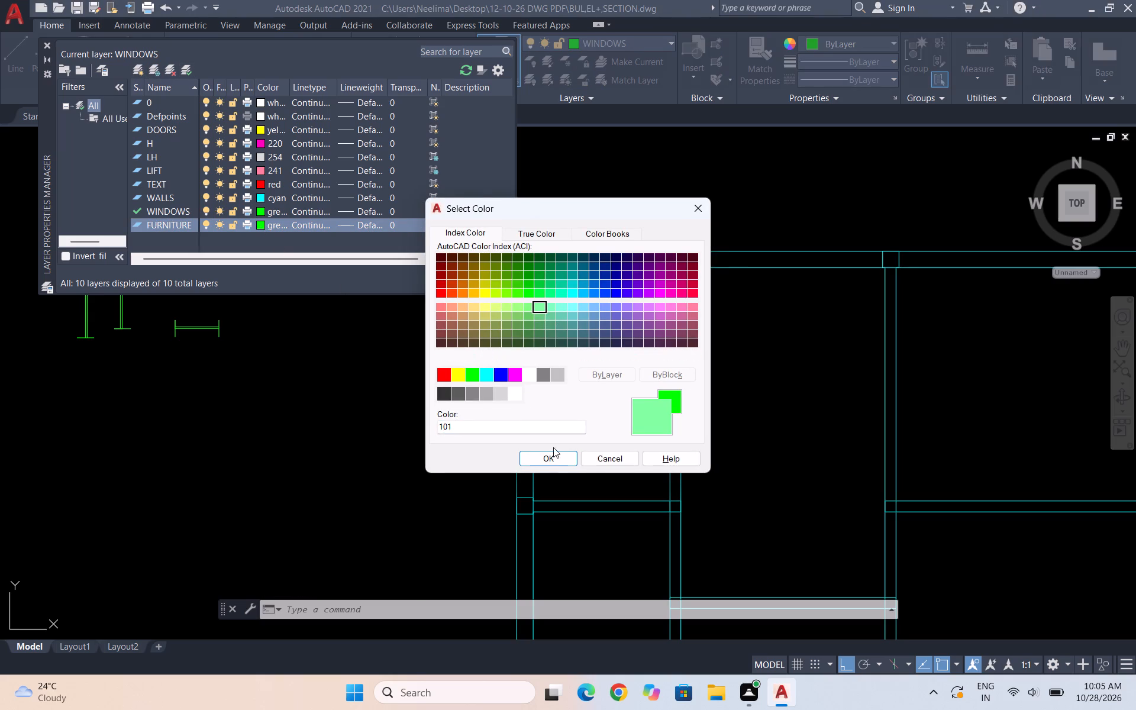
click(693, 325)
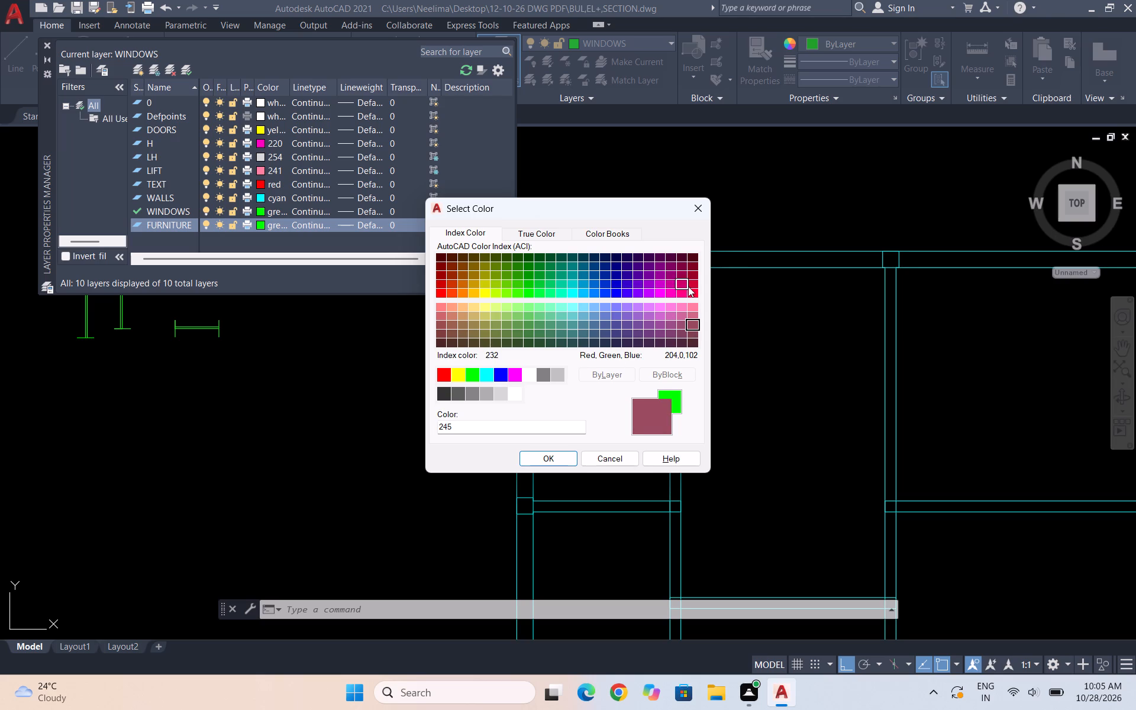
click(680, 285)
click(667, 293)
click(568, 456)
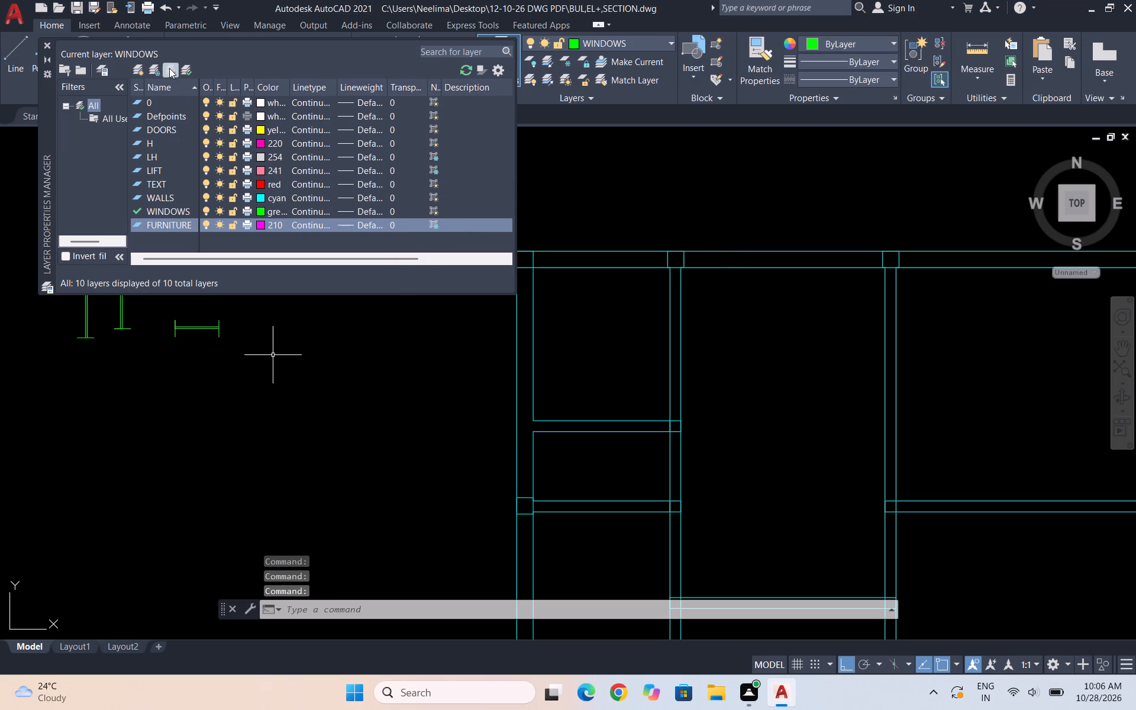
Make FURNITURE the current layer.
click(189, 68)
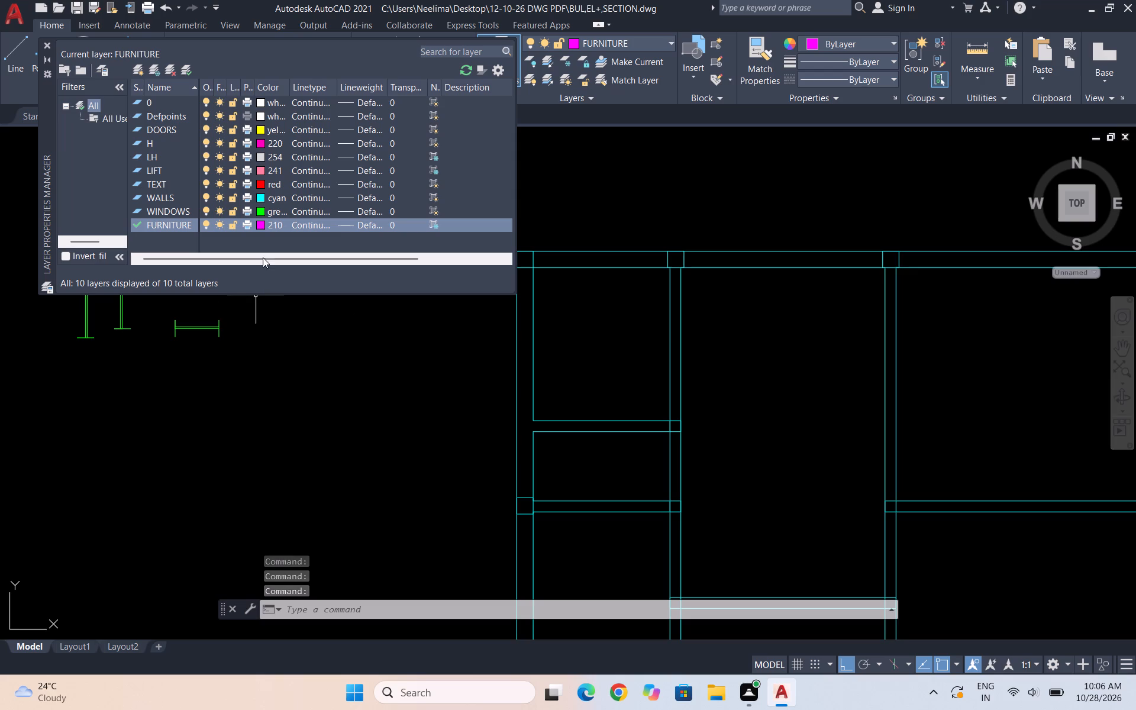
Set the FURNITURE layer's colour to index colour 120, with FURNITURE as the current layer.
click(263, 224)
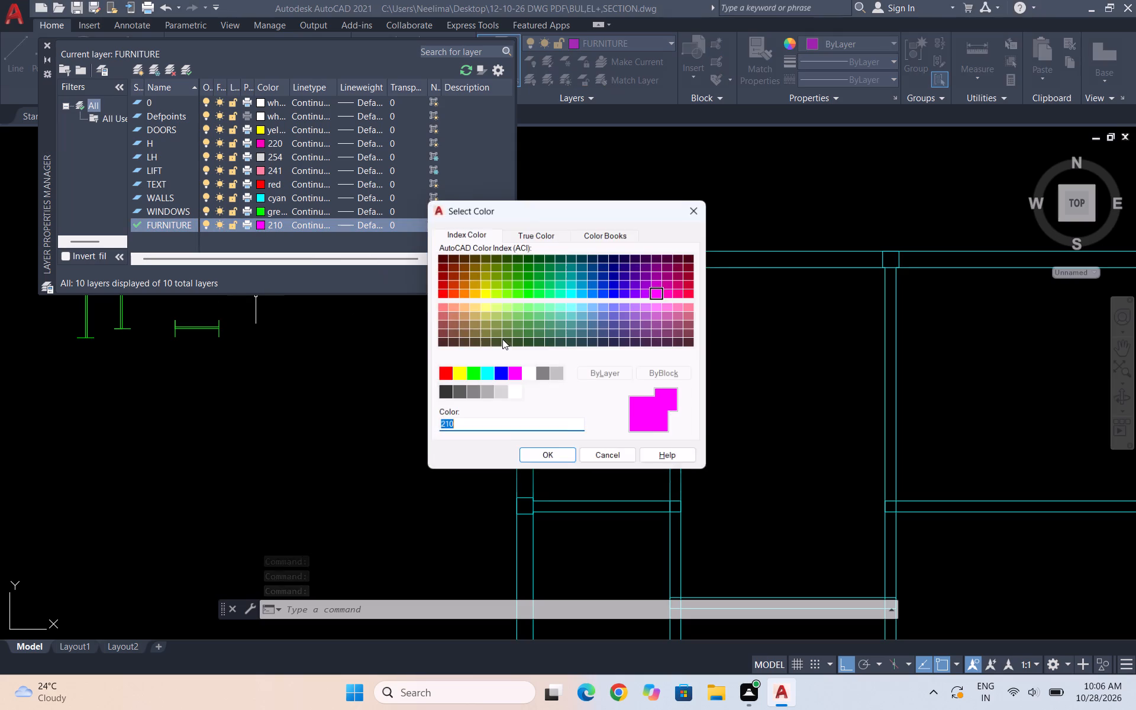
click(492, 294)
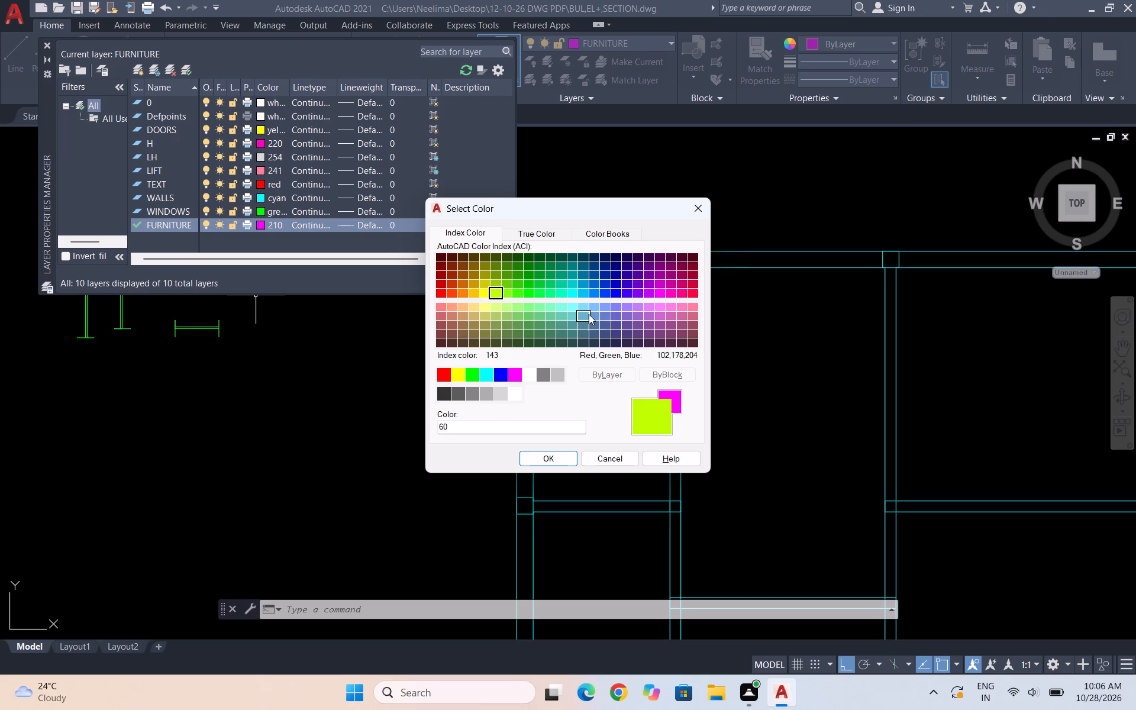
click(561, 293)
click(558, 461)
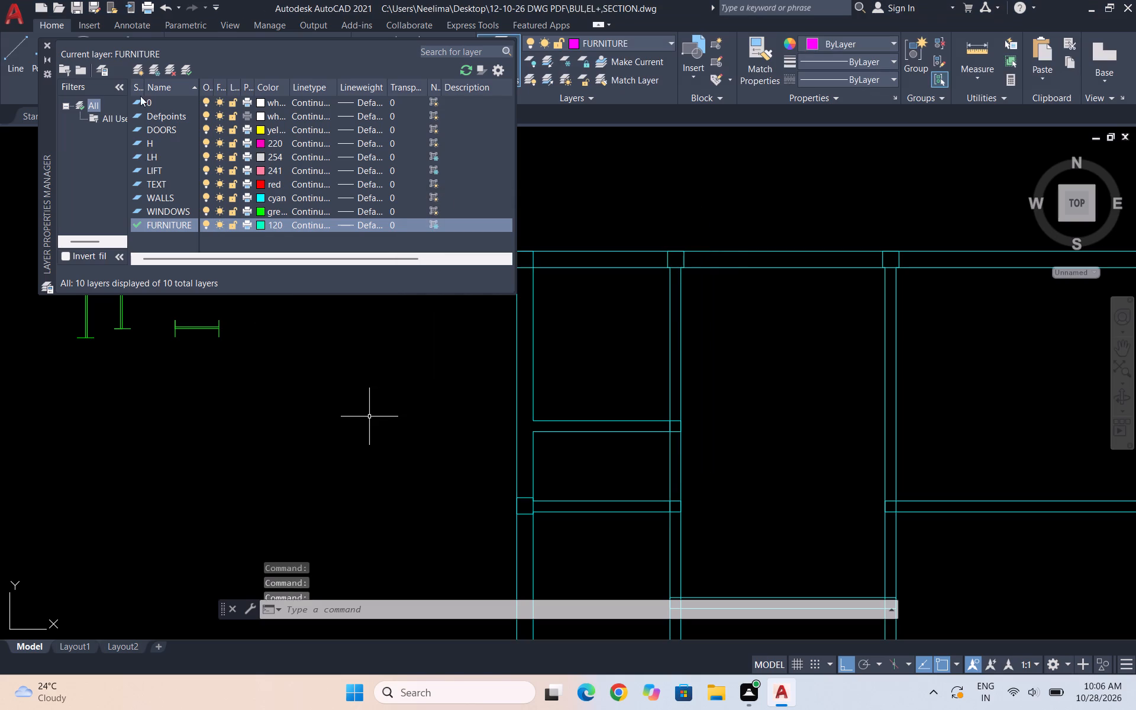
click(188, 75)
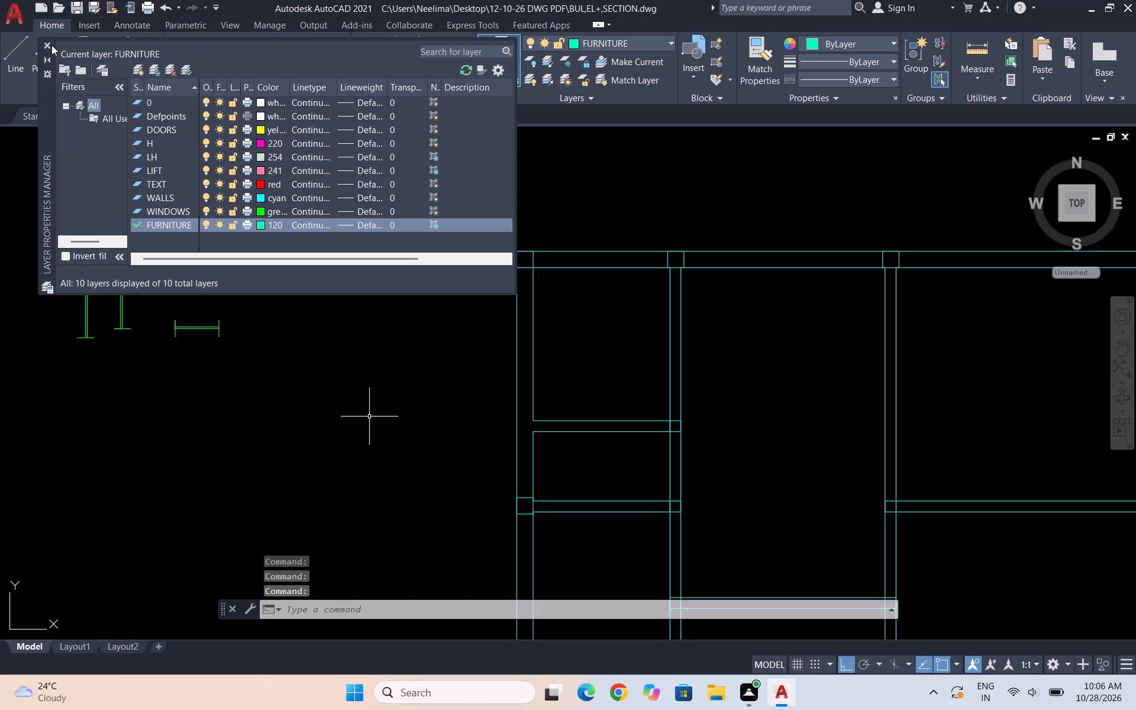
Draw a horizontal line across the upper-left room, just below its top wall, between the inner faces of the side walls.
click(51, 44)
scroll(642, 319, up, 1)
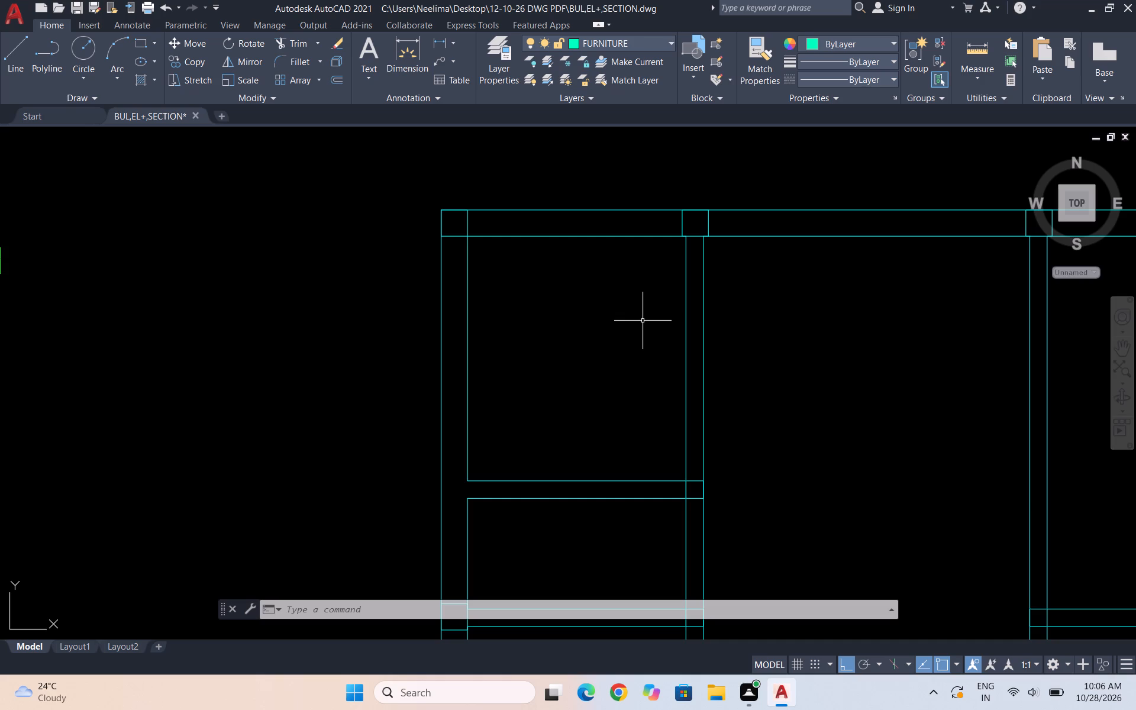
key(Escape)
key(Escape)
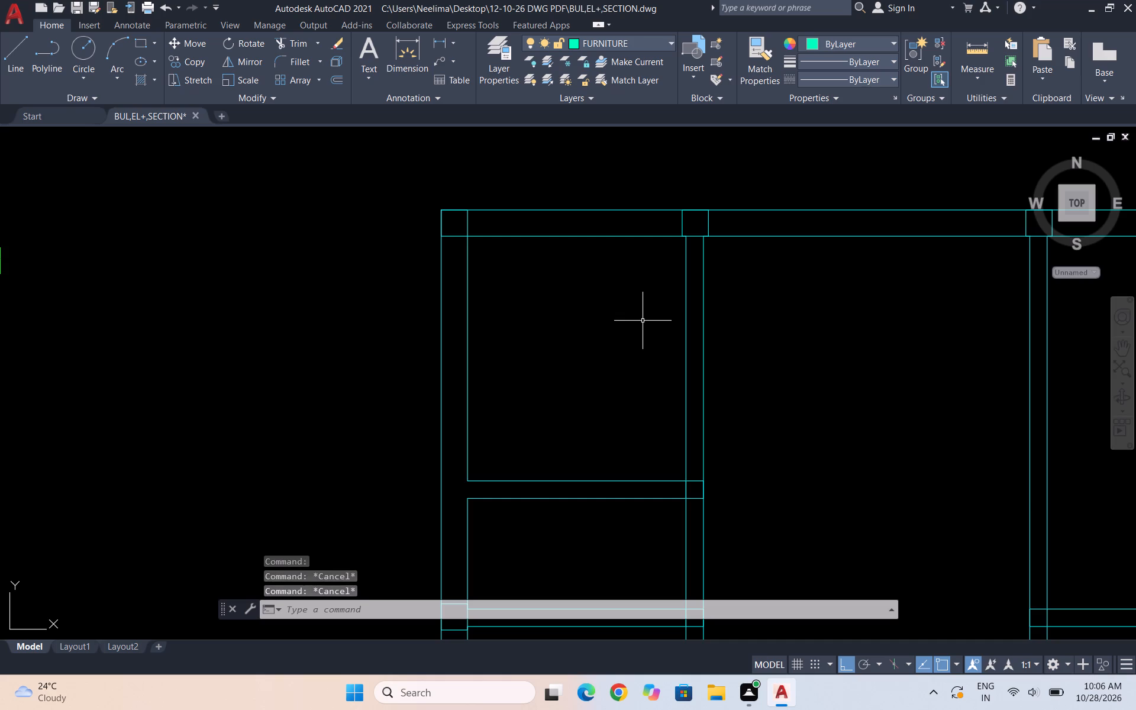
key(l)
key(Return)
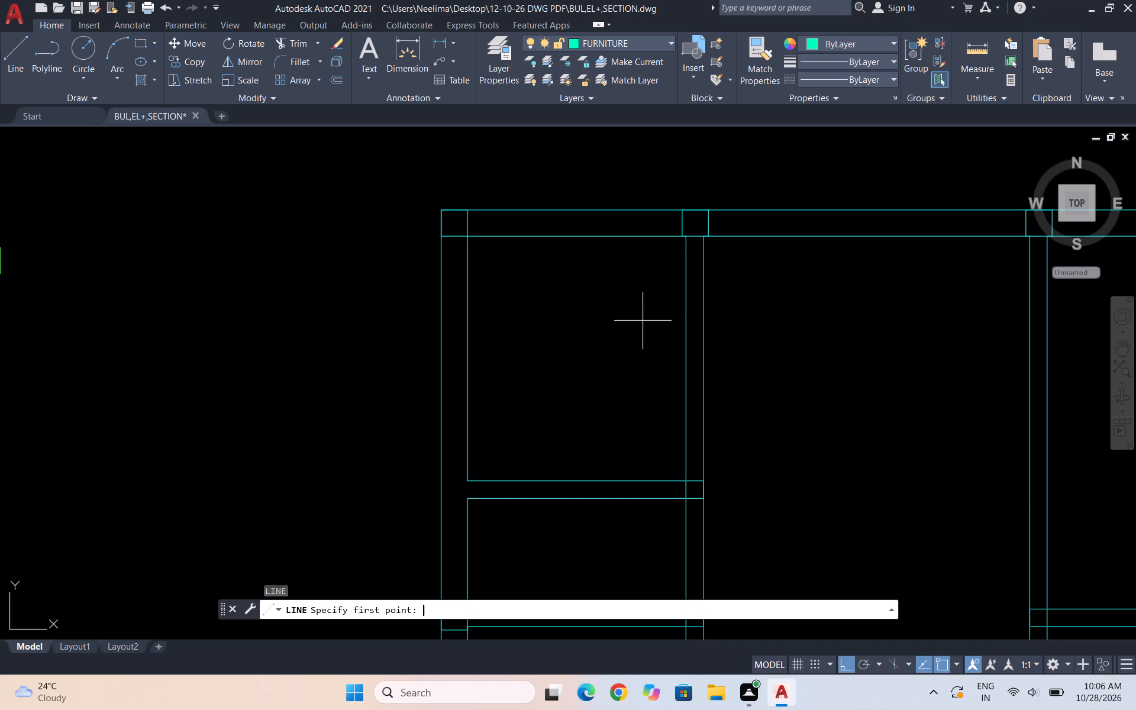
click(469, 272)
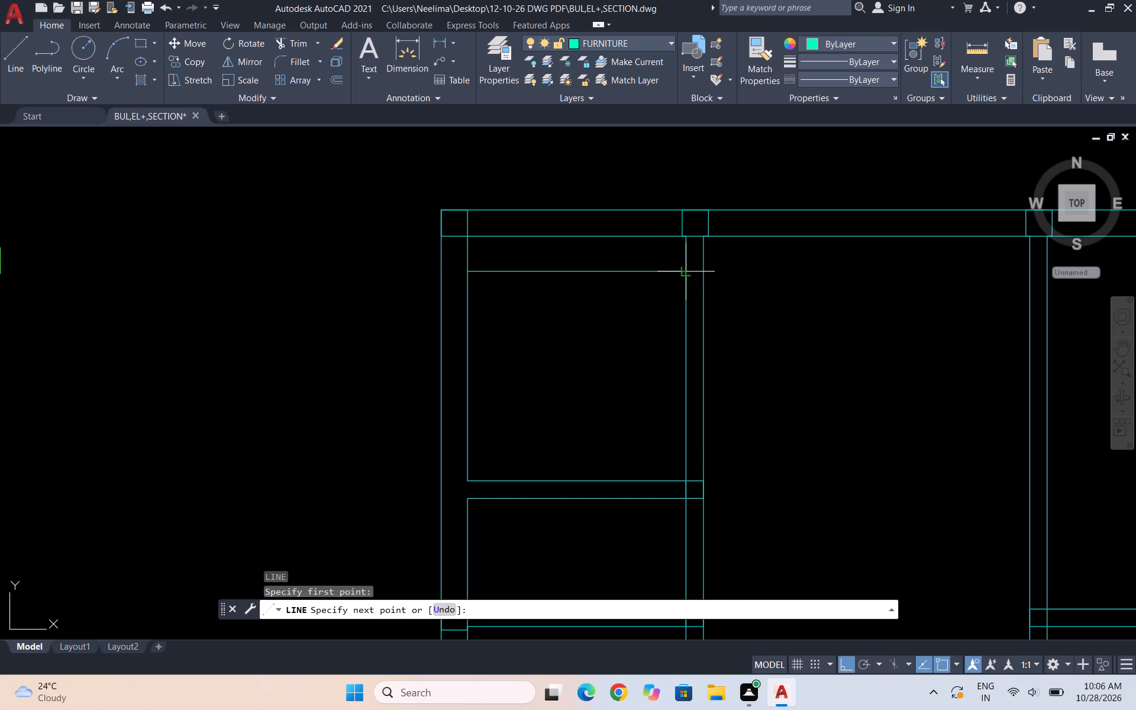
click(686, 270)
key(Escape)
Draw a vertical line about 6" long near the middle of the upper-left room.
key(l)
key(Return)
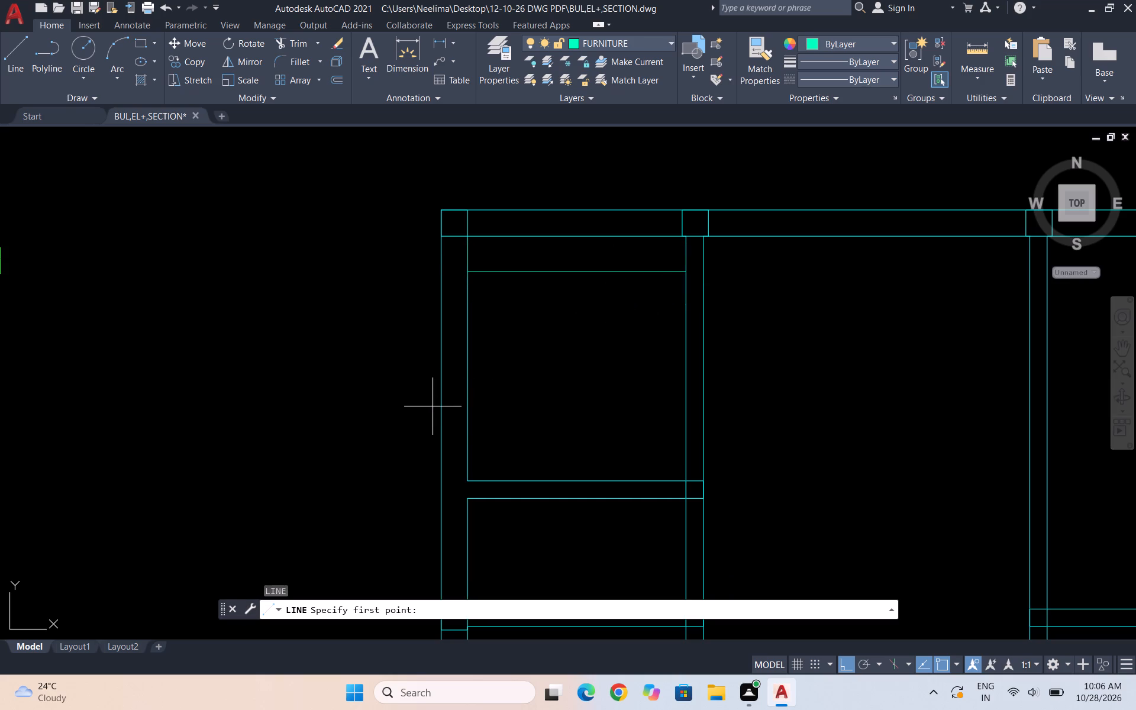
scroll(530, 366, up, 1)
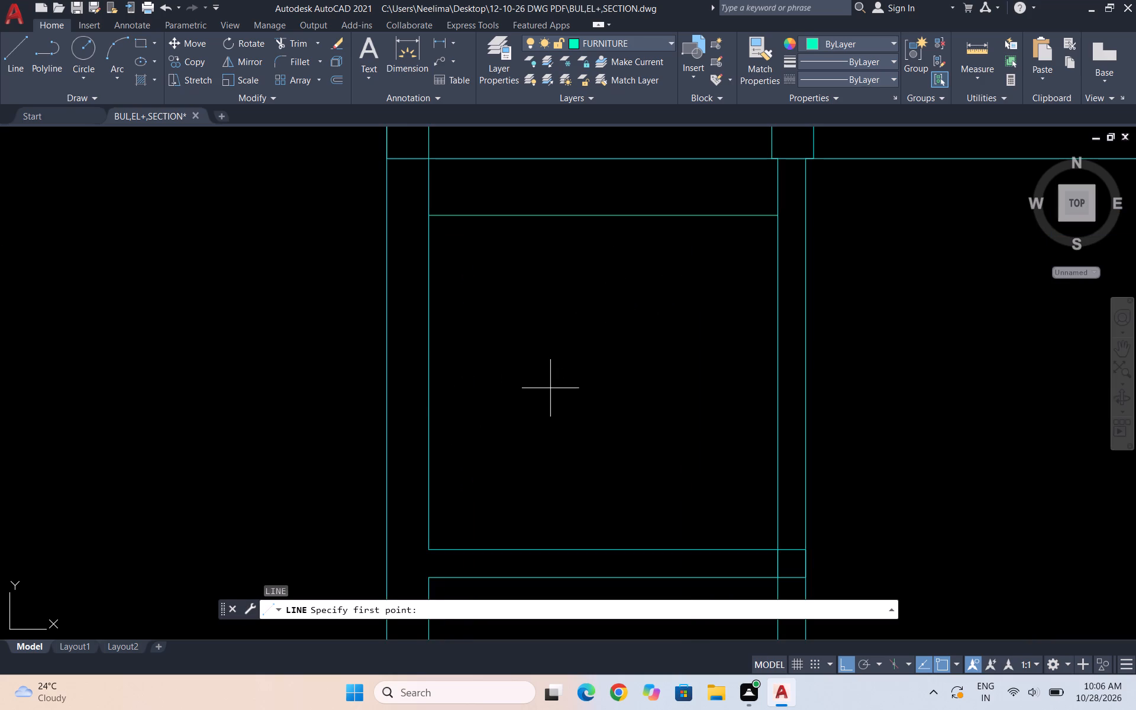
click(553, 390)
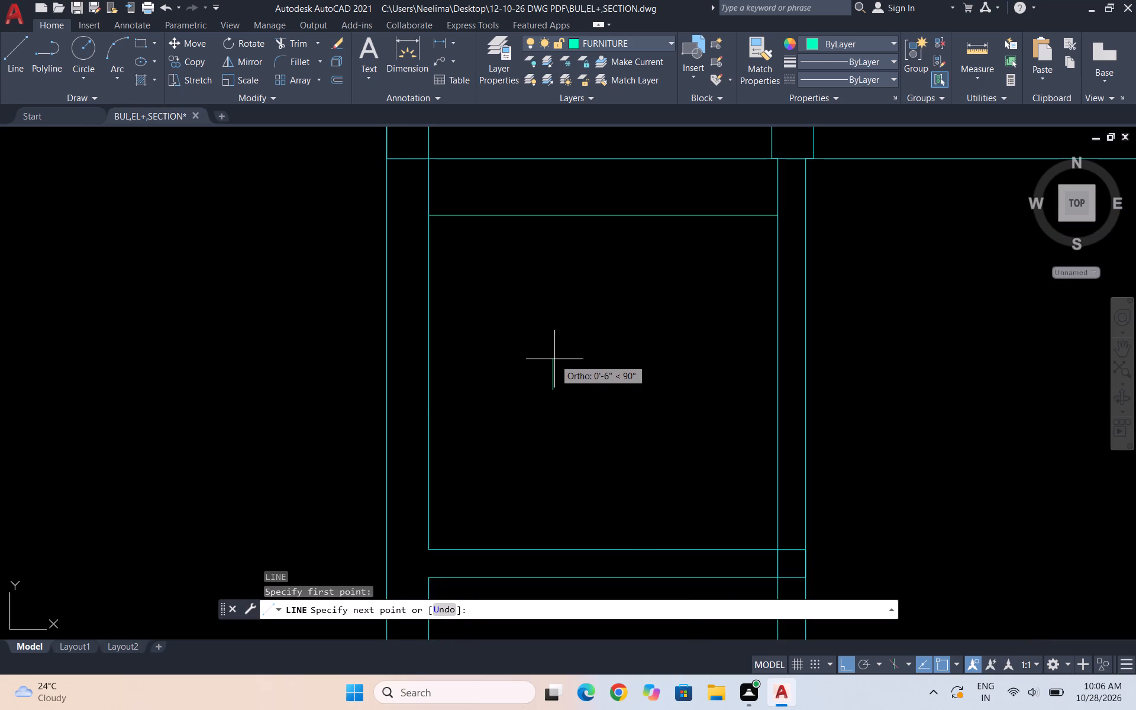
click(554, 359)
key(Escape)
Copy the short vertical line horizontally to its right to form the opposite side of a small rectangle.
click(569, 382)
click(518, 366)
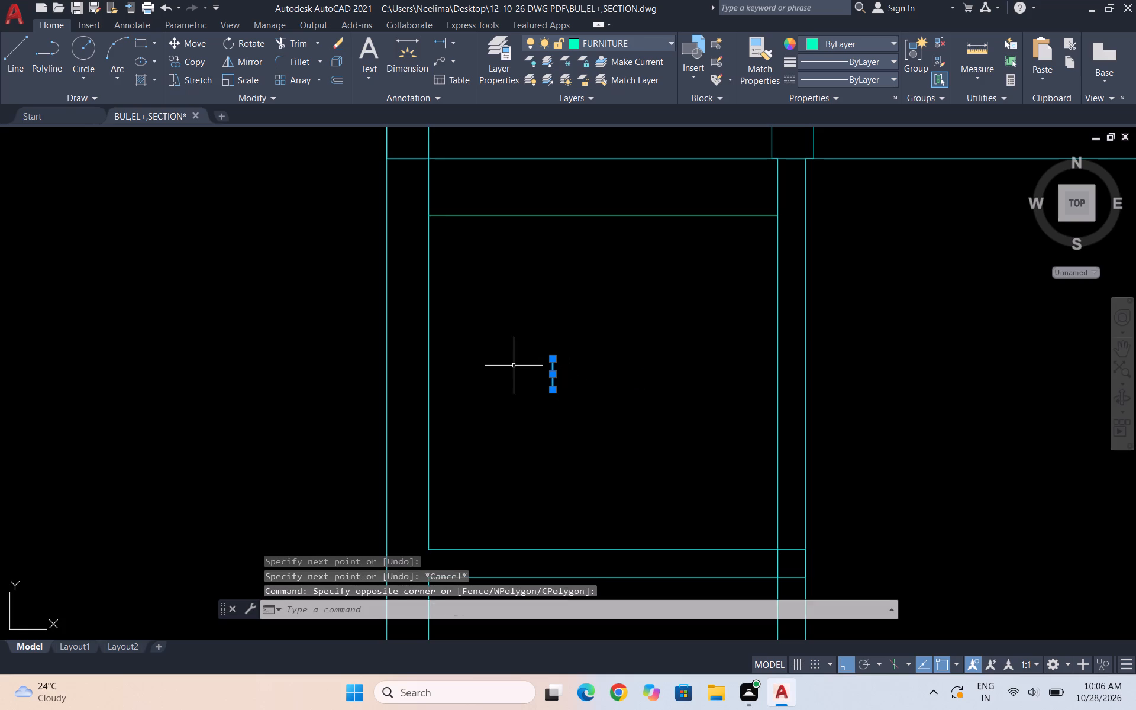
text(CO)
key(Return)
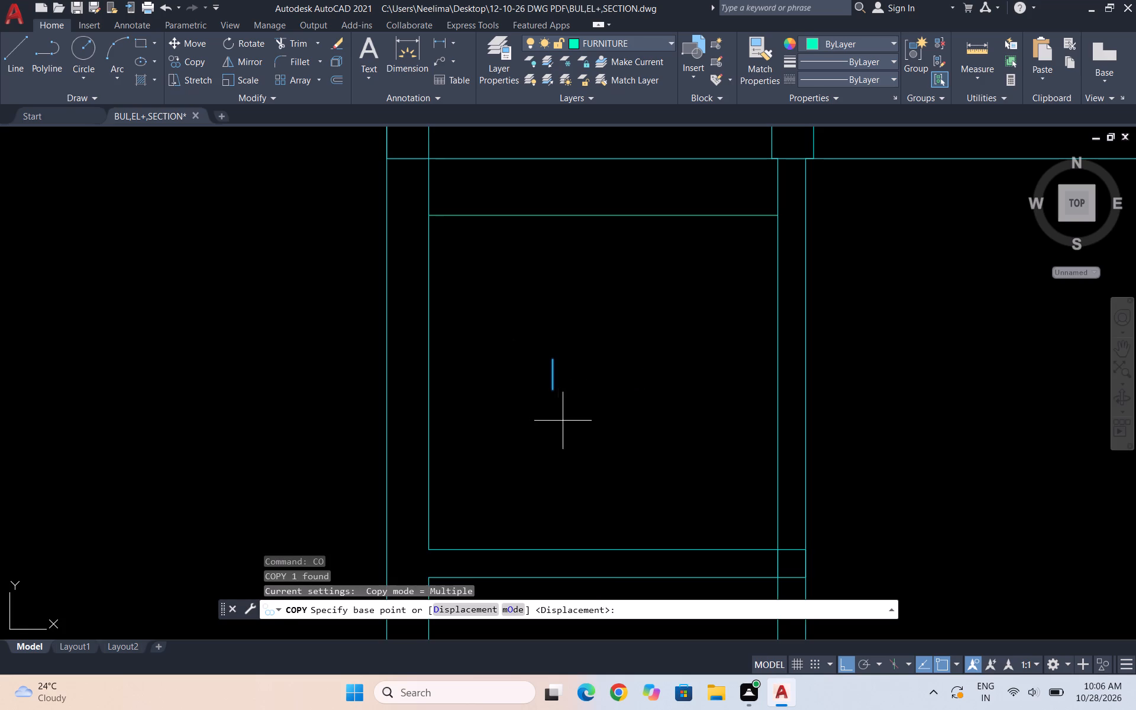
click(551, 393)
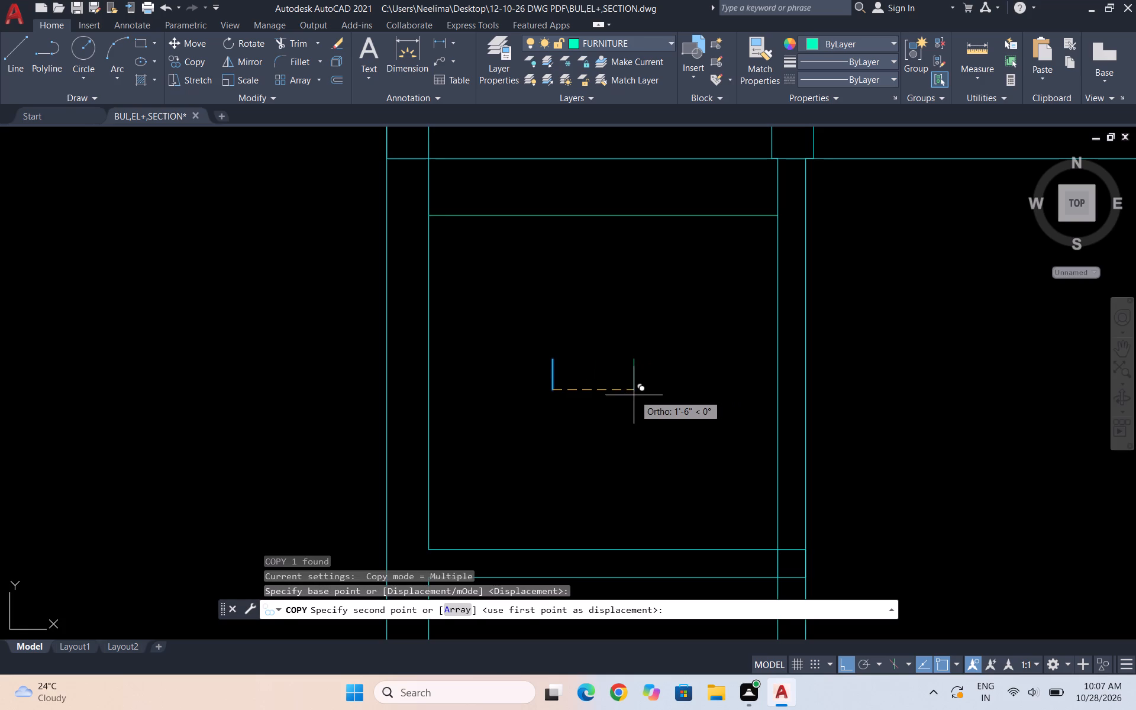
click(644, 389)
key(Escape)
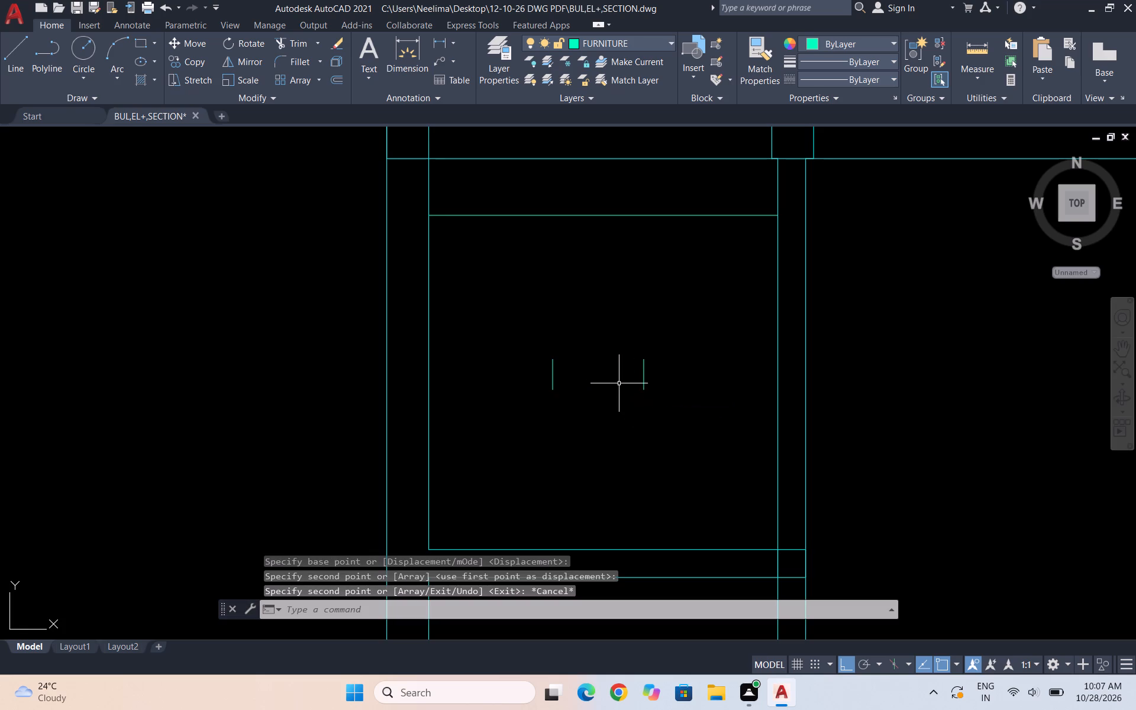
Join the lower ends and the upper ends of the two short vertical lines with horizontal lines to close the rectangle.
scroll(619, 383, up, 2)
key(l)
key(Return)
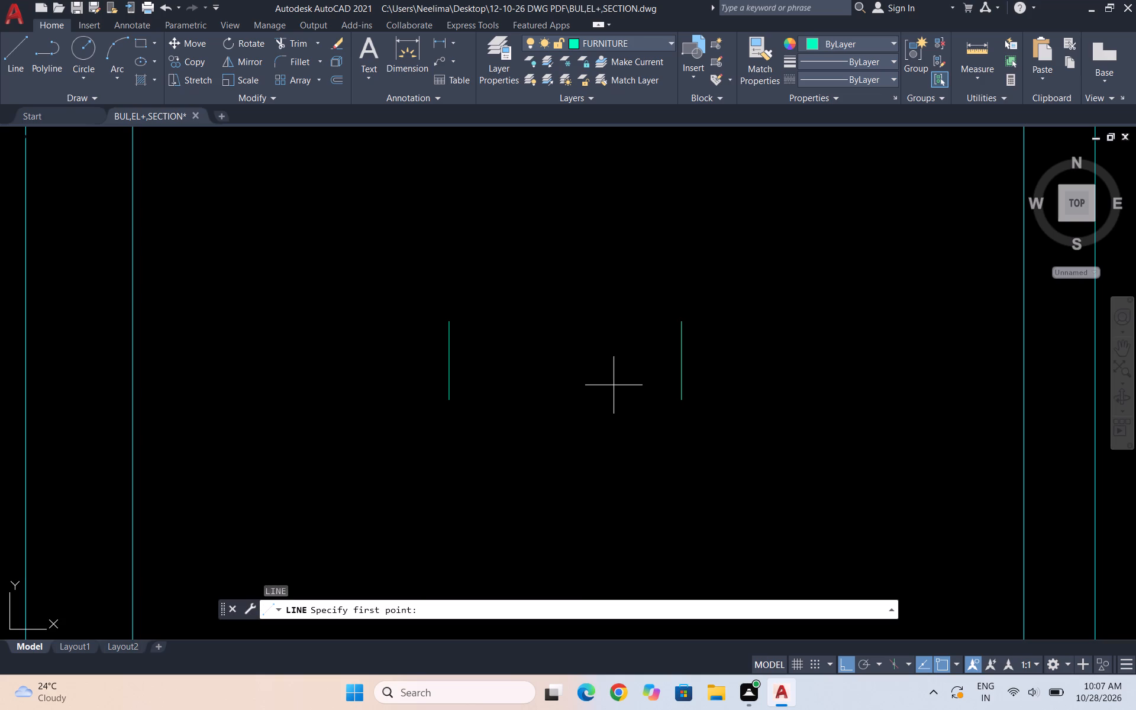
click(451, 396)
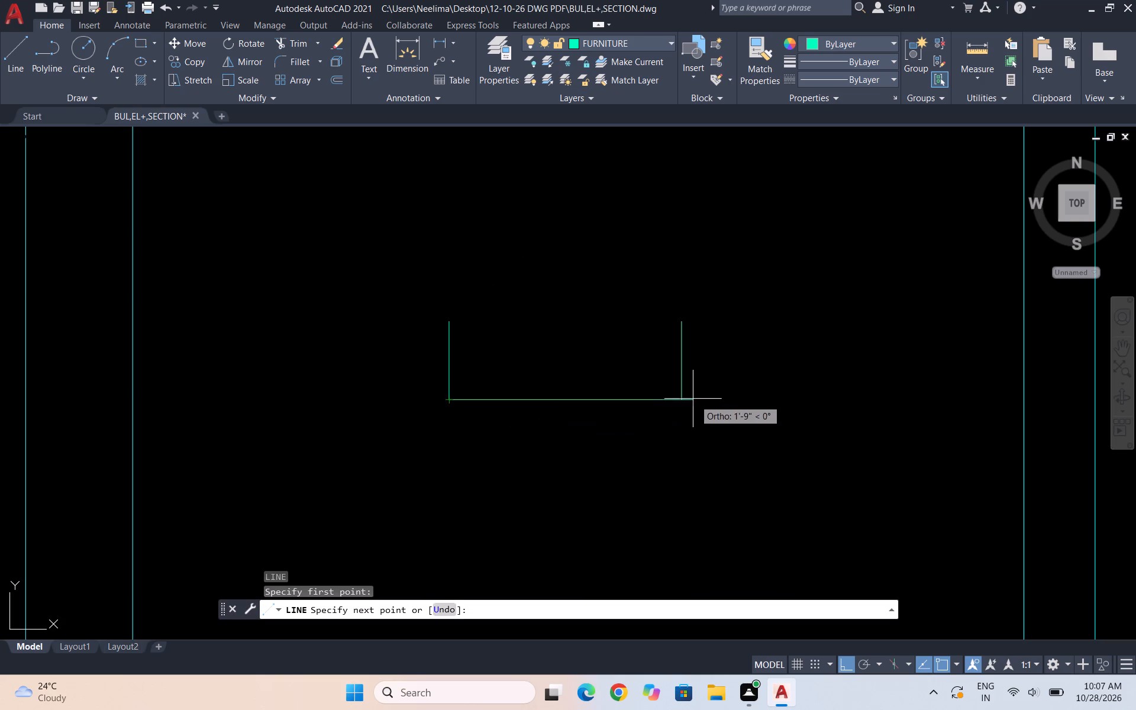
click(680, 402)
key(Escape)
scroll(523, 386, down, 2)
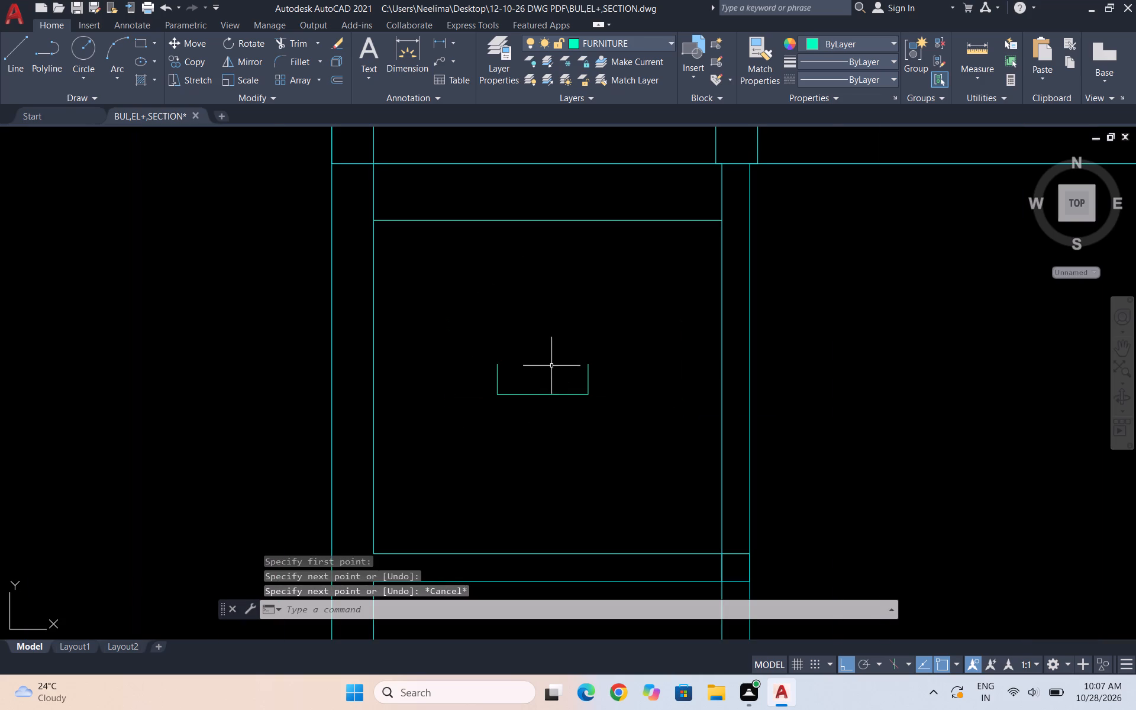
key(space)
click(493, 360)
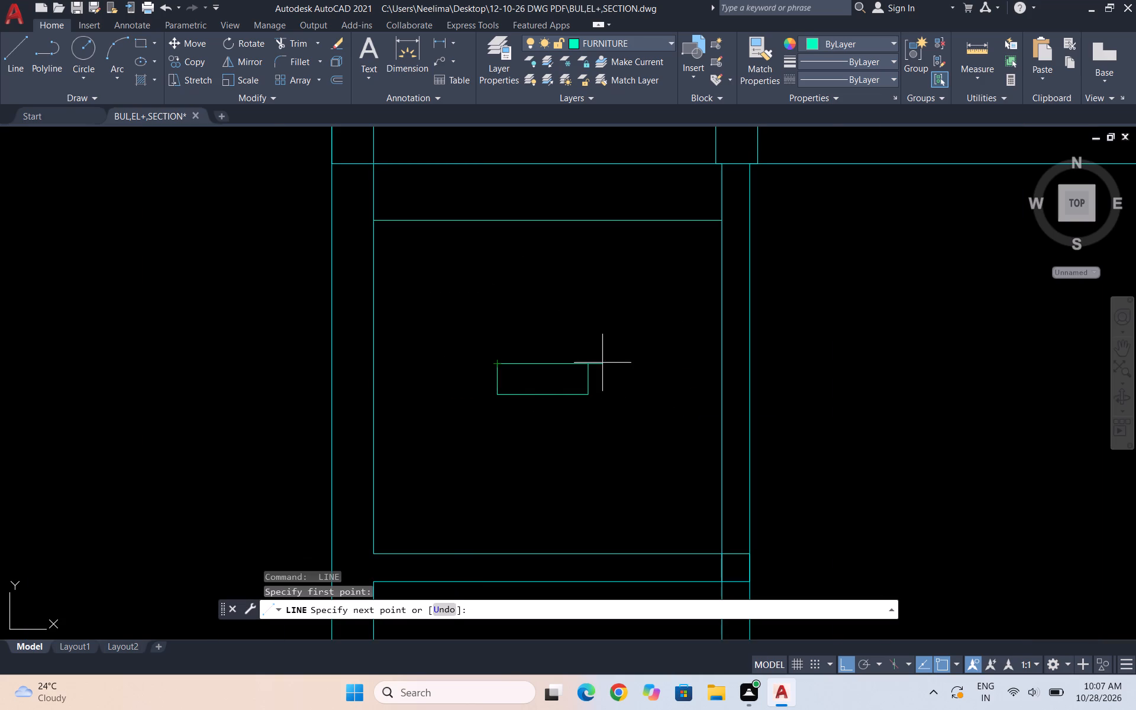
click(588, 364)
key(Escape)
Move the rectangle's bottom line straight up to the midpoint height of its side lines.
drag(621, 447, 612, 437)
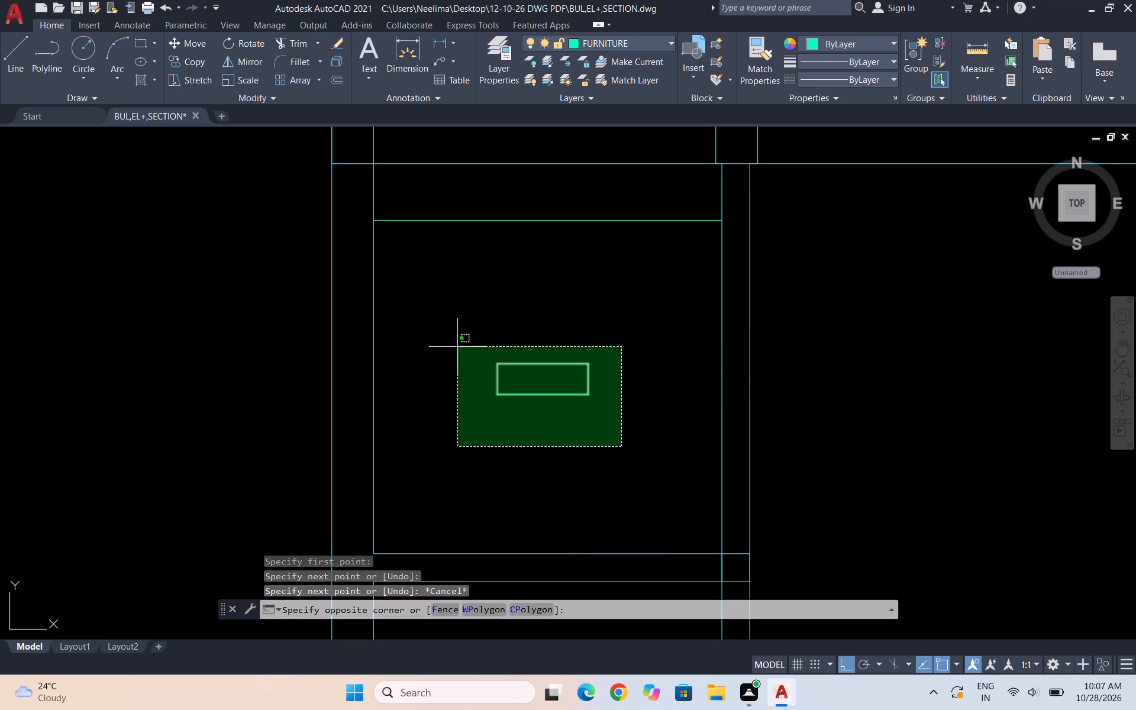
click(458, 345)
scroll(522, 357, up, 1)
key(Escape)
drag(561, 459, 551, 446)
click(522, 414)
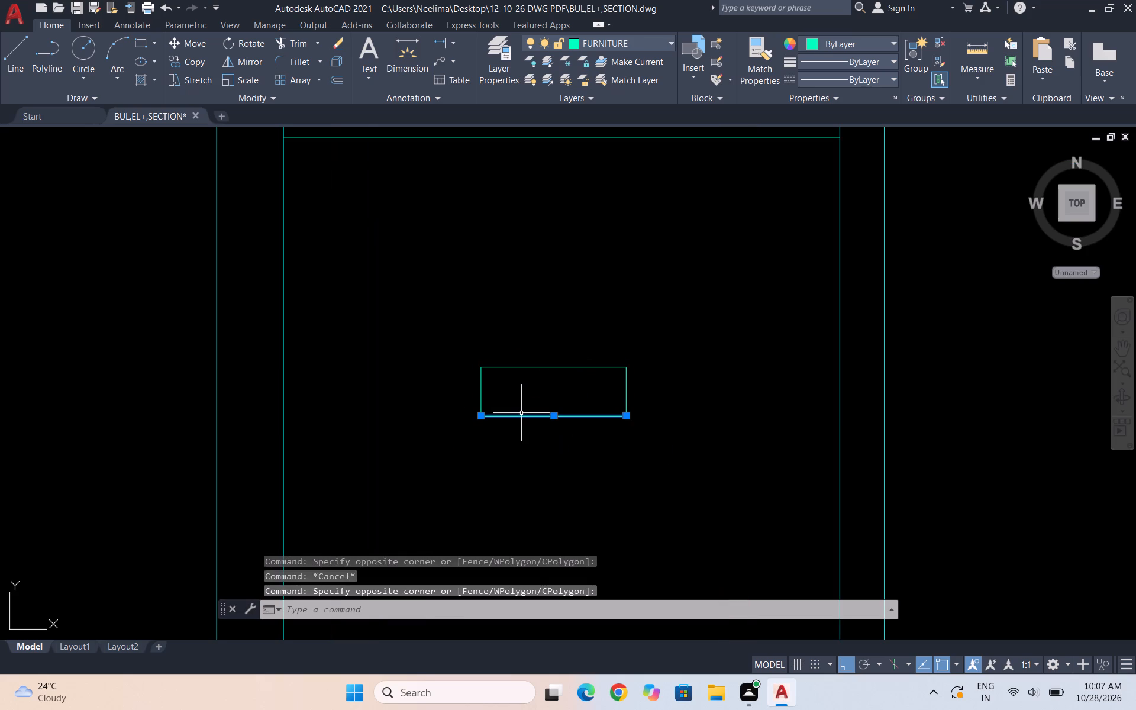
key(m)
key(Return)
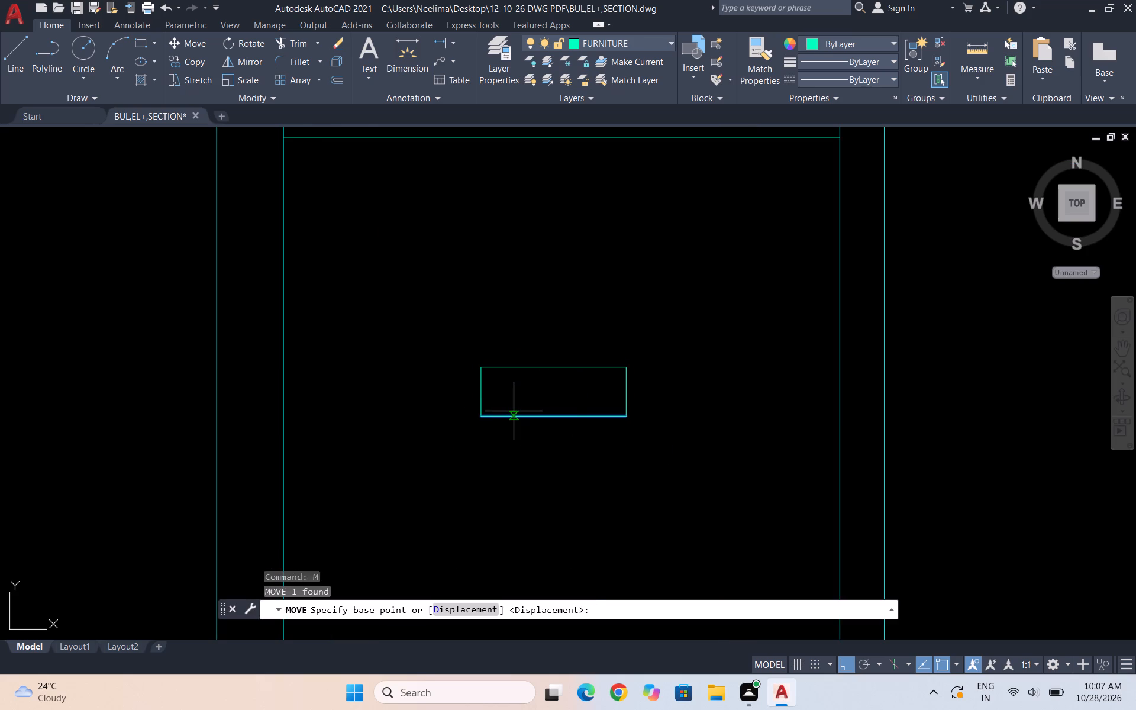
click(553, 417)
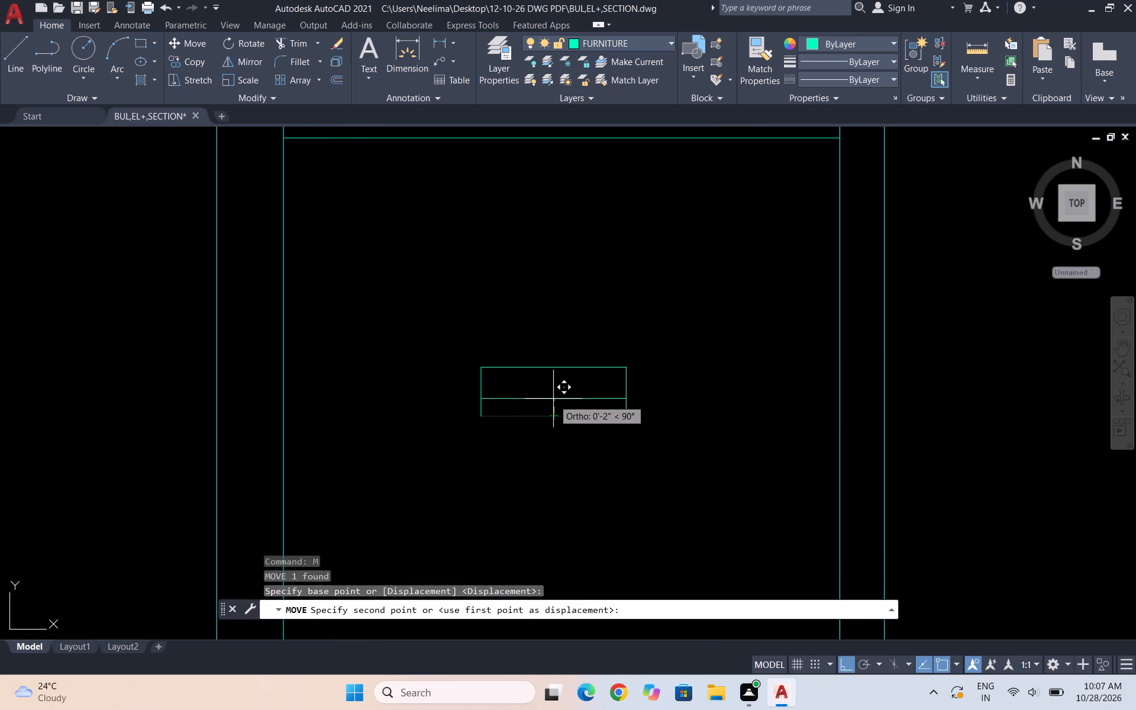
click(556, 392)
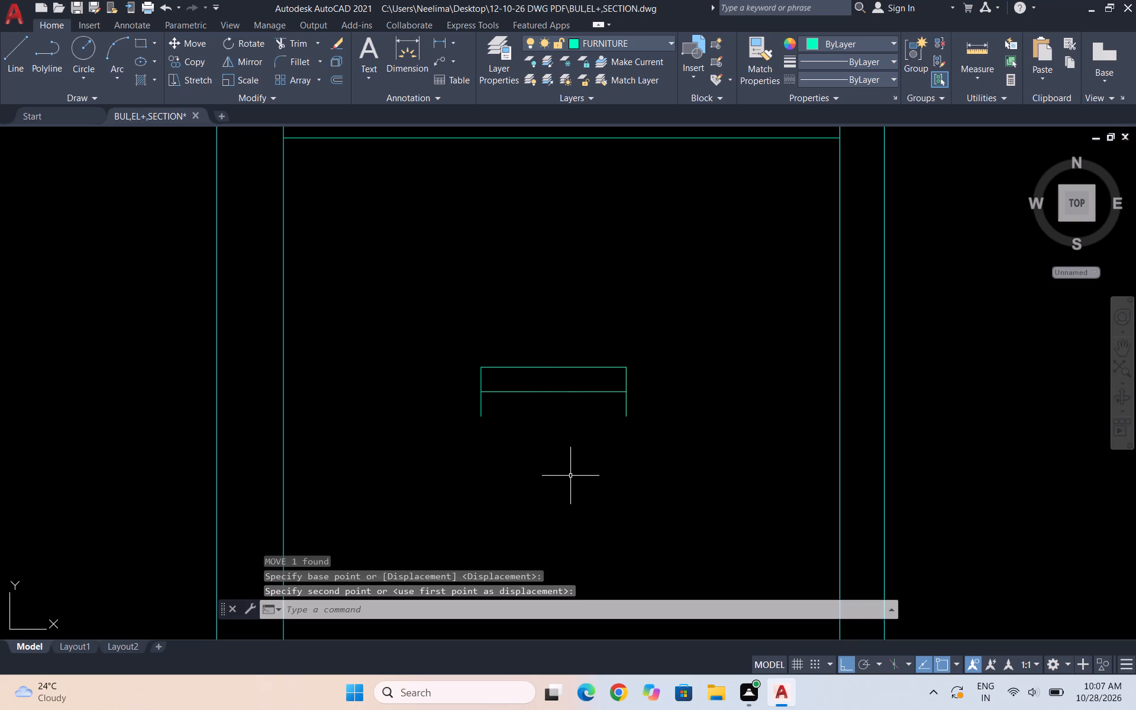
key(Escape)
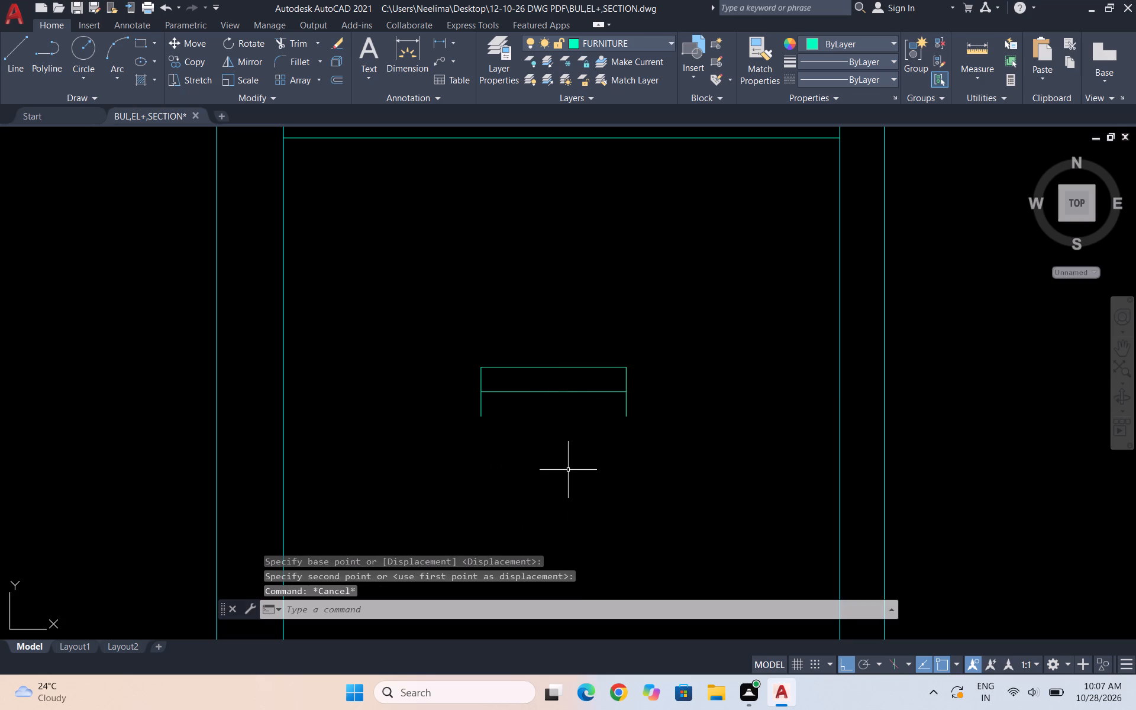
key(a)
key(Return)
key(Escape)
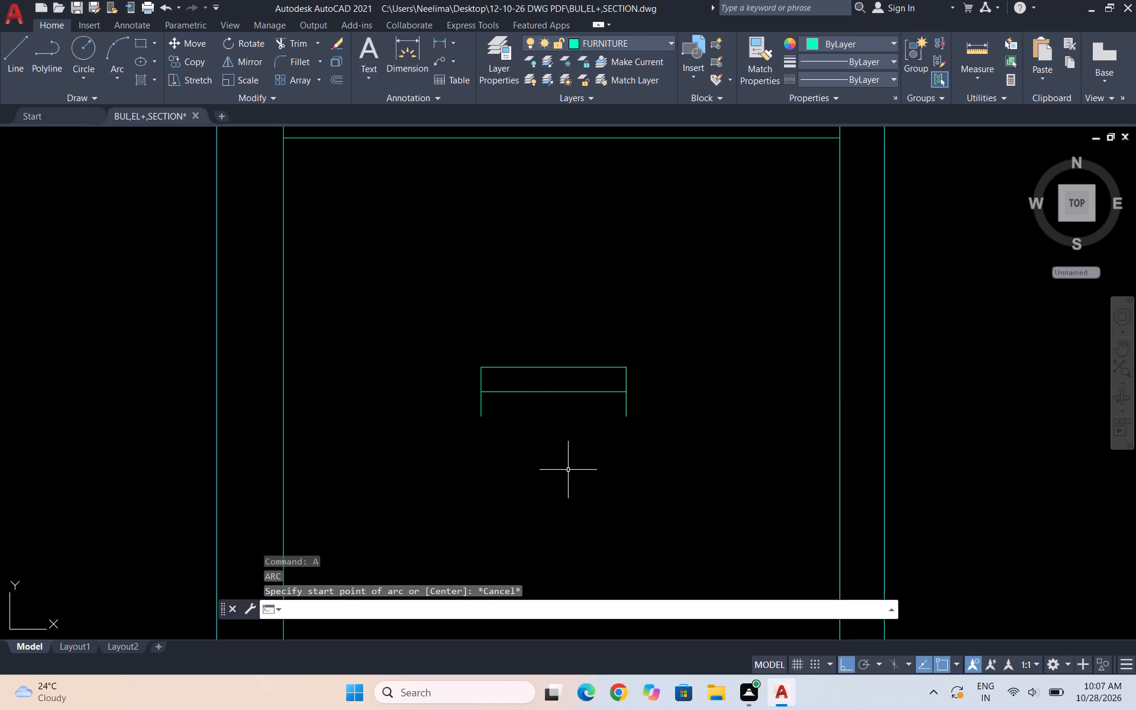
Draw a vertical line downward from just inside the right side line, starting level with the side lines' lower ends.
key(l)
key(Return)
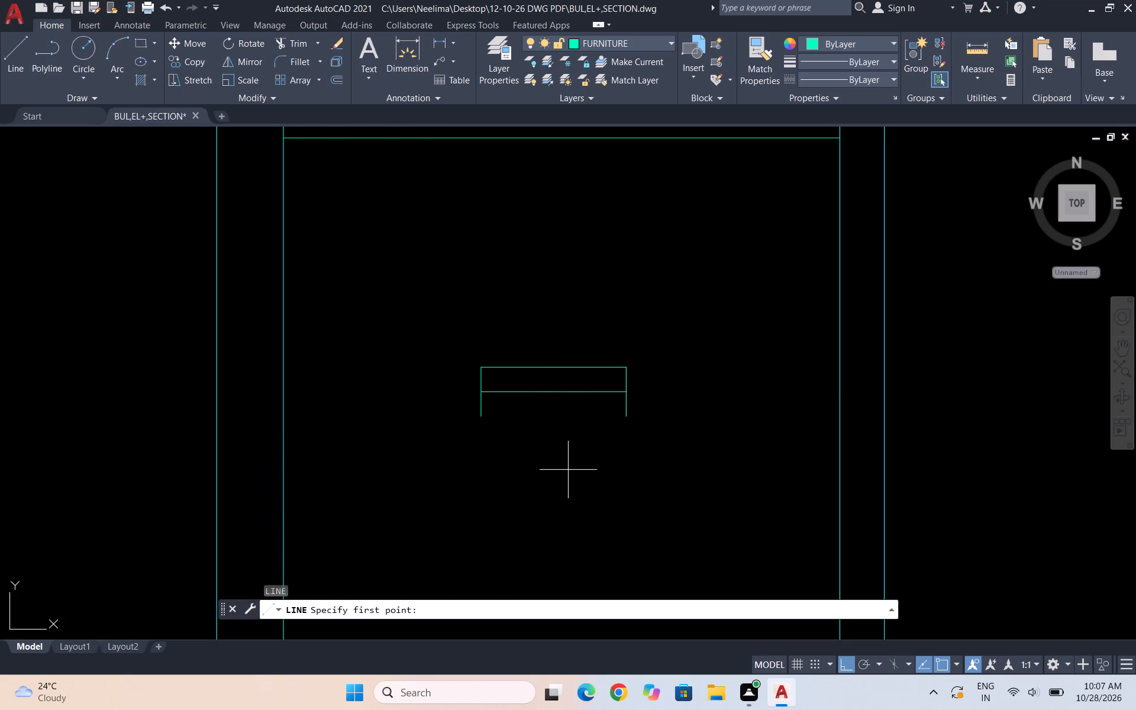
scroll(586, 381, down, 1)
scroll(576, 411, up, 2)
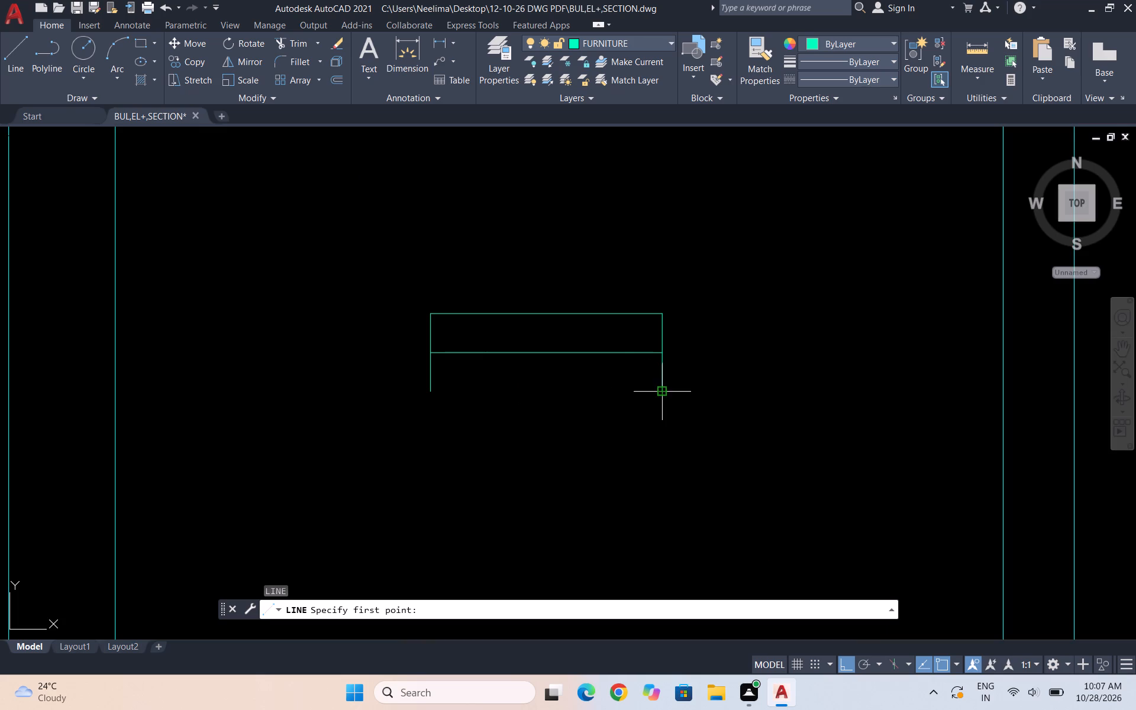
click(628, 389)
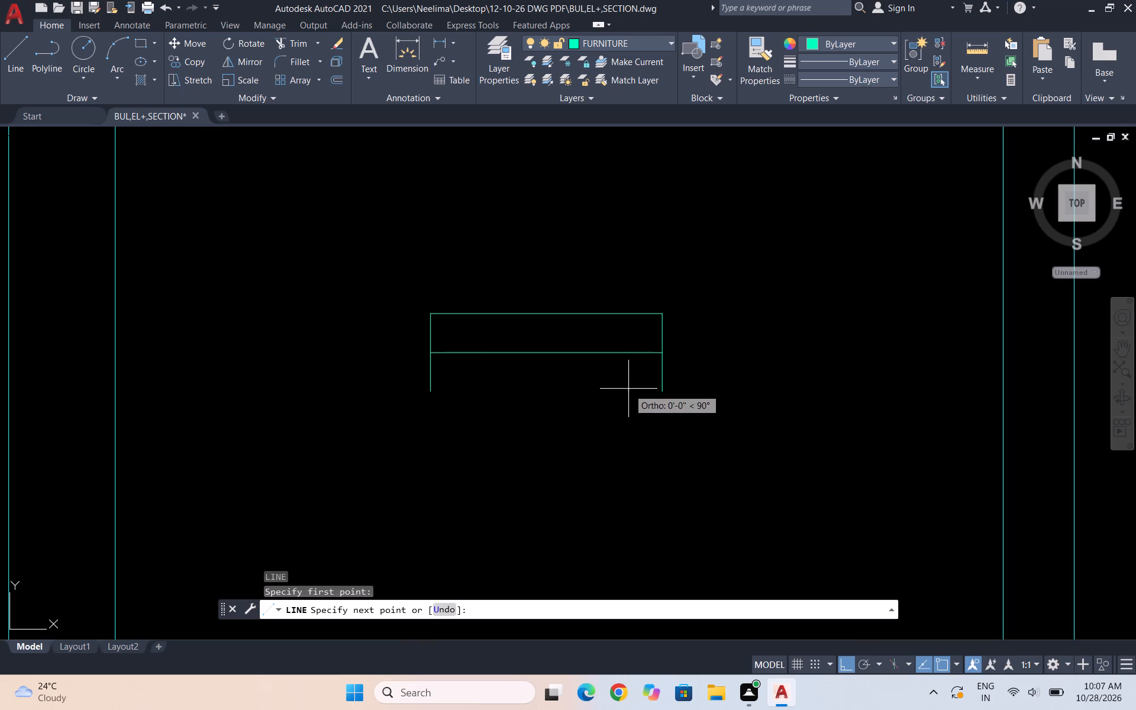
scroll(612, 434, down, 2)
scroll(619, 454, up, 1)
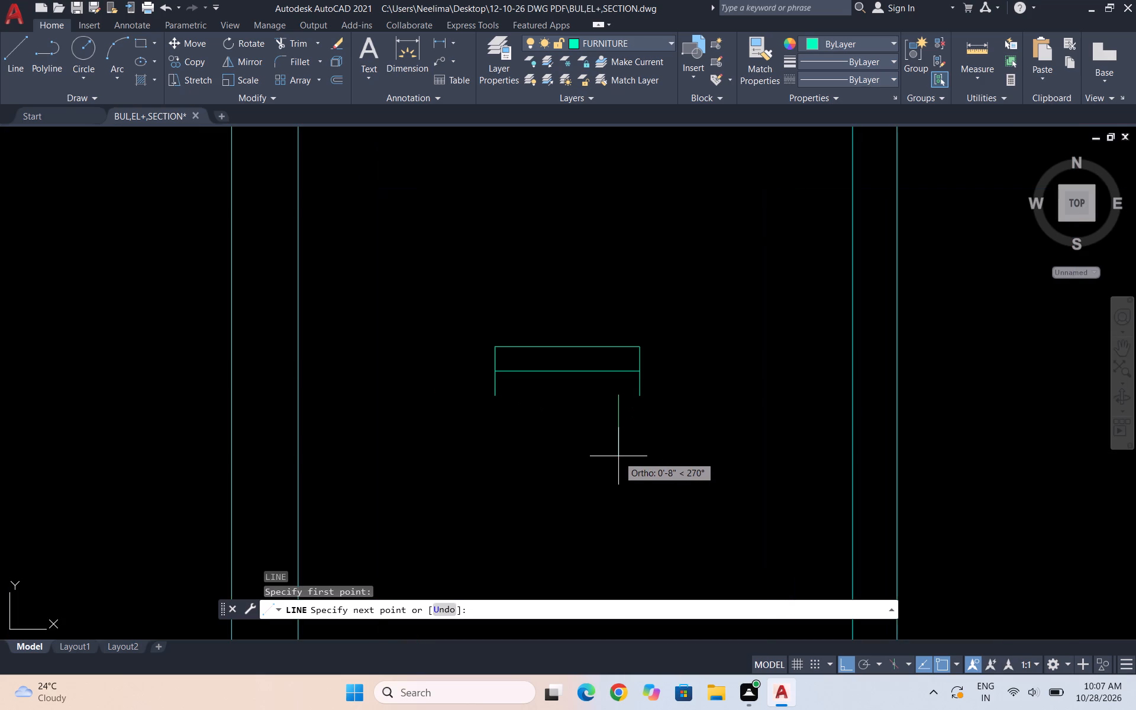
scroll(618, 454, up, 1)
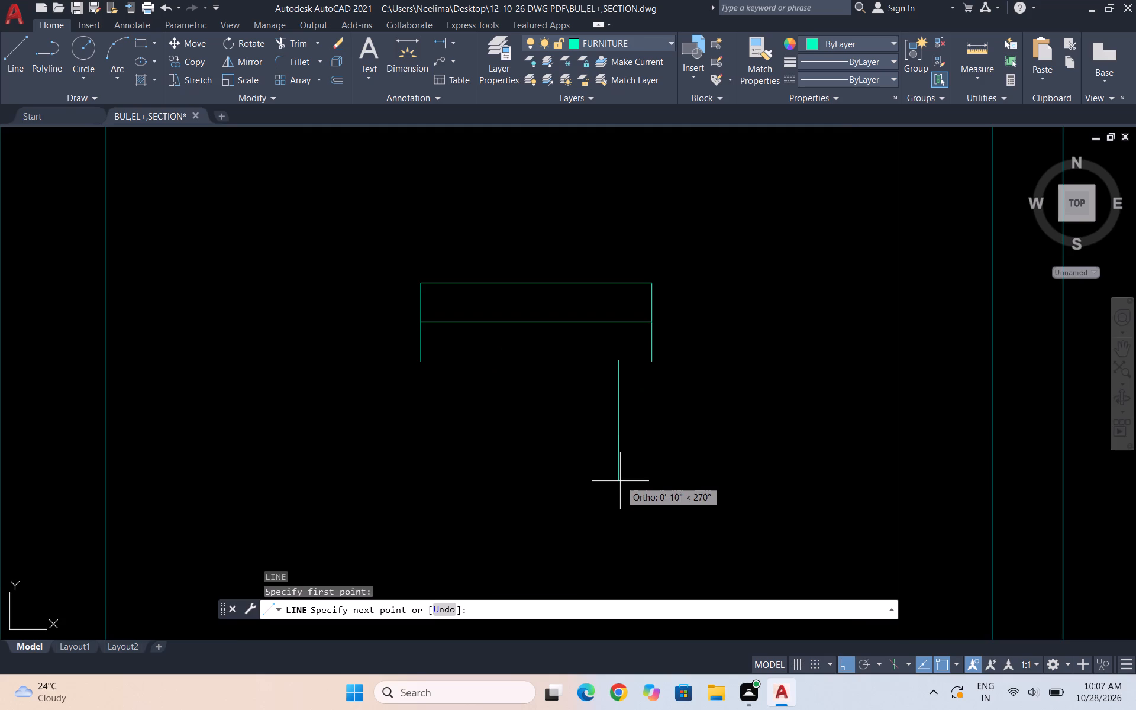
scroll(620, 486, down, 1)
click(621, 475)
key(Escape)
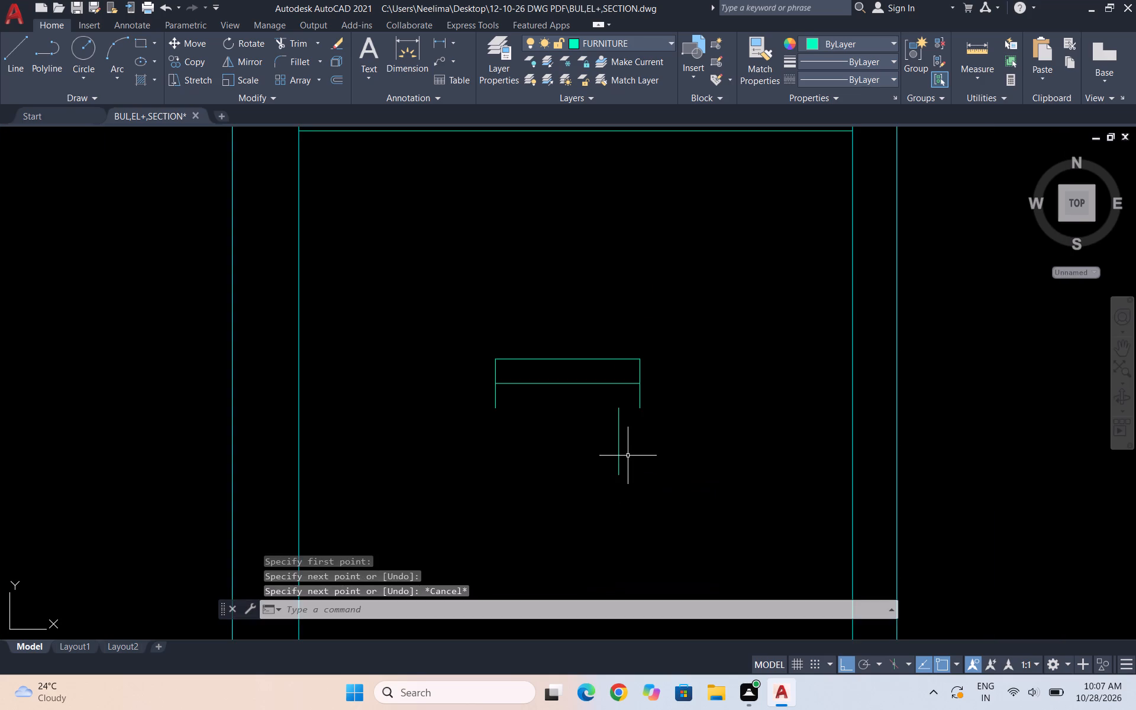
Copy the new lower vertical line about 1'-1" to the left, just inside the left side line.
scroll(628, 456, up, 1)
key(Escape)
click(598, 446)
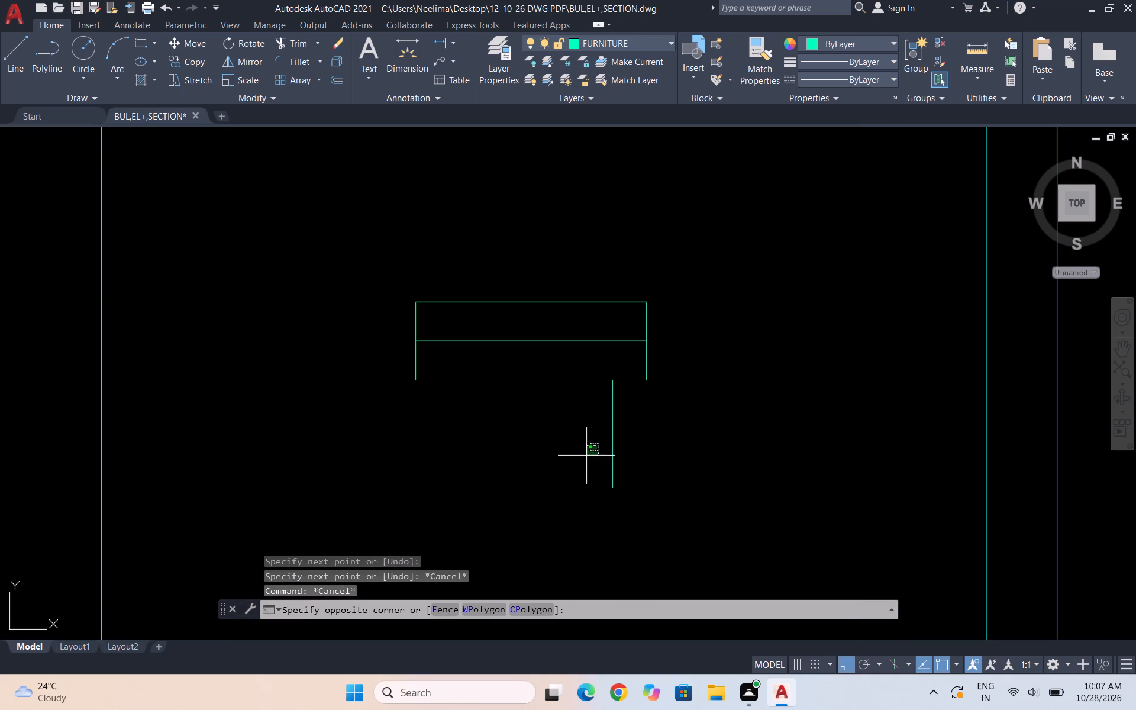
key(Escape)
click(656, 456)
click(552, 445)
text(CO)
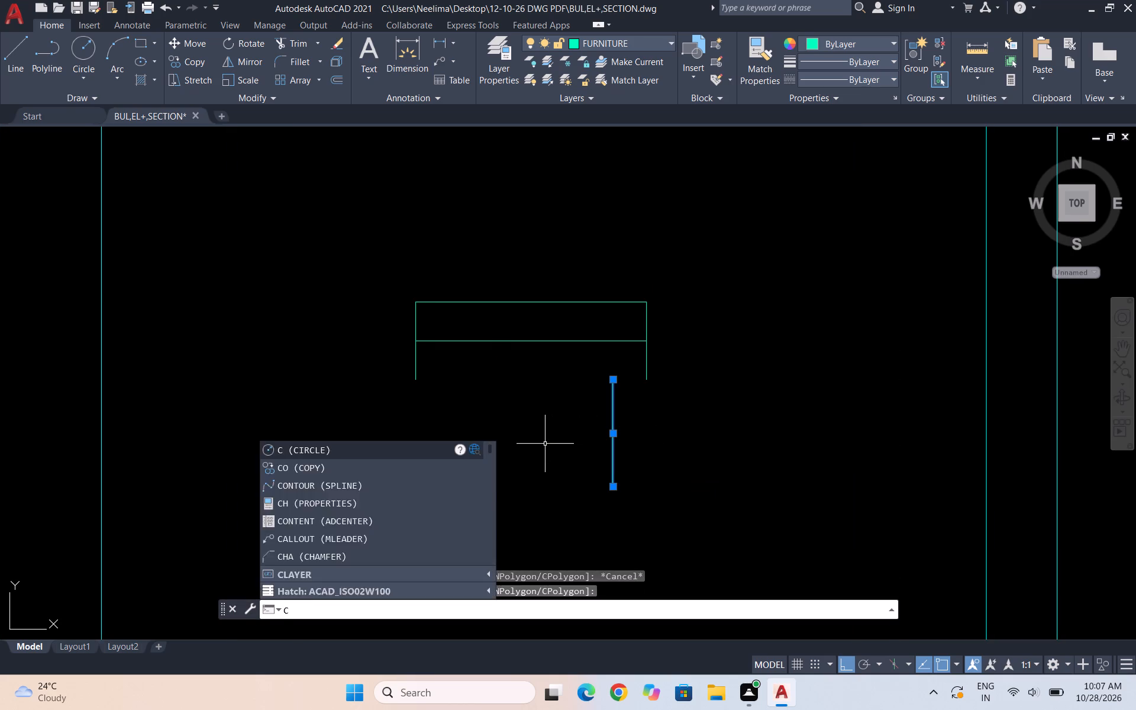
key(Return)
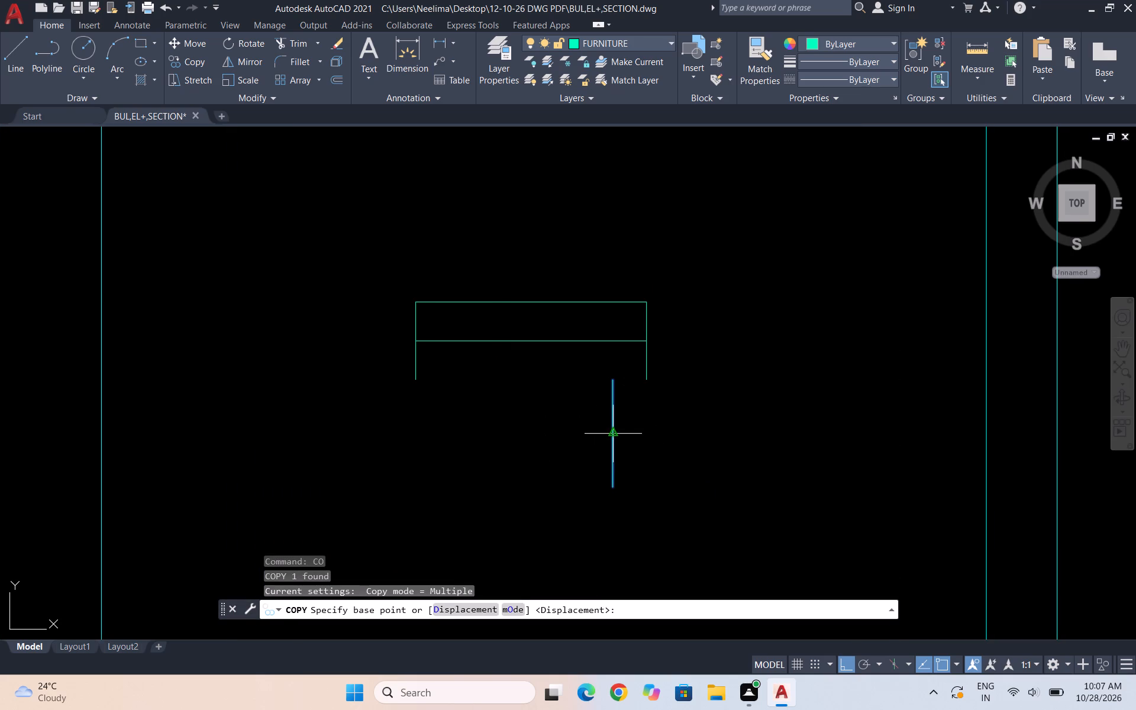
click(617, 435)
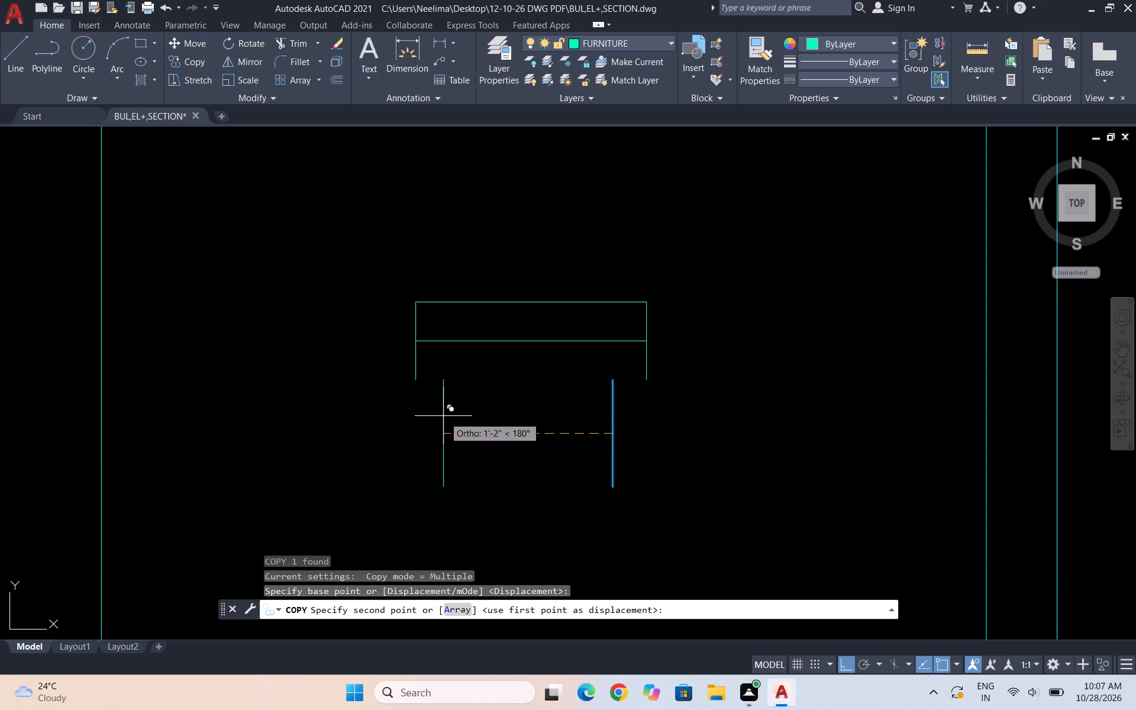
click(456, 387)
key(Escape)
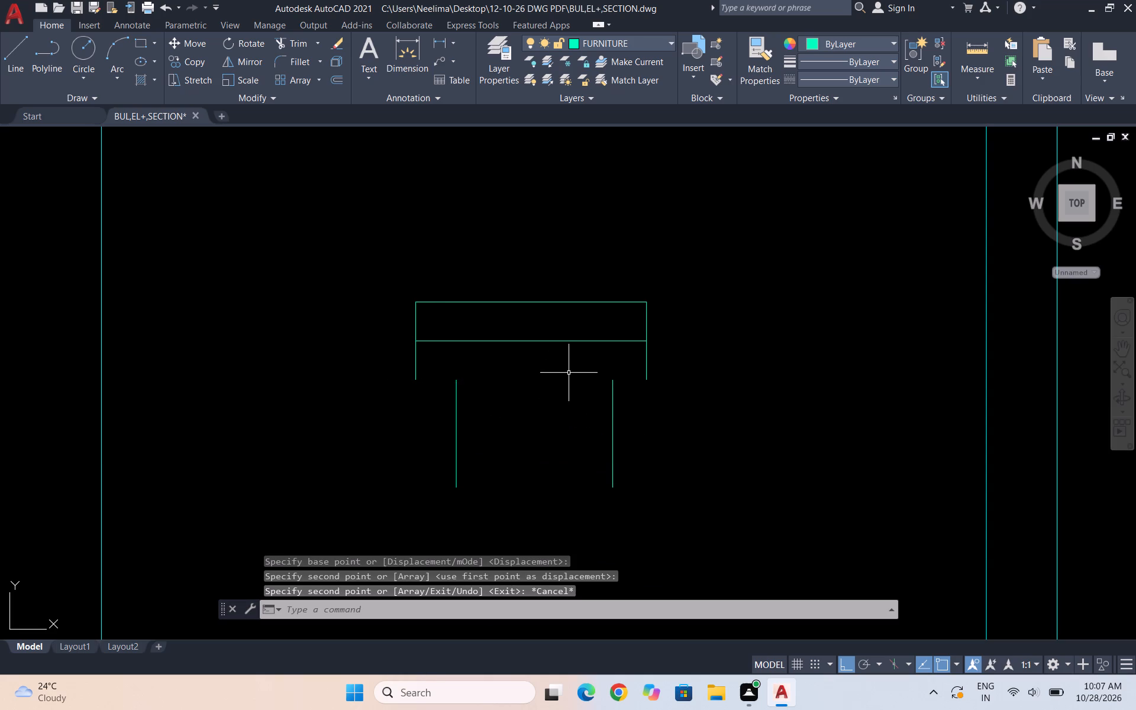
Draw a three-point arc from the left side line's lower end through the top of the left lower vertical line, ending below the fixture.
key(a)
key(Return)
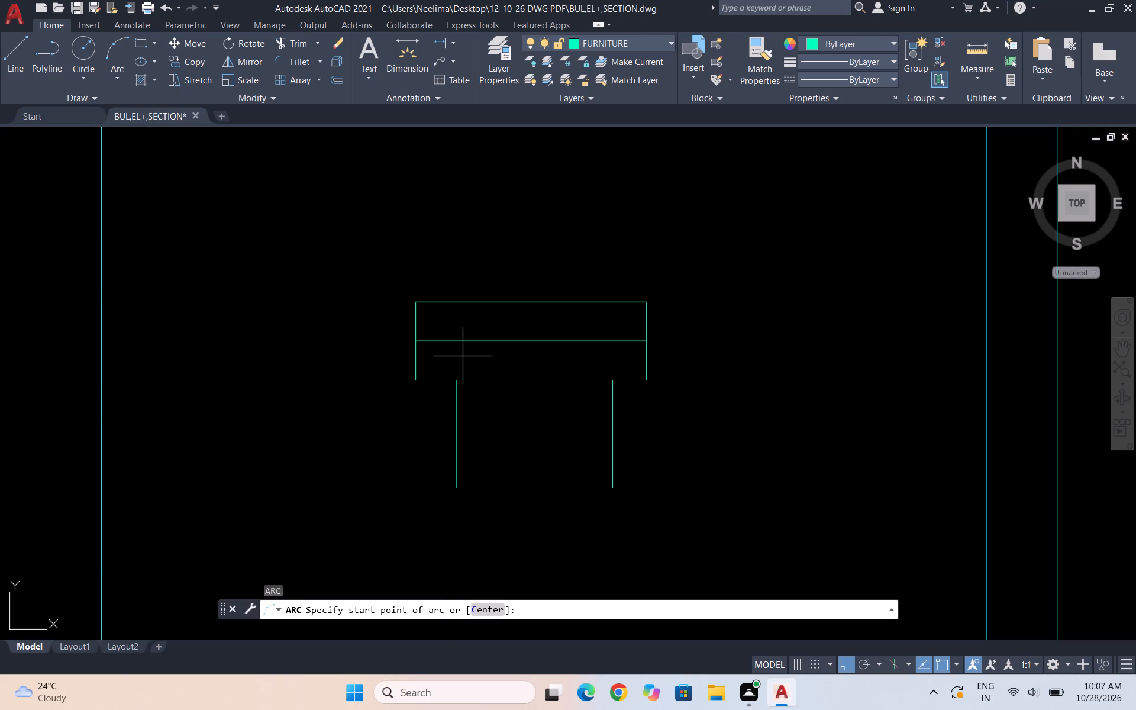
scroll(463, 356, up, 2)
click(341, 412)
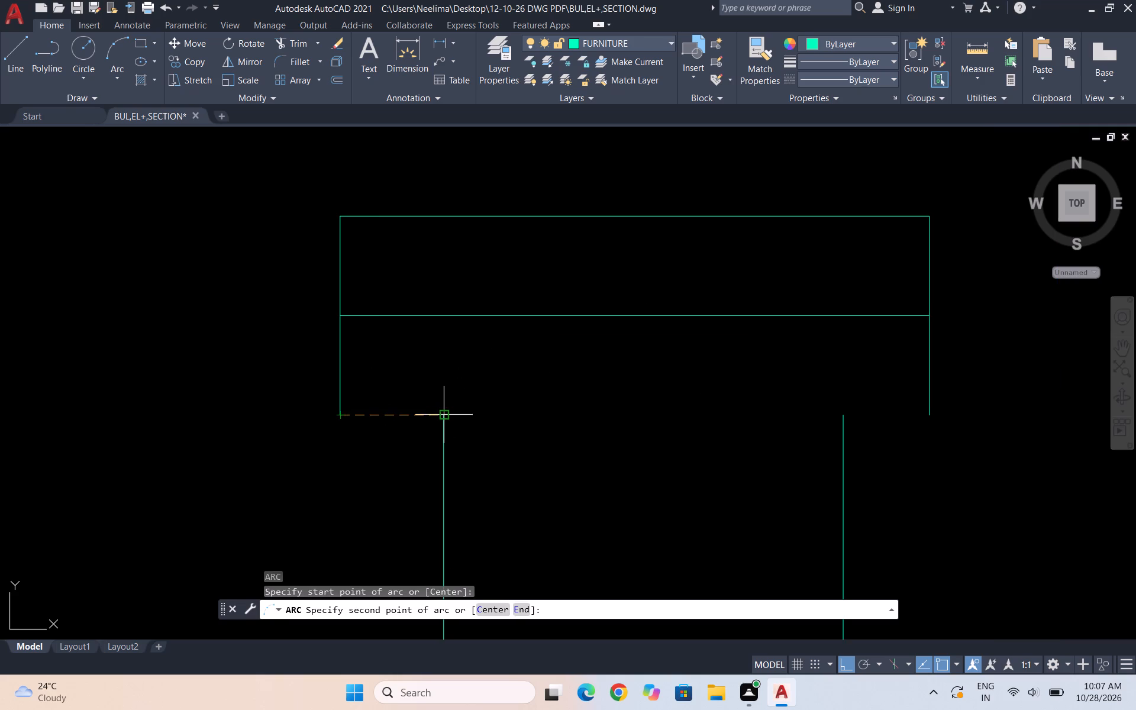
click(444, 419)
scroll(386, 476, down, 4)
click(352, 505)
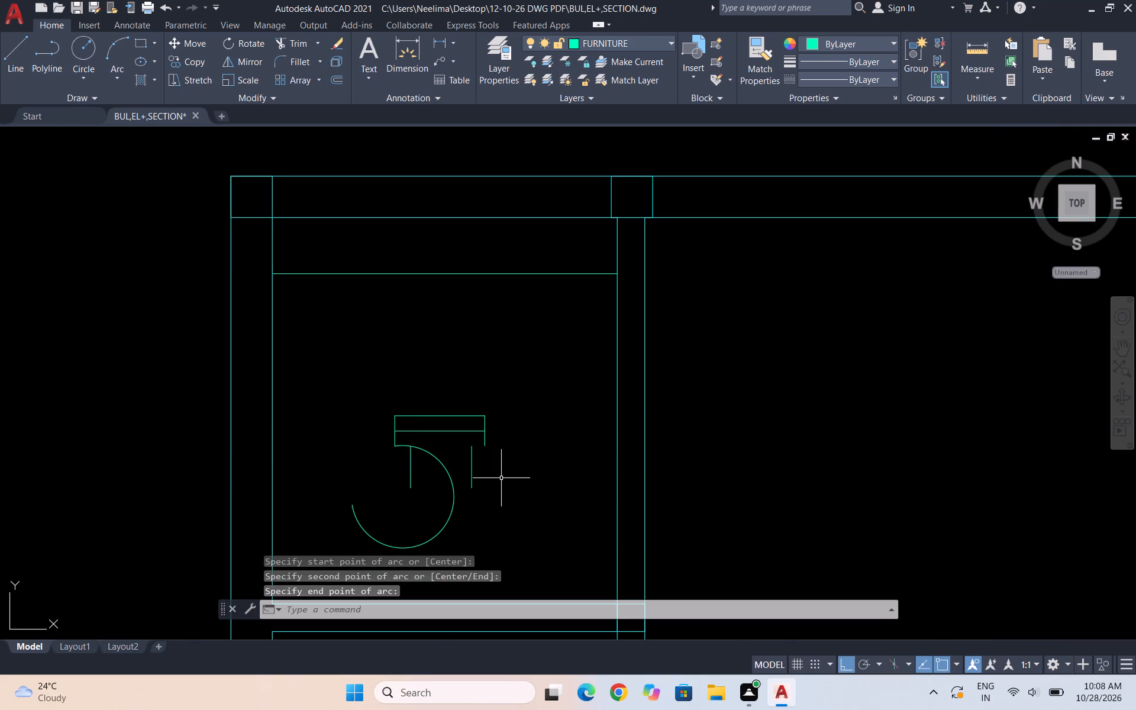
Trim the excess of the arc beyond the top of the left lower vertical line.
text(TR)
key(Return)
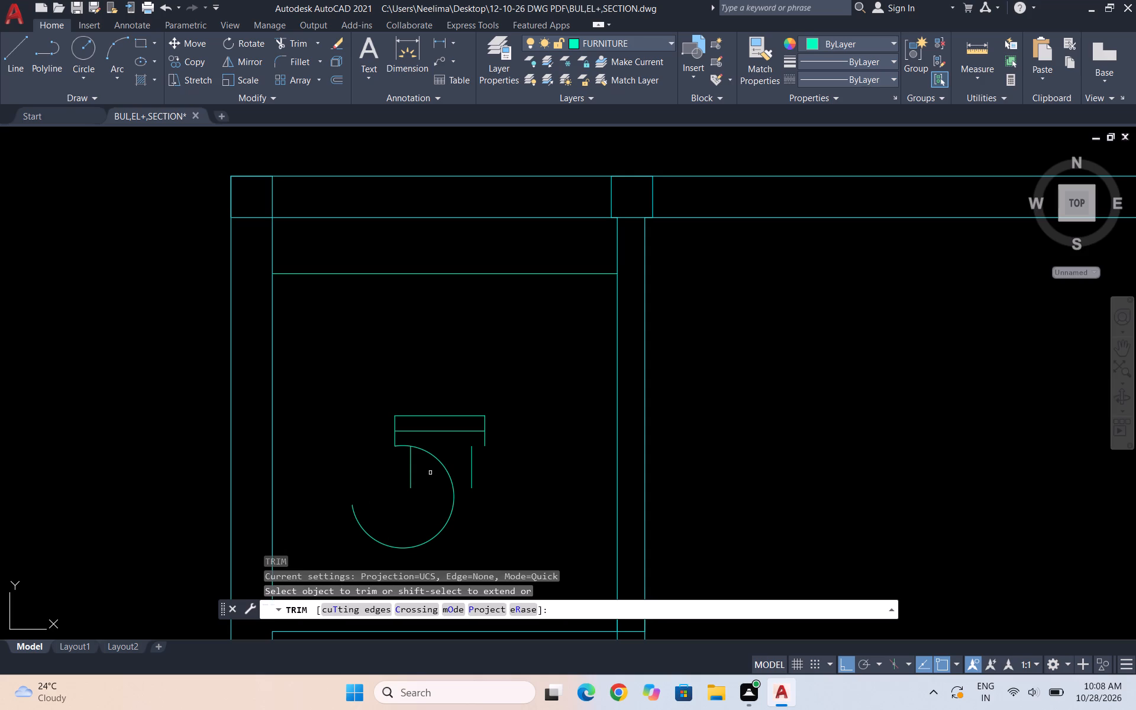
click(446, 471)
key(Escape)
key(Escape)
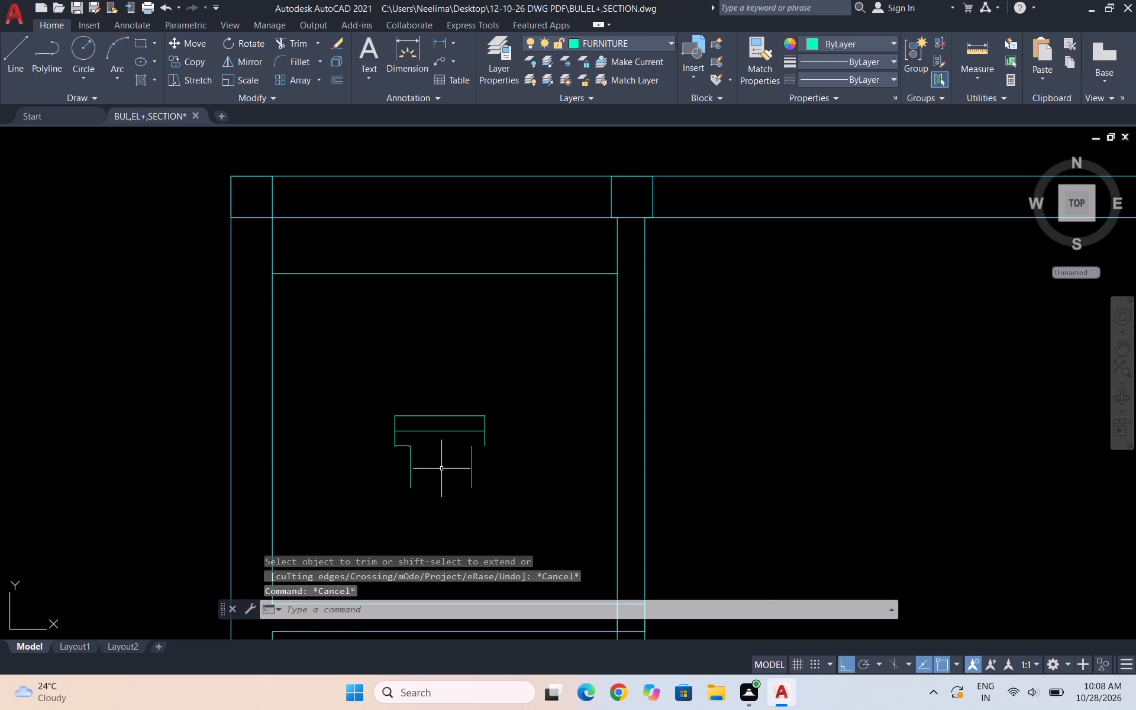
Draw a three-point arc from the top of the right lower vertical line through the right side line's lower end, ending outside the fixture.
scroll(442, 467, up, 2)
key(a)
key(Return)
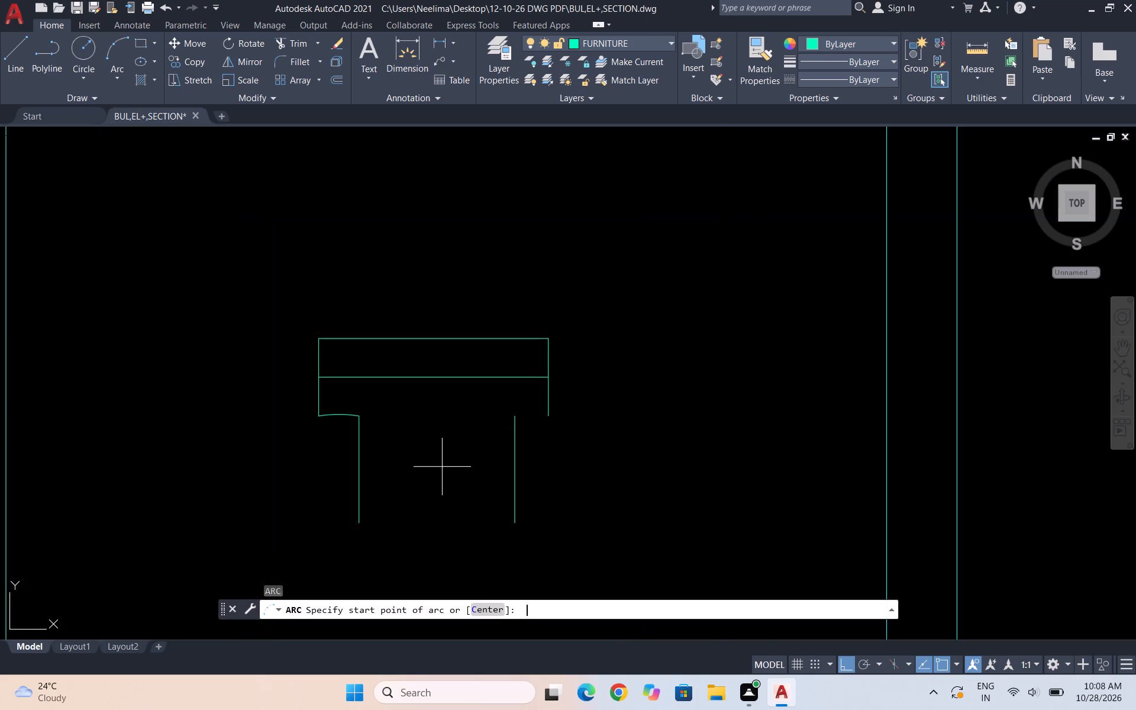
scroll(555, 418, up, 1)
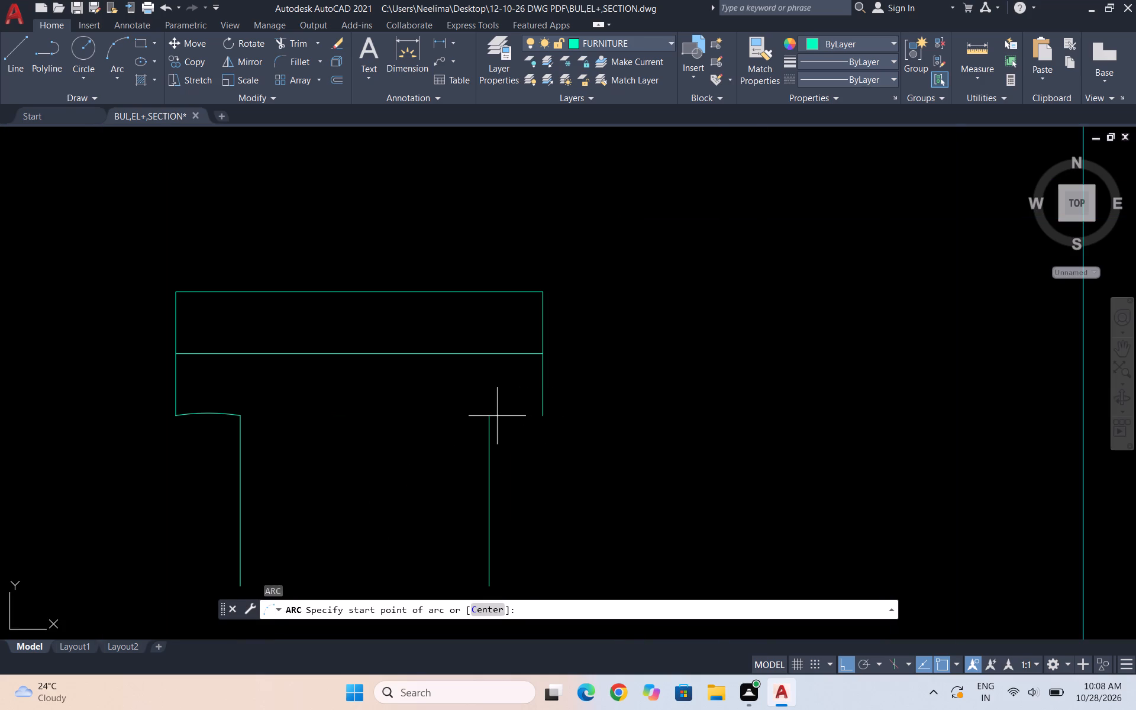
click(492, 419)
click(544, 413)
scroll(545, 390, down, 2)
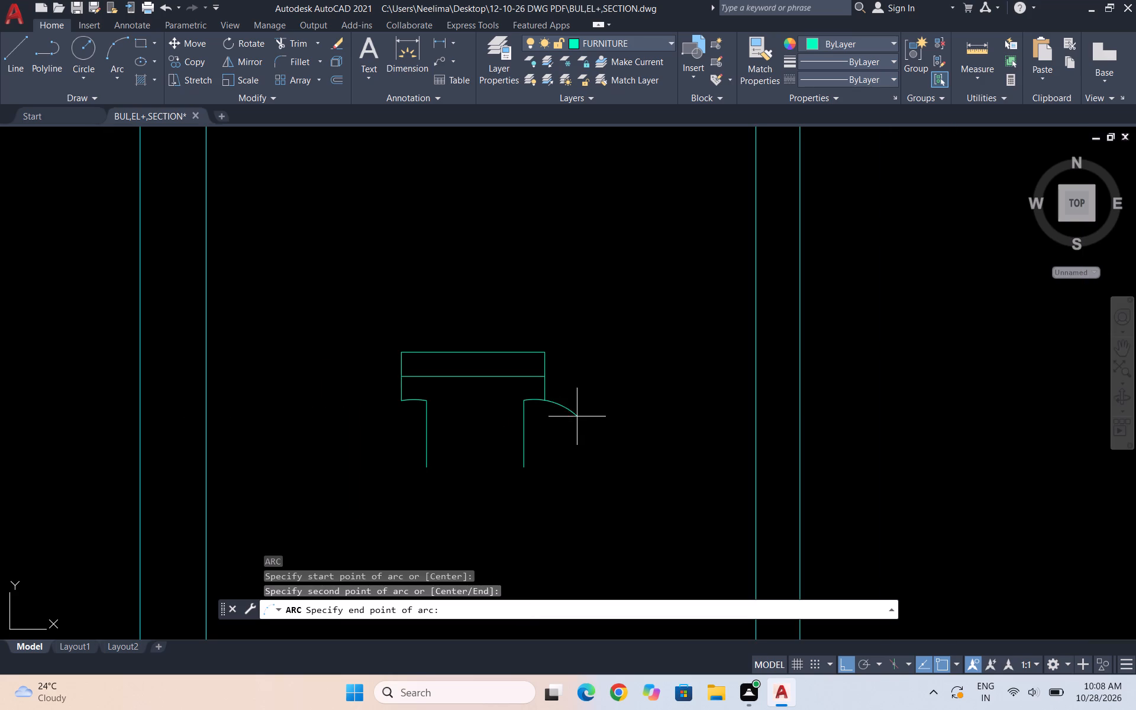
click(550, 442)
key(Escape)
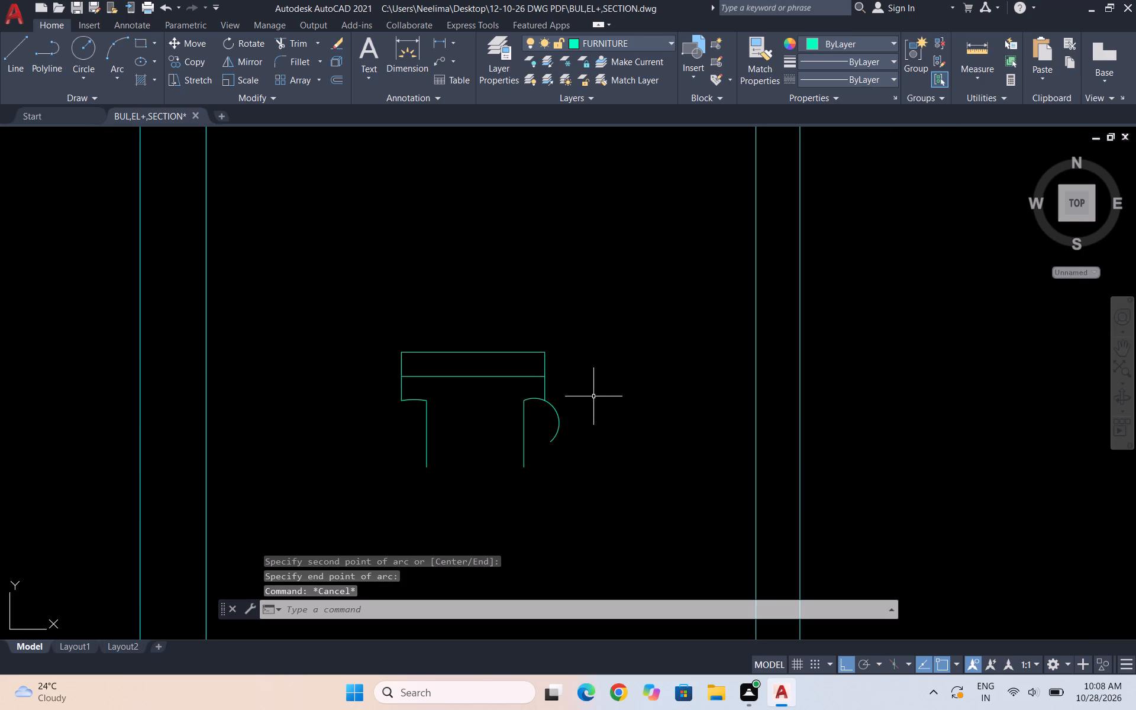
Trim the excess of the right arc beyond the side line's lower end.
scroll(593, 396, up, 1)
text(TR)
key(Return)
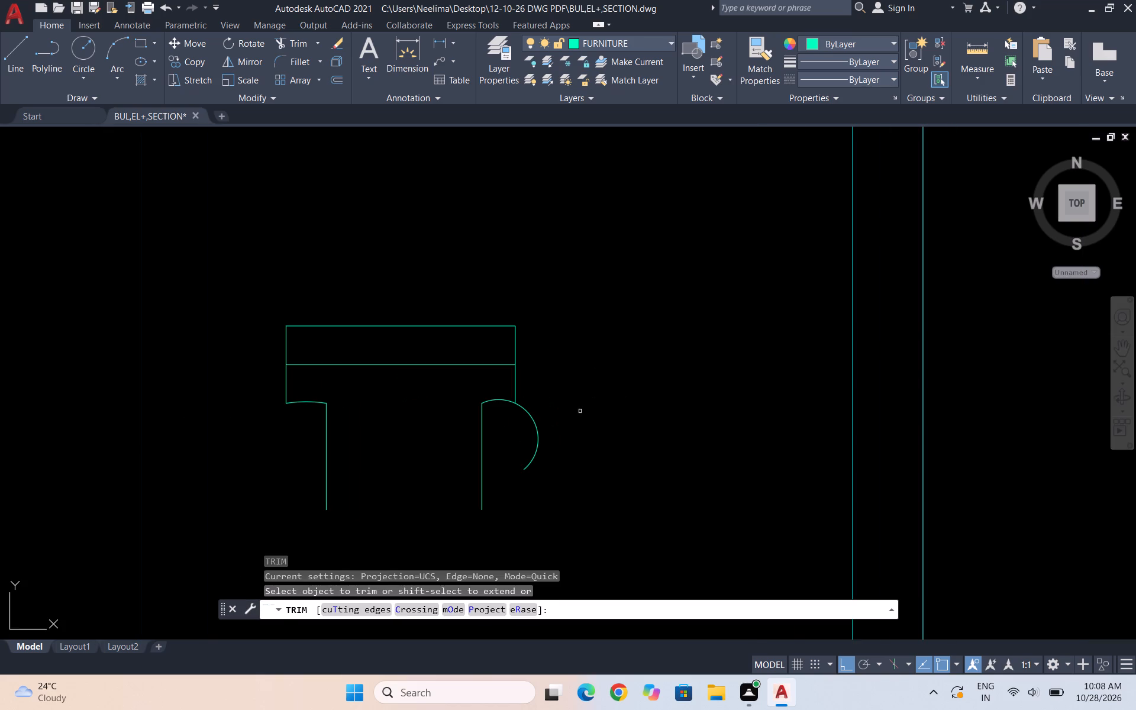
click(709, 403)
click(523, 437)
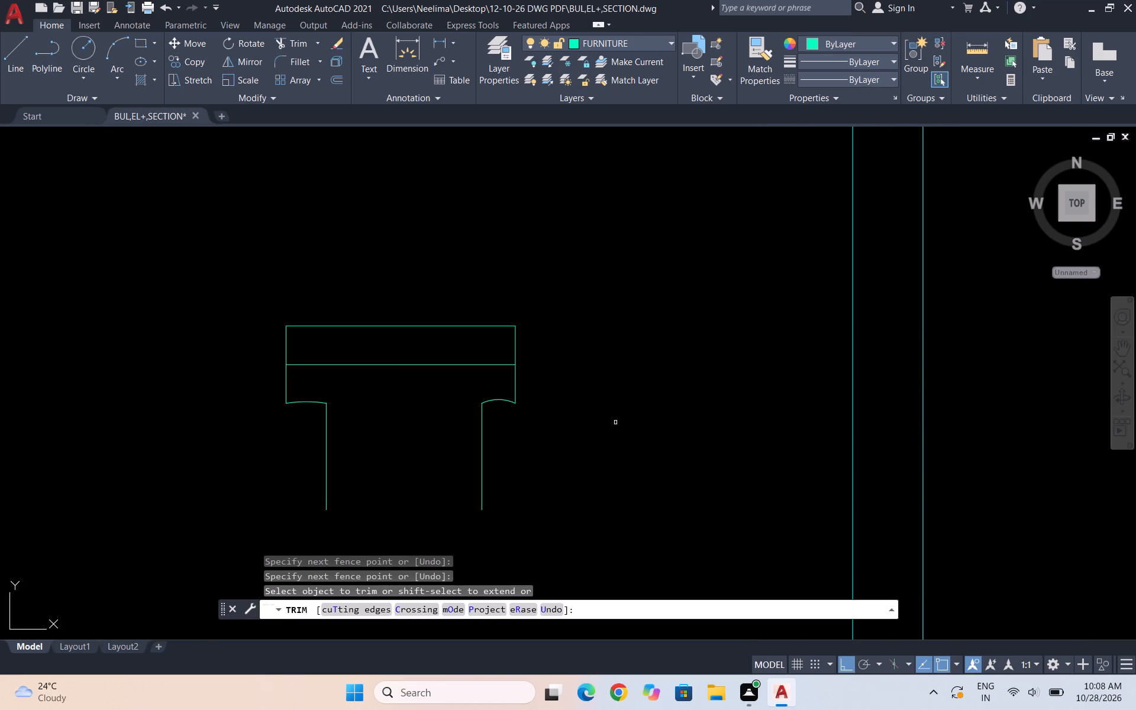
key(Escape)
Draw a bulging bottom arc from the left vertical line's lower end through the right one's lower end, ending on the right vertical line.
scroll(541, 354, down, 1)
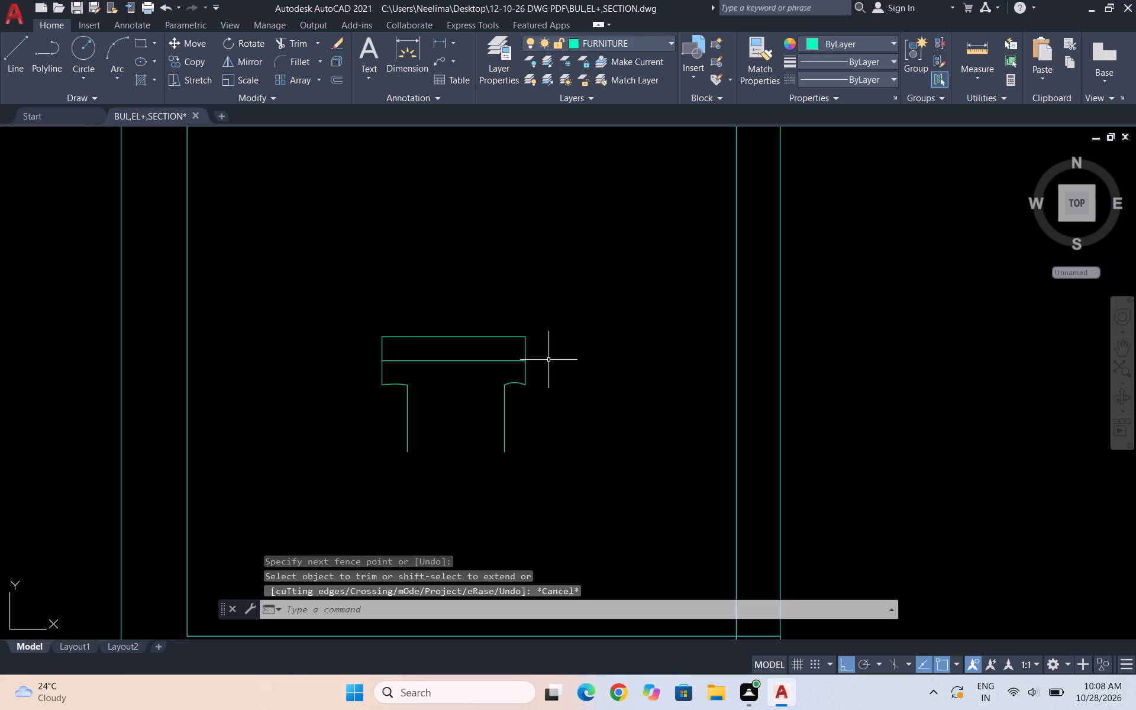
key(a)
key(Return)
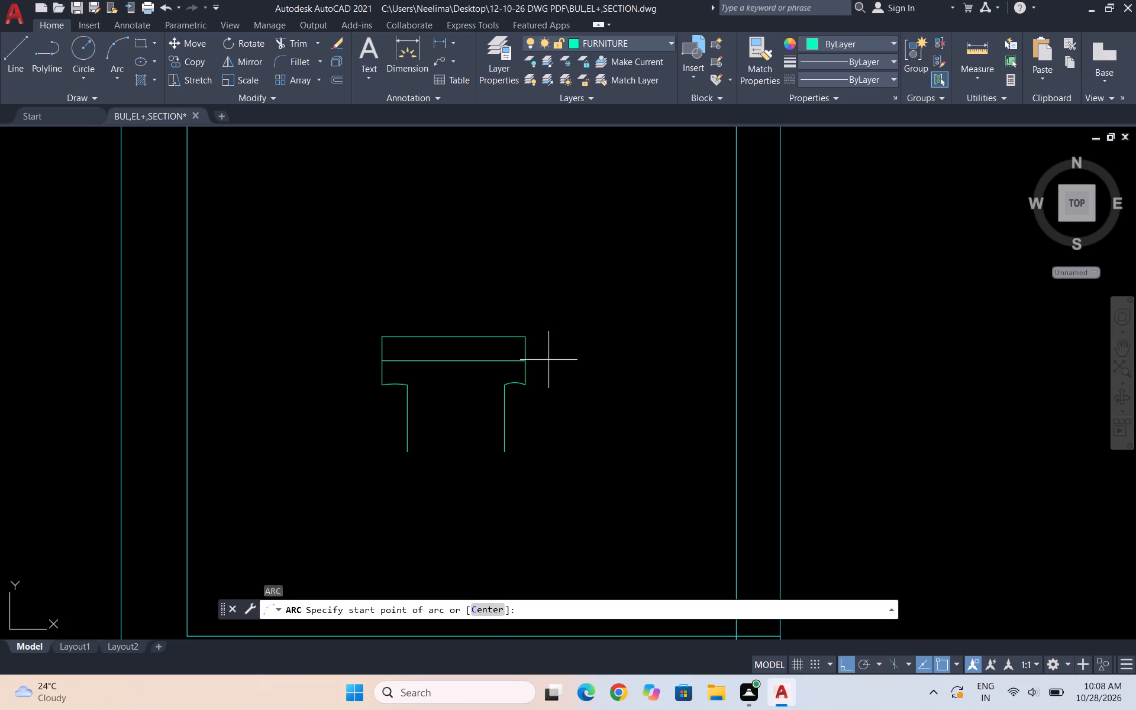
click(409, 455)
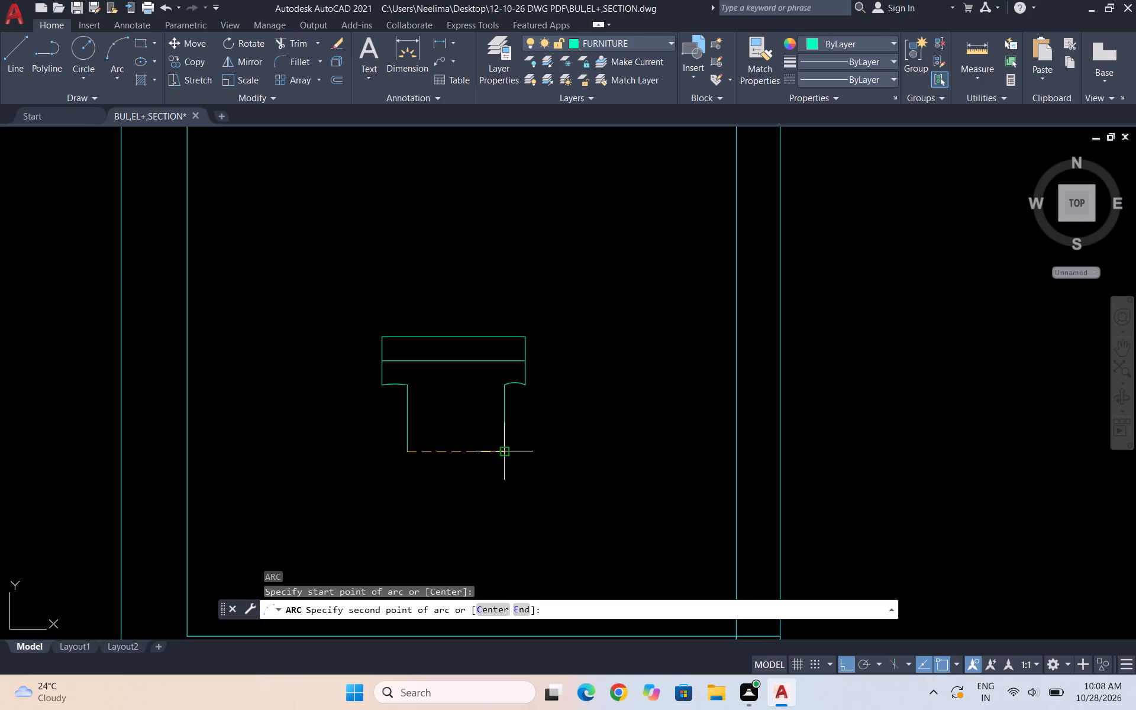
click(502, 451)
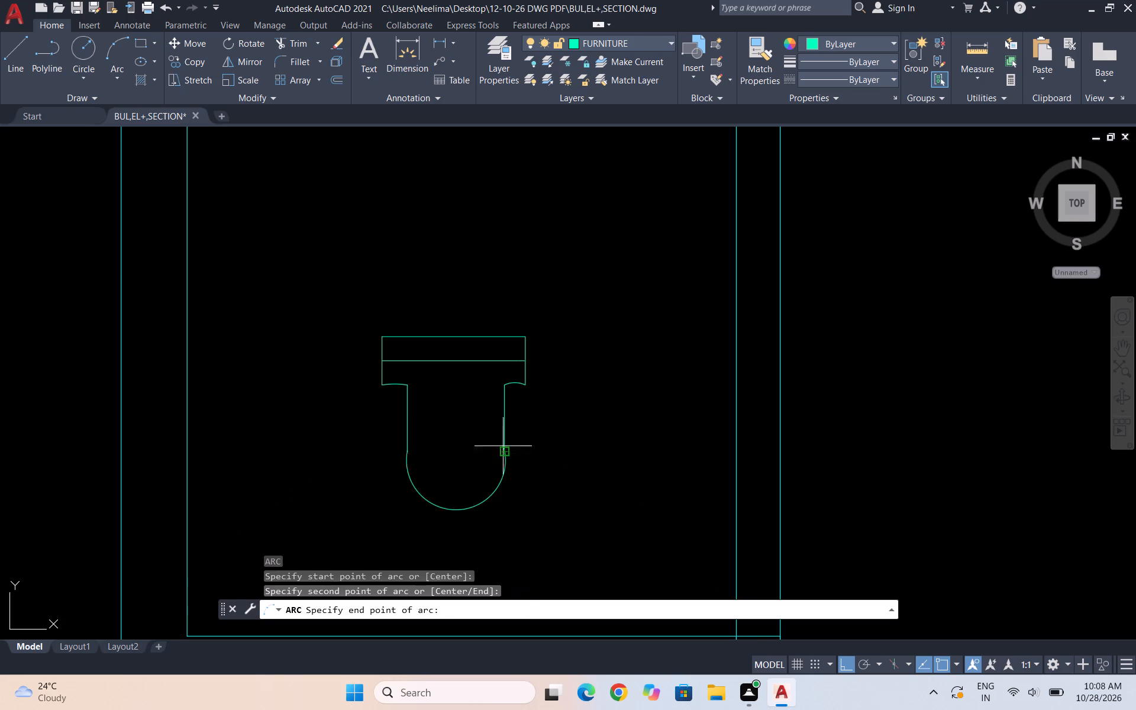
click(512, 404)
Trim the excess of the bottom arc outside the right lower vertical line.
scroll(516, 406, up, 4)
text(TR)
key(shift+Return)
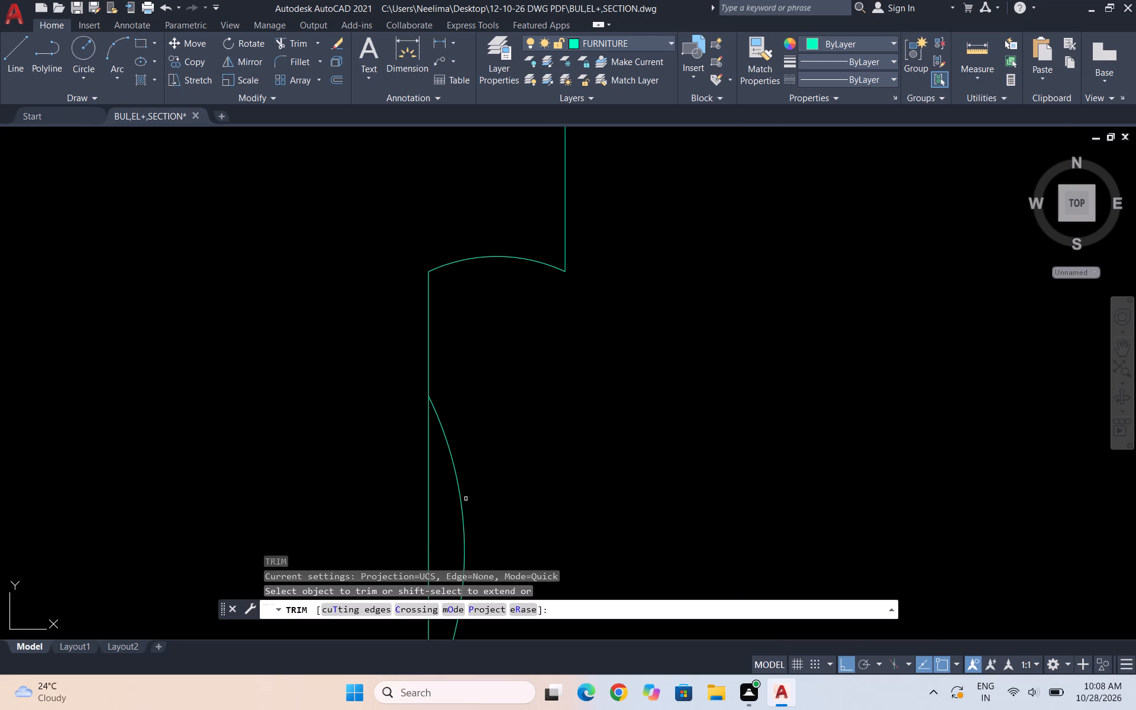
click(460, 508)
scroll(640, 355, down, 3)
scroll(661, 435, down, 1)
key(Escape)
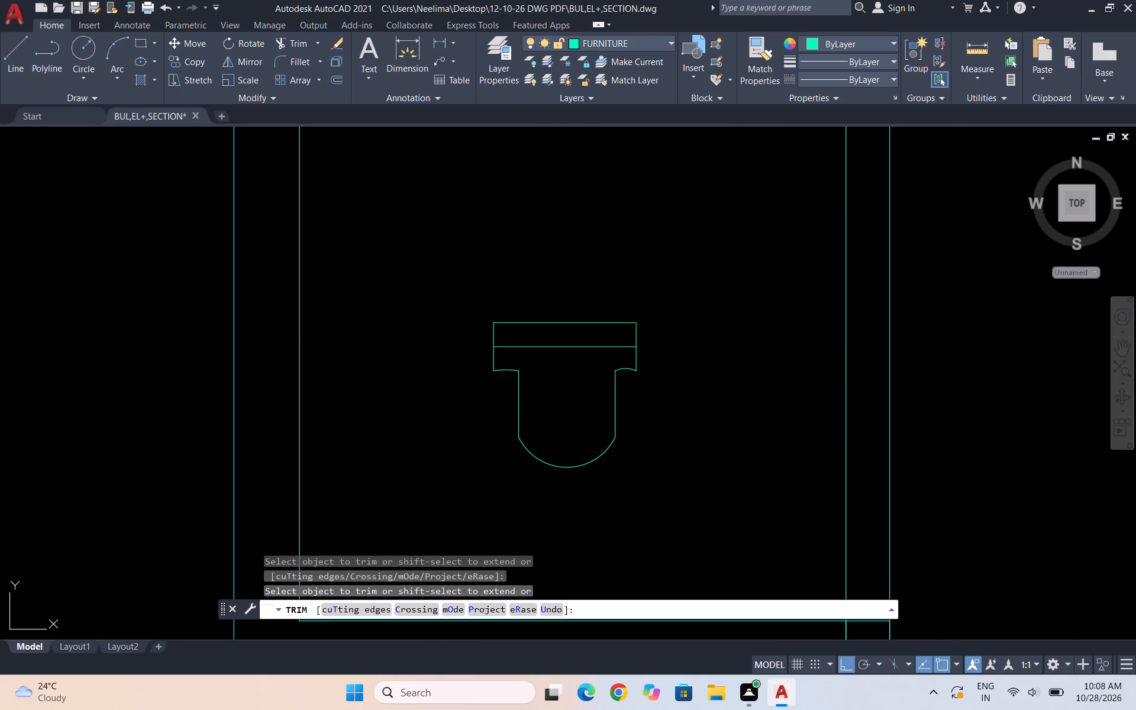
key(Escape)
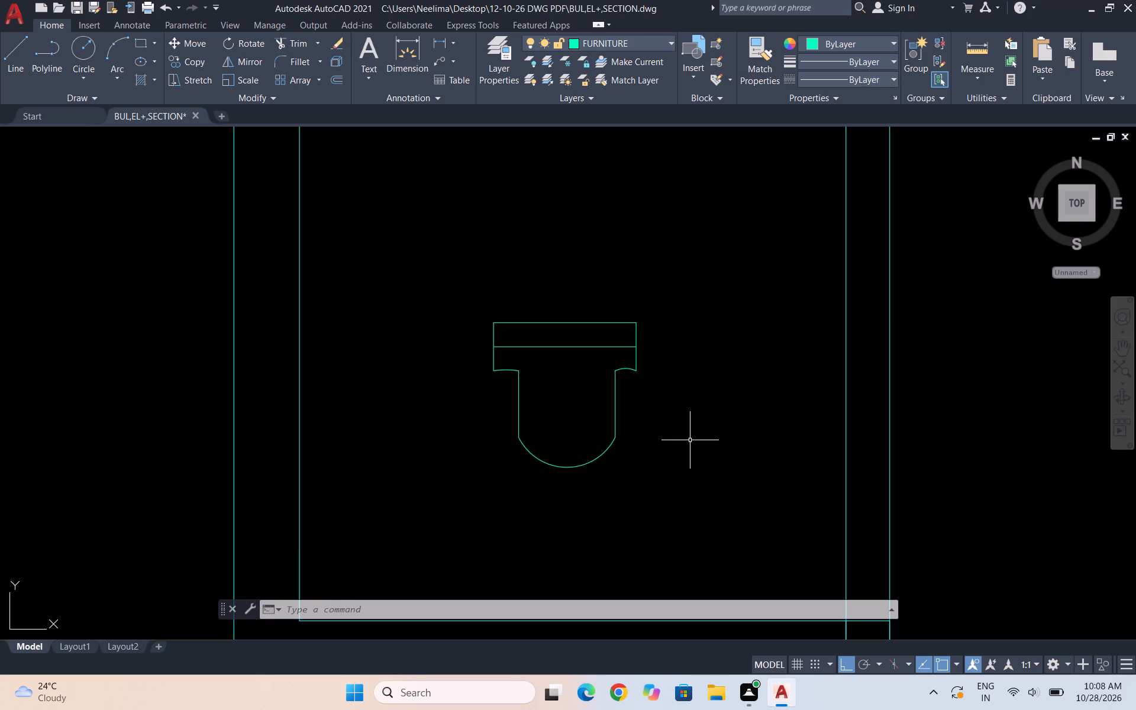
Draw a small circle centred in the fixture's body, below the middle of its top rectangle.
key(c)
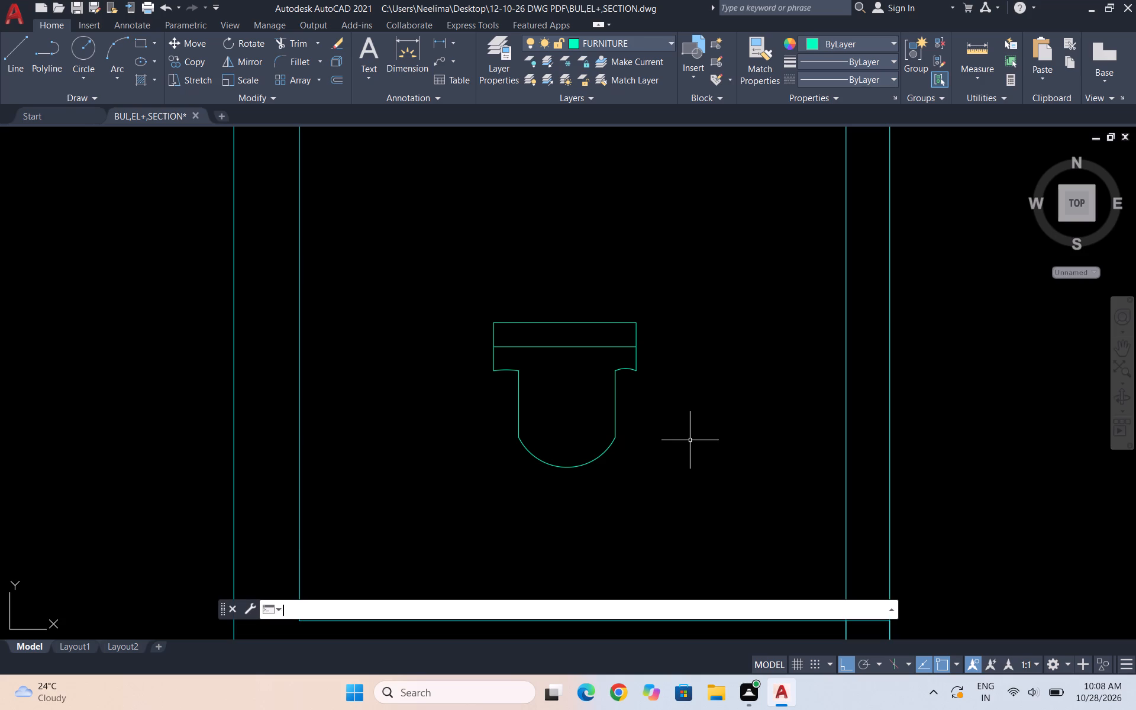
key(Return)
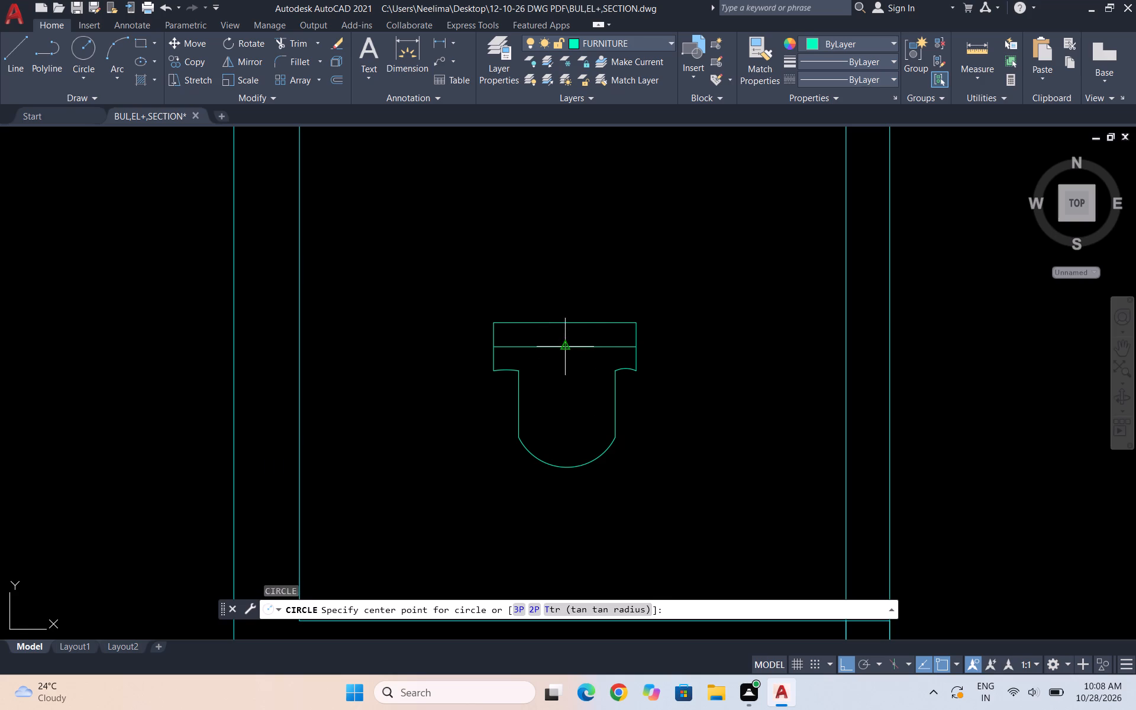
click(566, 405)
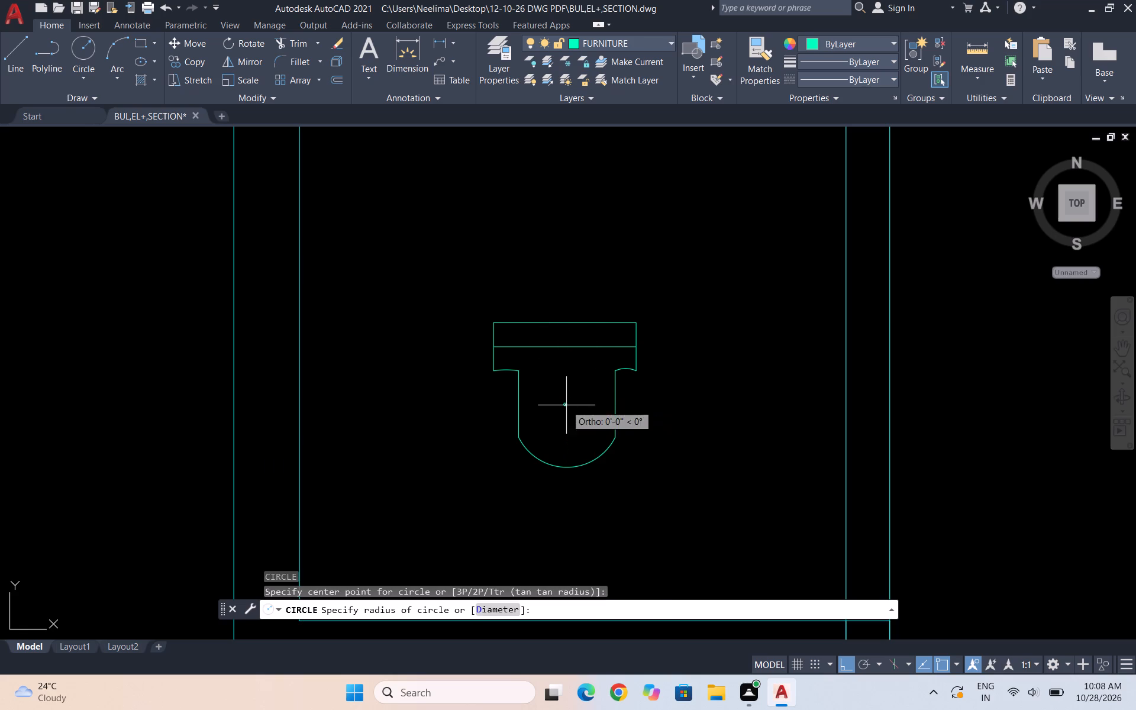
click(570, 414)
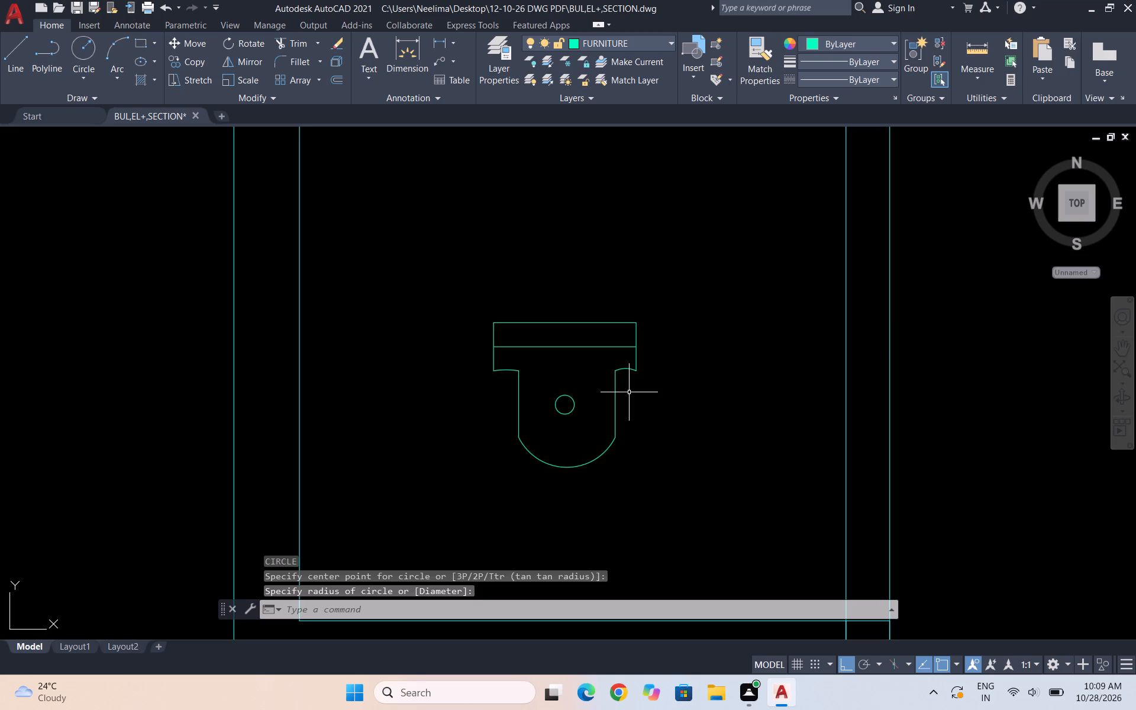
key(Escape)
Move the whole fixture straight up so its top edge's midpoint sits on the horizontal line near the top of the room.
scroll(578, 391, down, 1)
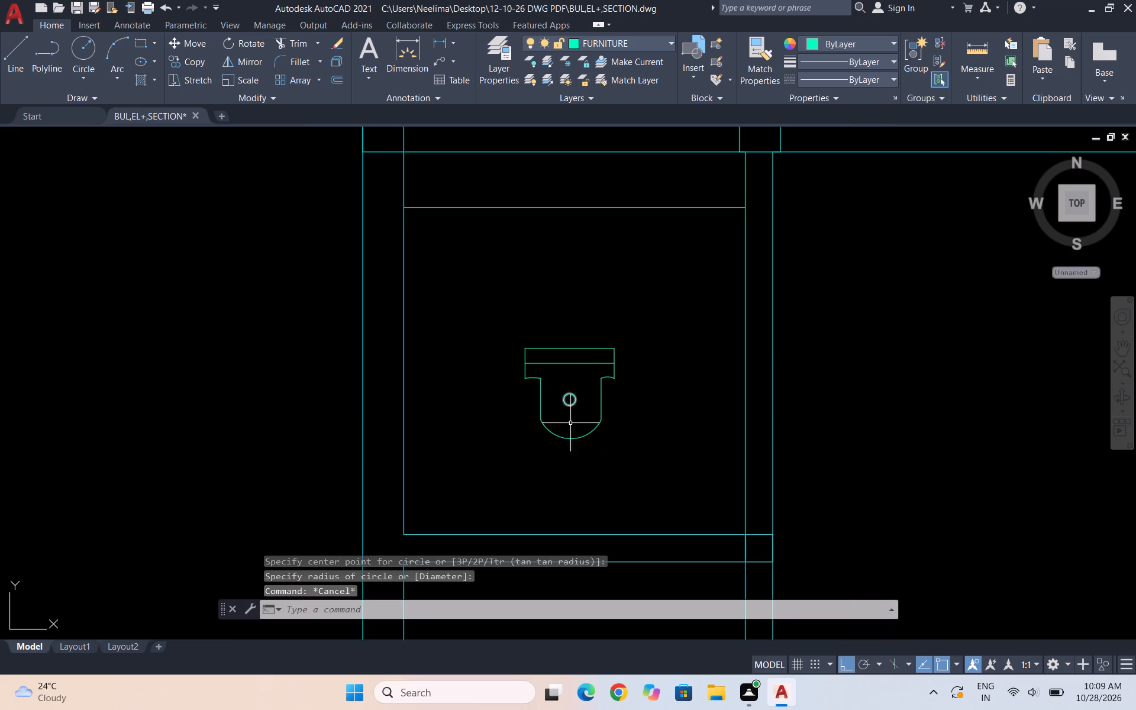
click(667, 469)
click(501, 321)
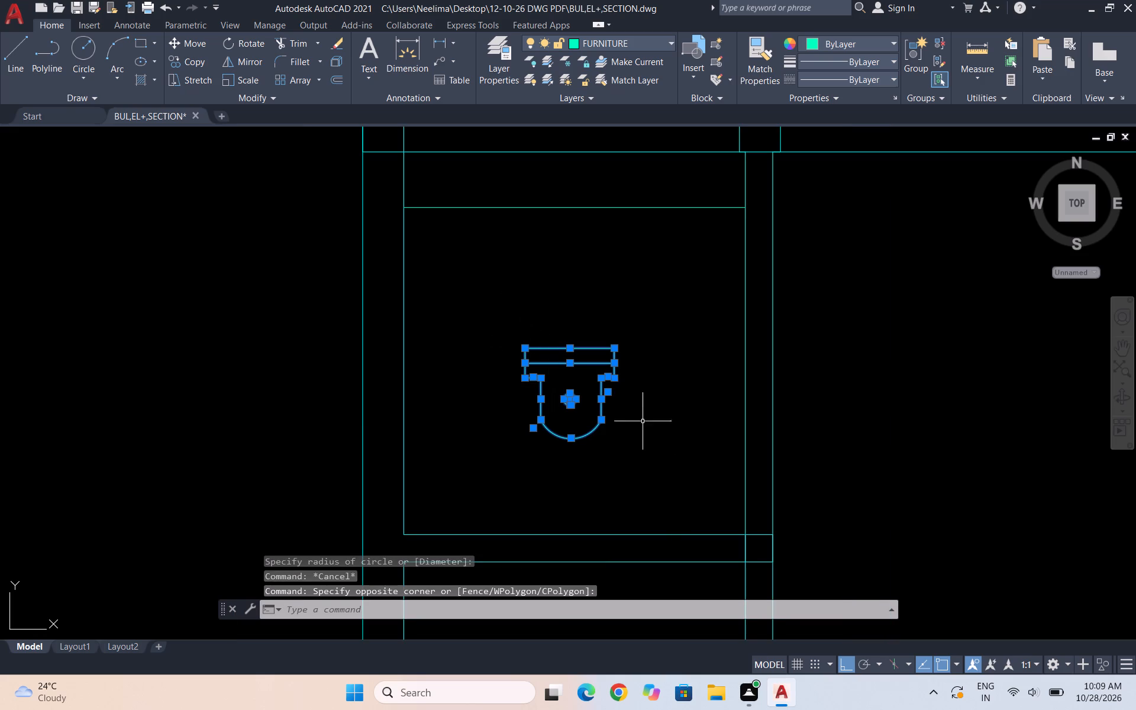
key(m)
key(Return)
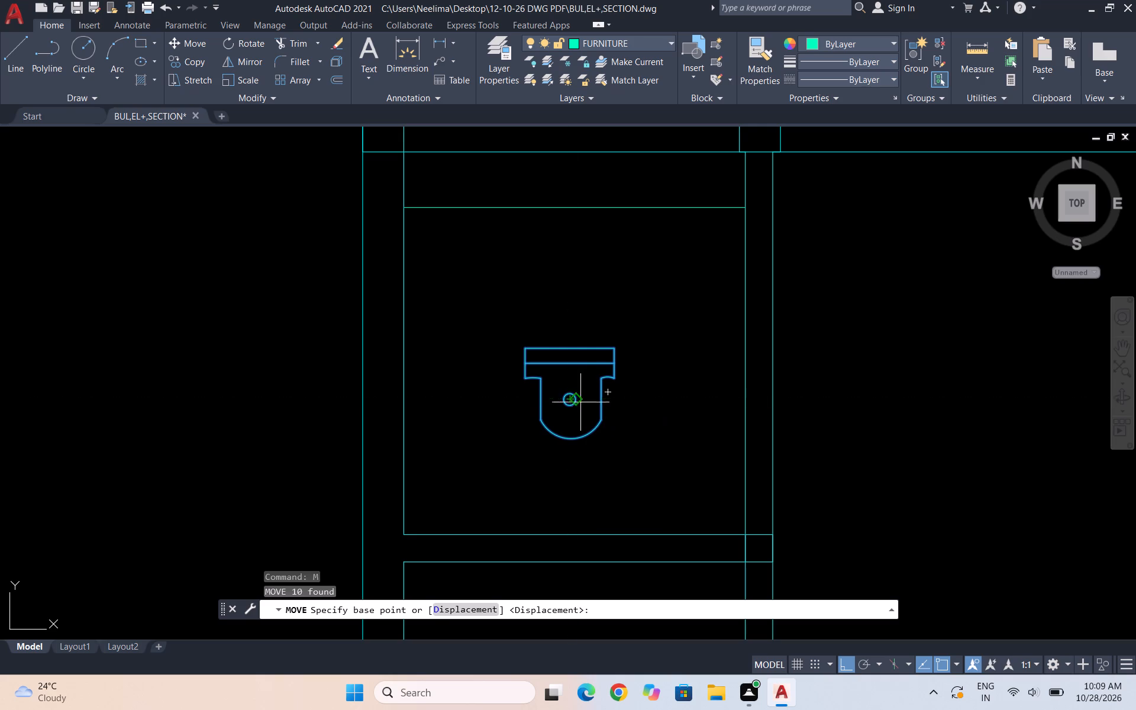
click(573, 349)
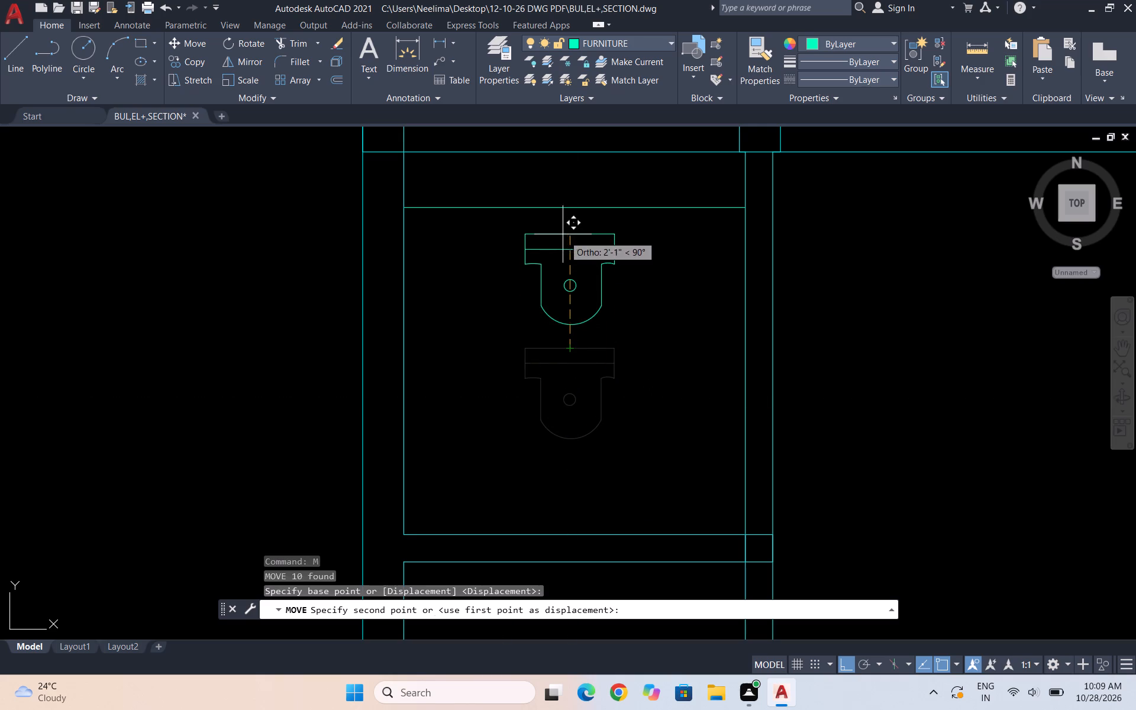
click(569, 207)
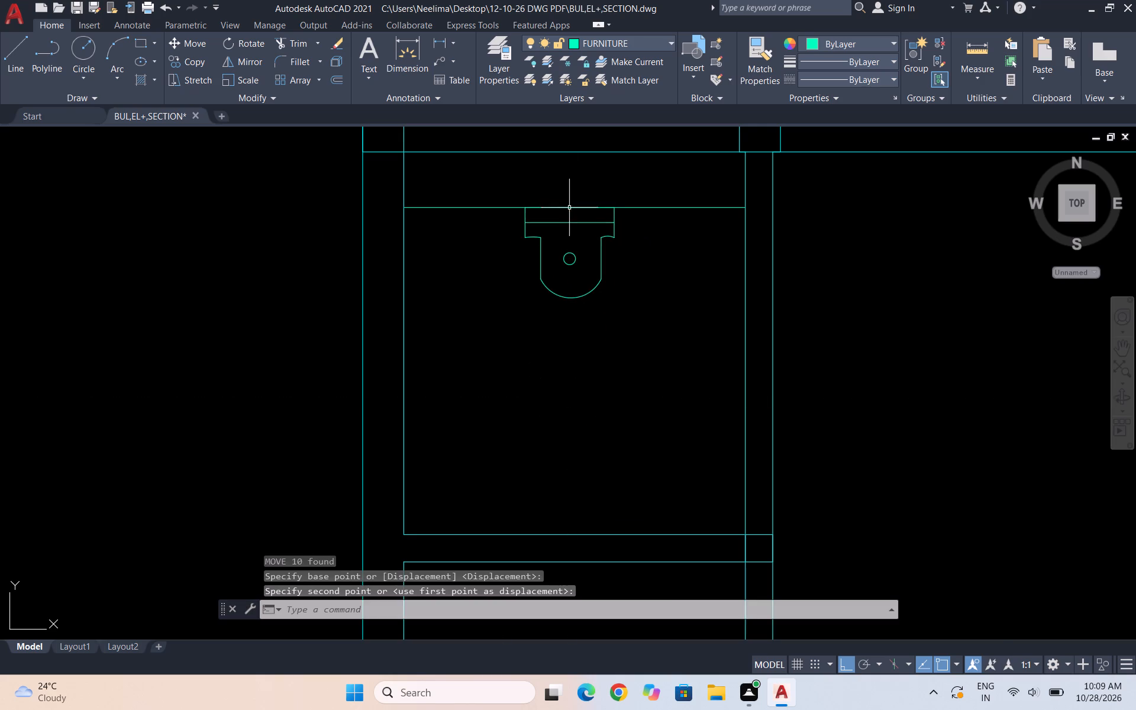
scroll(490, 240, down, 2)
scroll(540, 341, down, 2)
key(Escape)
key(Escape)
key(Escape)
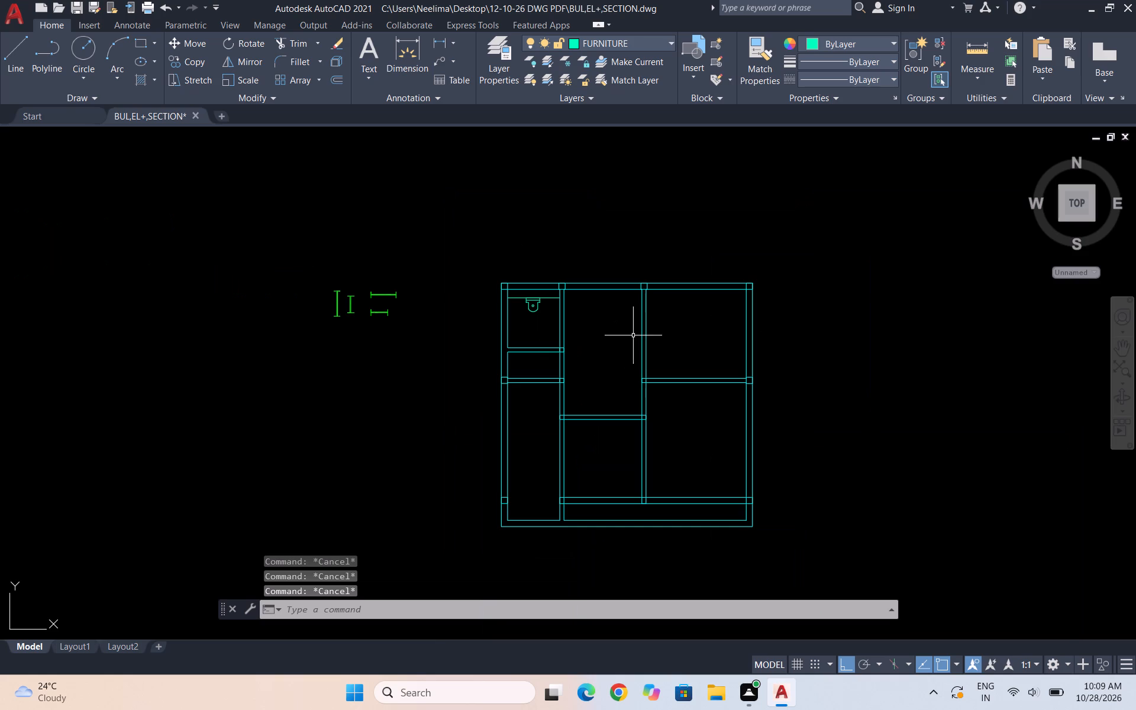
Move the horizontal line above the fixture straight up, closer to the top wall.
scroll(534, 296, up, 3)
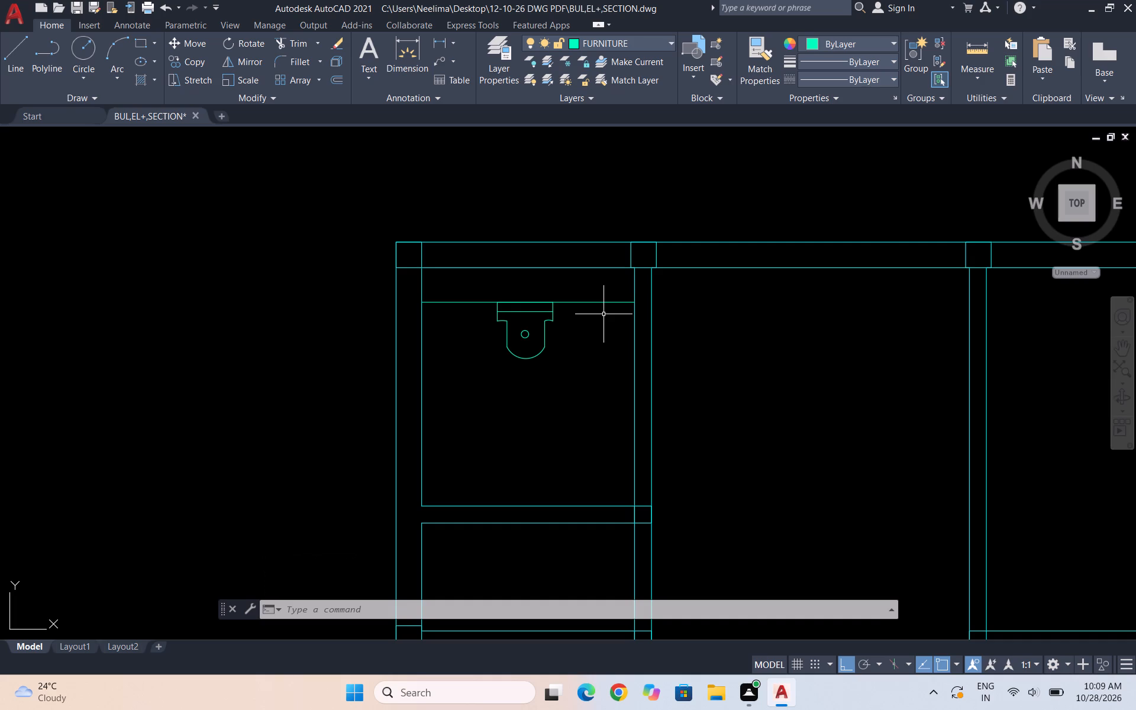
scroll(438, 498, up, 1)
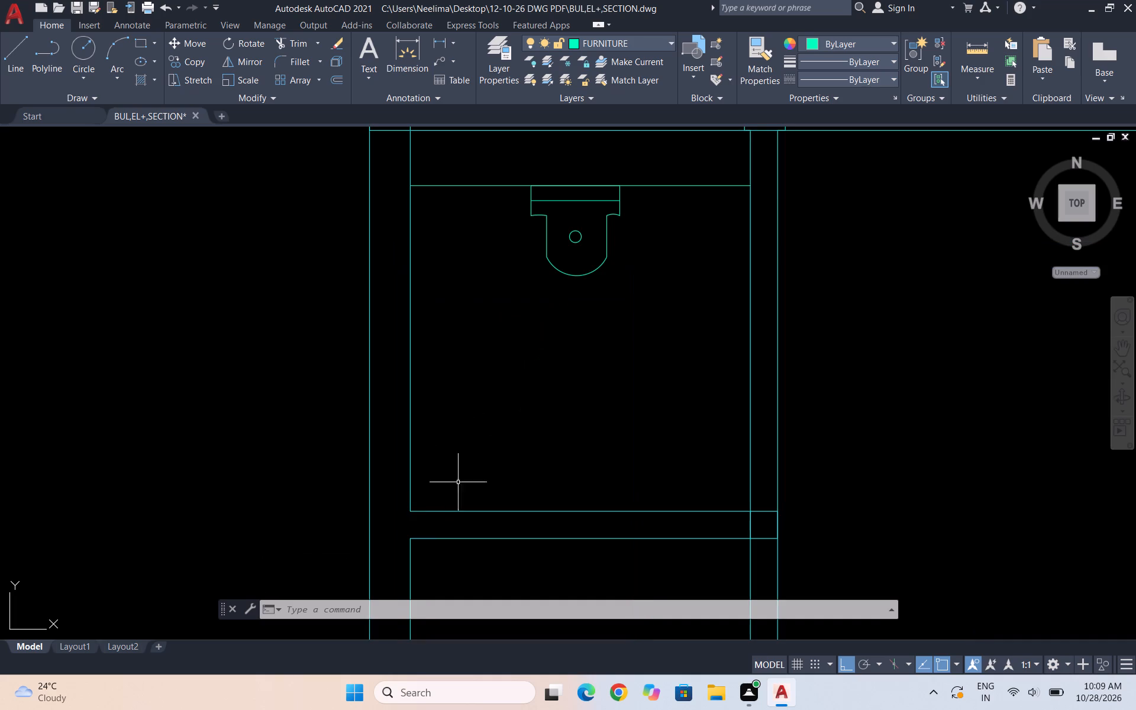
click(448, 185)
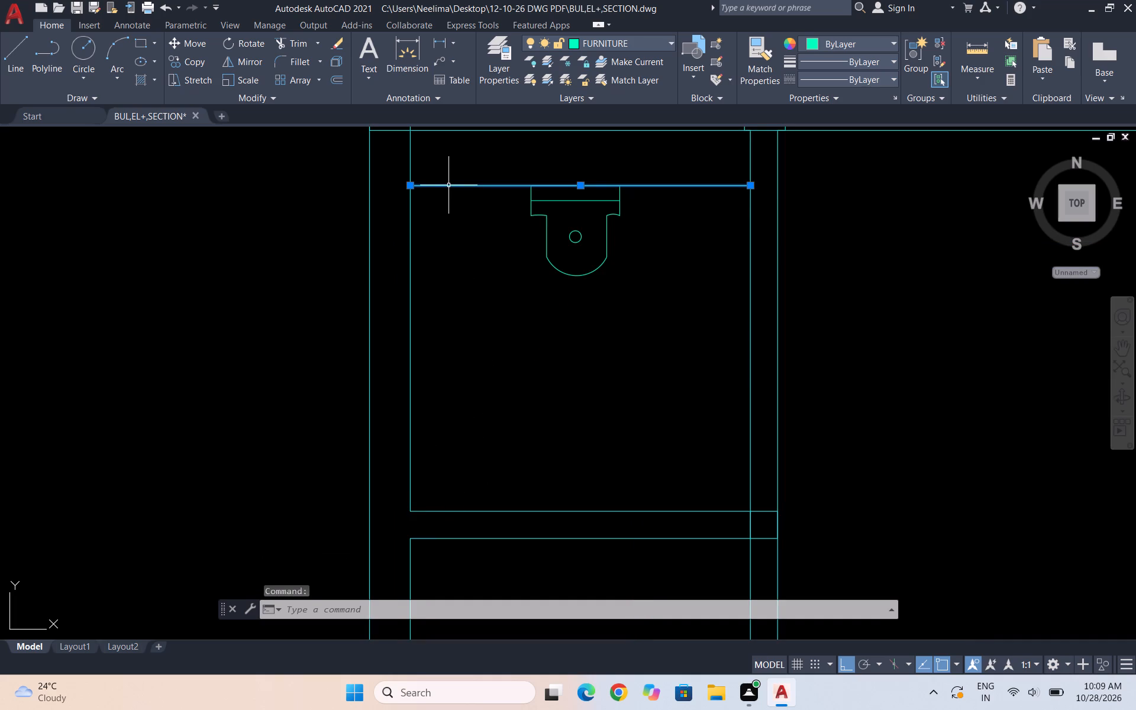
key(m)
key(Return)
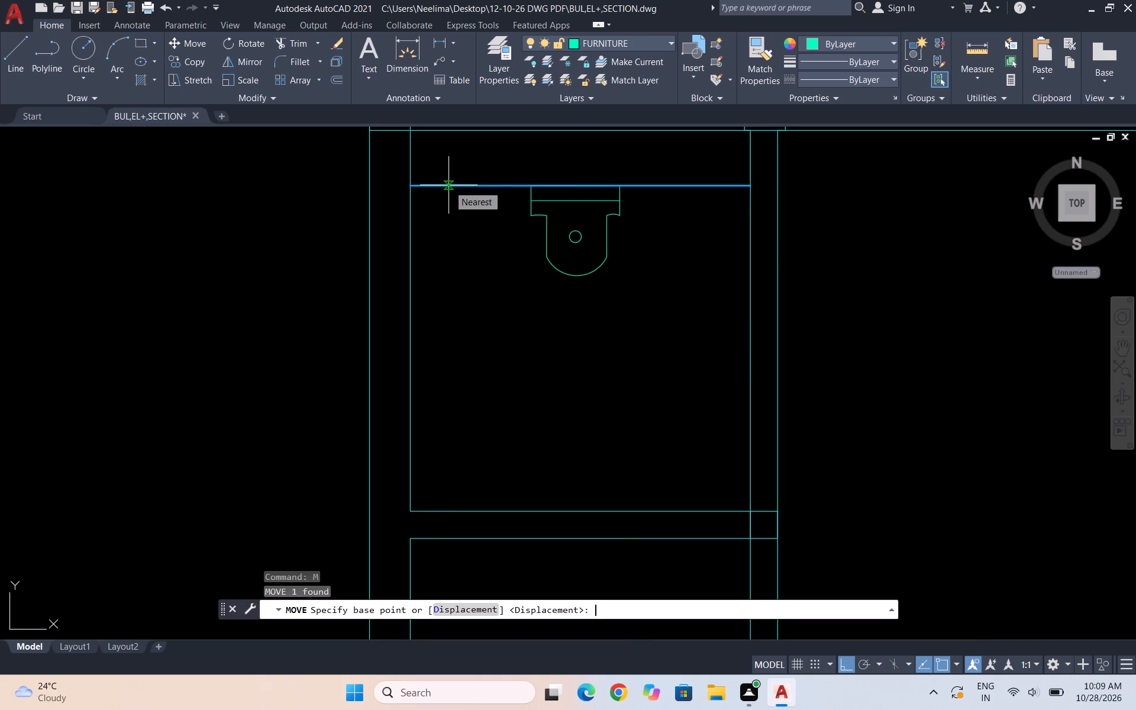
click(411, 187)
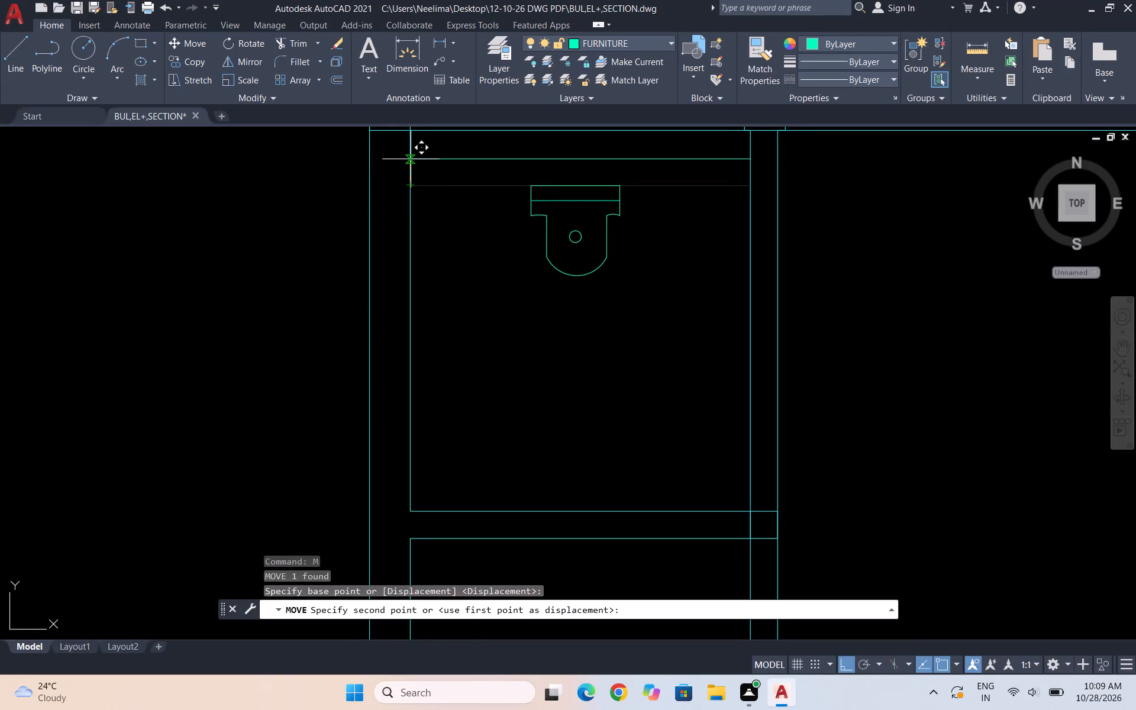
click(411, 159)
Move the whole fixture straight up so its top edge's midpoint sits on the raised horizontal line.
click(659, 316)
click(515, 173)
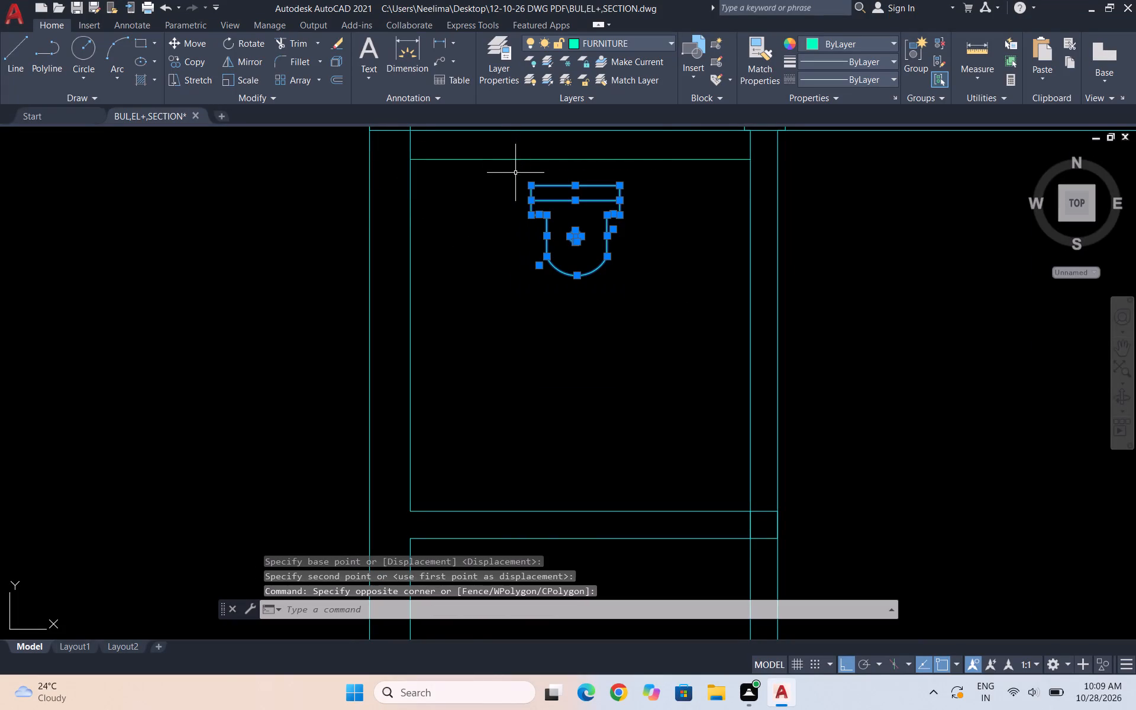
key(m)
key(Return)
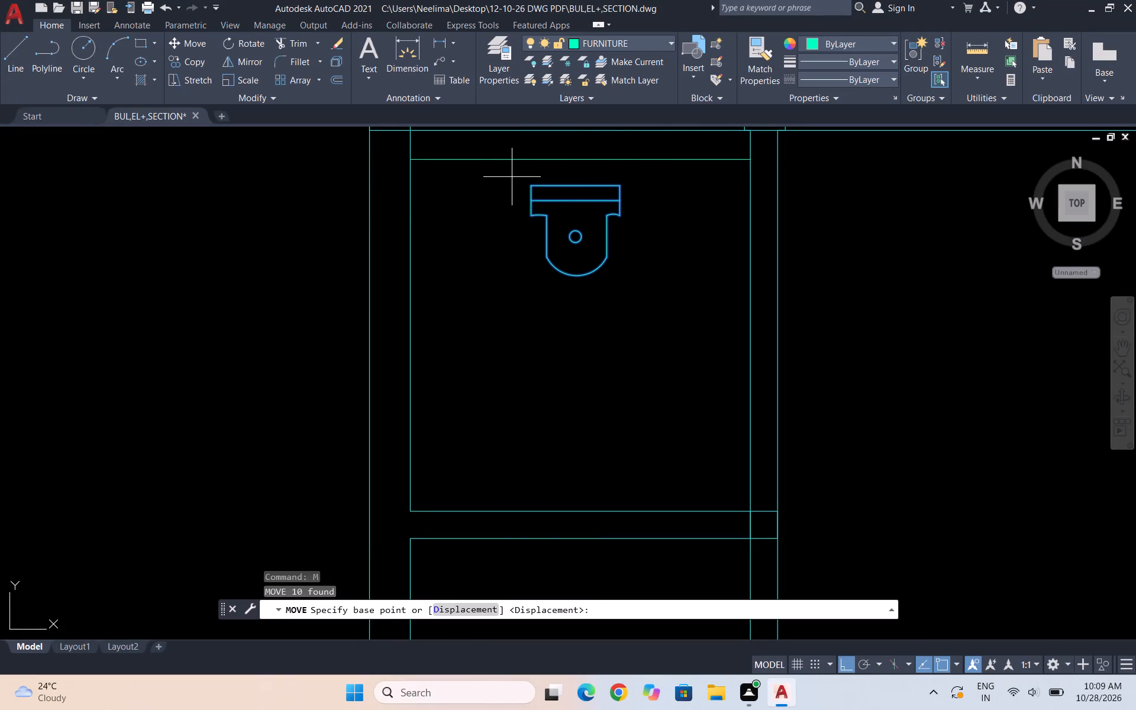
click(575, 186)
click(576, 162)
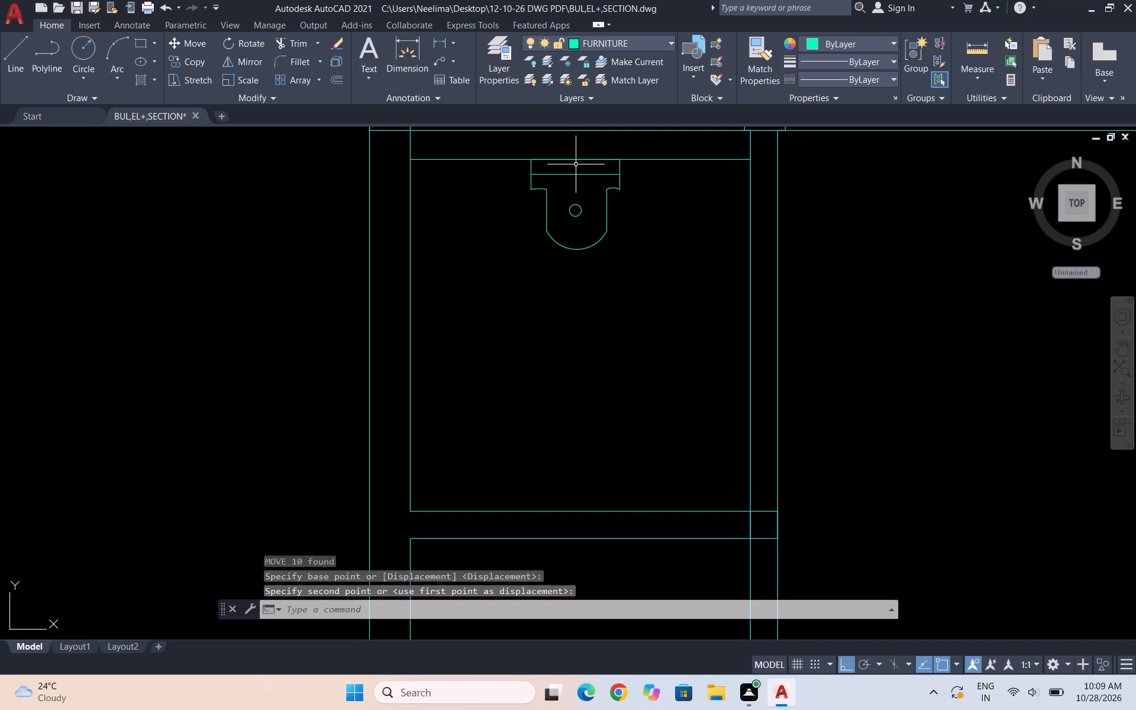
key(Escape)
key(Escape)
Draw a vertical line just inside the room's left wall, from the bottom wall up to the top wall.
key(l)
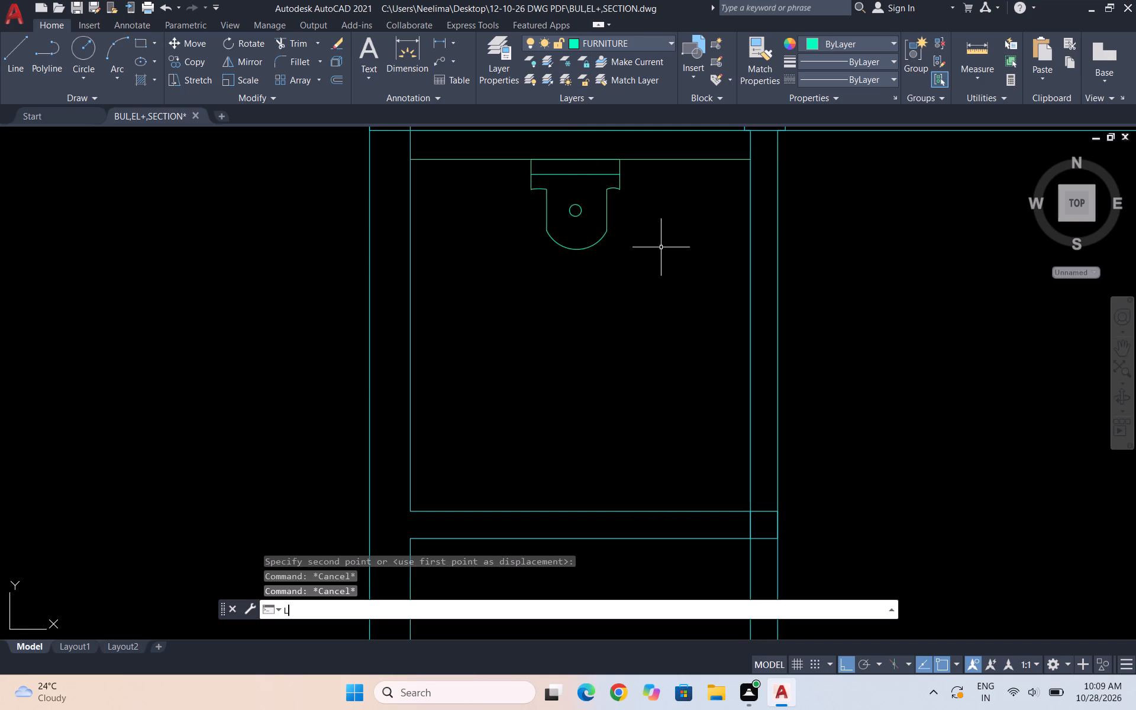
key(Return)
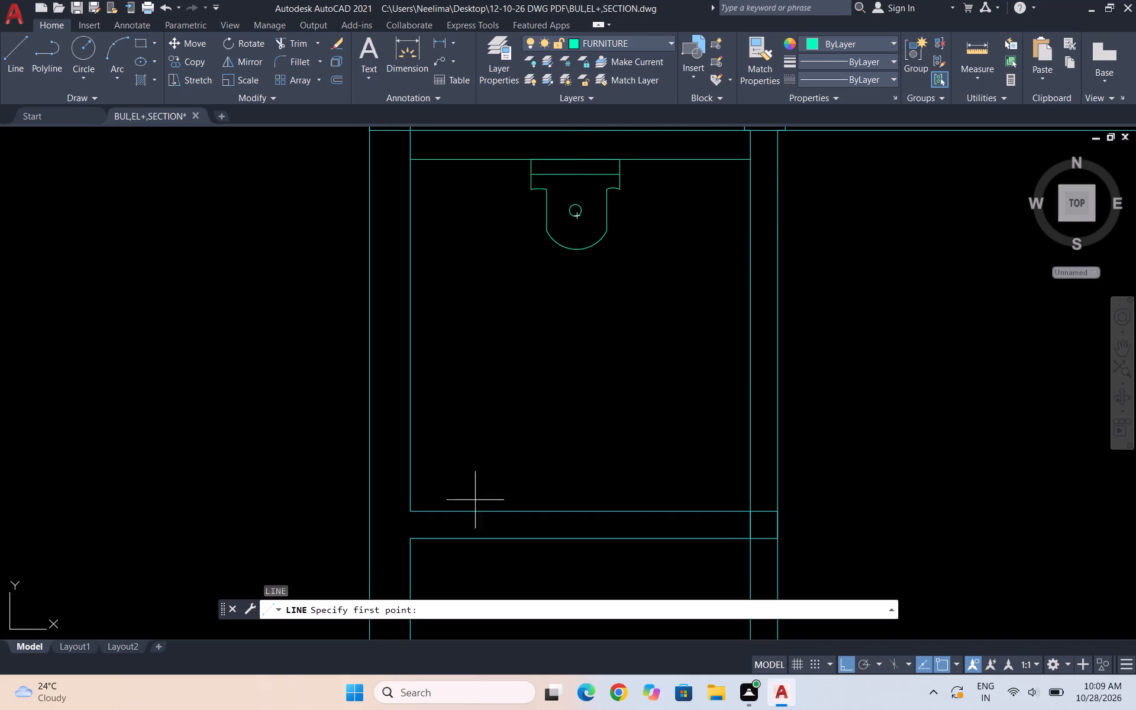
click(440, 511)
scroll(438, 212, down, 1)
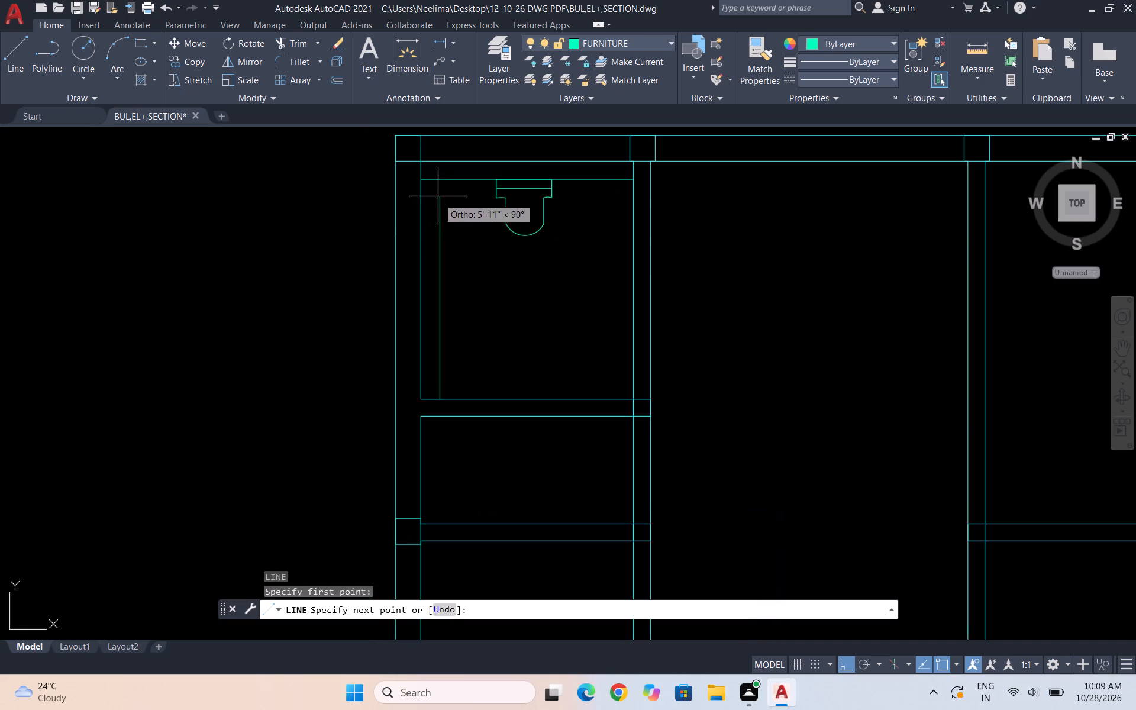
click(441, 164)
key(Escape)
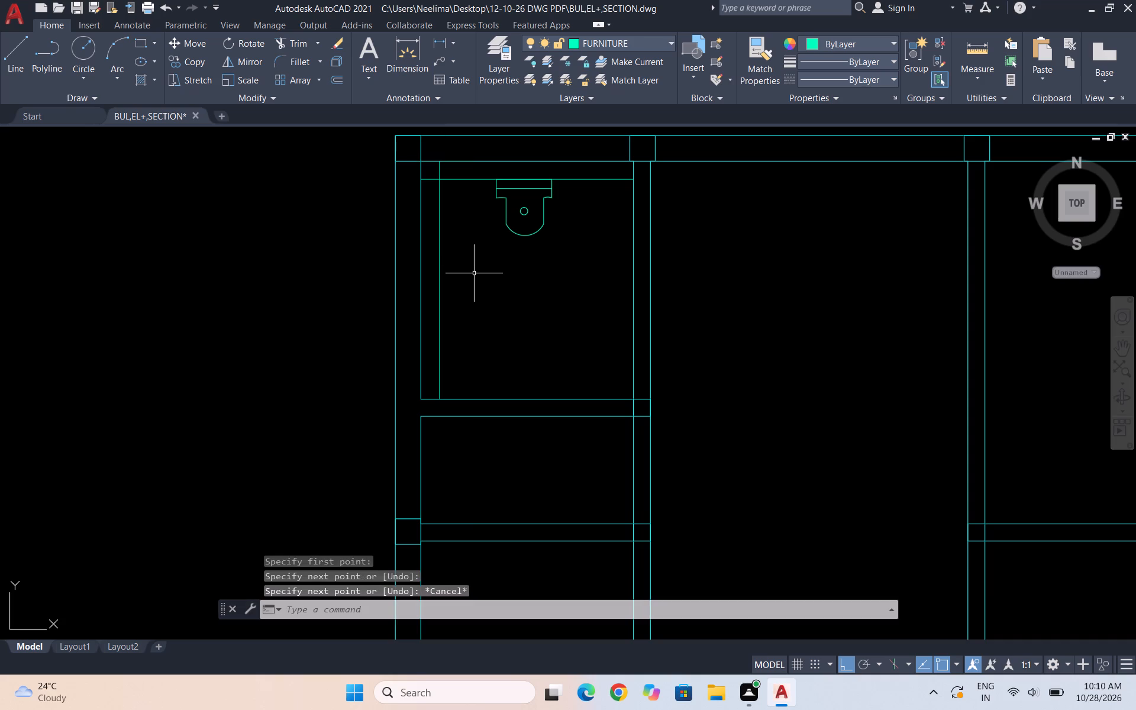
key(Escape)
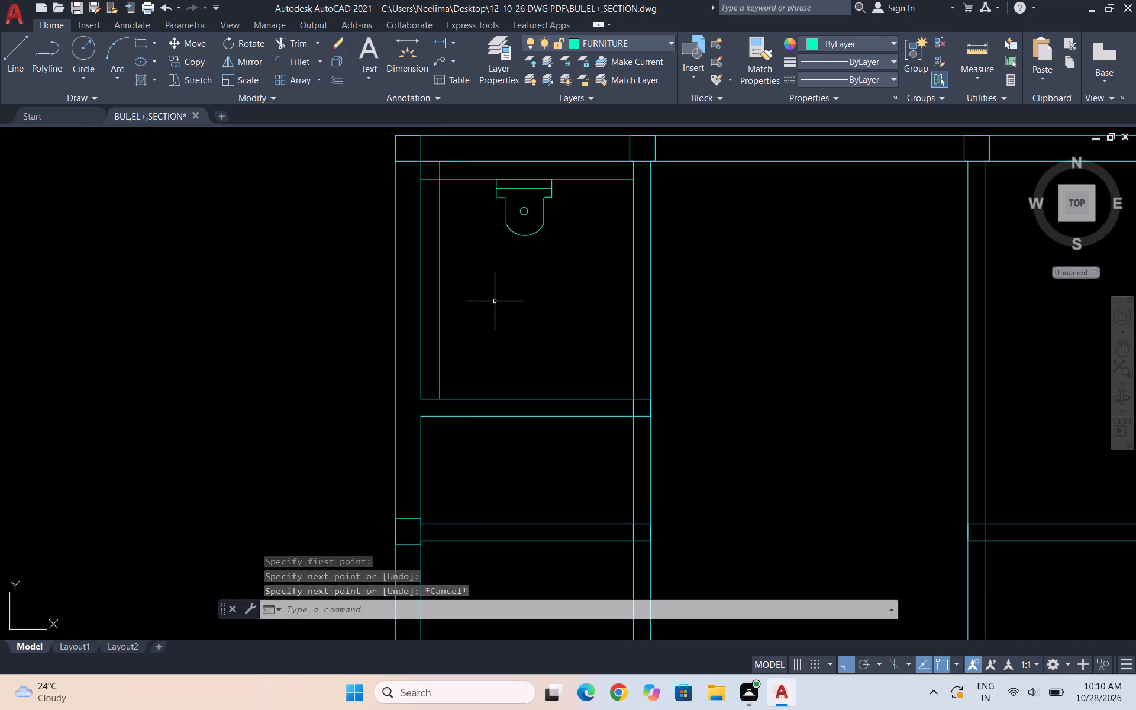
Draw a short horizontal line into the room from the new vertical line, below the fixture's level.
key(l)
key(Return)
scroll(475, 277, up, 2)
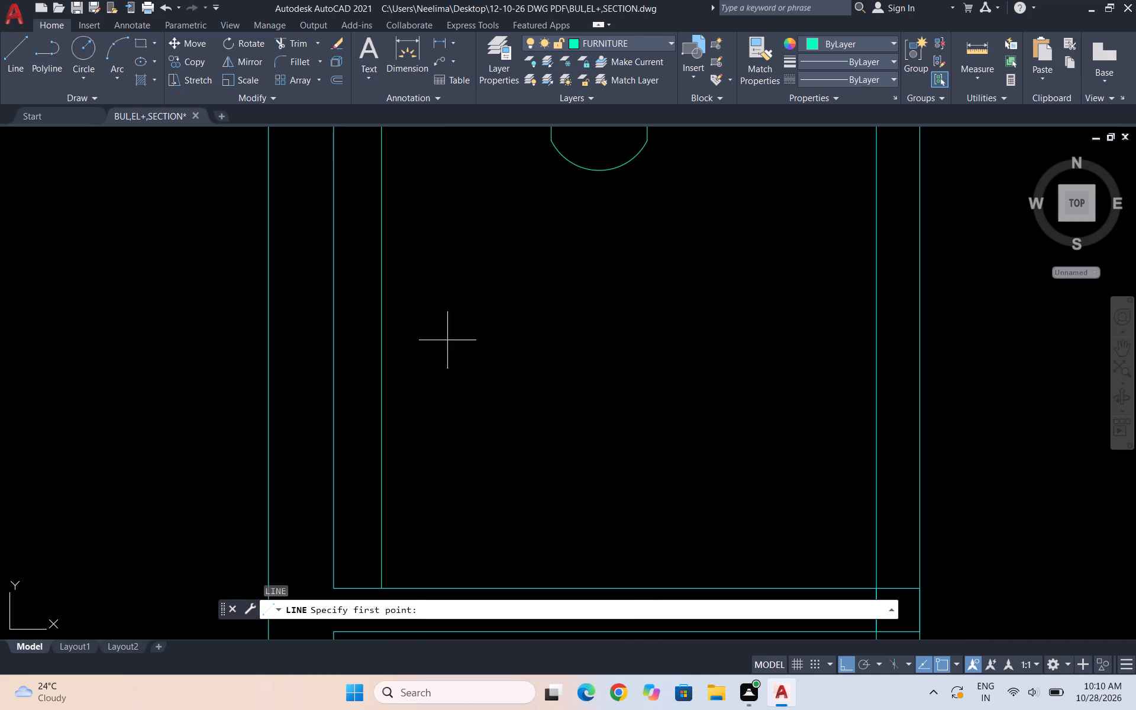
click(381, 338)
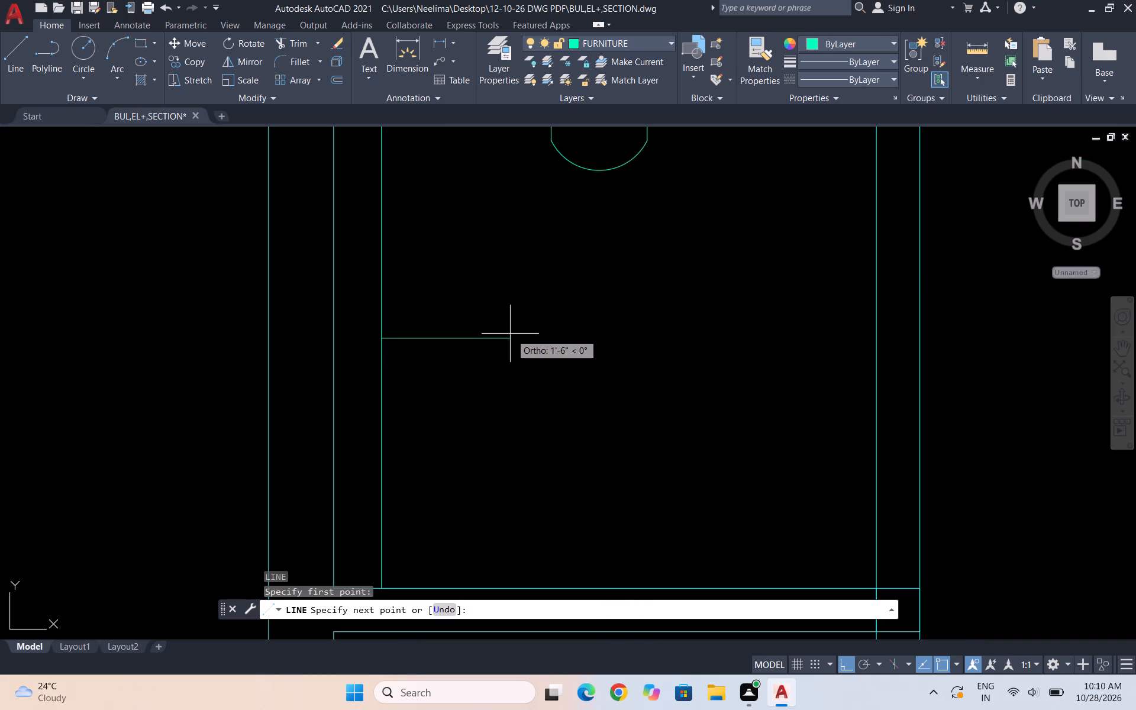
click(489, 338)
key(Escape)
Copy the short horizontal line a small distance straight down along the vertical line to form a narrow strip.
drag(477, 358, 463, 347)
click(434, 319)
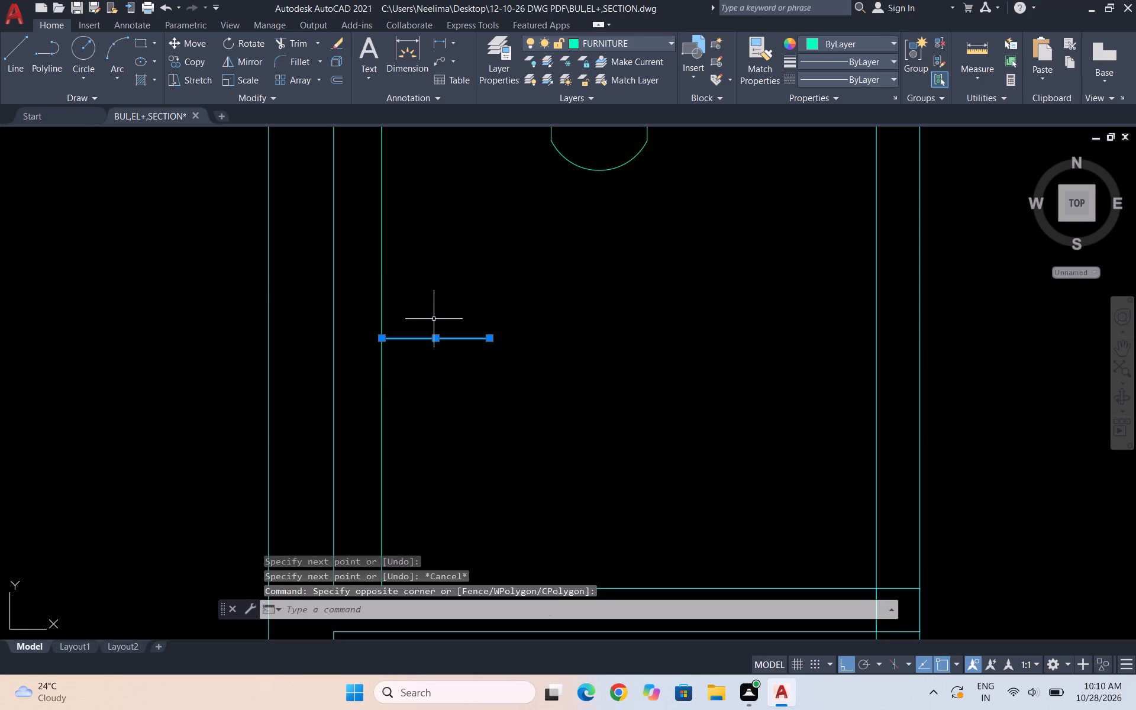
text(CO)
key(Return)
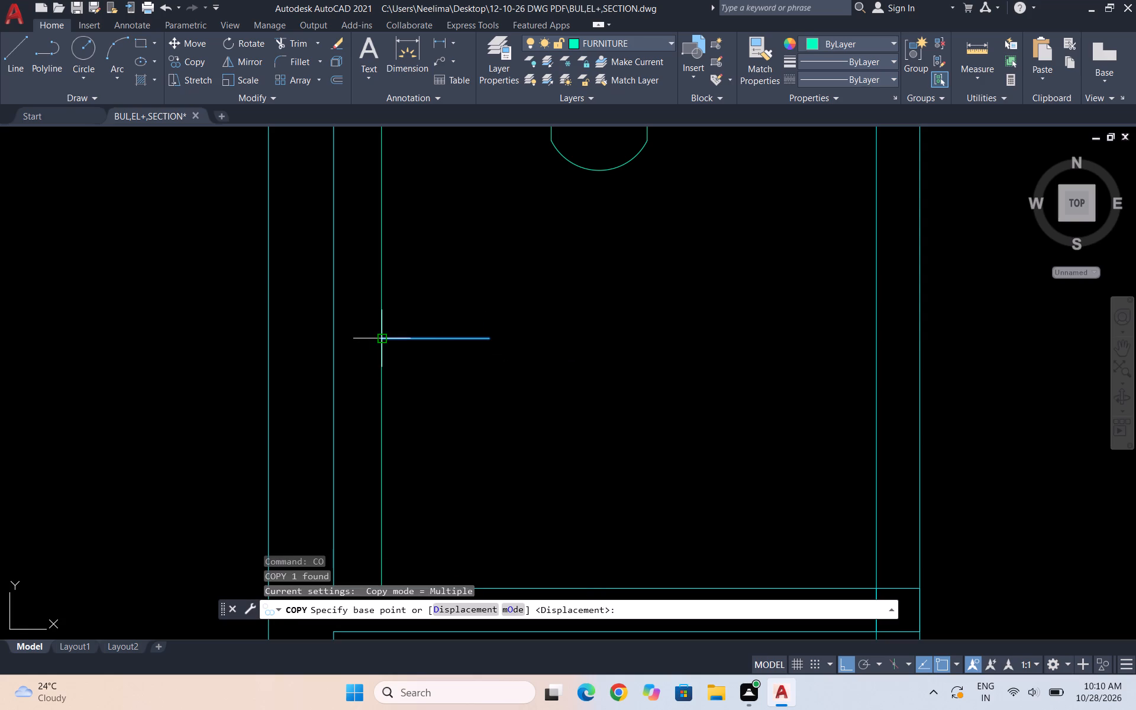
click(382, 343)
click(382, 362)
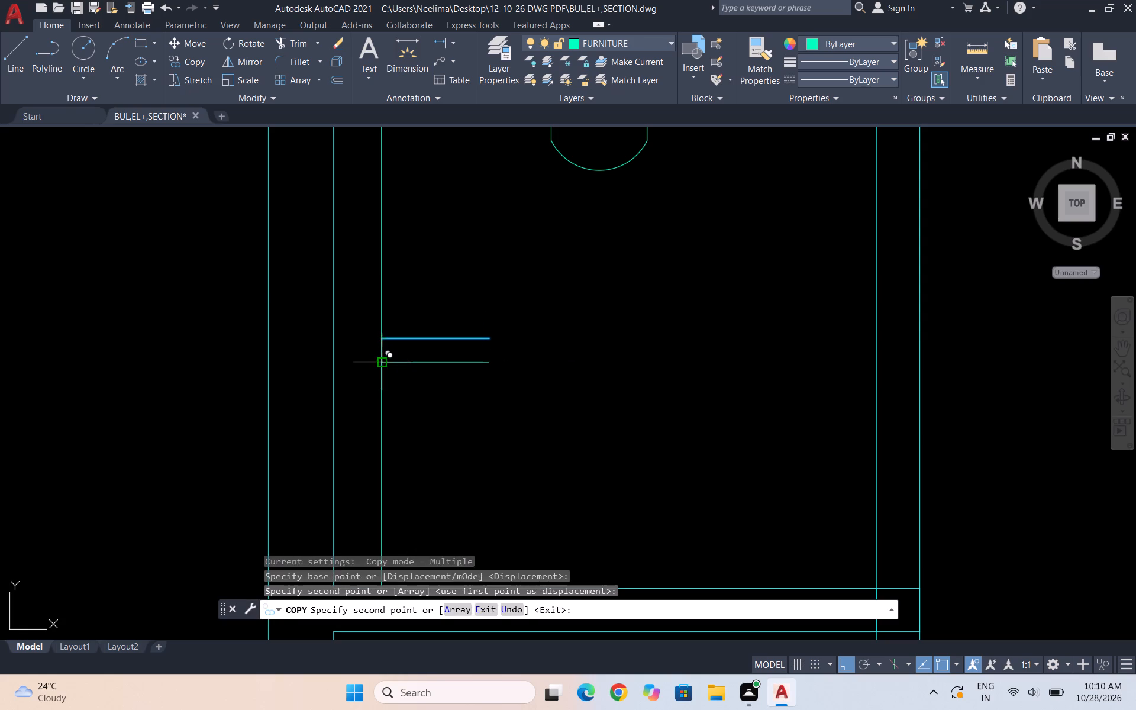
key(Escape)
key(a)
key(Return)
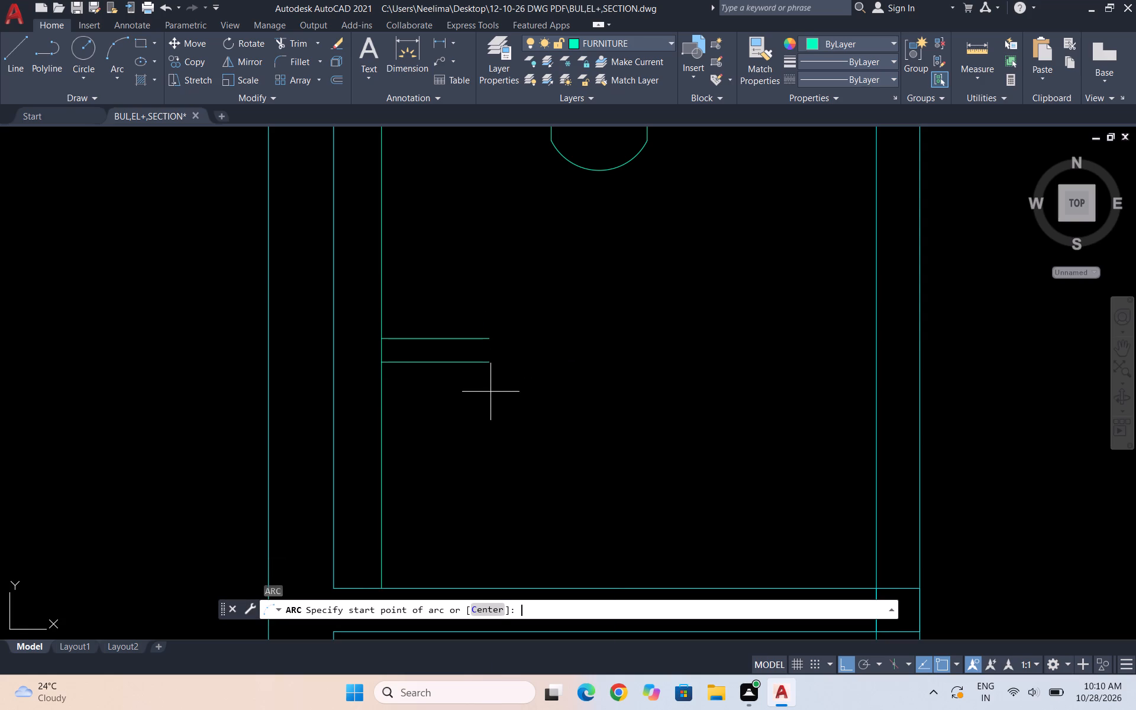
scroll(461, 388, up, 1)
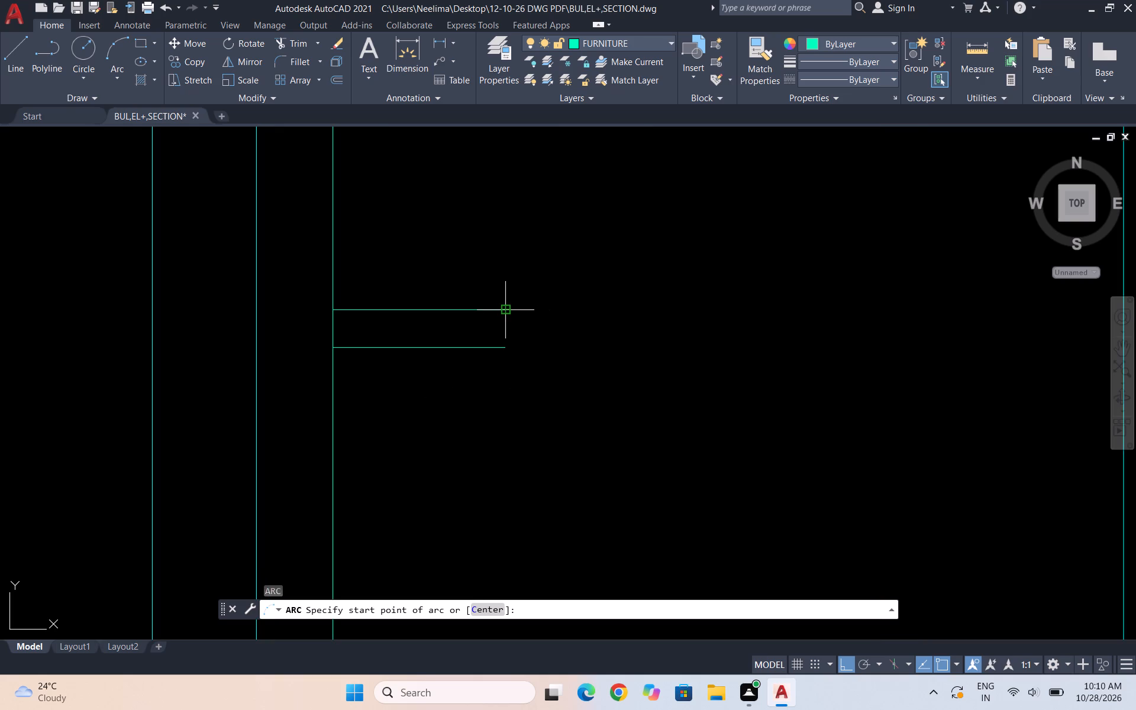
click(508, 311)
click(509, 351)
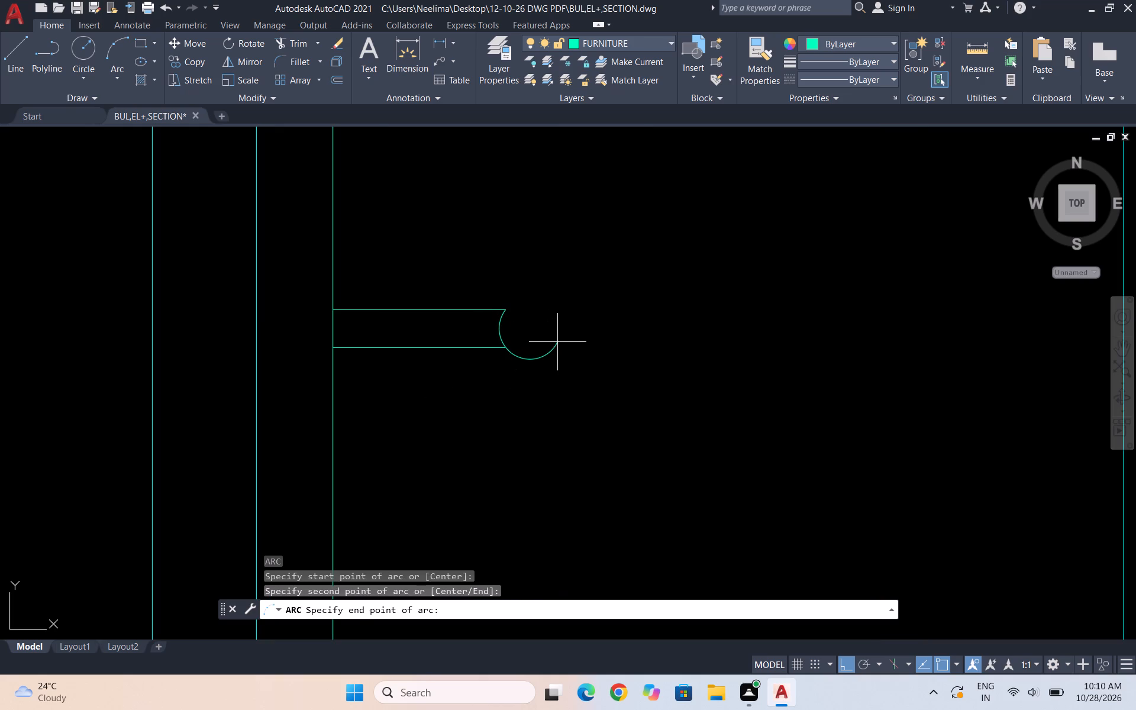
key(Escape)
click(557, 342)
Draw a three-point arc from the upper line's free end through the lower line's free end, curving past it.
key(a)
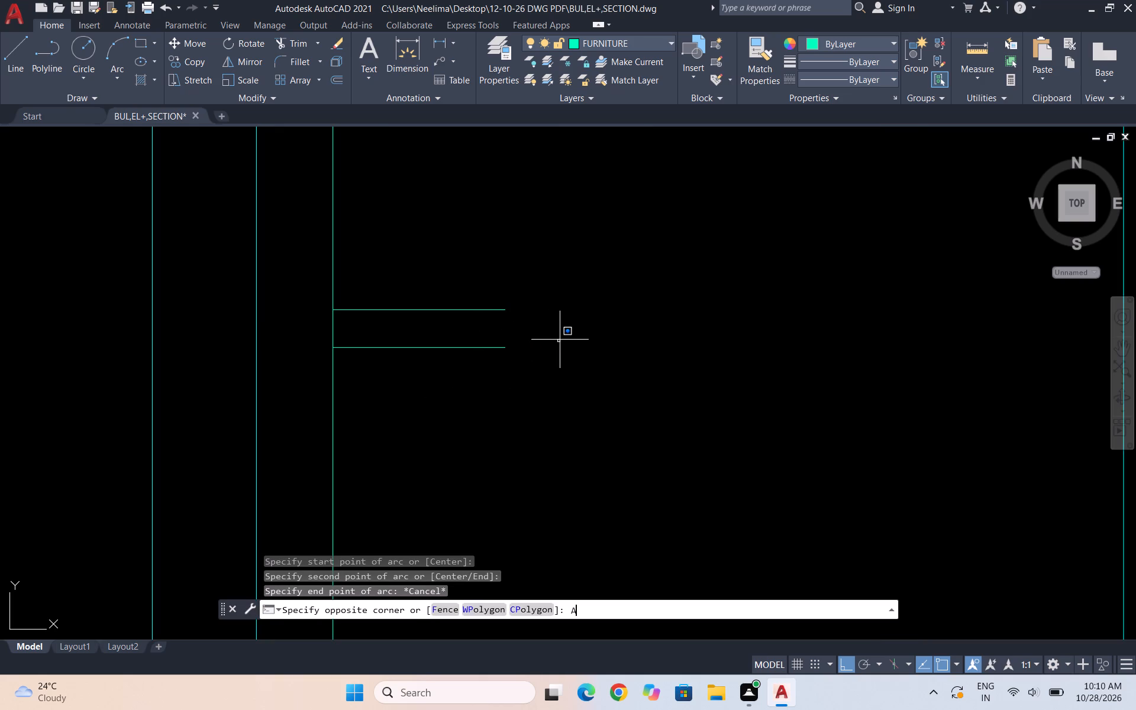
key(Return)
click(508, 311)
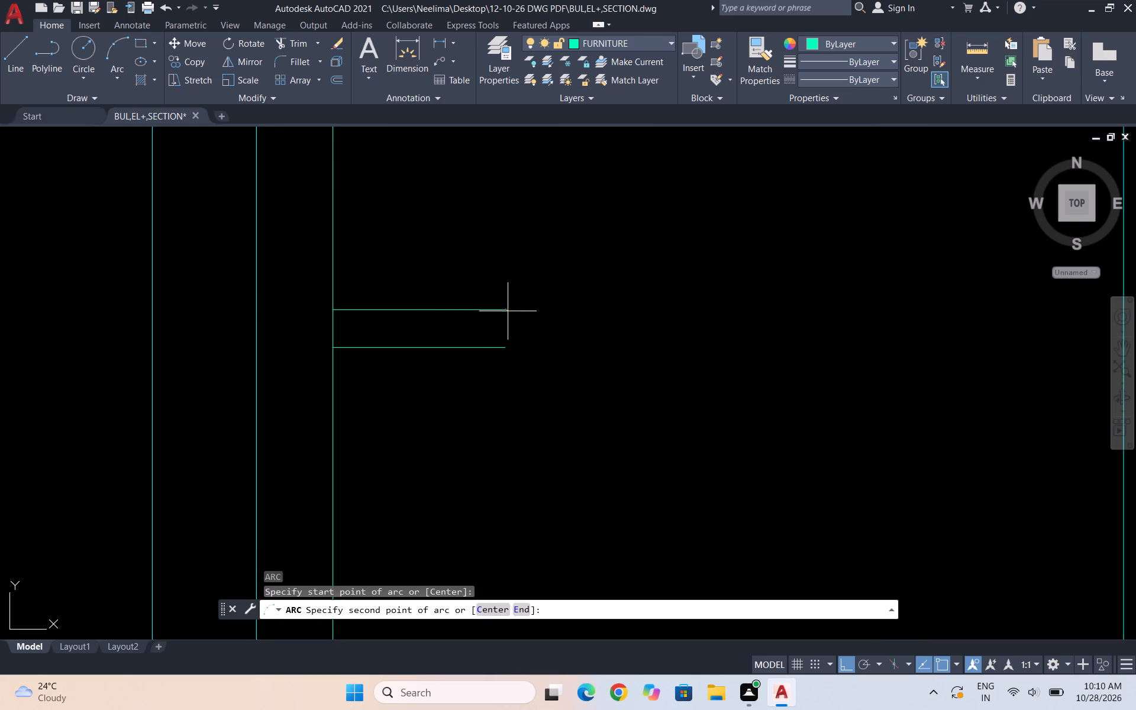
click(505, 350)
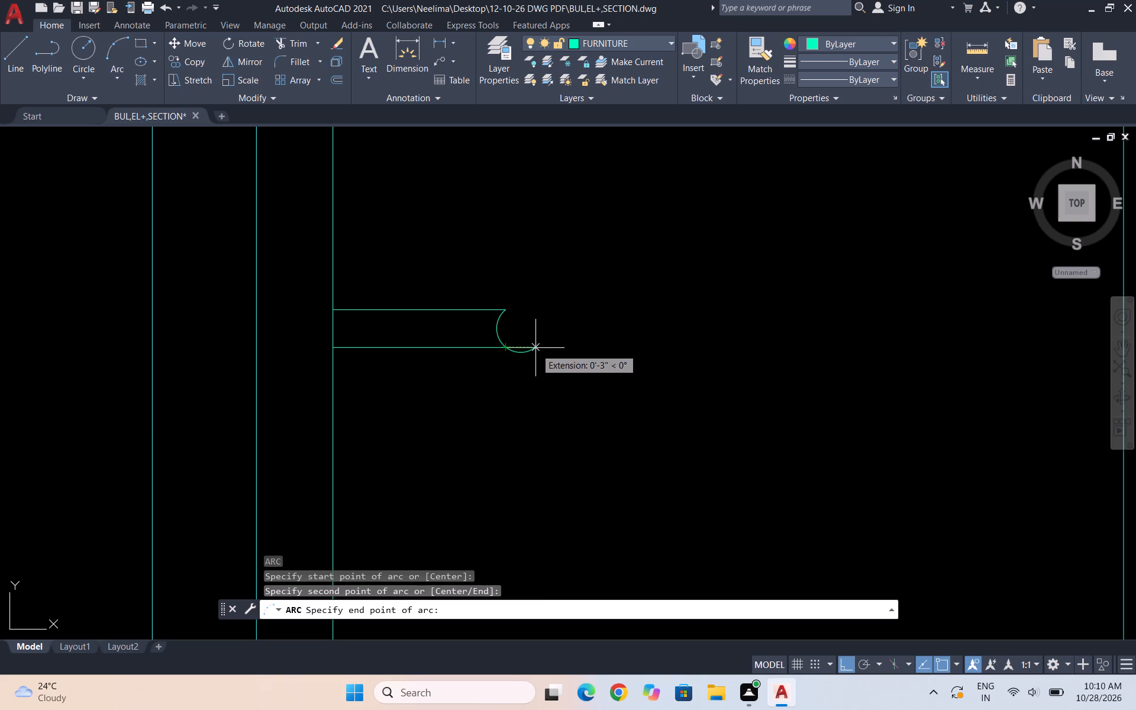
click(543, 339)
Trim the part of the arc that extends beyond the lower line's free end.
text(TR)
key(Return)
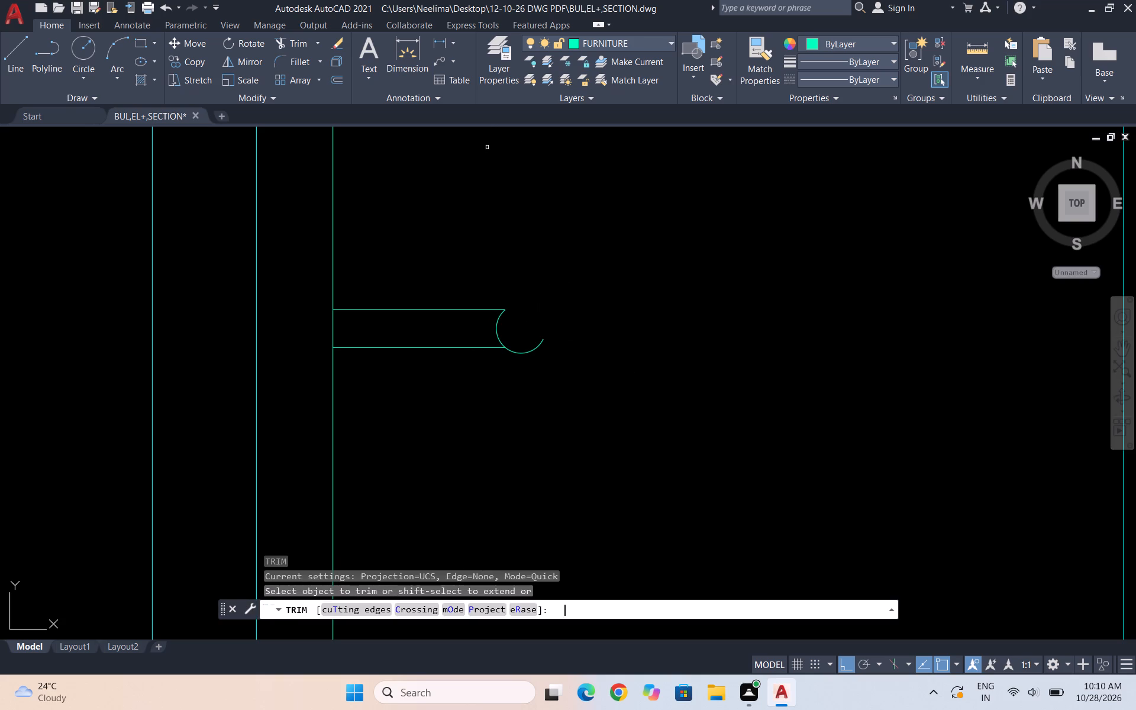
drag(519, 348, 520, 370)
key(Escape)
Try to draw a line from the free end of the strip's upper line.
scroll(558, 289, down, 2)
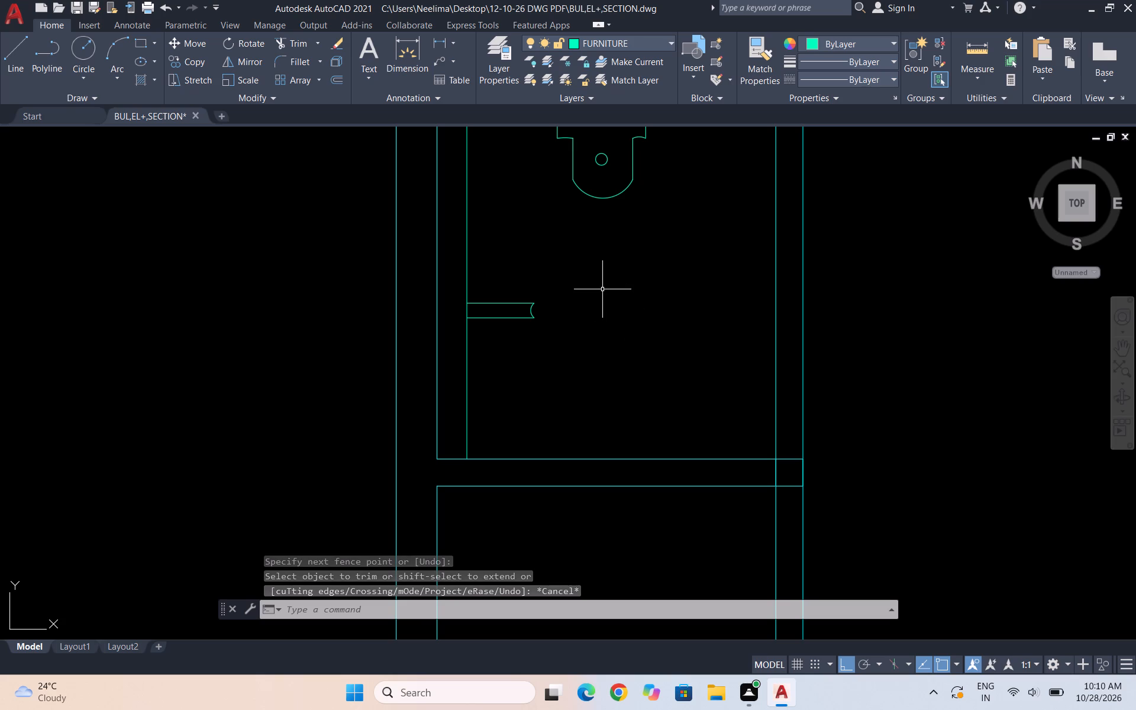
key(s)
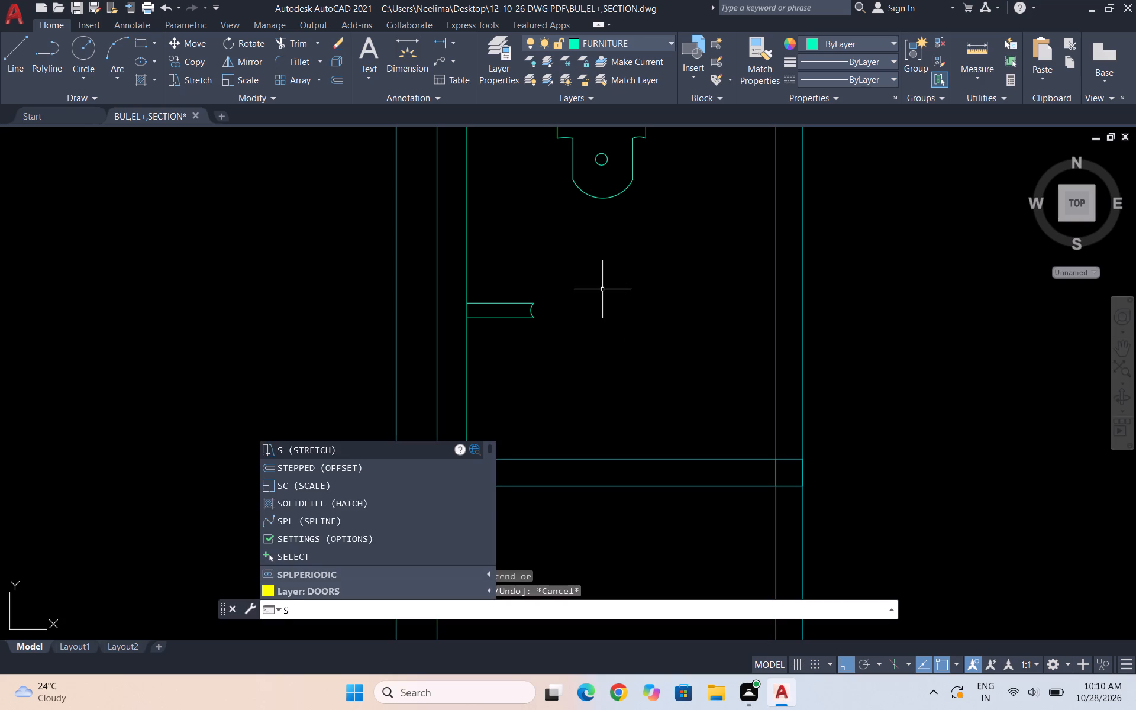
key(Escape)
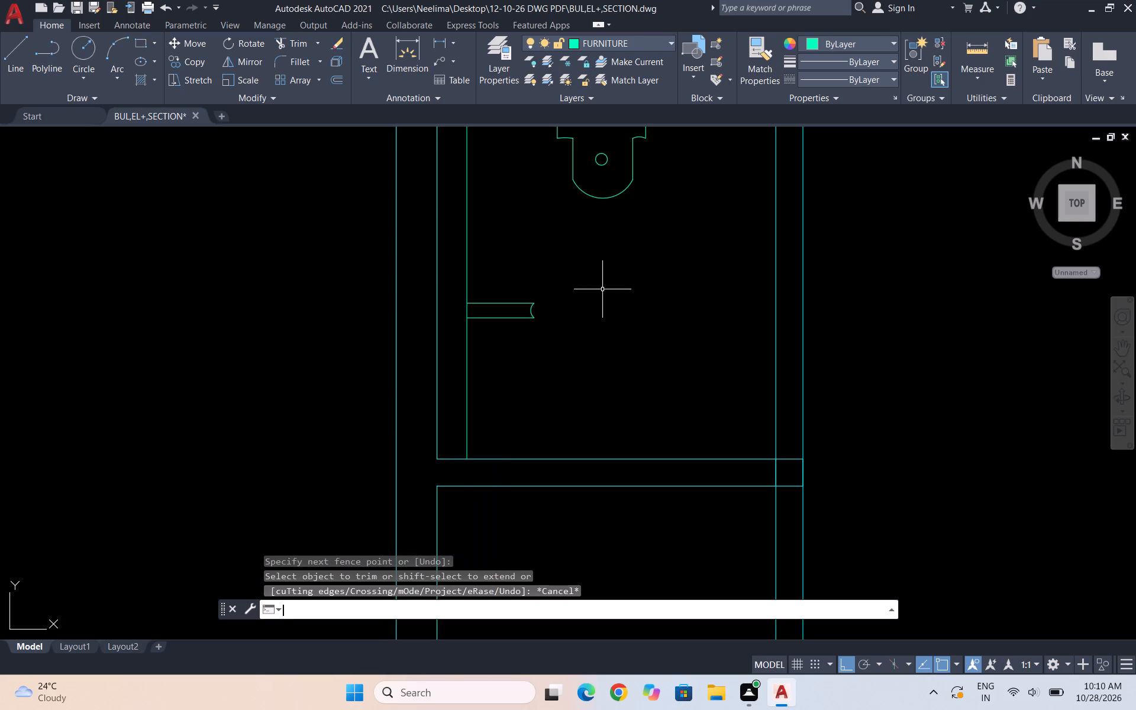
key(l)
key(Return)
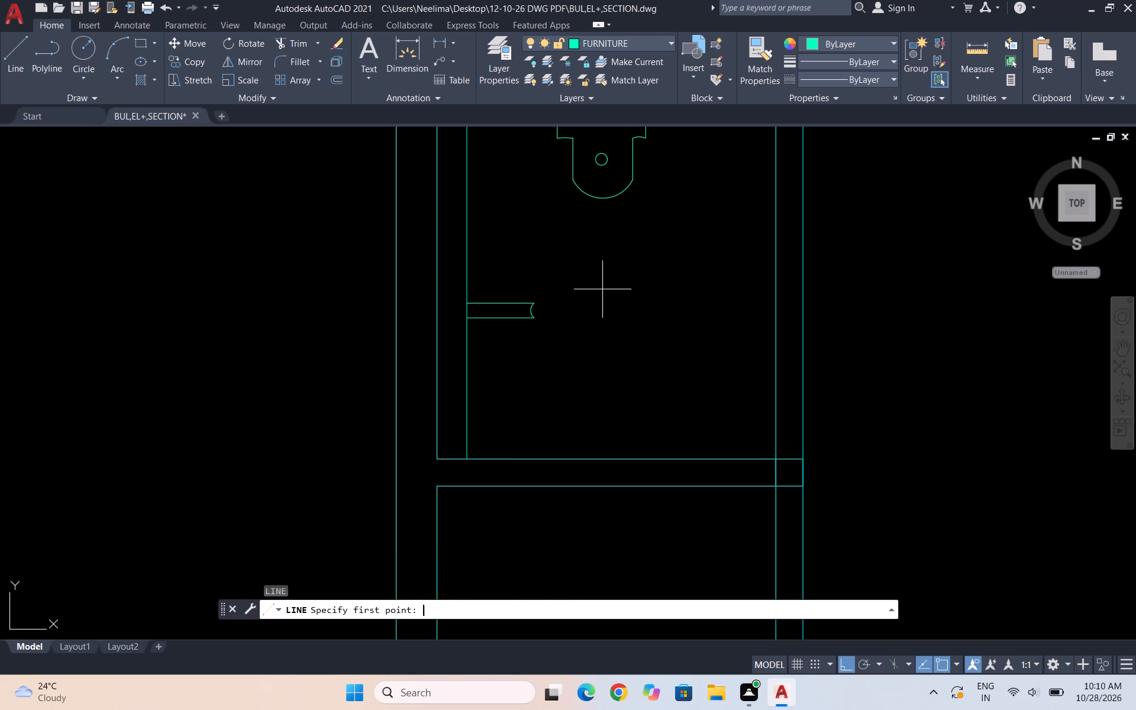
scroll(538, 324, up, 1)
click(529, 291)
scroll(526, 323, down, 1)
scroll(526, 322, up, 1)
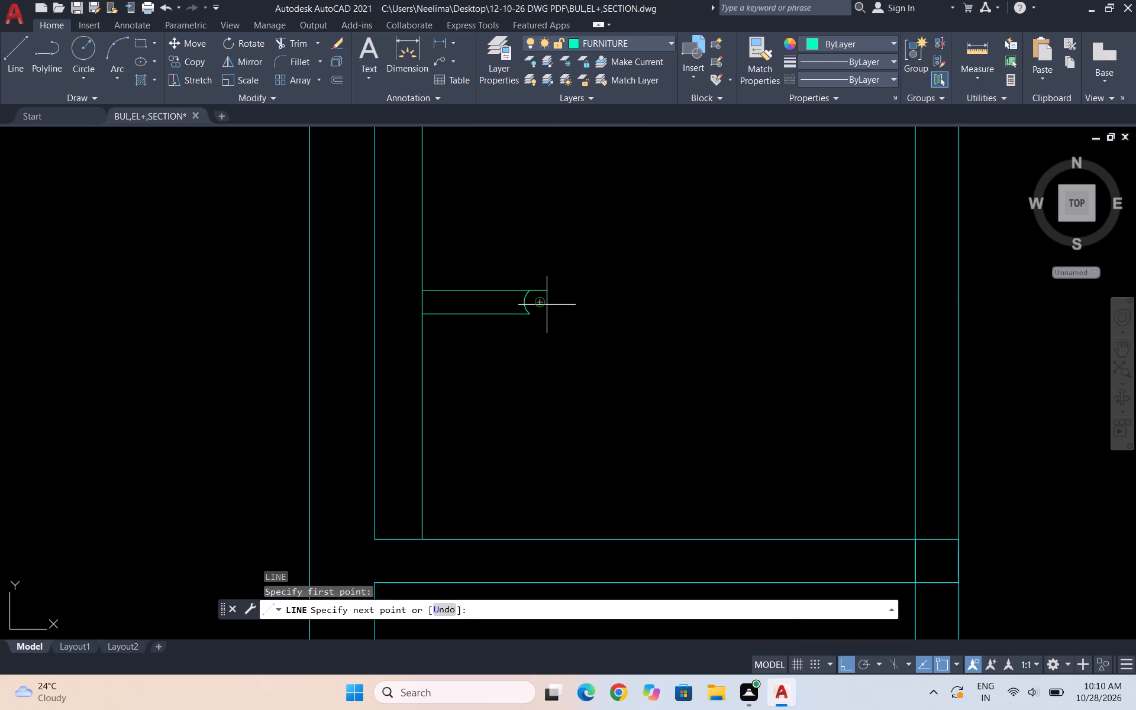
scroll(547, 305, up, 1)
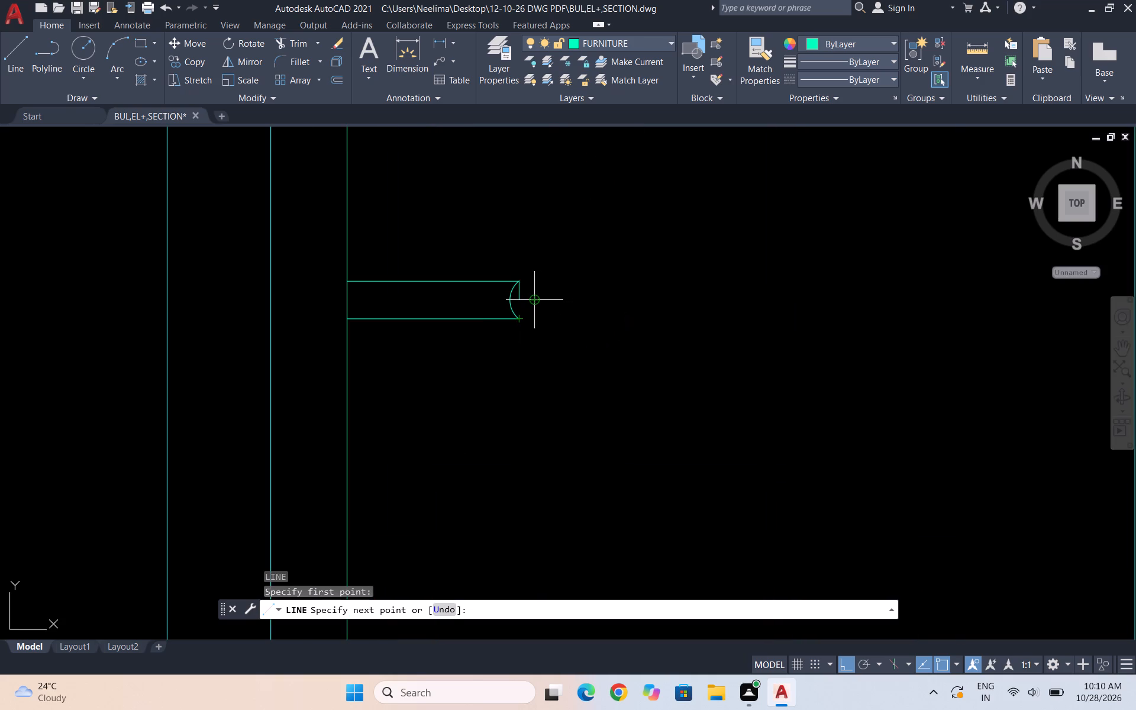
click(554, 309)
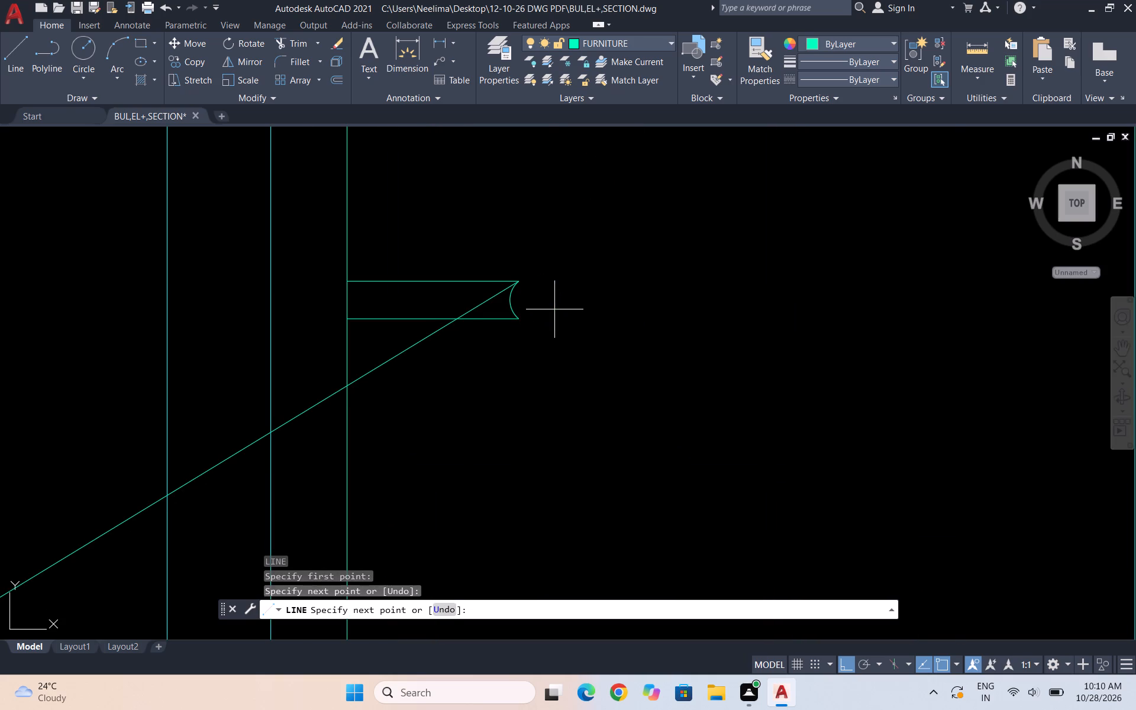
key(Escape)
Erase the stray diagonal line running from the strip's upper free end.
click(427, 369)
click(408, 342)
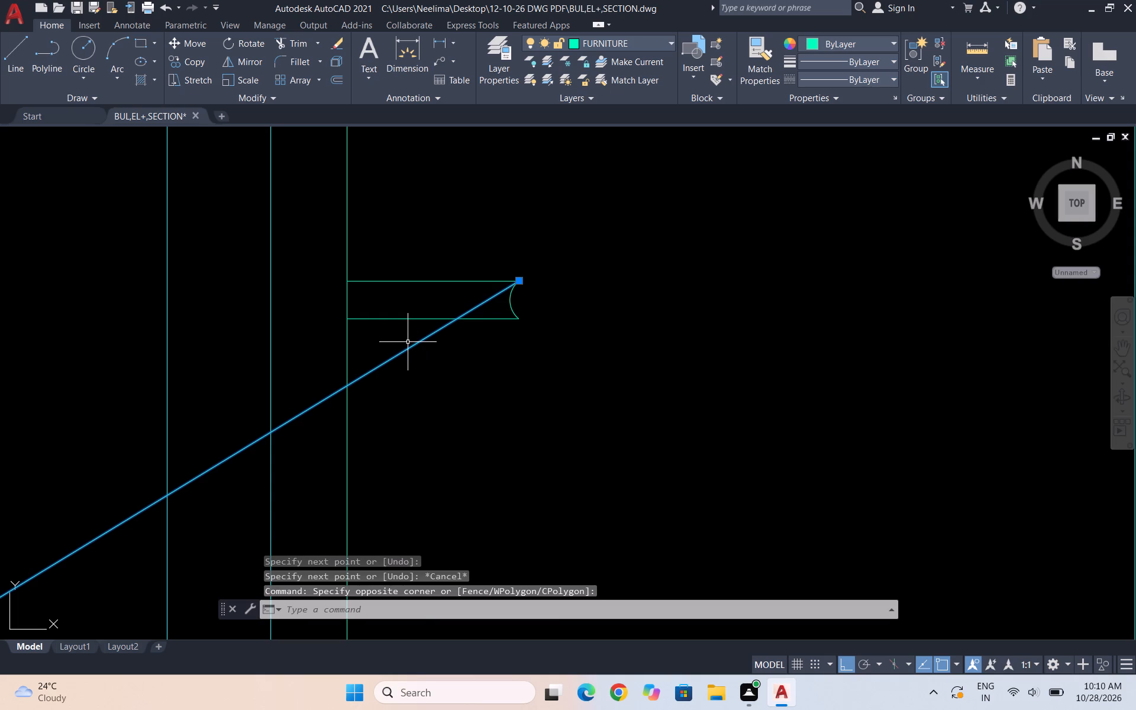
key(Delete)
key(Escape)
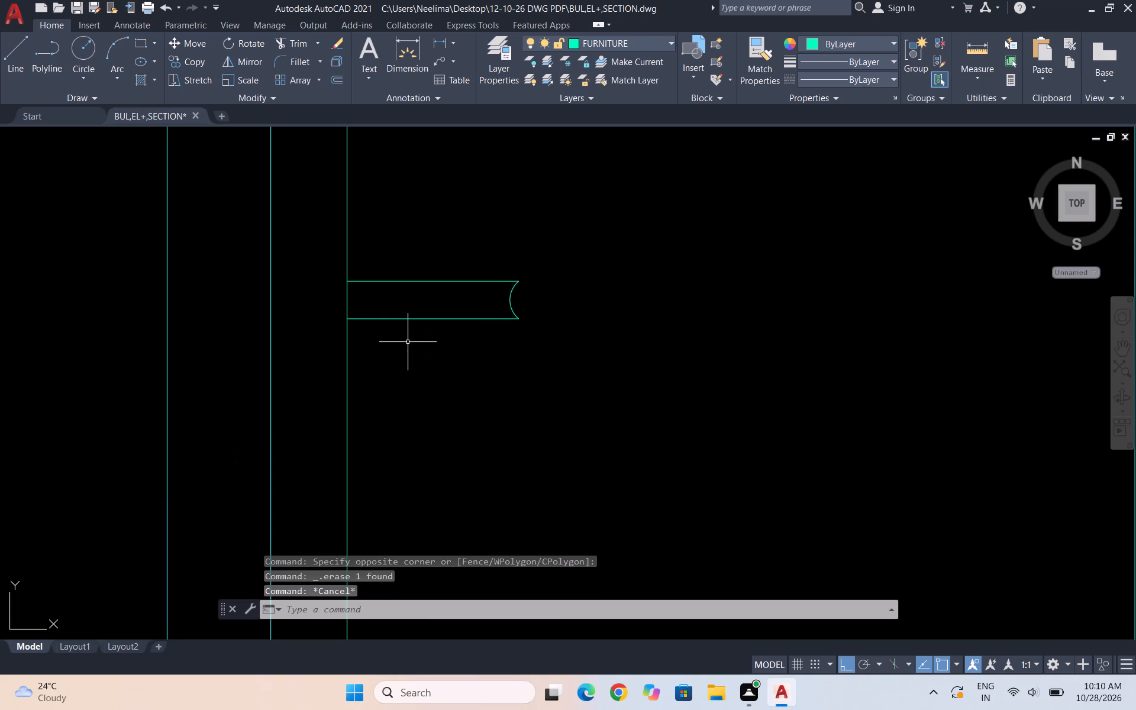
Draw a short vertical line across the strip between its two horizontal lines, nearer the wall-side end.
key(l)
key(Return)
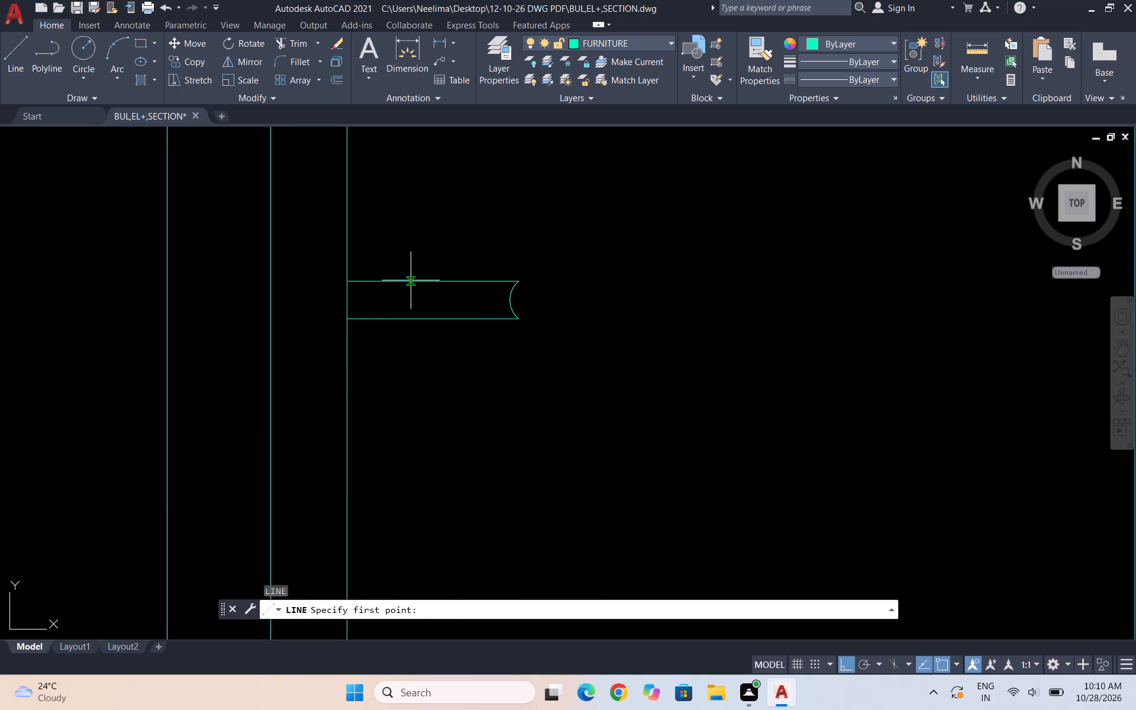
click(411, 280)
click(411, 319)
key(Escape)
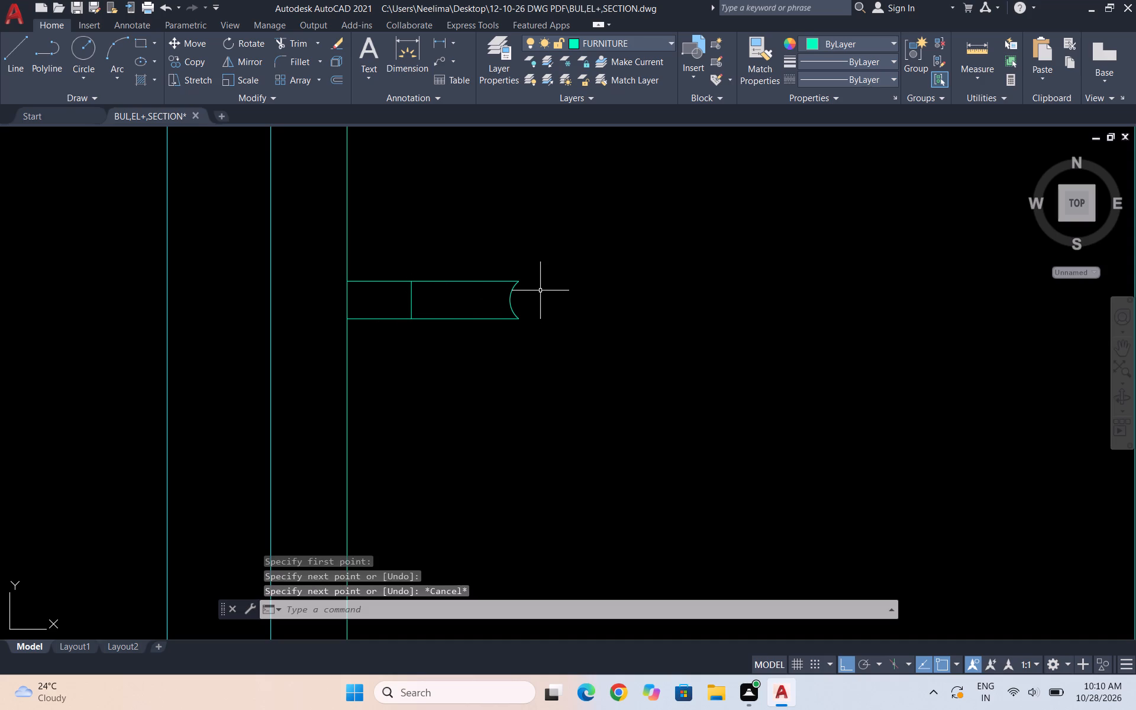
Draw a narrow upright ellipse at the strip's free end, its vertical axis spanning the ends of the two horizontal lines.
text(EL)
key(Return)
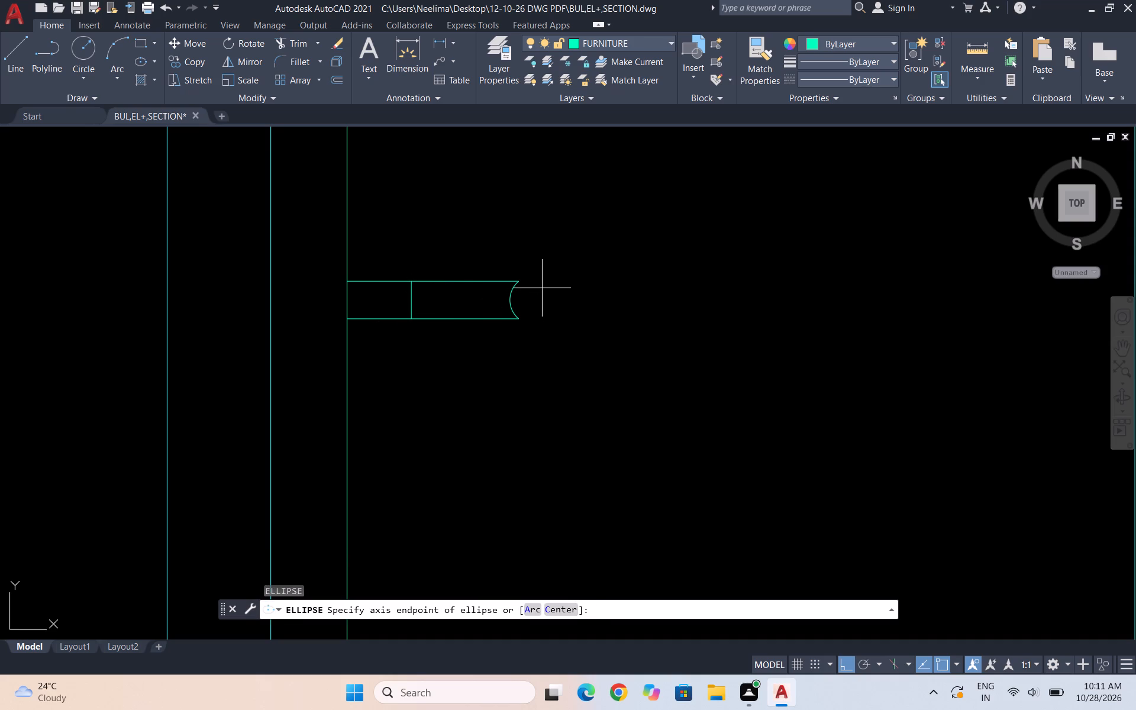
scroll(541, 288, up, 2)
click(477, 272)
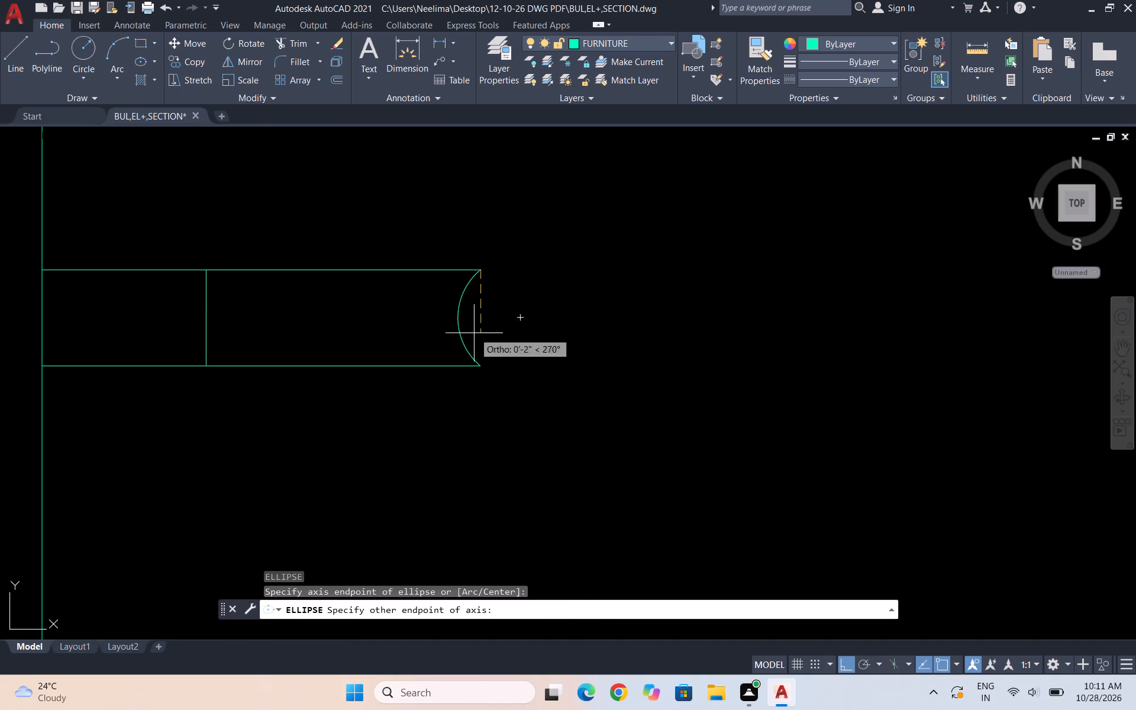
click(479, 362)
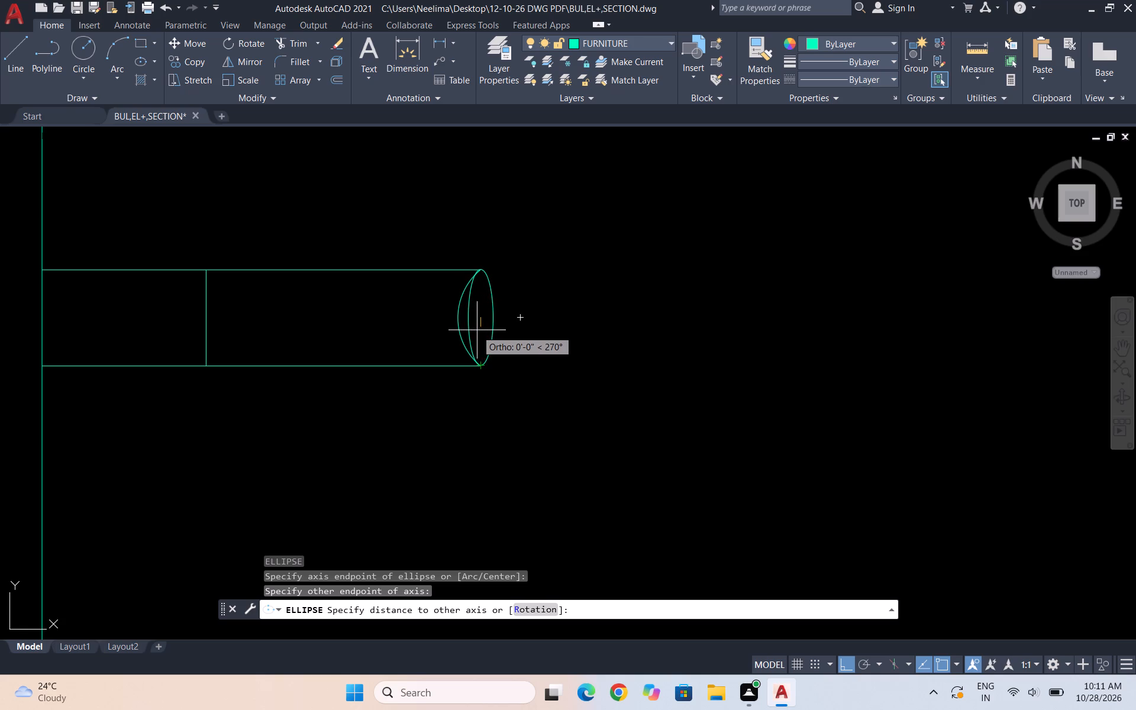
click(507, 319)
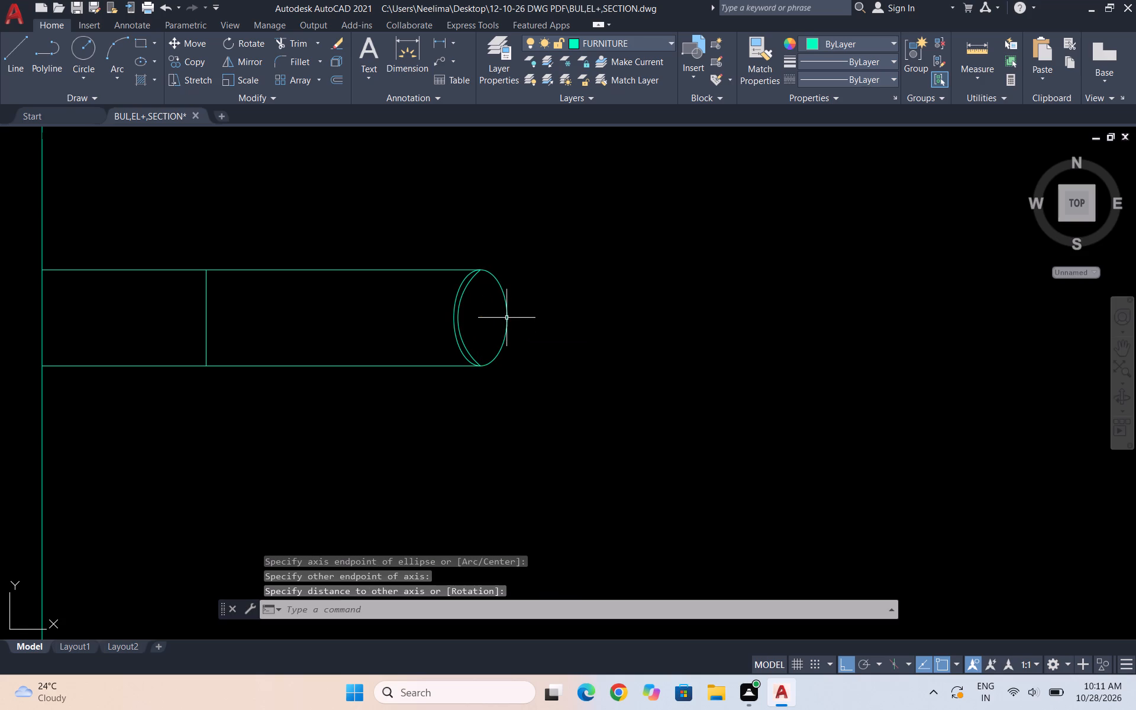
Erase the leftover arc inside the ellipse at the strip's free end.
scroll(470, 293, up, 2)
click(470, 293)
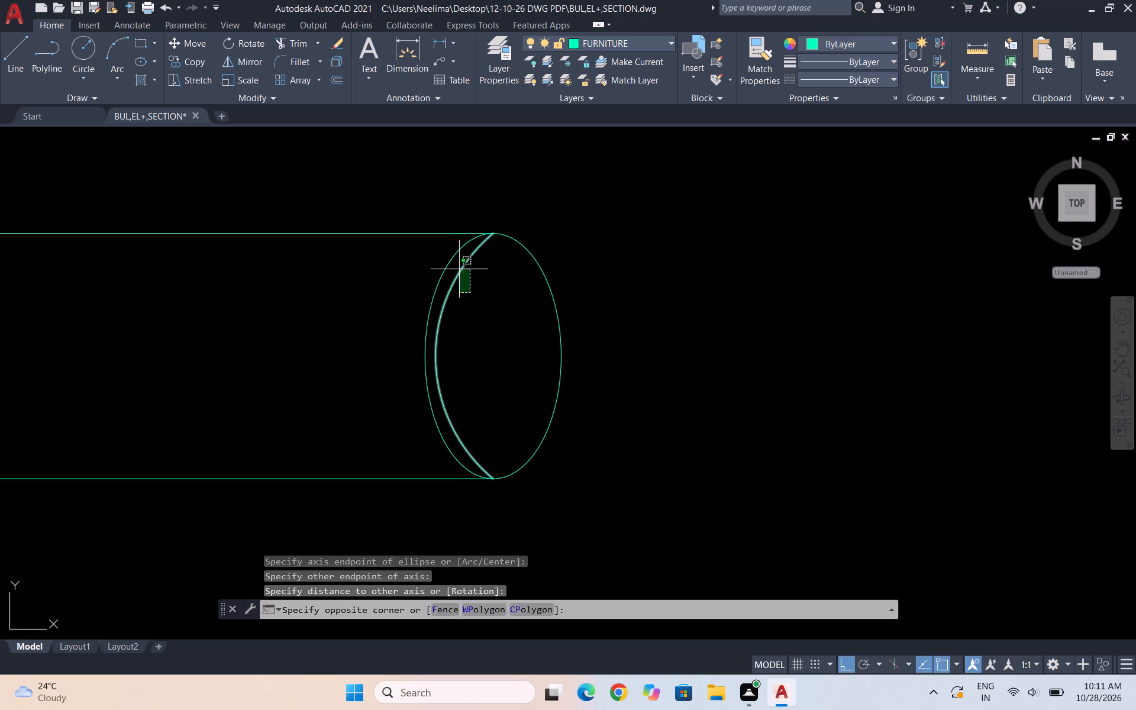
click(459, 269)
key(Delete)
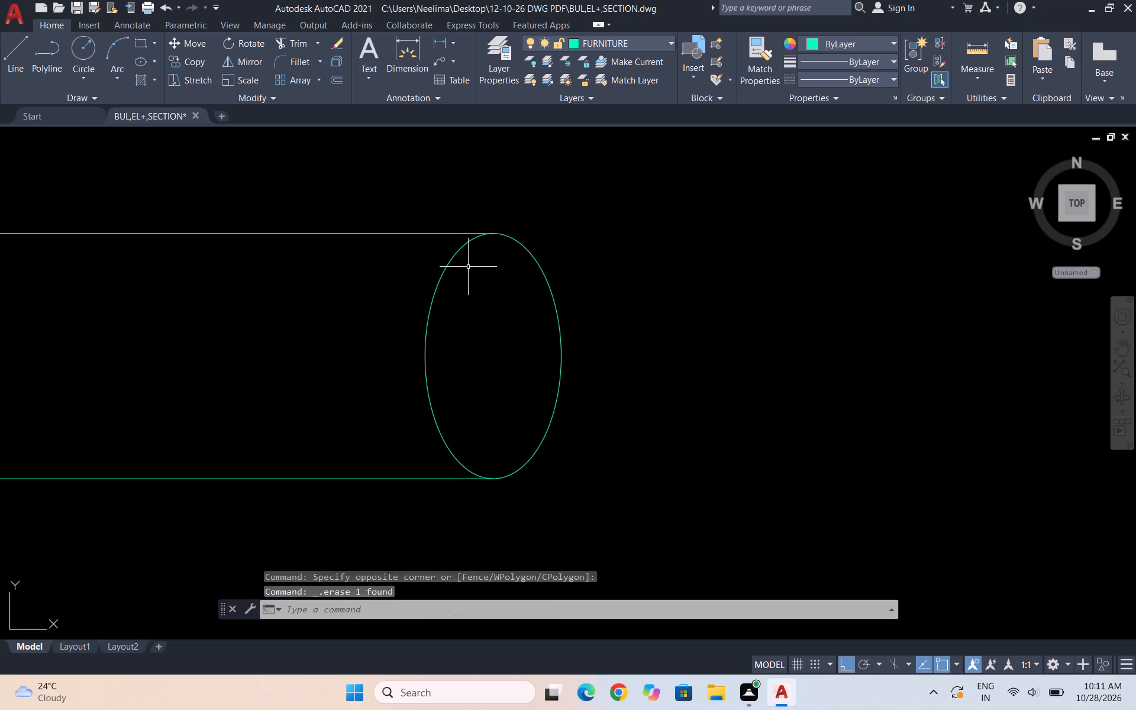
scroll(532, 253, down, 3)
scroll(592, 260, down, 2)
key(Escape)
key(Escape)
key(Escape)
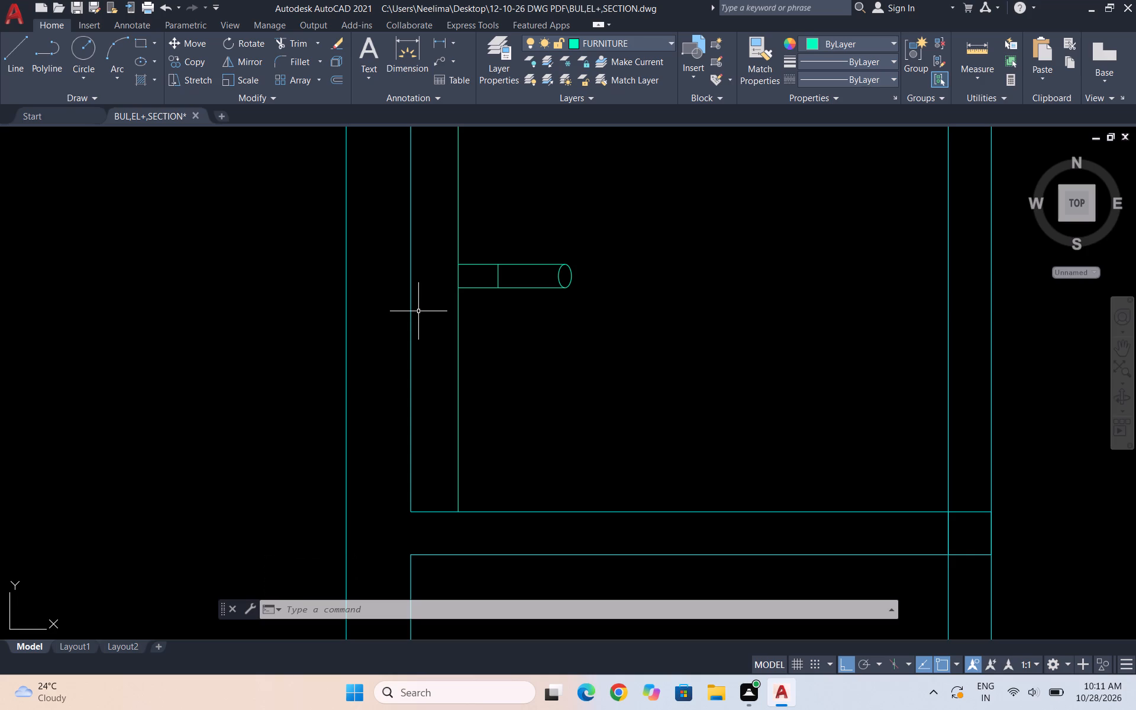
Draw a horizontal line about 5" long from the inner wall-side line, a little above the strip.
key(l)
key(Return)
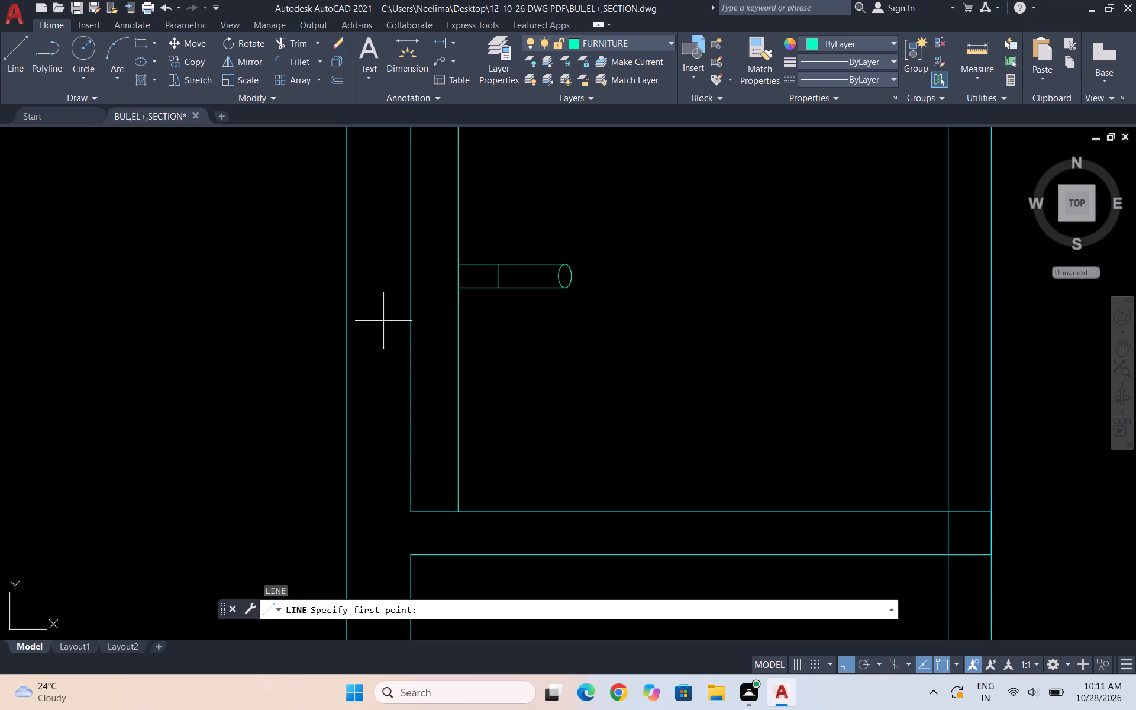
scroll(504, 275, down, 2)
scroll(488, 242, up, 1)
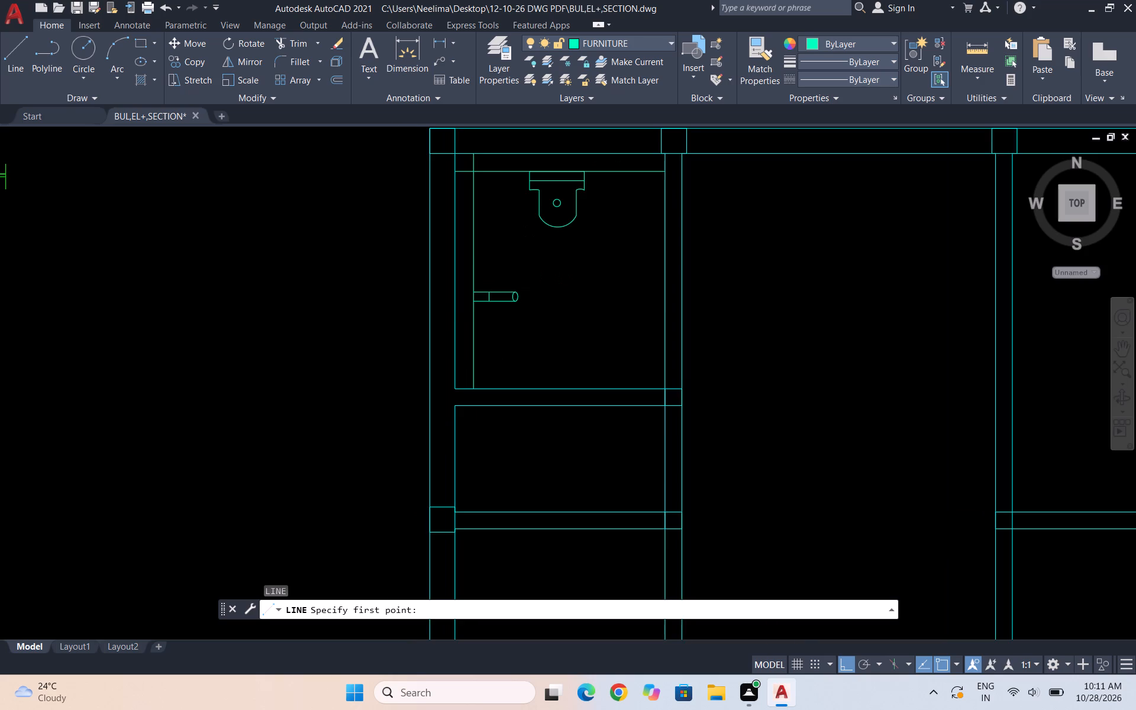
scroll(462, 285, up, 1)
click(463, 289)
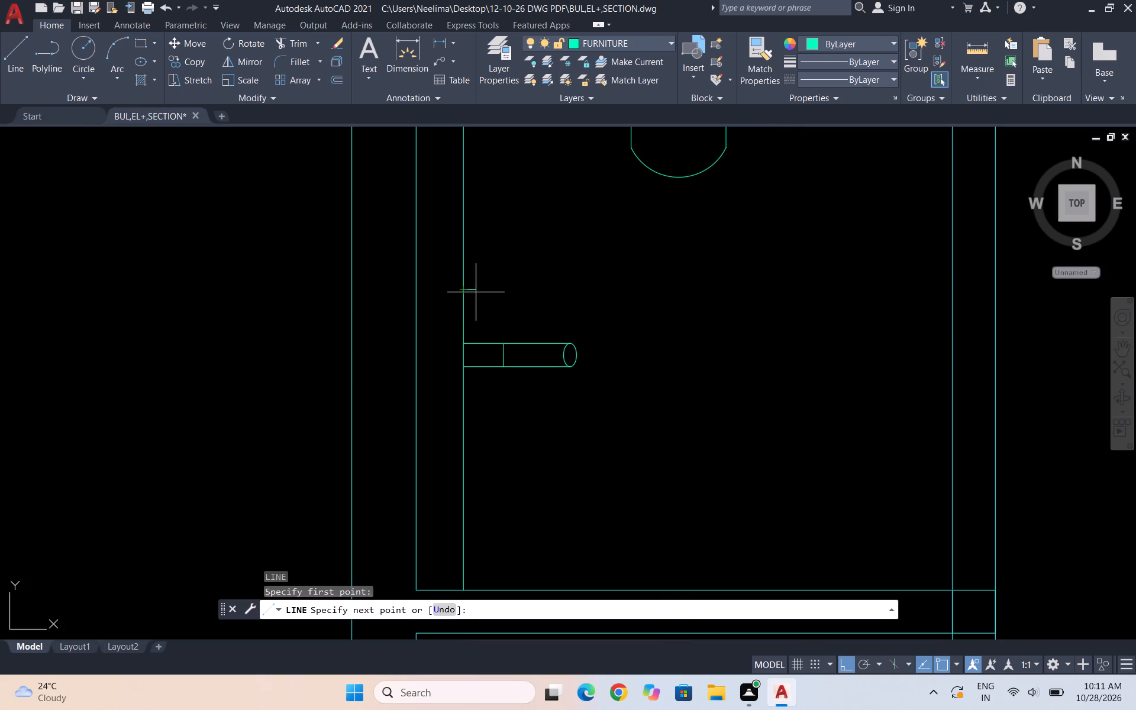
click(502, 293)
key(Escape)
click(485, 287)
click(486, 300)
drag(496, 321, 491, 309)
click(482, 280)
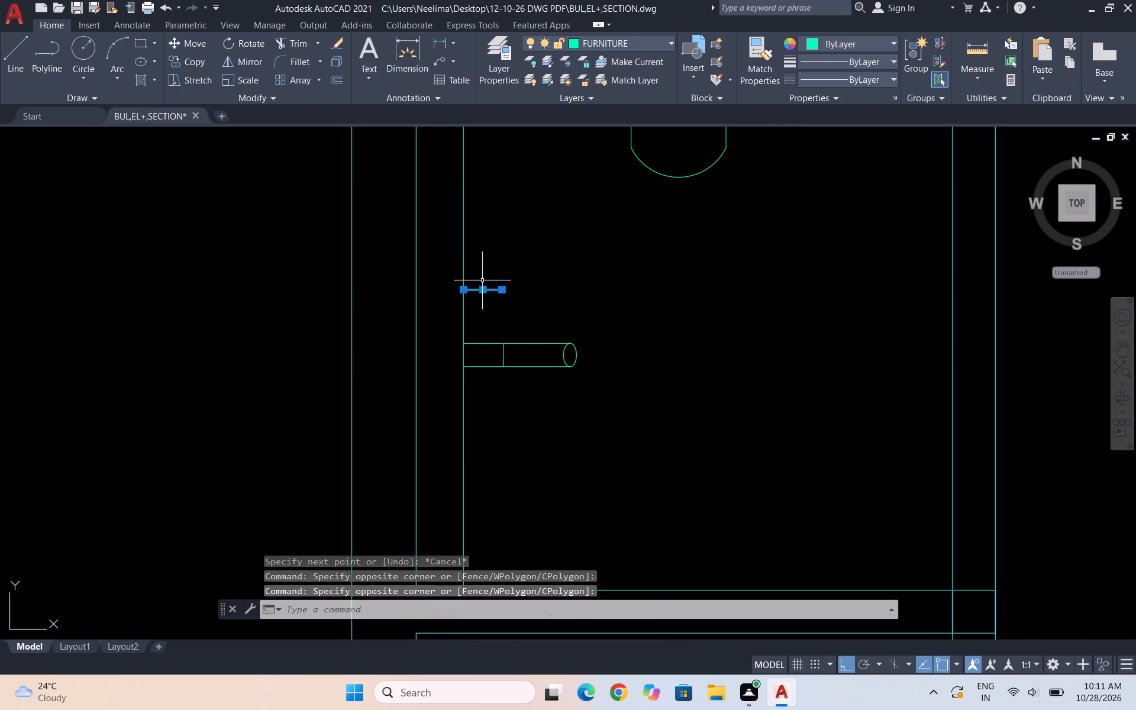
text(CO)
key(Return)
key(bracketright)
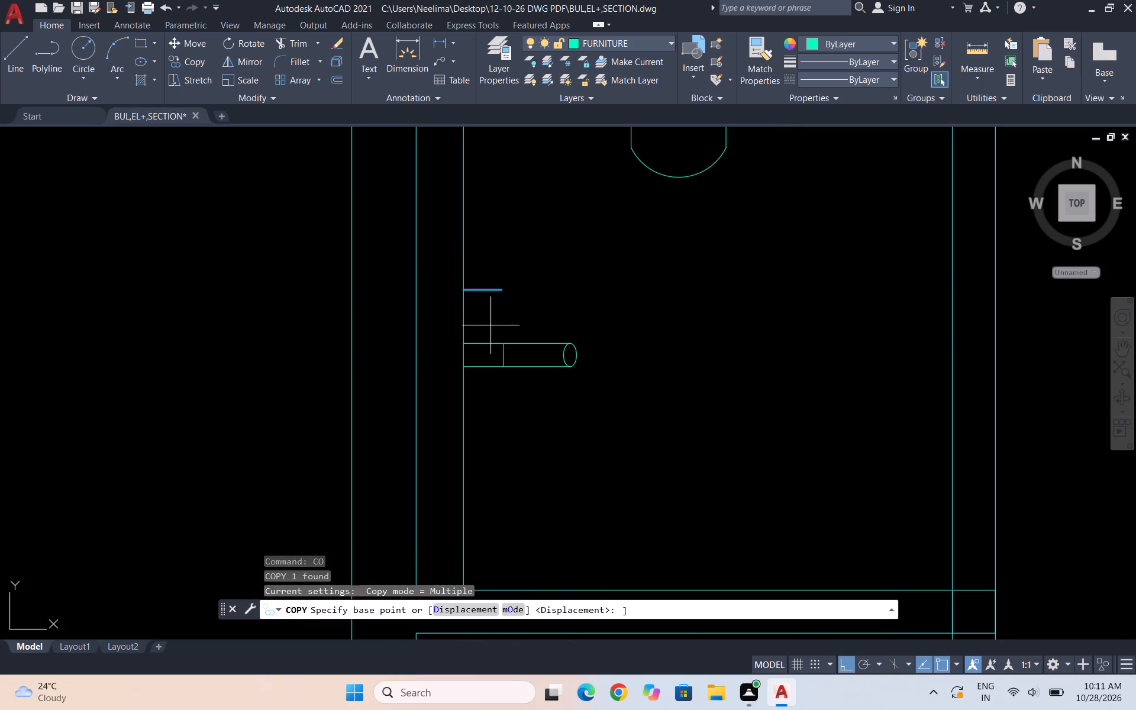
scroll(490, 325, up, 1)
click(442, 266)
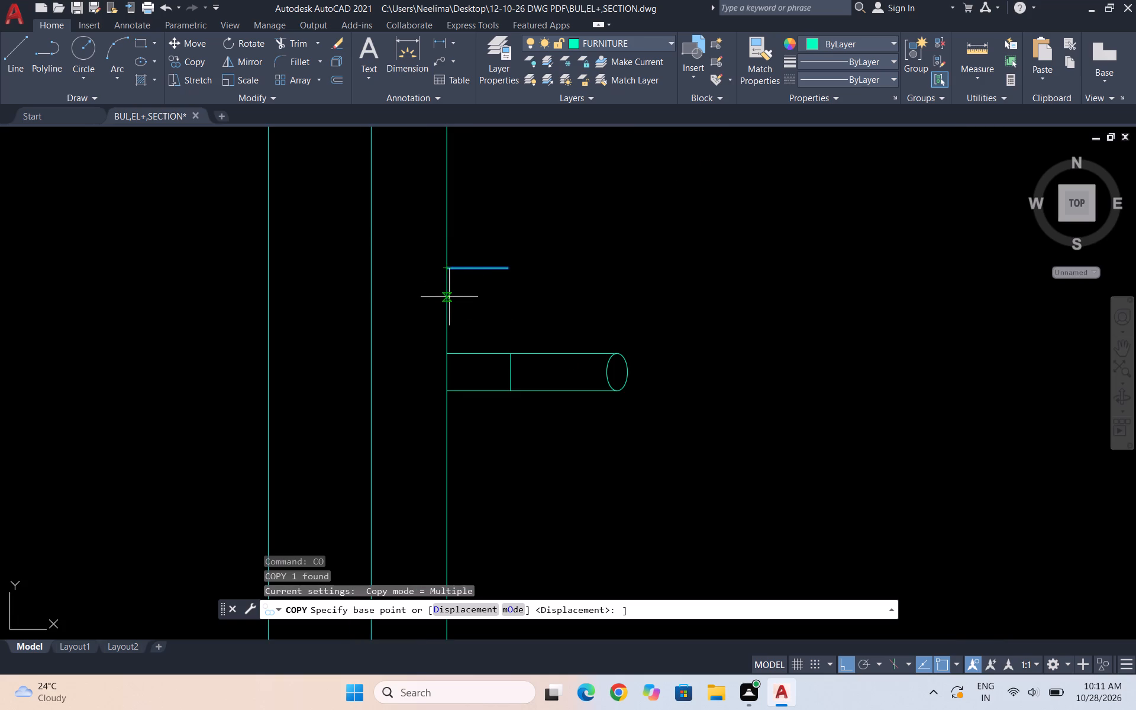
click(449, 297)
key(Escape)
Copy the short horizontal line a small distance straight down along the wall-side line, forming a thin bar above the strip.
click(480, 286)
click(469, 253)
text(CO)
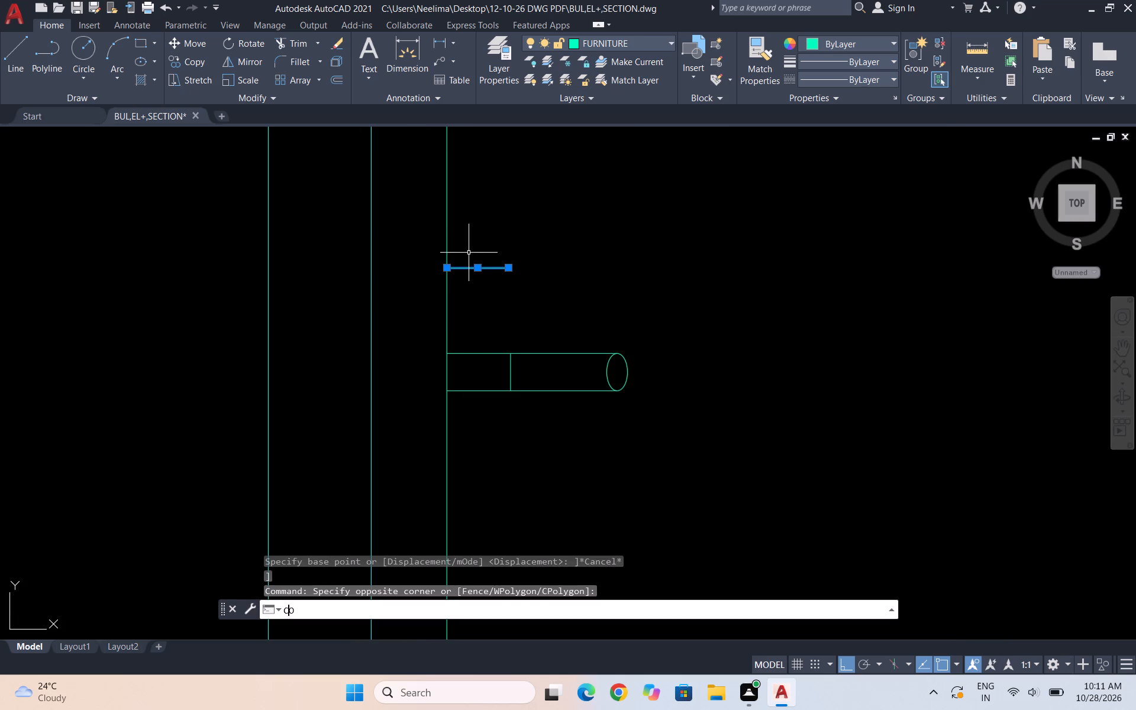
key(Return)
click(444, 265)
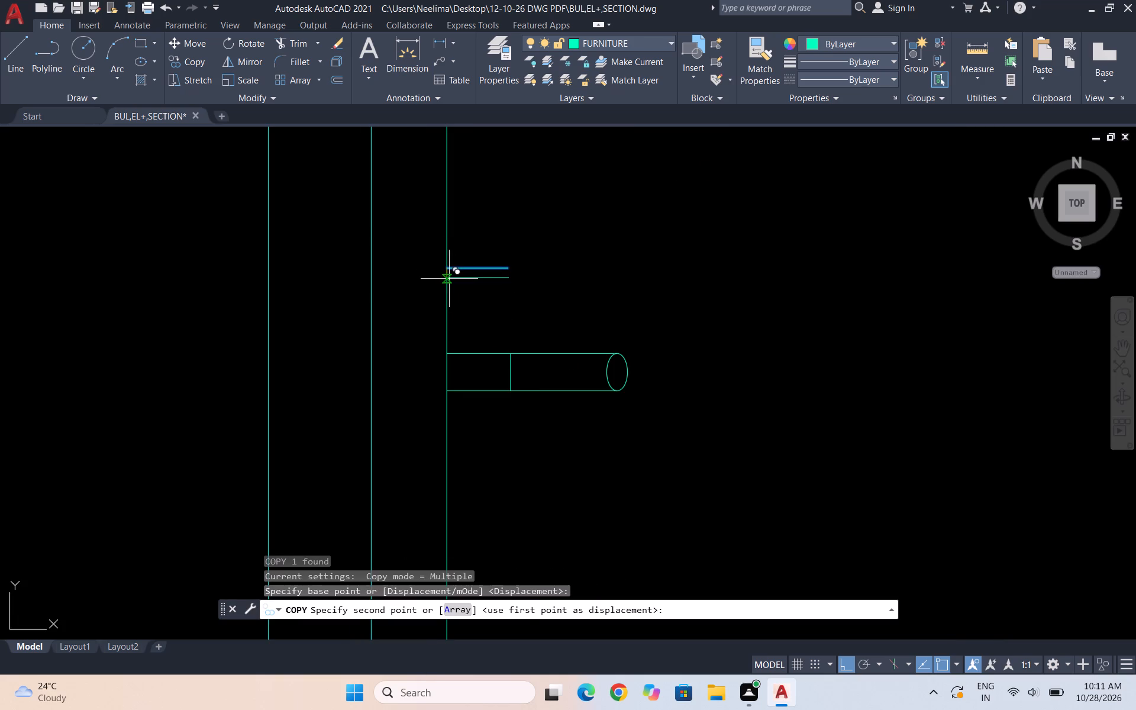
click(450, 285)
key(Escape)
Draw an outward-bulging arc joining the free ends of the thin bar's two horizontal lines.
scroll(509, 259, up, 2)
key(a)
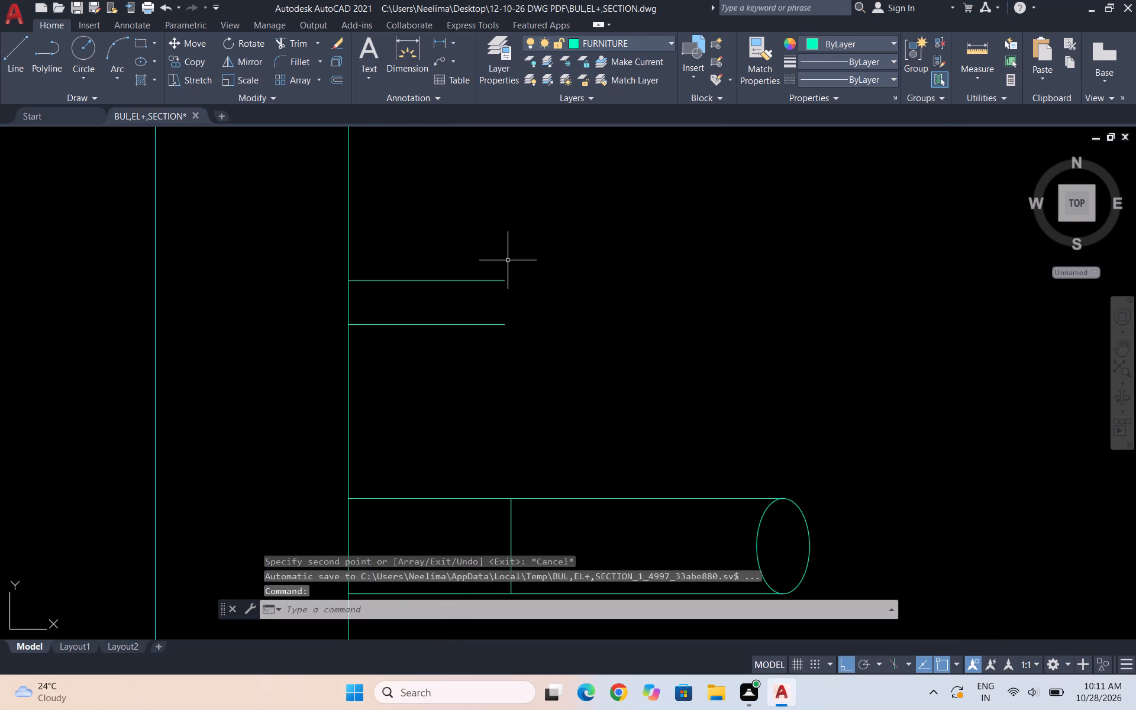
key(Return)
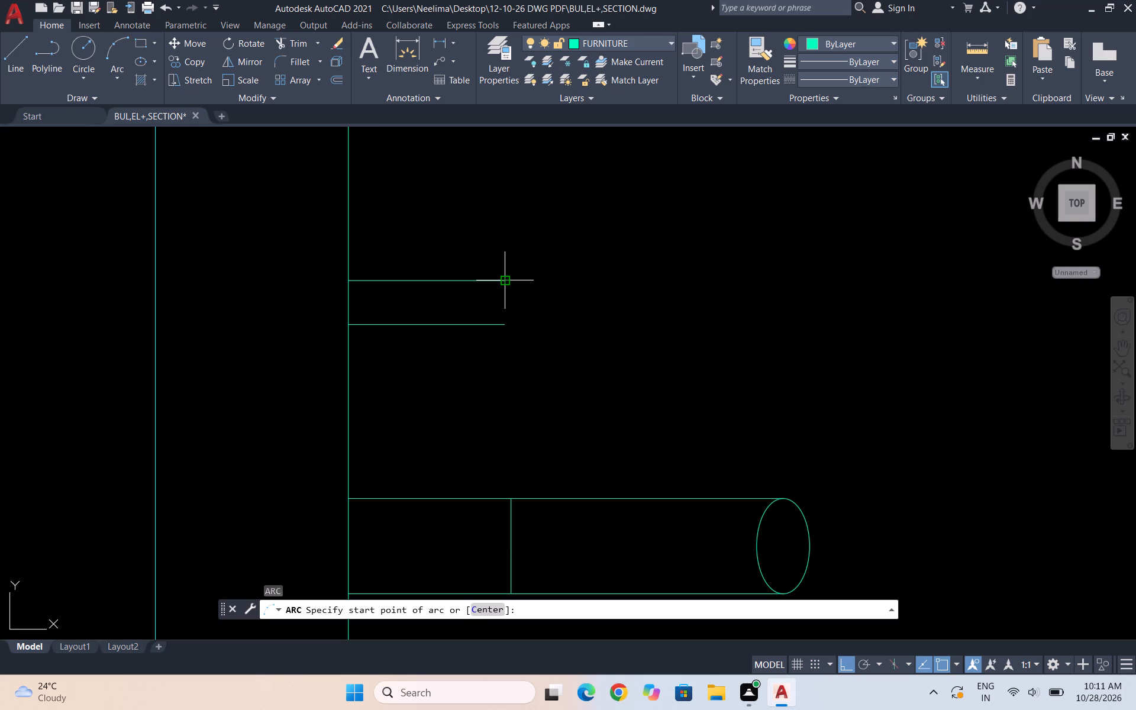
click(502, 280)
click(502, 326)
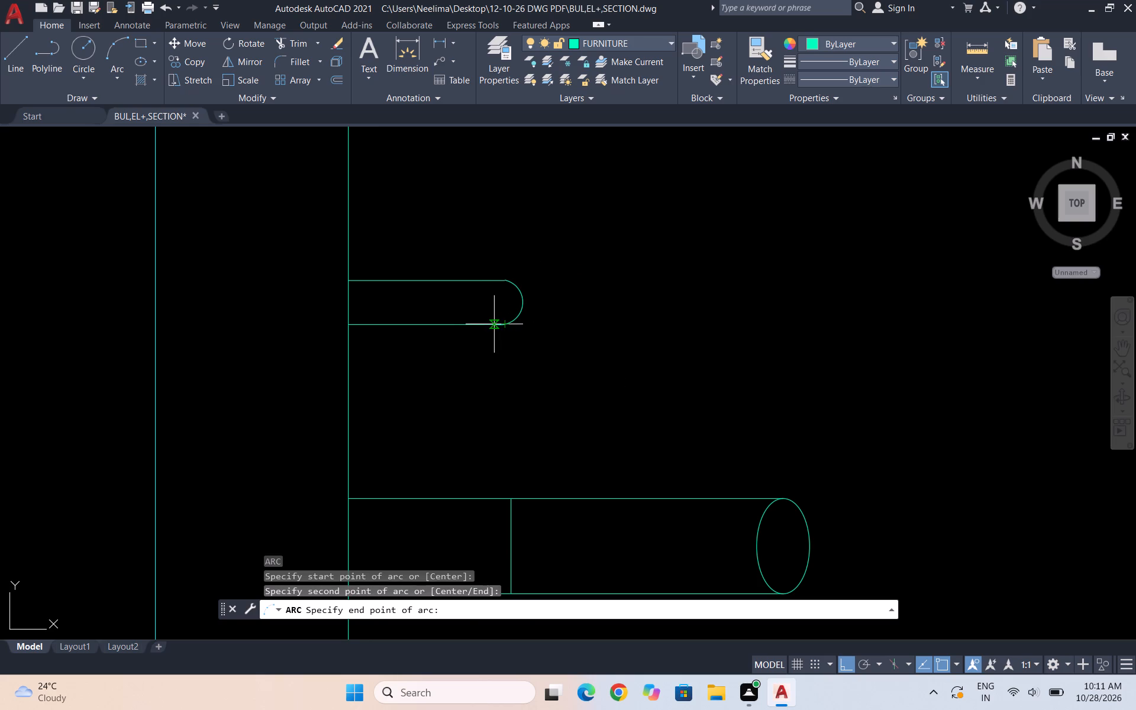
click(492, 327)
key(Escape)
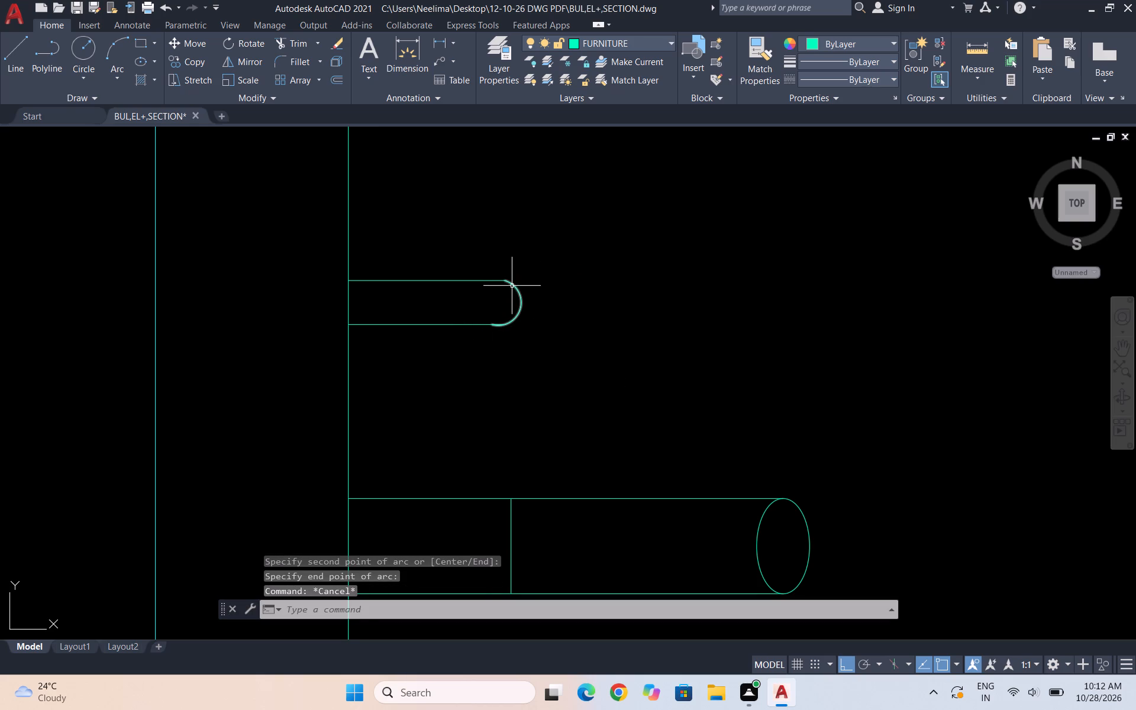
Trim the arc's overhang below the thin bar's lower line.
scroll(497, 309, up, 4)
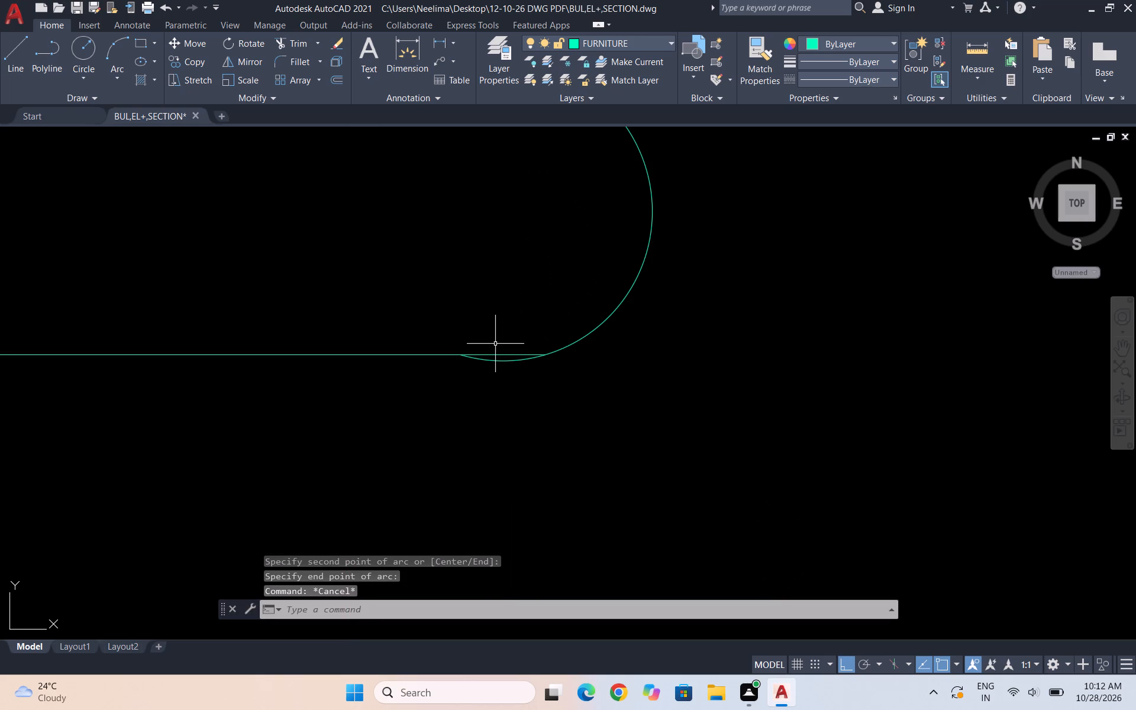
text(TR)
key(Return)
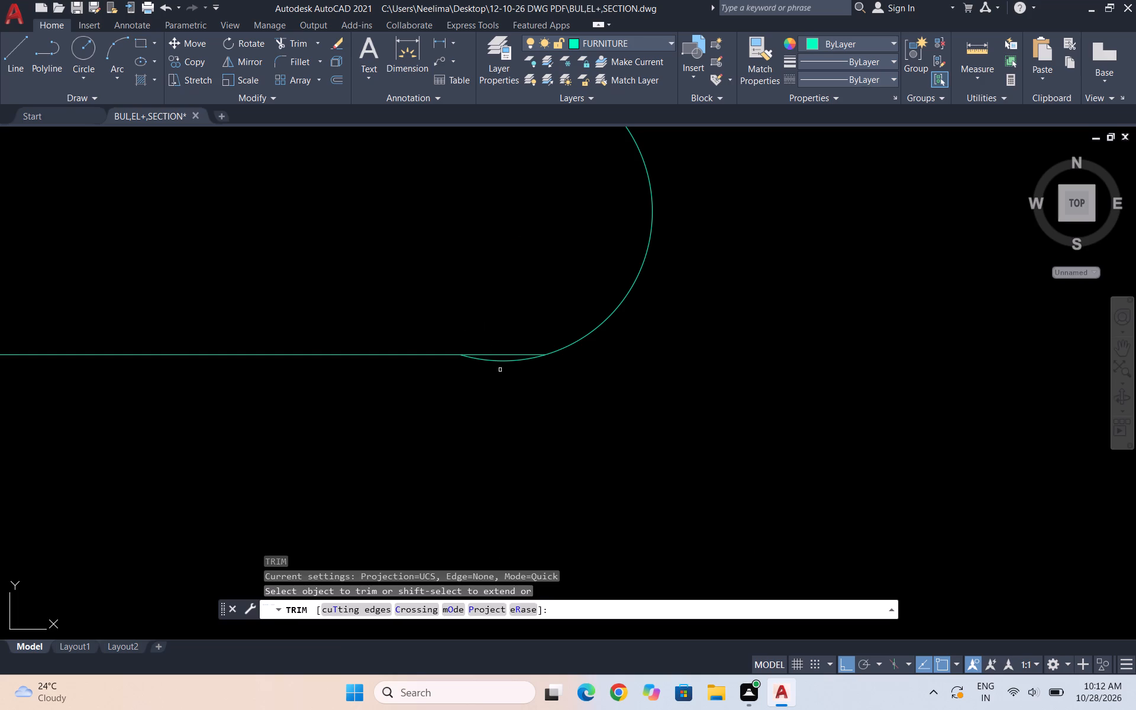
click(509, 362)
key(Escape)
scroll(549, 423, down, 3)
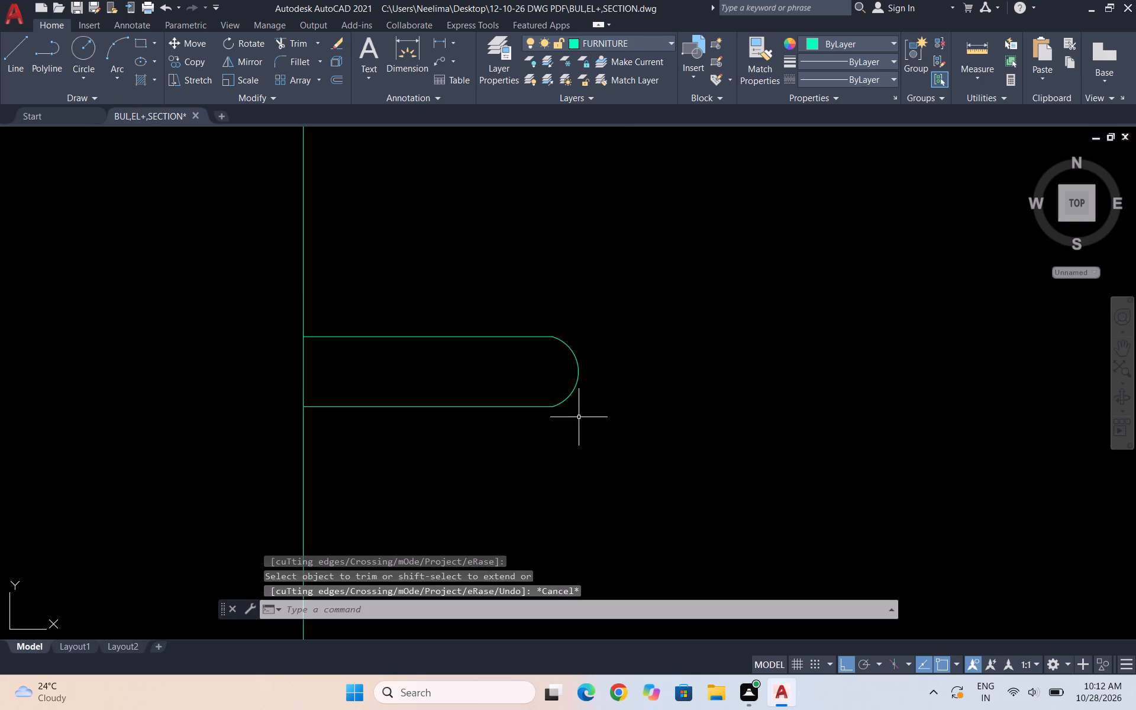
Draw a vertical line between the ends of the thin bar's two horizontal lines, at the base of the arc.
key(Escape)
key(l)
key(Return)
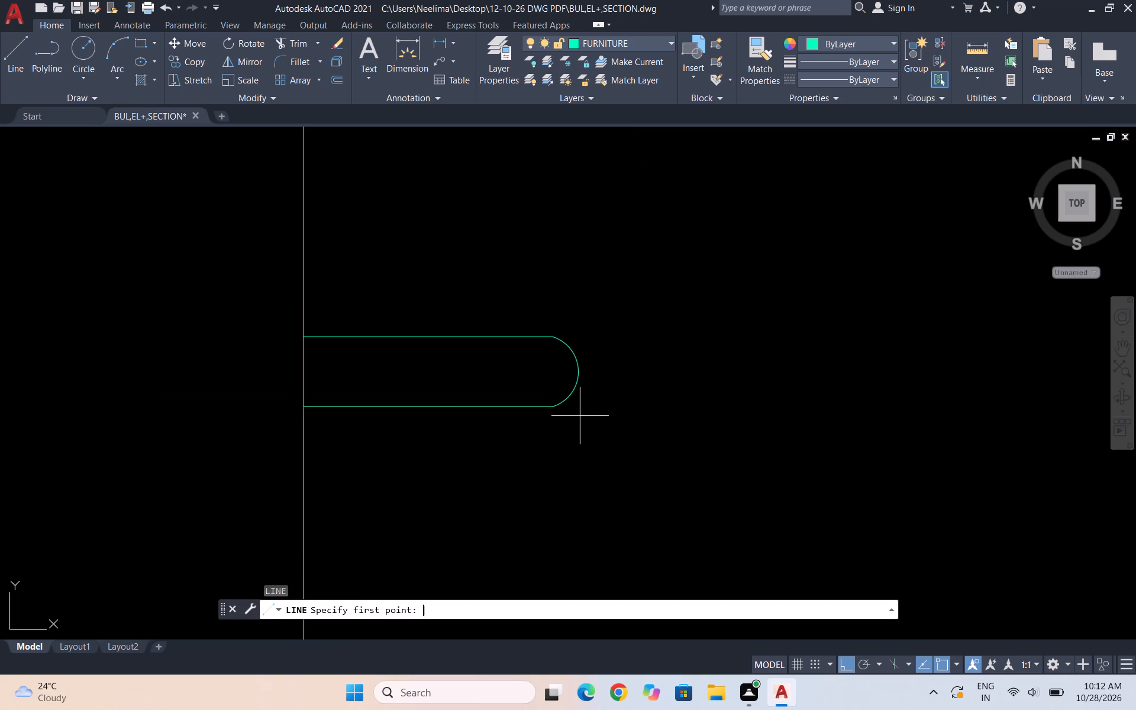
click(553, 339)
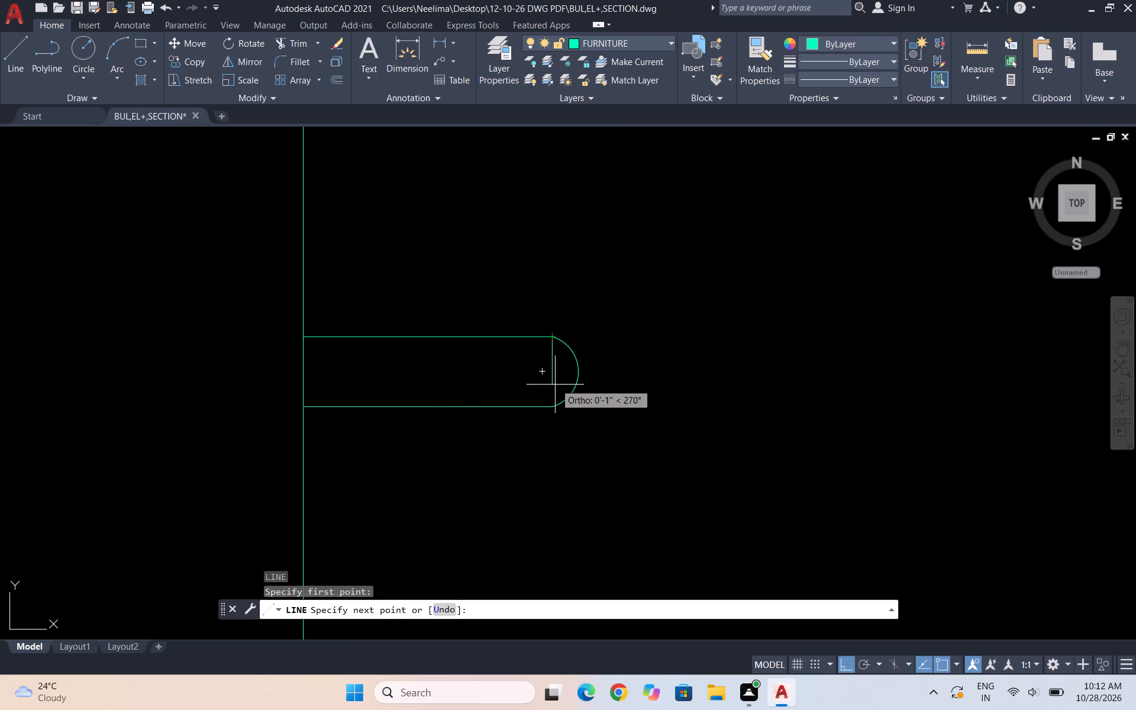
click(554, 403)
key(Escape)
scroll(728, 325, down, 3)
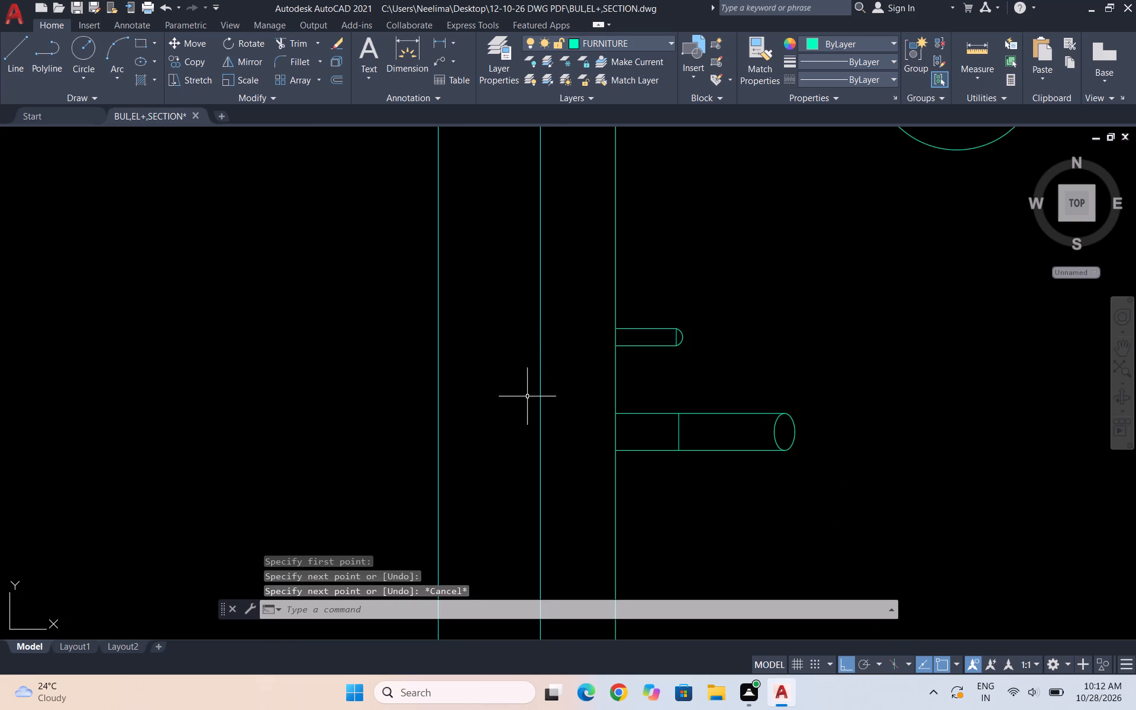
Copy the complete rounded bar straight down along the wall-side line, placing it at a matching distance below the strip.
click(704, 371)
click(635, 306)
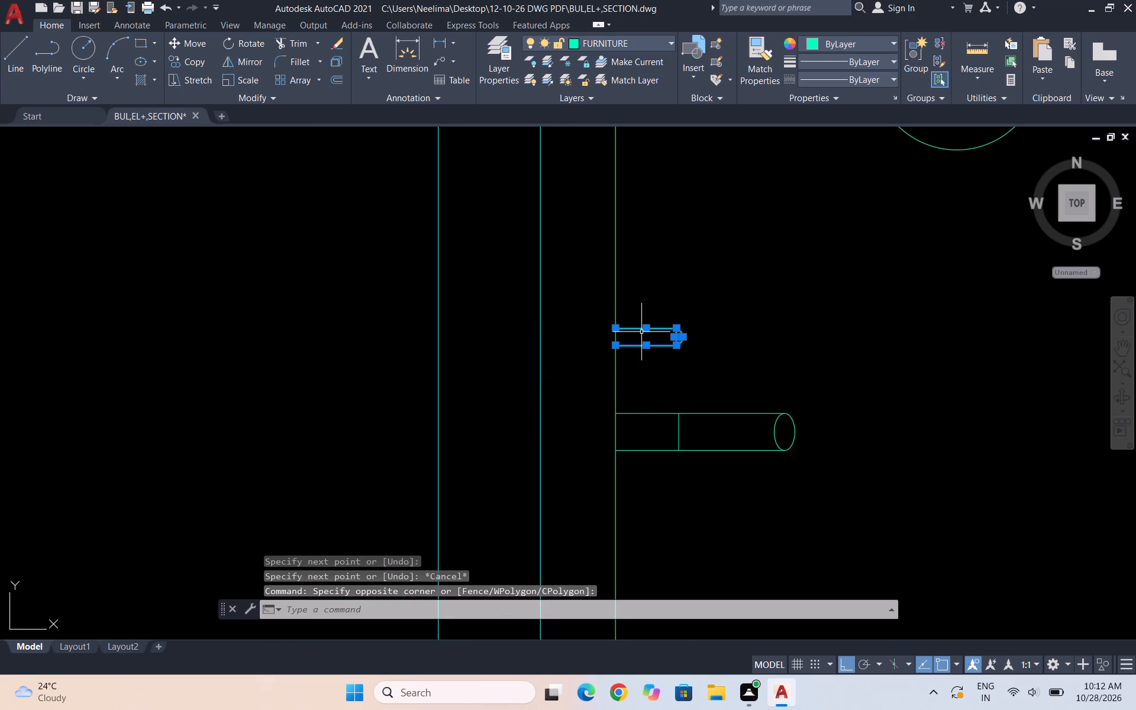
text(CO)
key(Return)
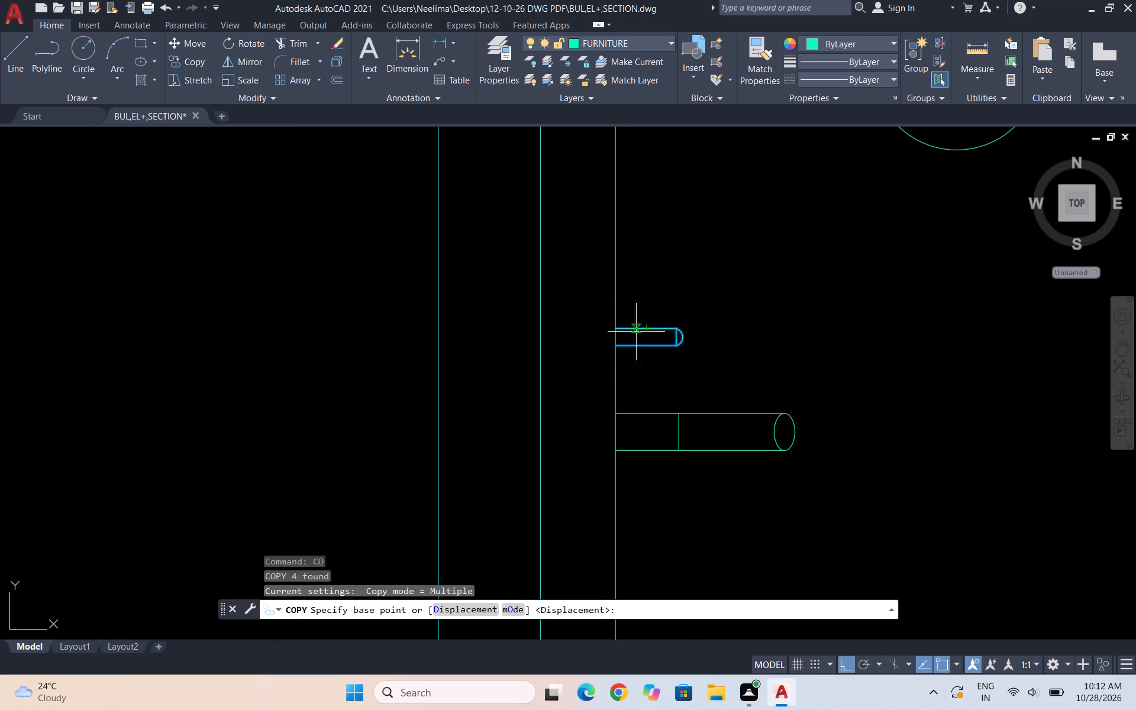
click(618, 329)
scroll(618, 328, down, 3)
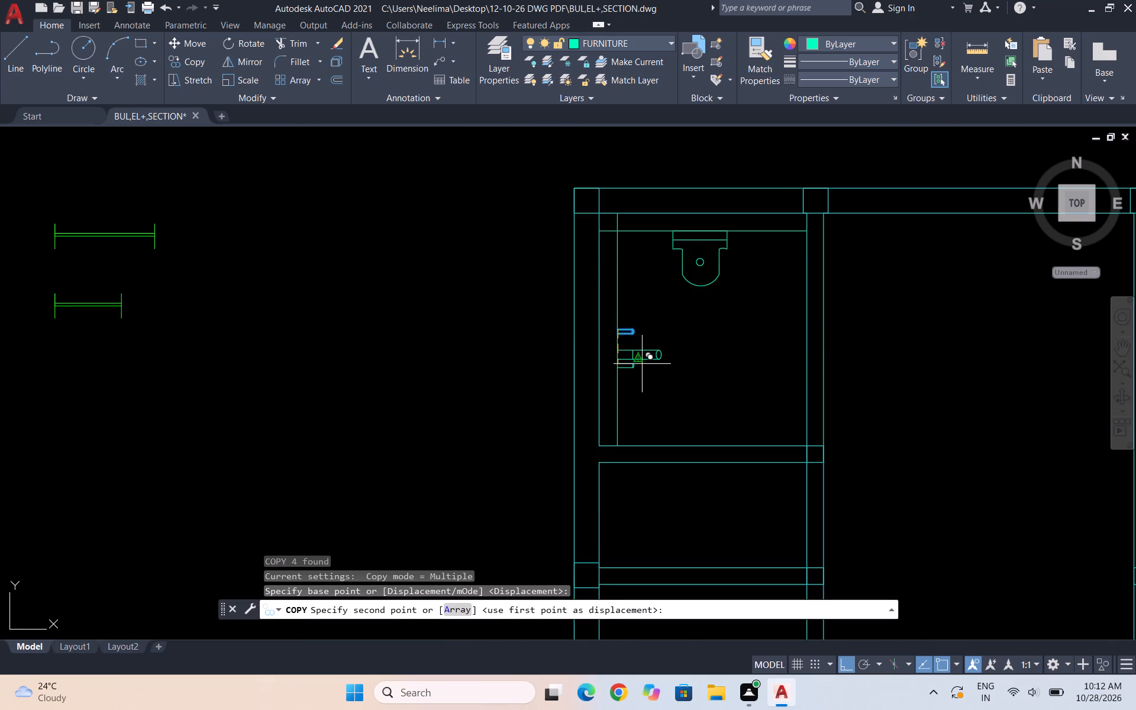
scroll(641, 367, up, 2)
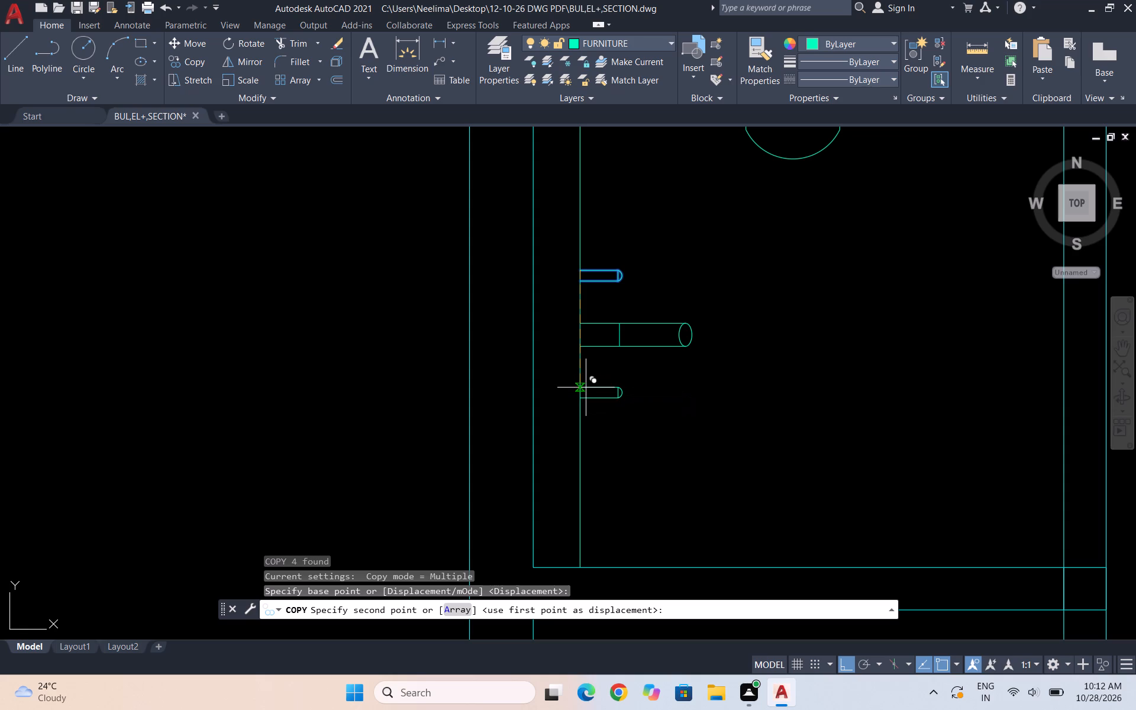
click(586, 385)
key(Escape)
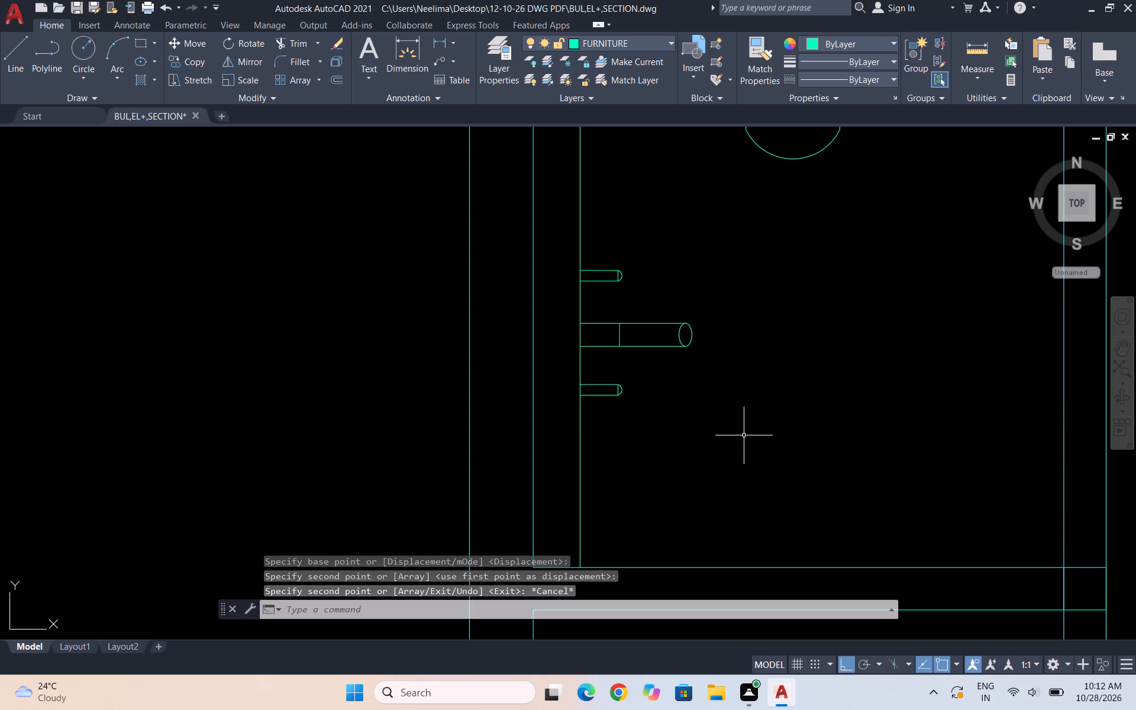
Move the ellipse from the strip's free end horizontally toward the wall, keeping it between the strip's two lines.
scroll(674, 326, up, 2)
drag(785, 358, 772, 353)
click(614, 345)
key(m)
key(Return)
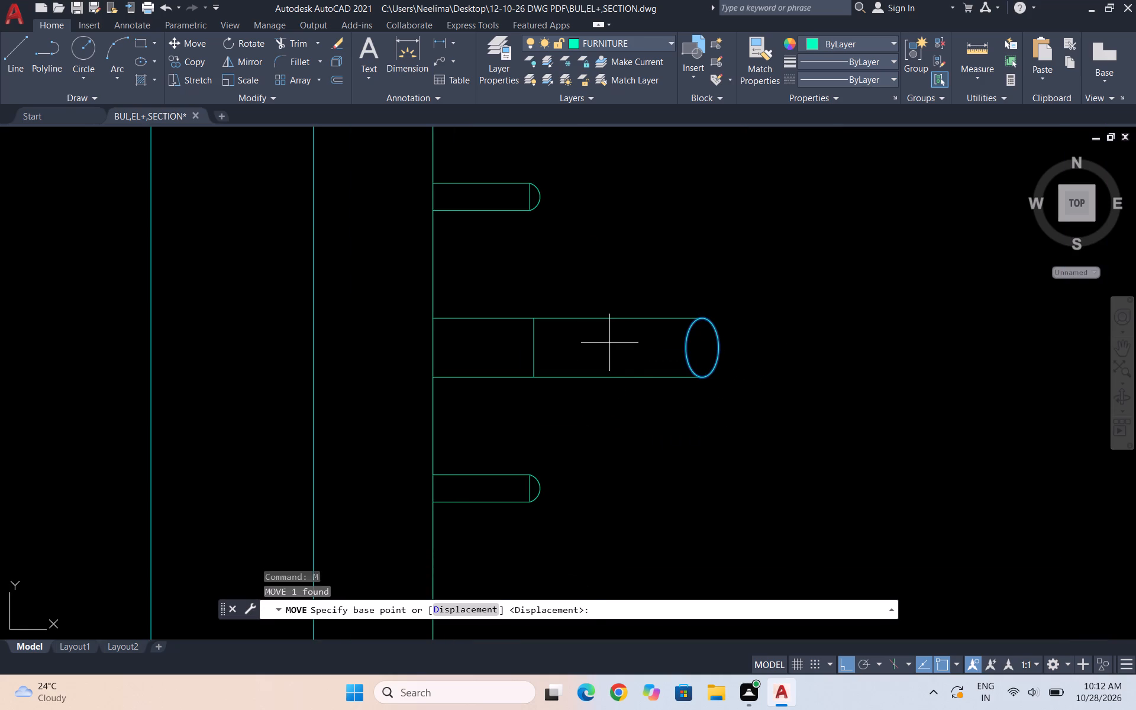
click(705, 318)
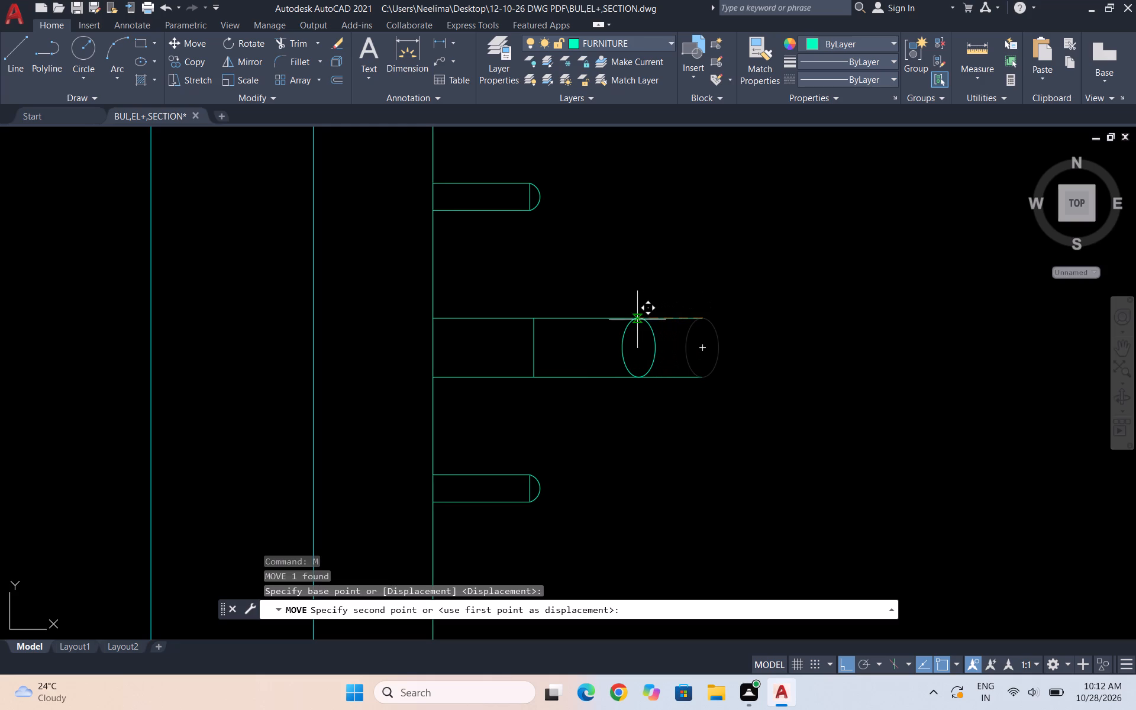
click(601, 323)
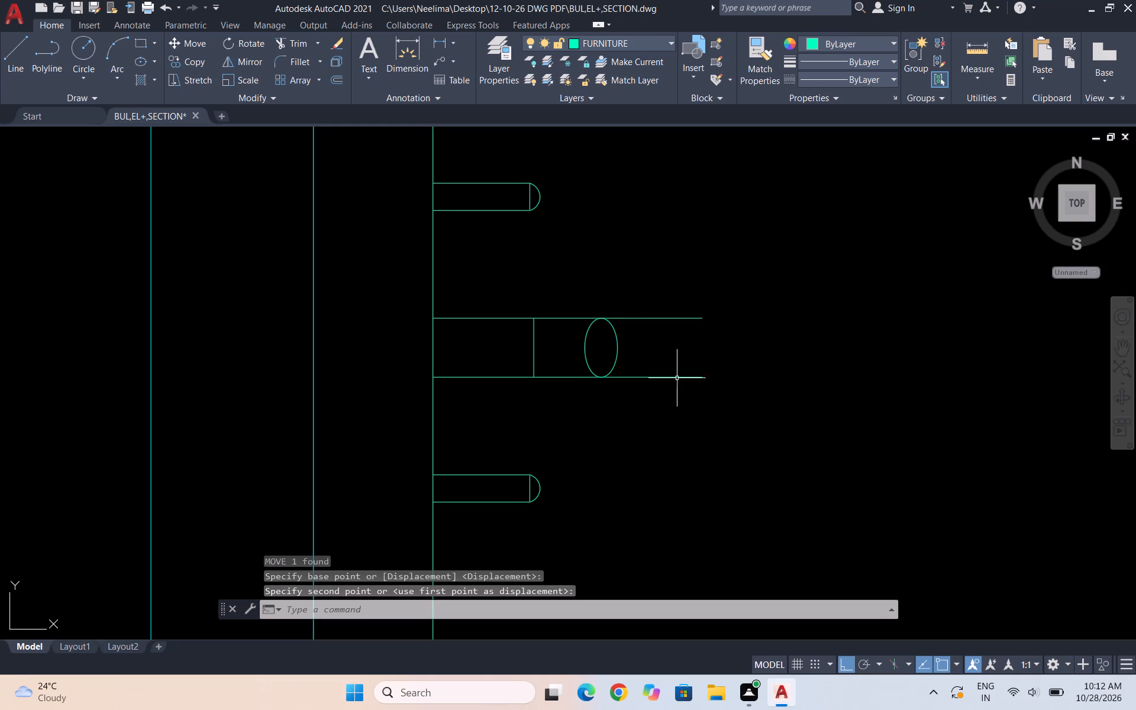
key(Escape)
Erase the short vertical line crossing the strip between the wall and the ellipse.
drag(546, 356, 534, 353)
click(483, 350)
key(Delete)
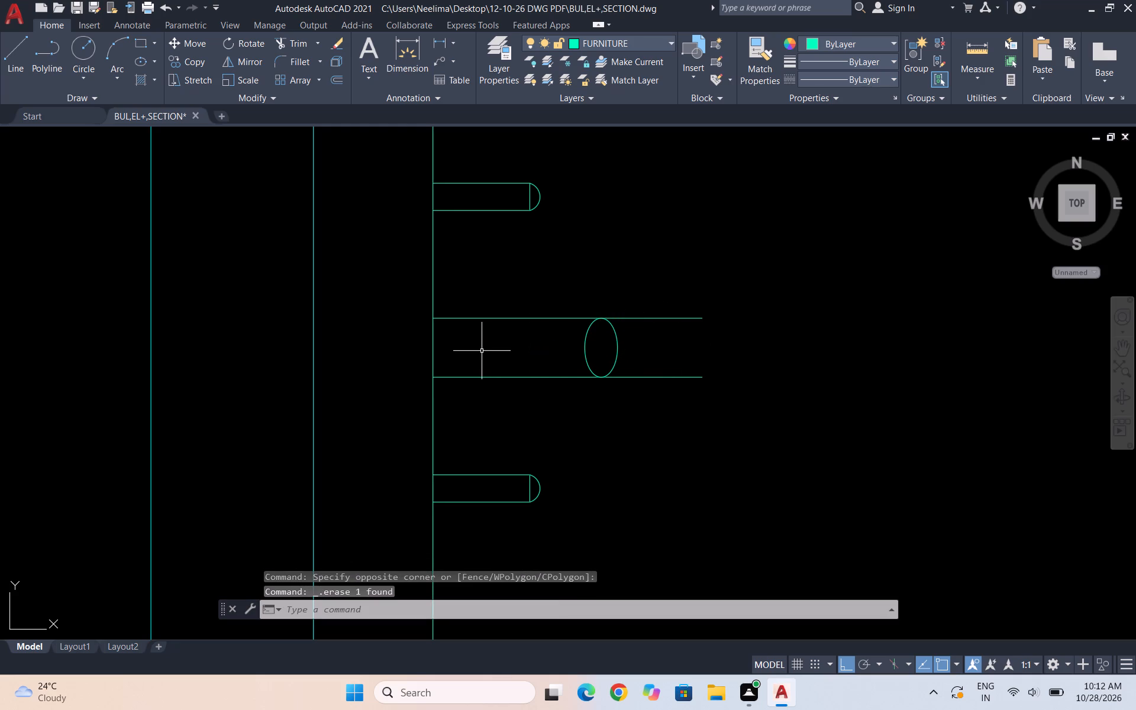
Trim the strip's upper and lower lines where they extend beyond the ellipse.
text(TR)
key(Return)
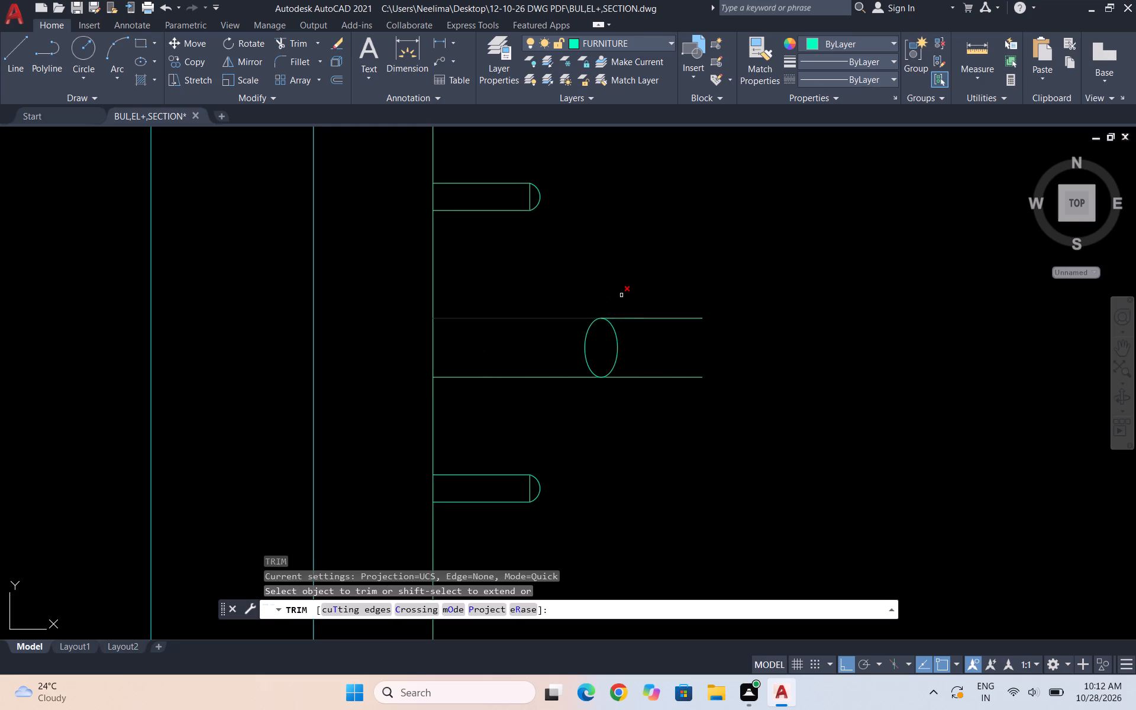
drag(692, 321, 648, 465)
drag(652, 361, 601, 217)
scroll(717, 254, down, 2)
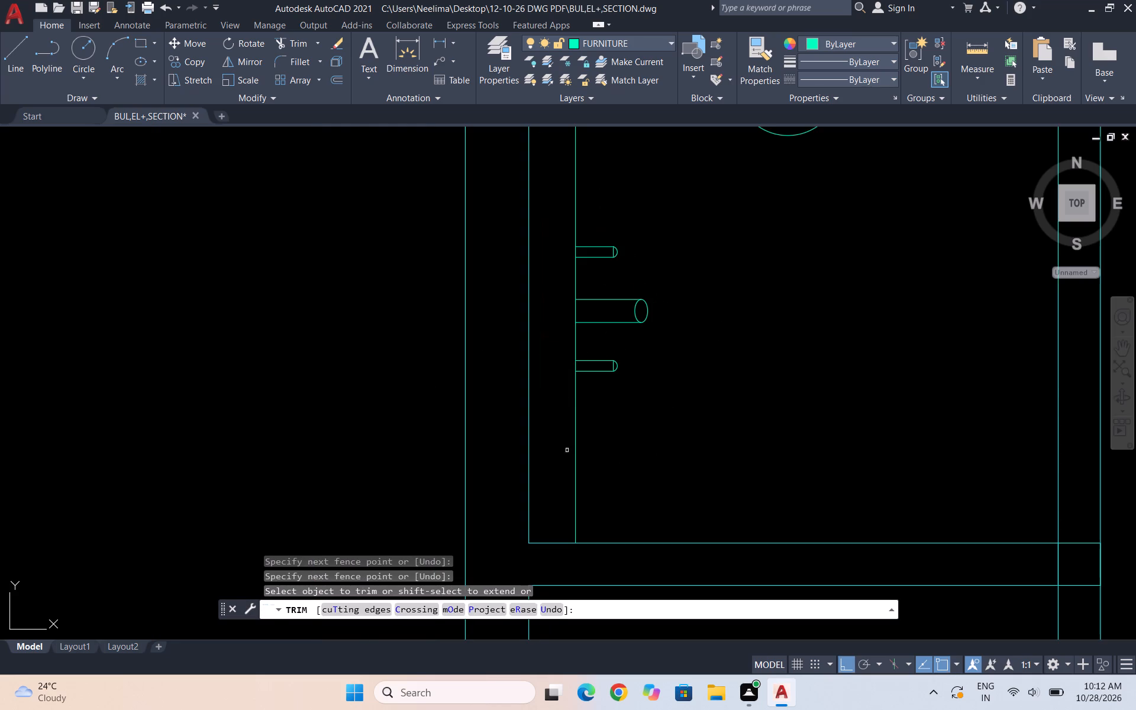
key(Escape)
Copy the ellipse at the spout's free end slightly outward, away from the wall, so it overlaps the original.
scroll(631, 299, up, 4)
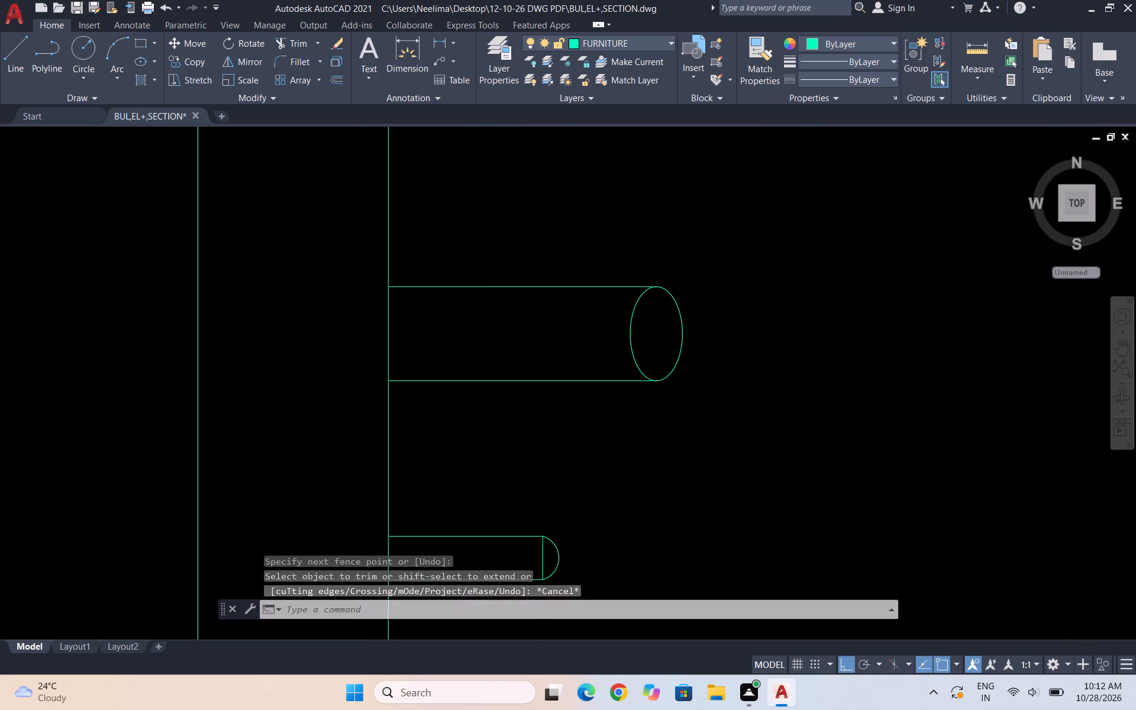
text(CO)
key(Return)
text(1")
key(Return)
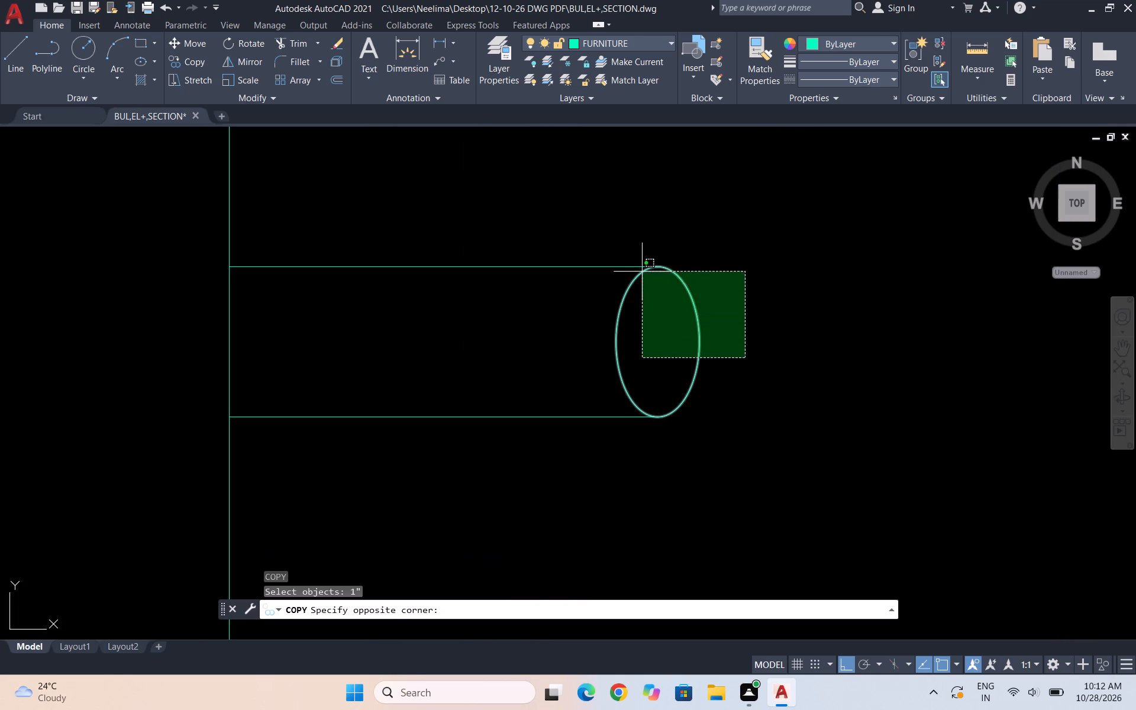
click(667, 346)
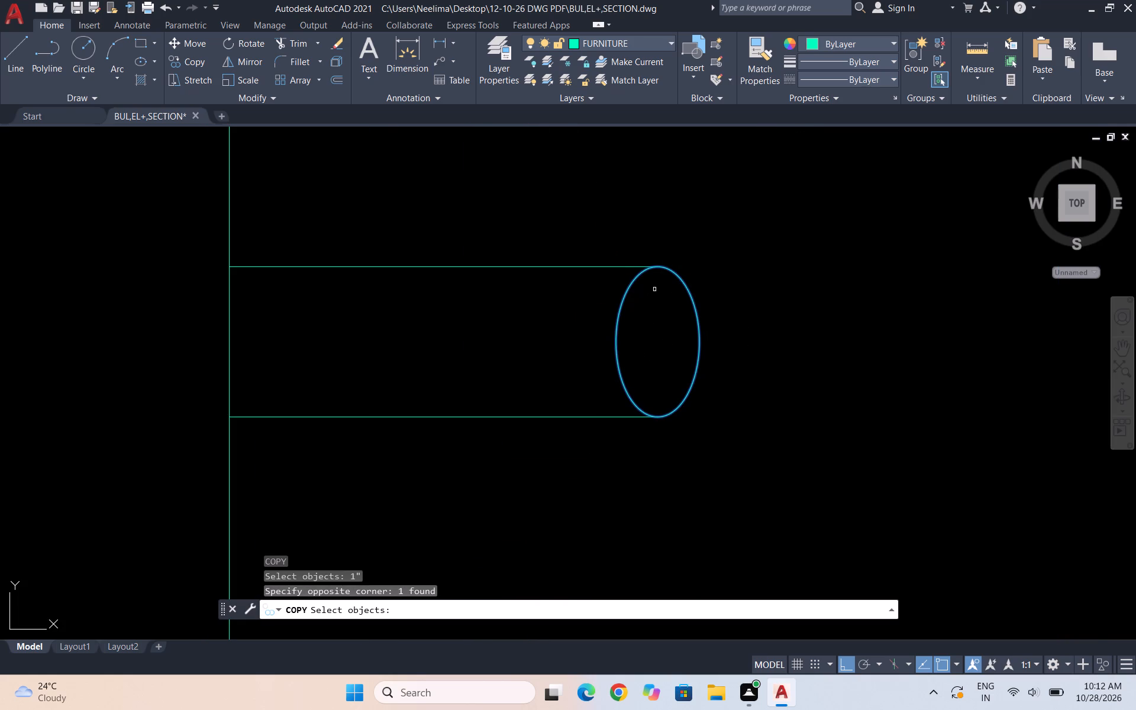
key(space)
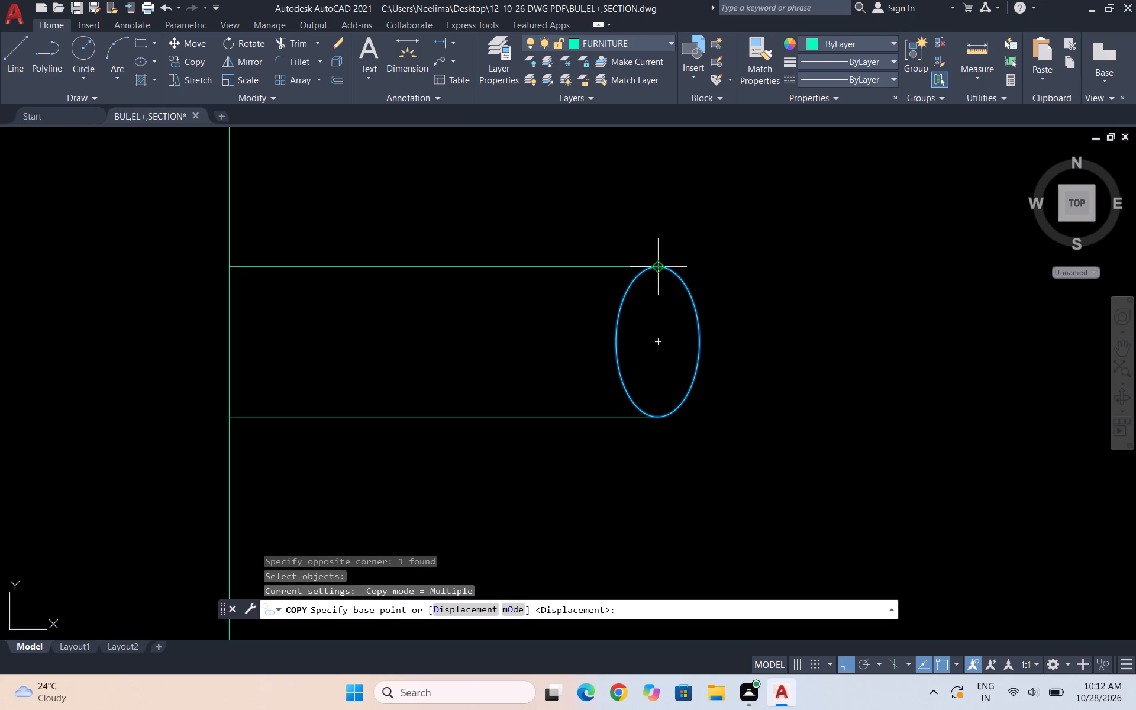
click(659, 266)
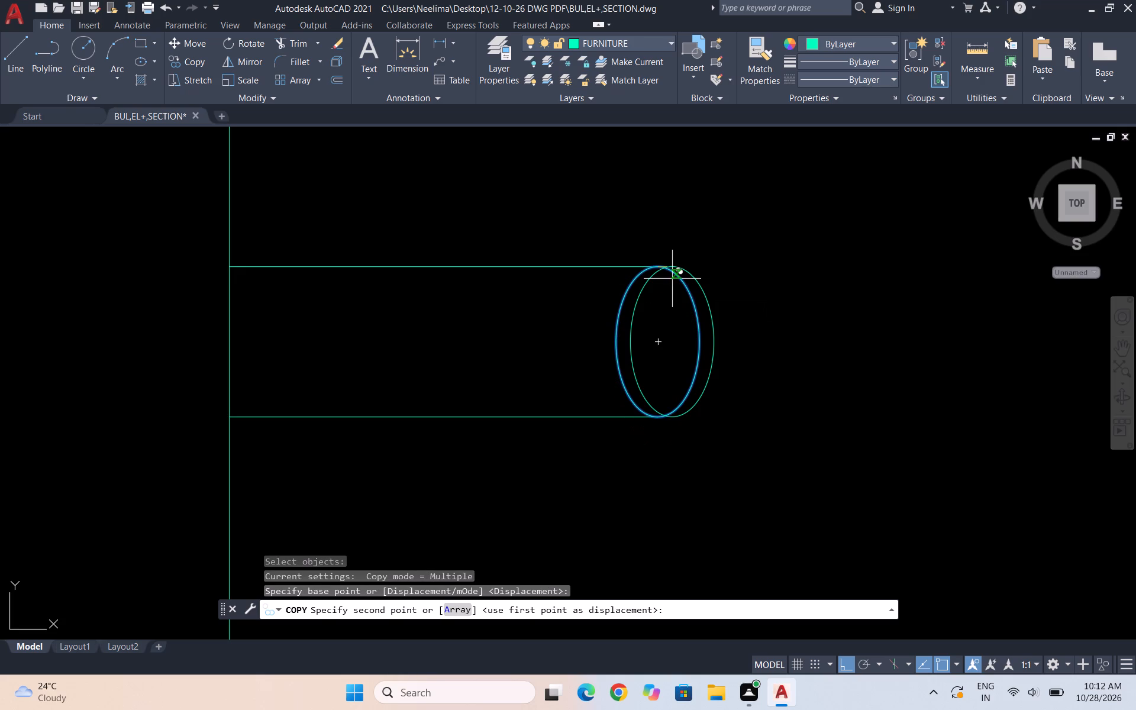
click(672, 279)
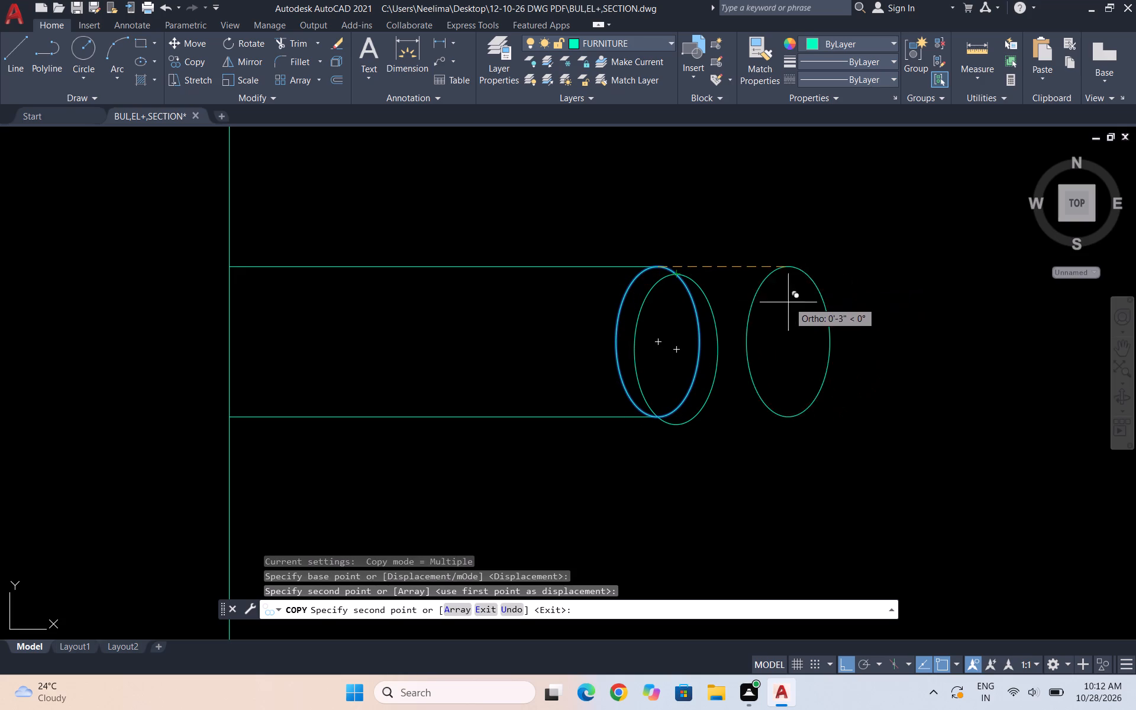
key(Escape)
Move the copied ellipse straight up by its centre to roughly level it with the original ellipse.
scroll(652, 278, up, 1)
drag(690, 298, 677, 294)
click(651, 279)
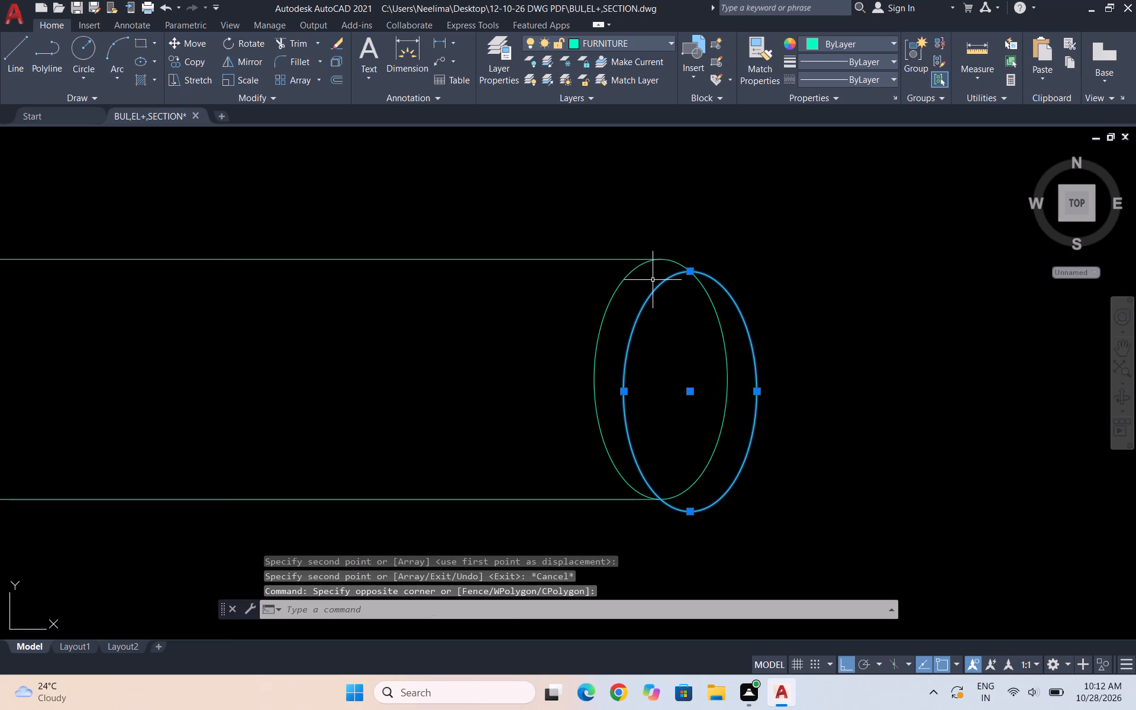
key(m)
key(Return)
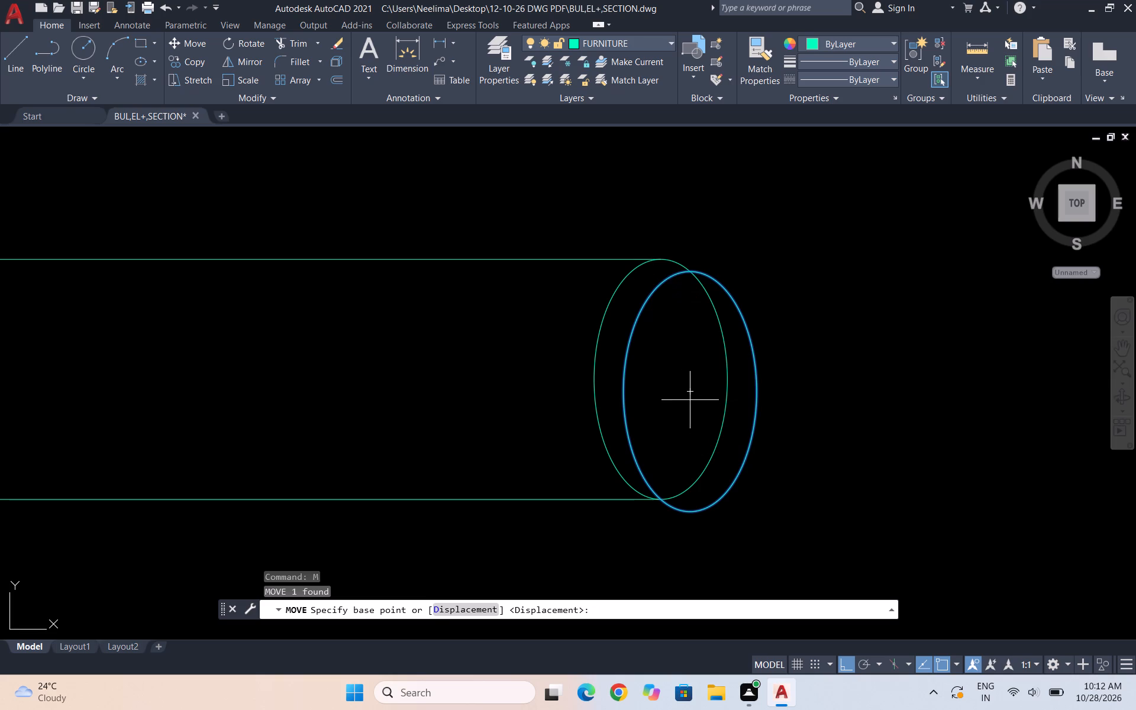
click(690, 394)
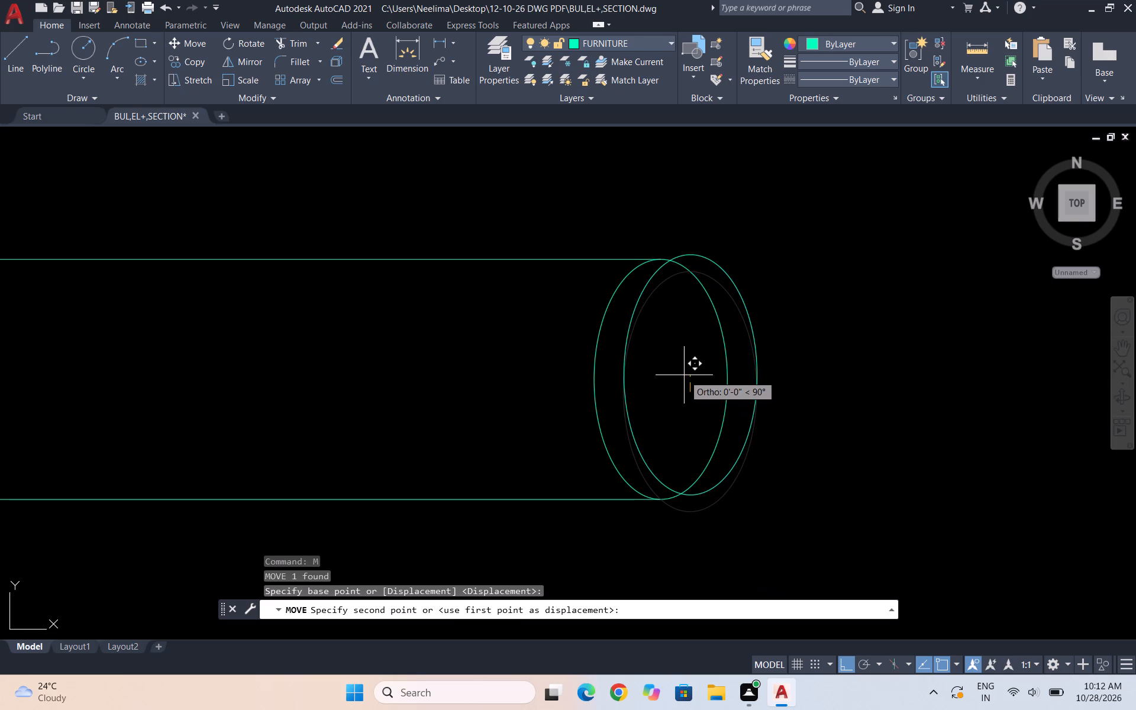
click(684, 375)
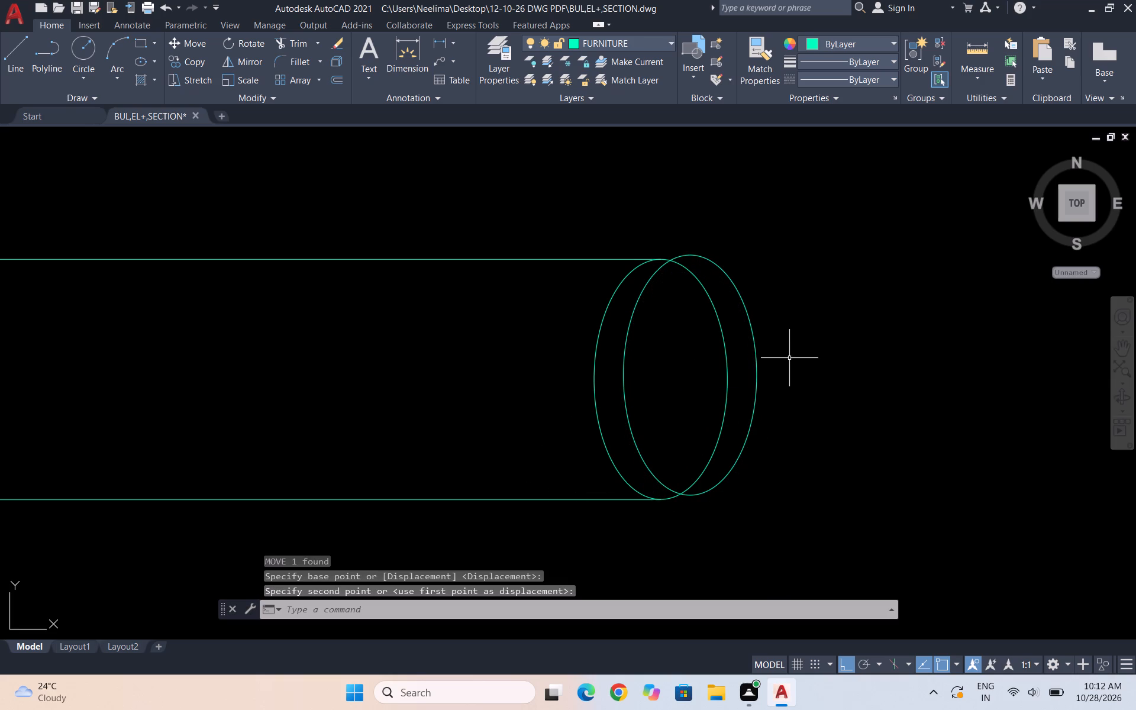
key(Escape)
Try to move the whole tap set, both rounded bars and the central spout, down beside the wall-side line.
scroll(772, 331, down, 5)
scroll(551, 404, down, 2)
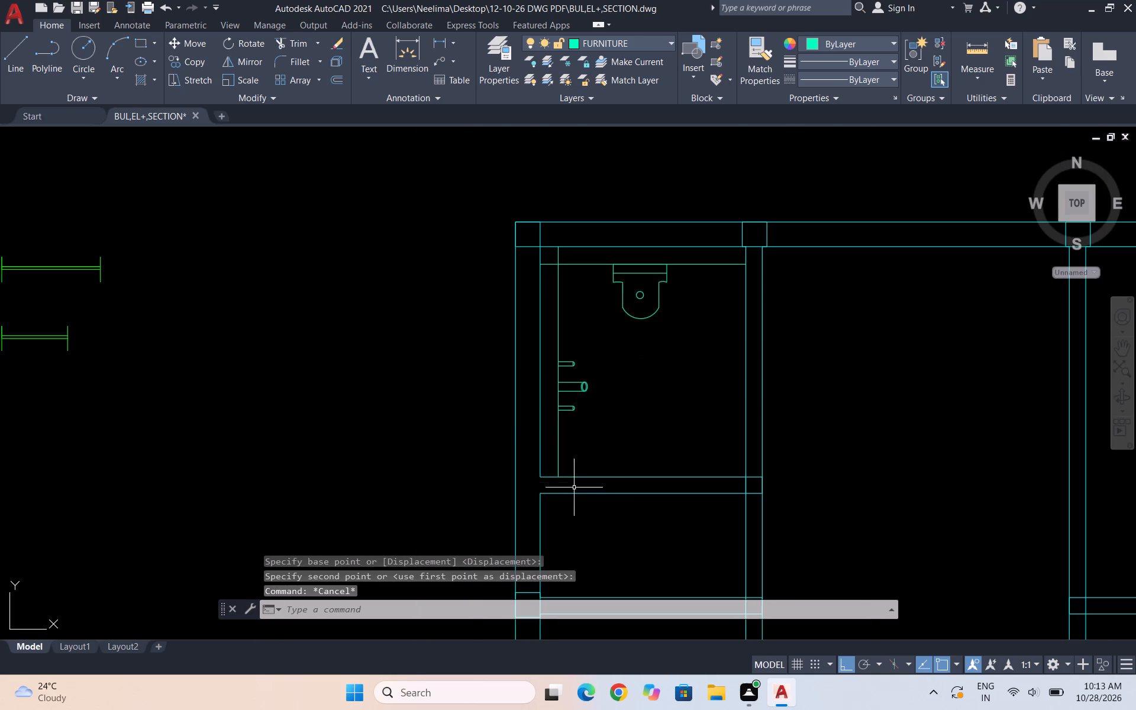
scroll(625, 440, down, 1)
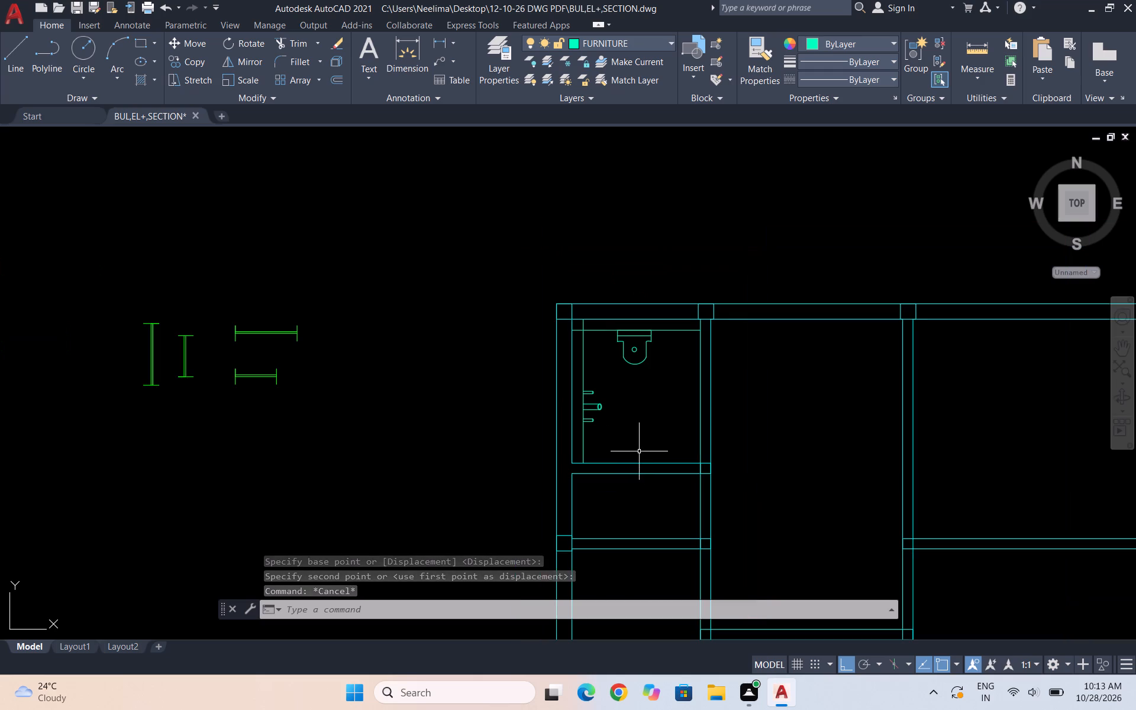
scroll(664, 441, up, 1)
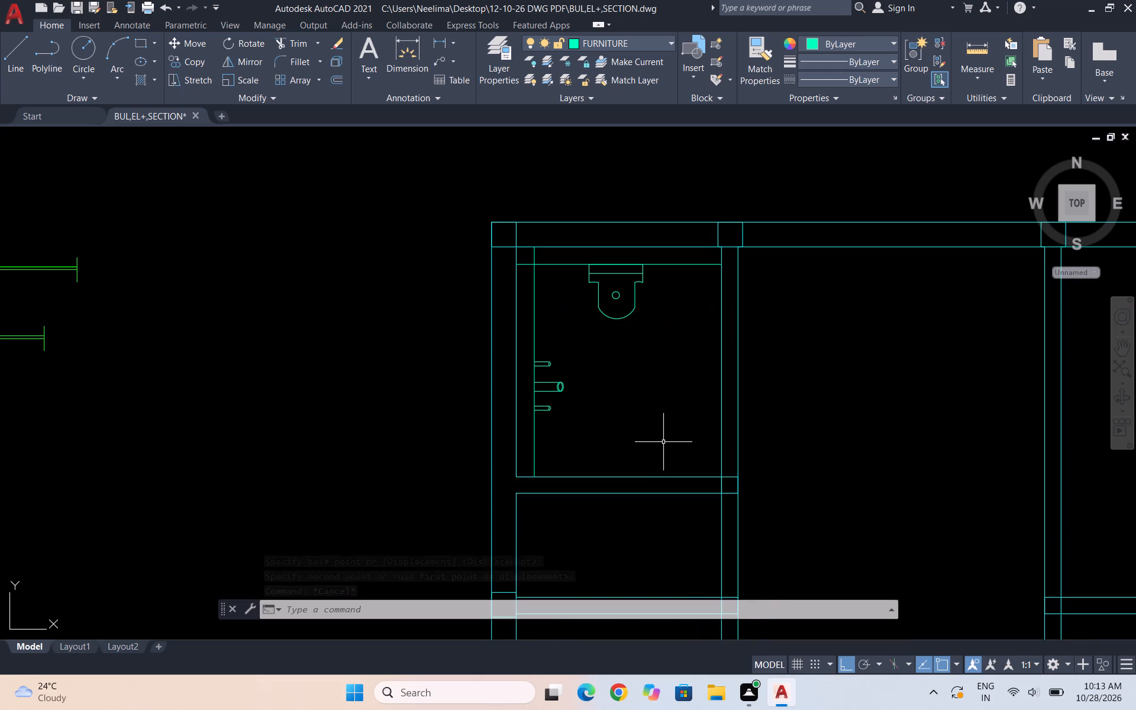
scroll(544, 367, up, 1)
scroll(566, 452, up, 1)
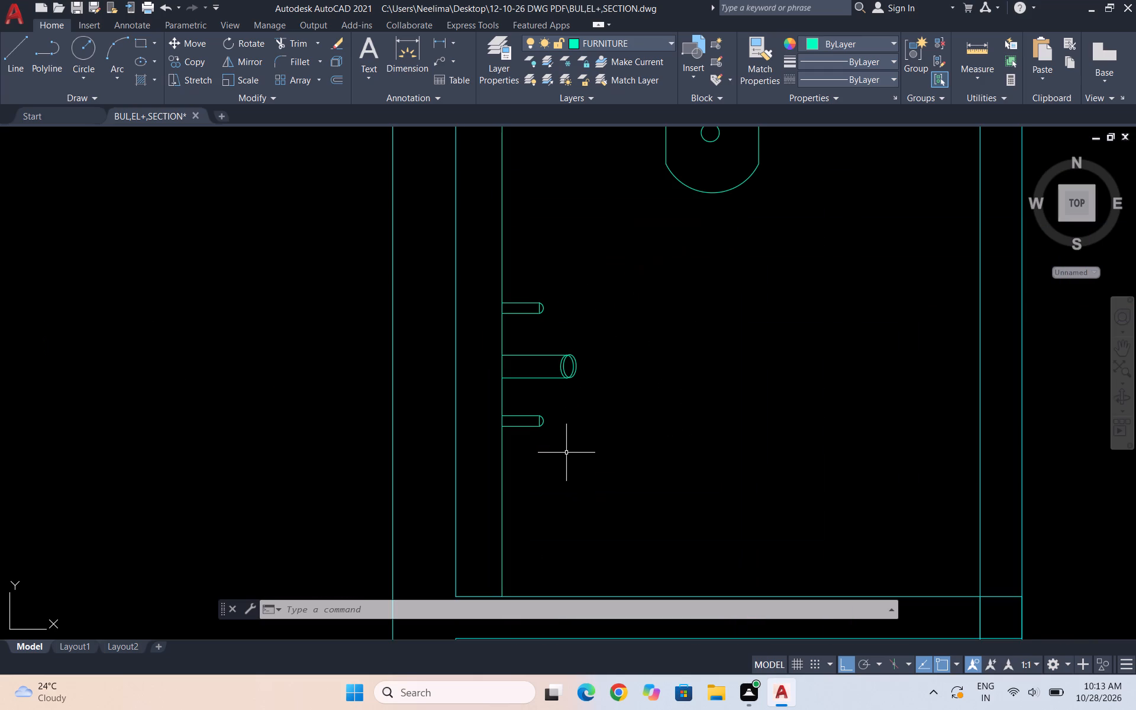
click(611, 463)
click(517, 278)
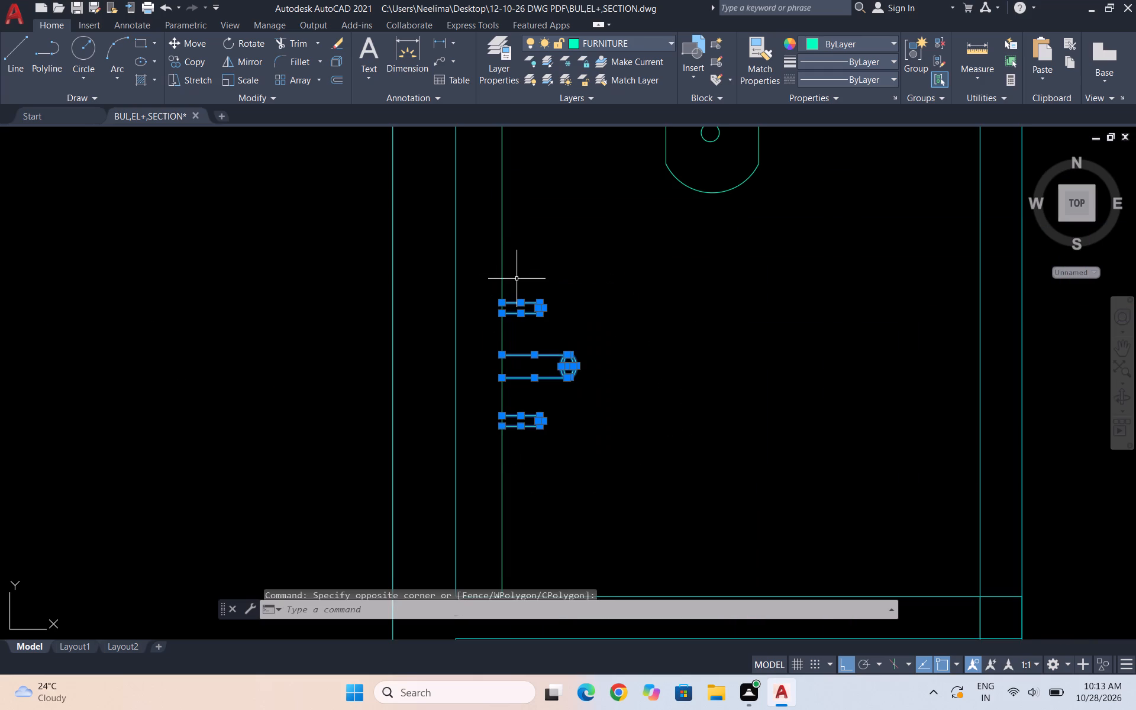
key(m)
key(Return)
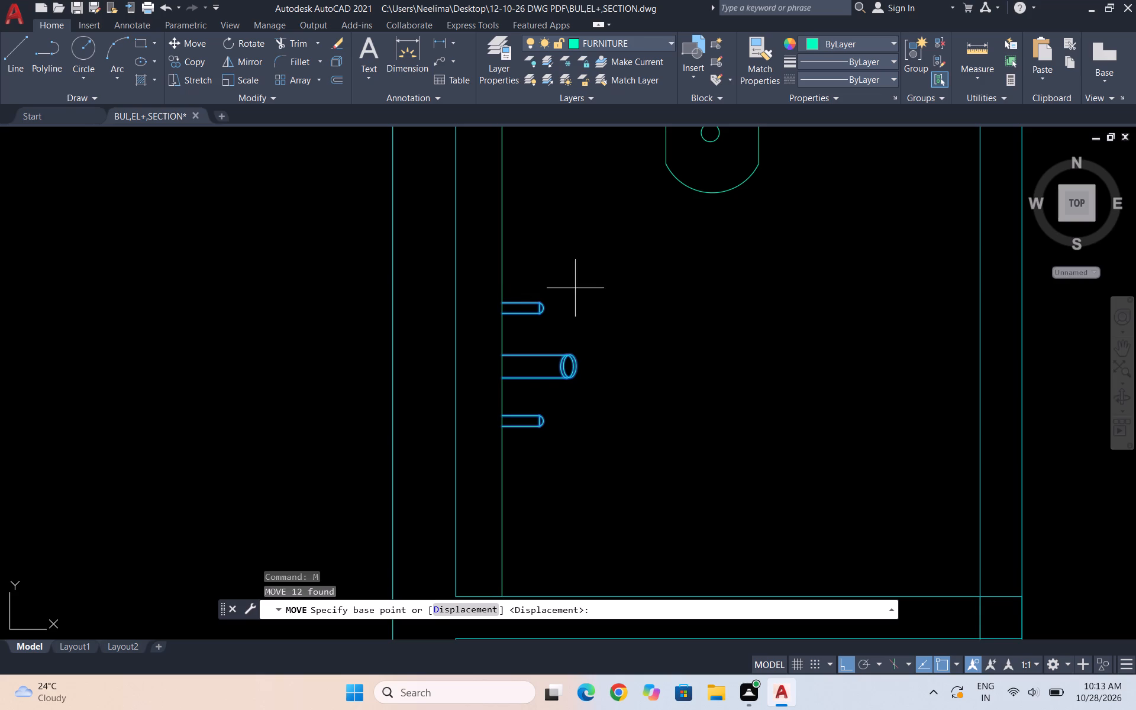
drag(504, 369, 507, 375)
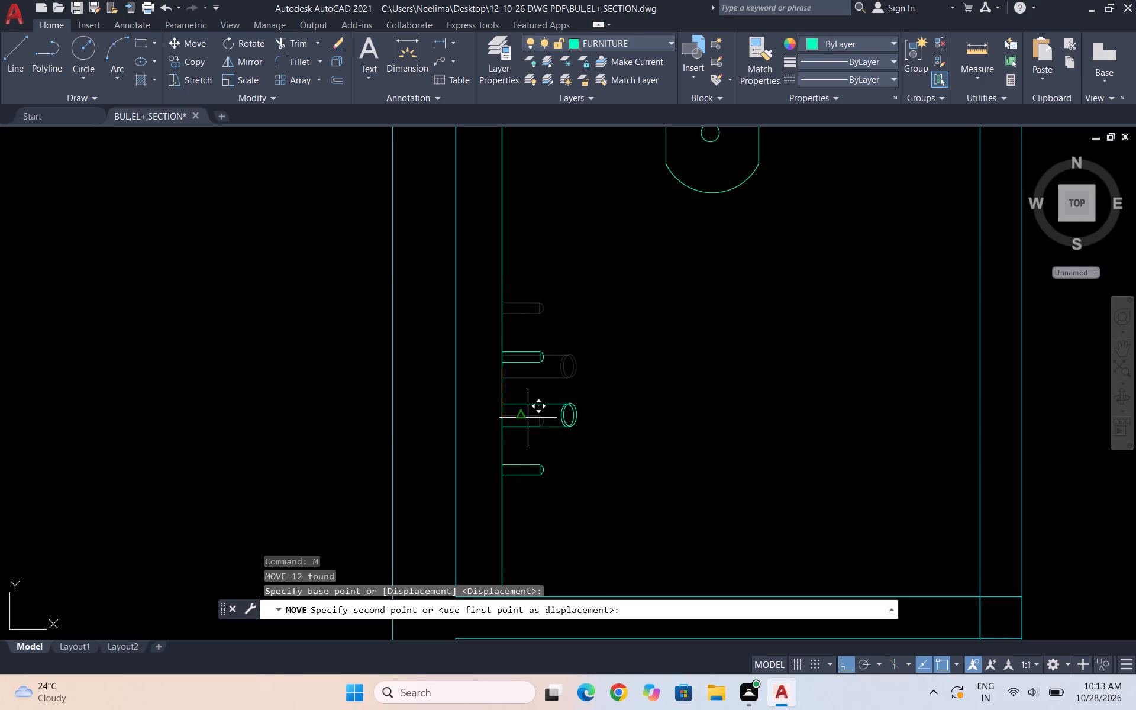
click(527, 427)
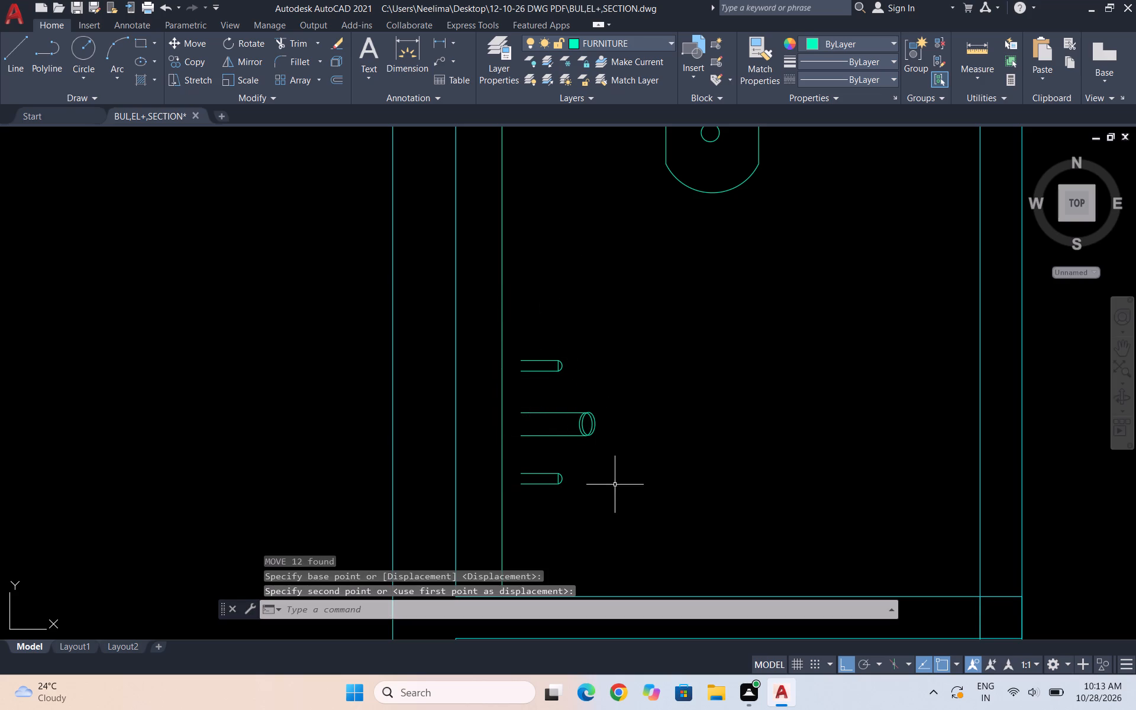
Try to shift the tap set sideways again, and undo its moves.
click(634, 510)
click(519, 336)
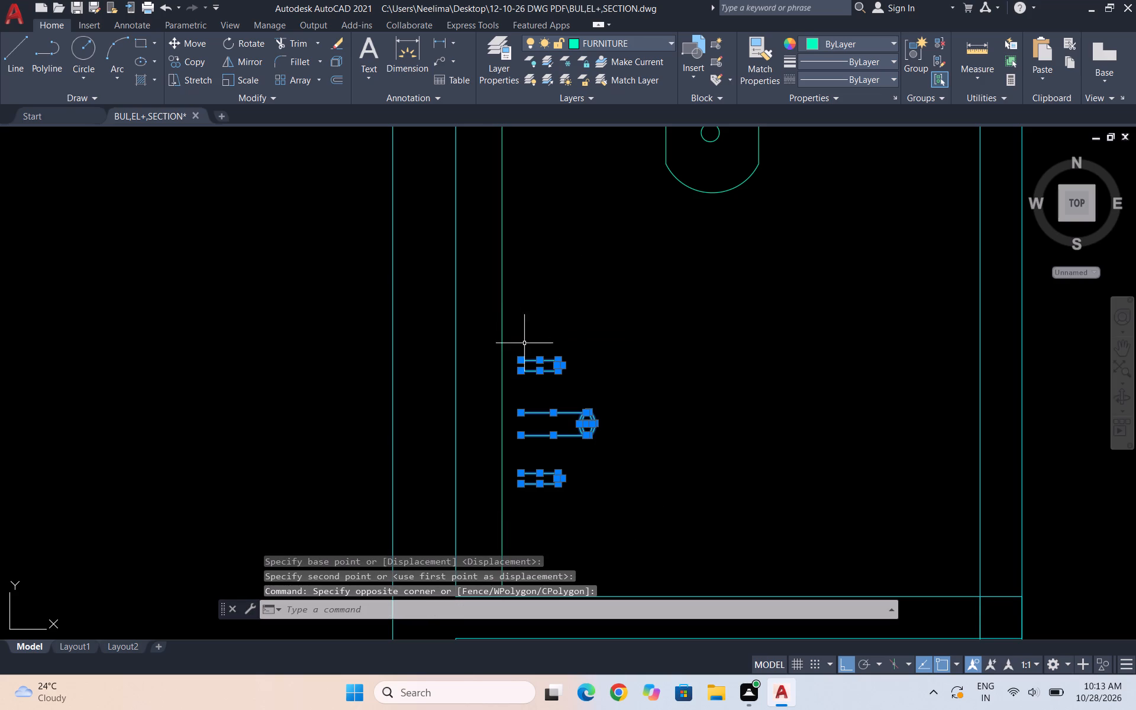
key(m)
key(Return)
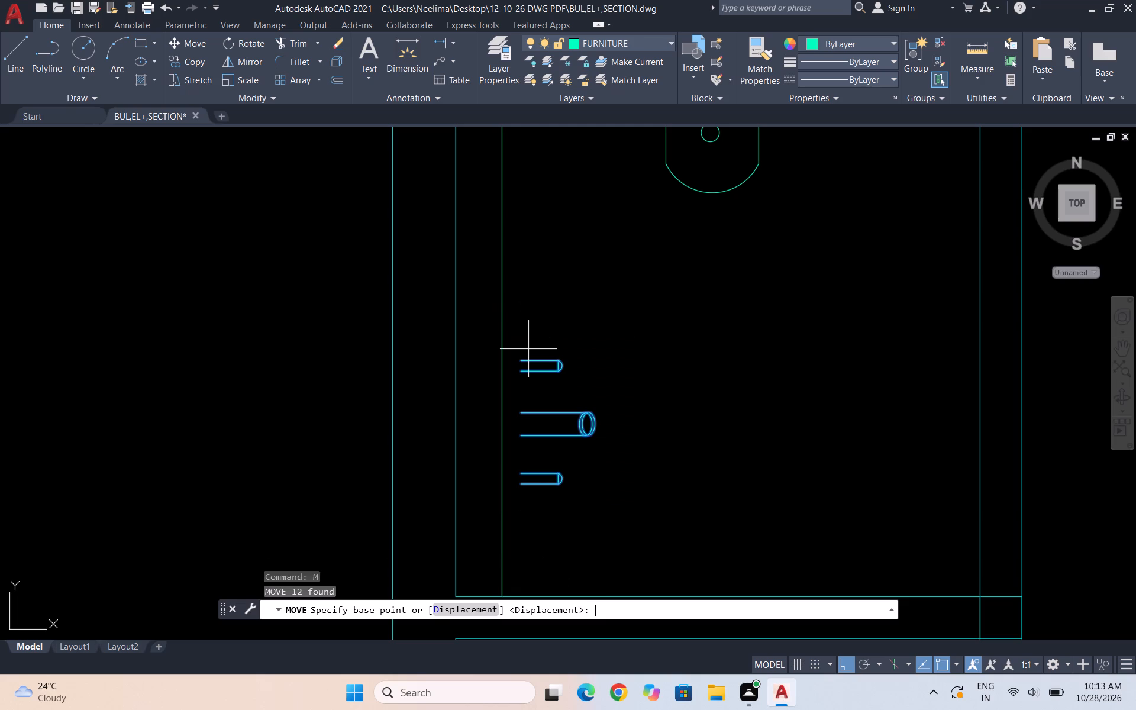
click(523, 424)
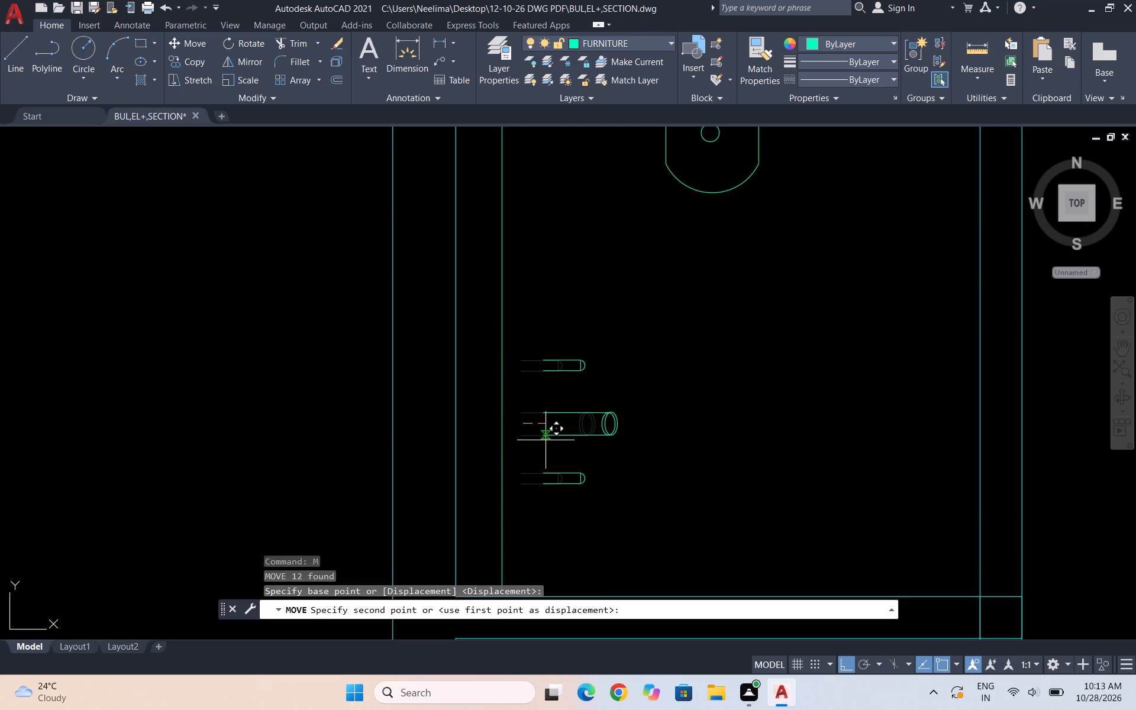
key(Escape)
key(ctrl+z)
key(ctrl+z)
Move the tap set straight down along the wall-side line, keeping its bars and spout attached to that line.
drag(618, 479, 613, 461)
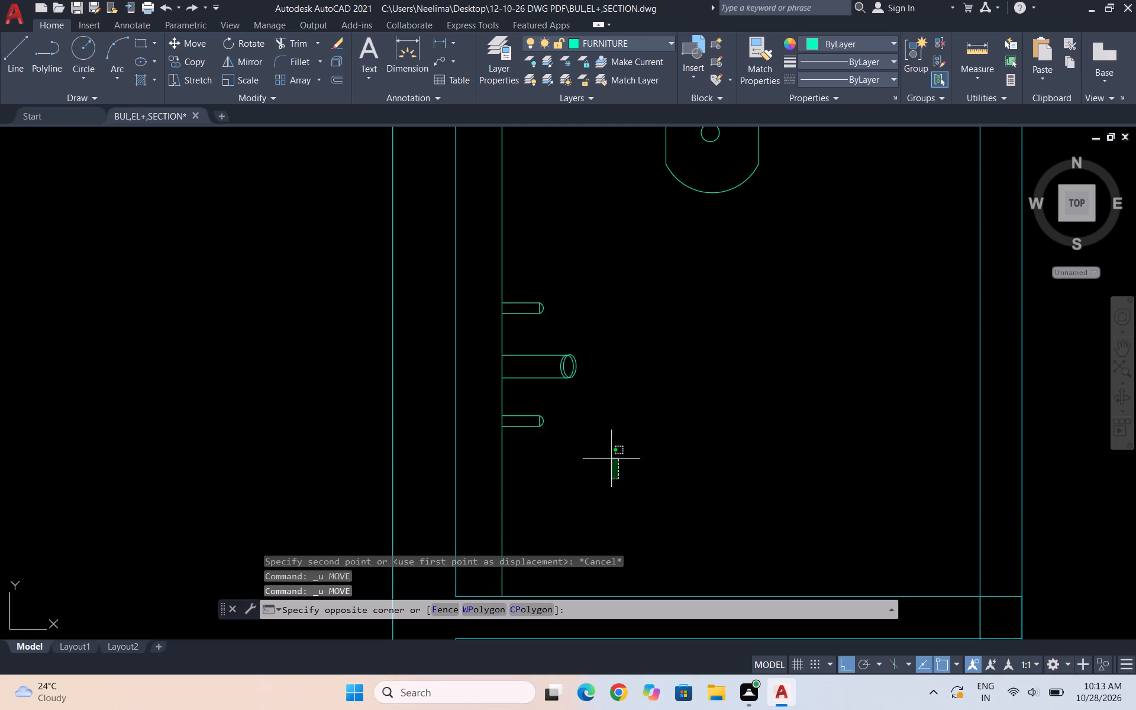
click(519, 280)
key(m)
key(Return)
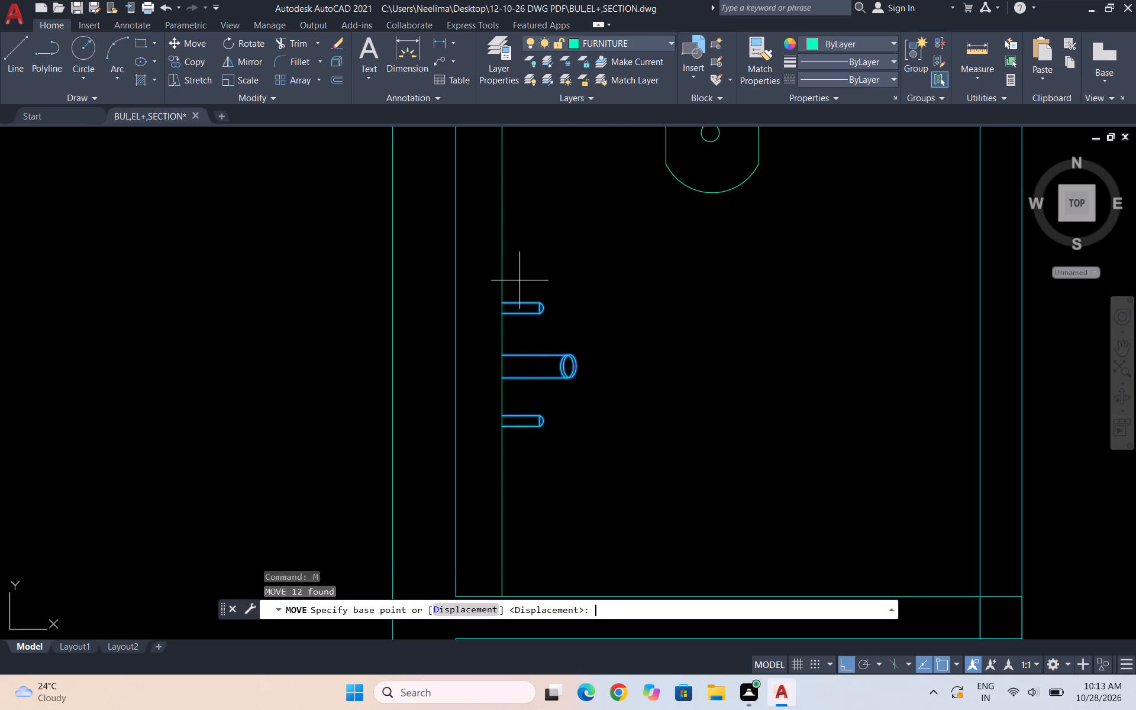
click(505, 425)
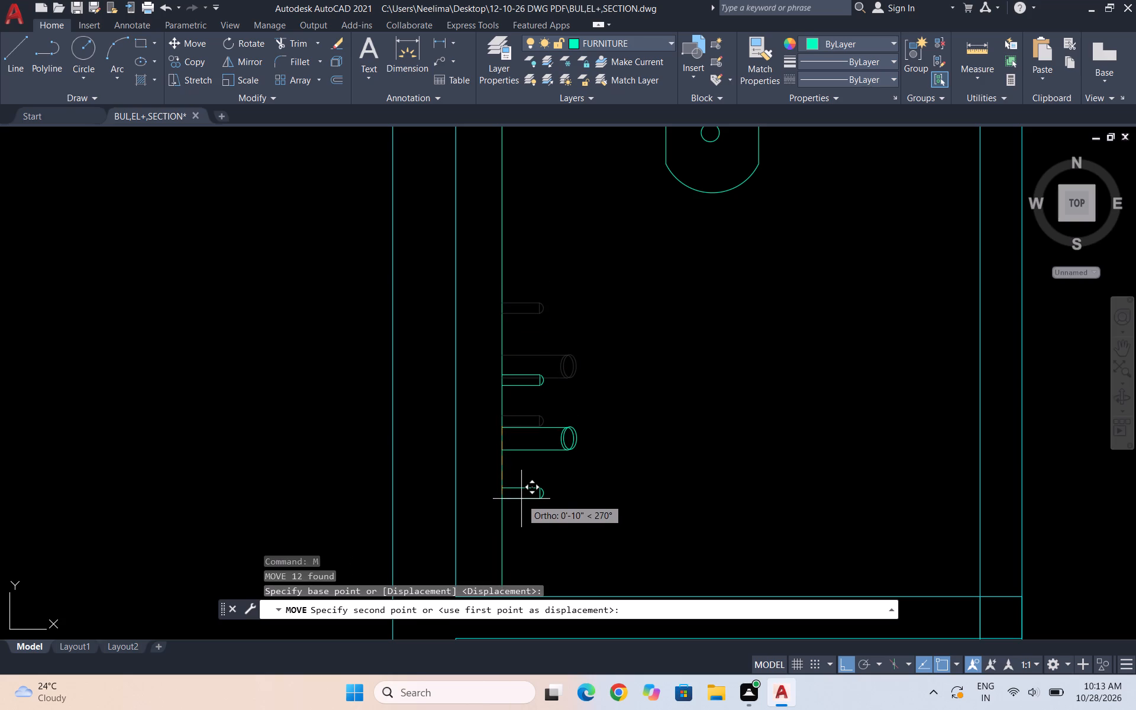
click(516, 486)
key(Escape)
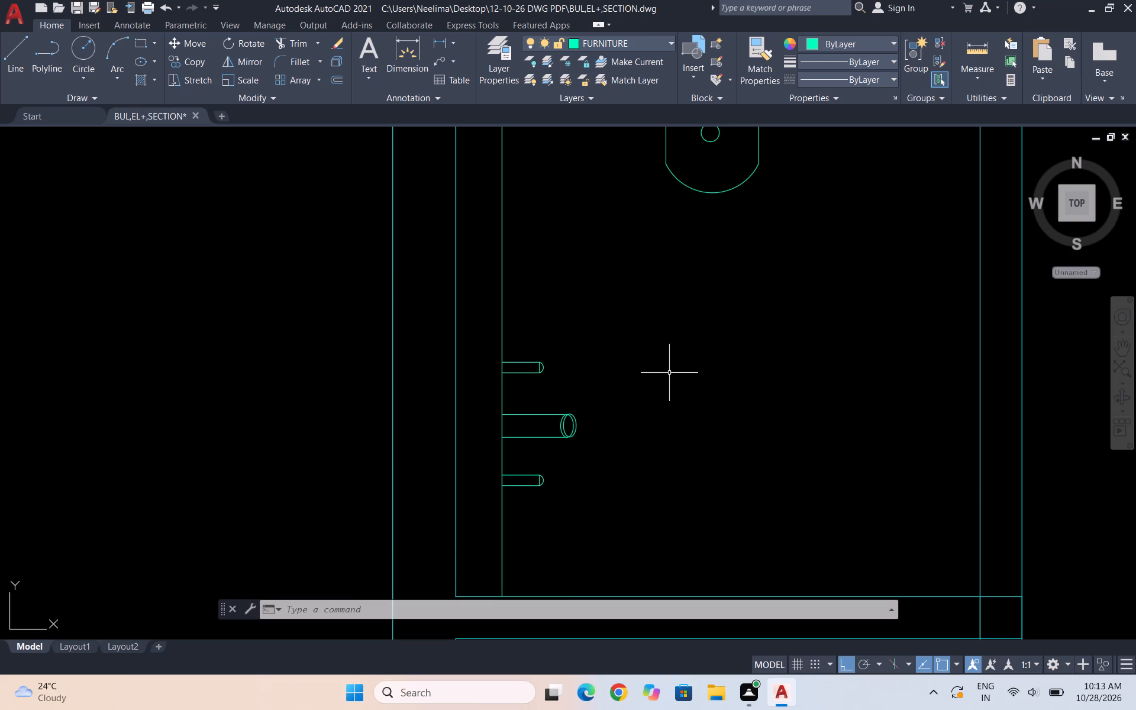
key(Escape)
key(Escape)
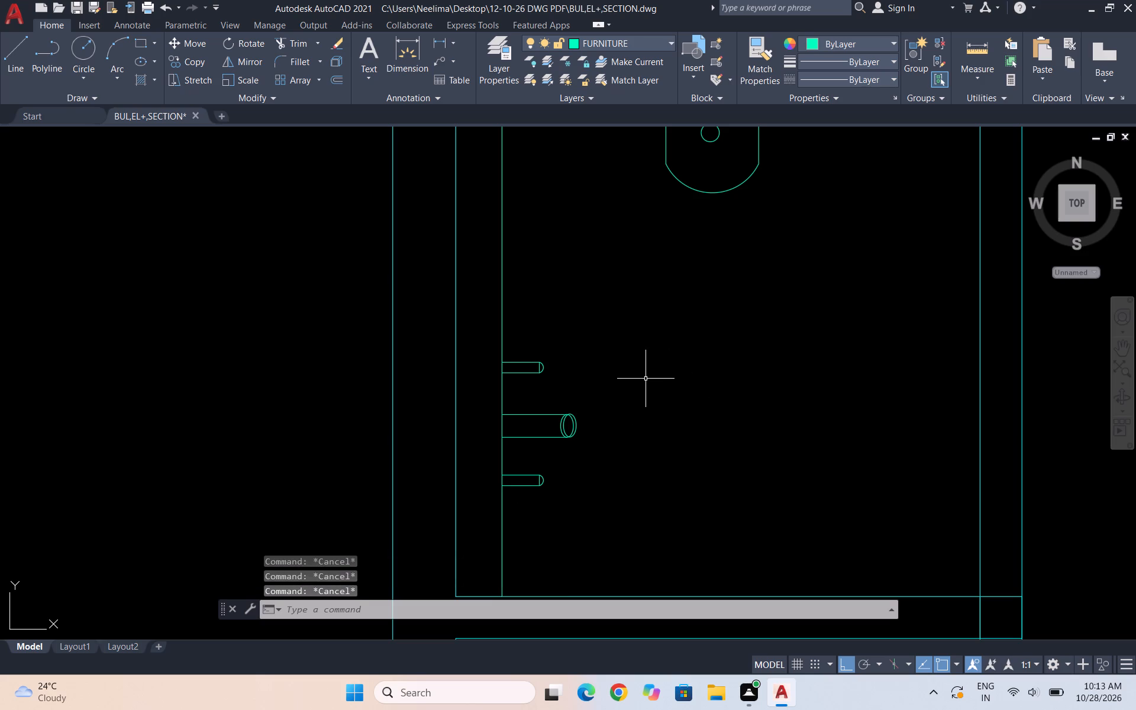
Draw a horizontal line across the bathroom above the tap set, from the wall-side line to the opposite wall.
key(l)
key(Return)
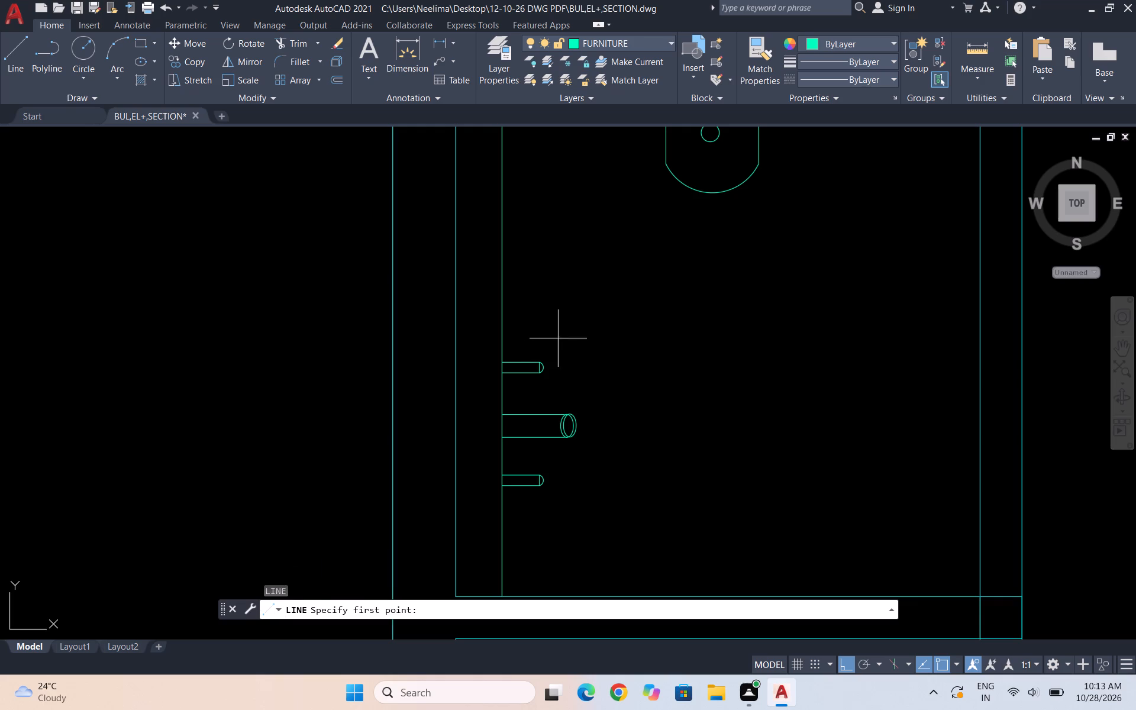
click(502, 315)
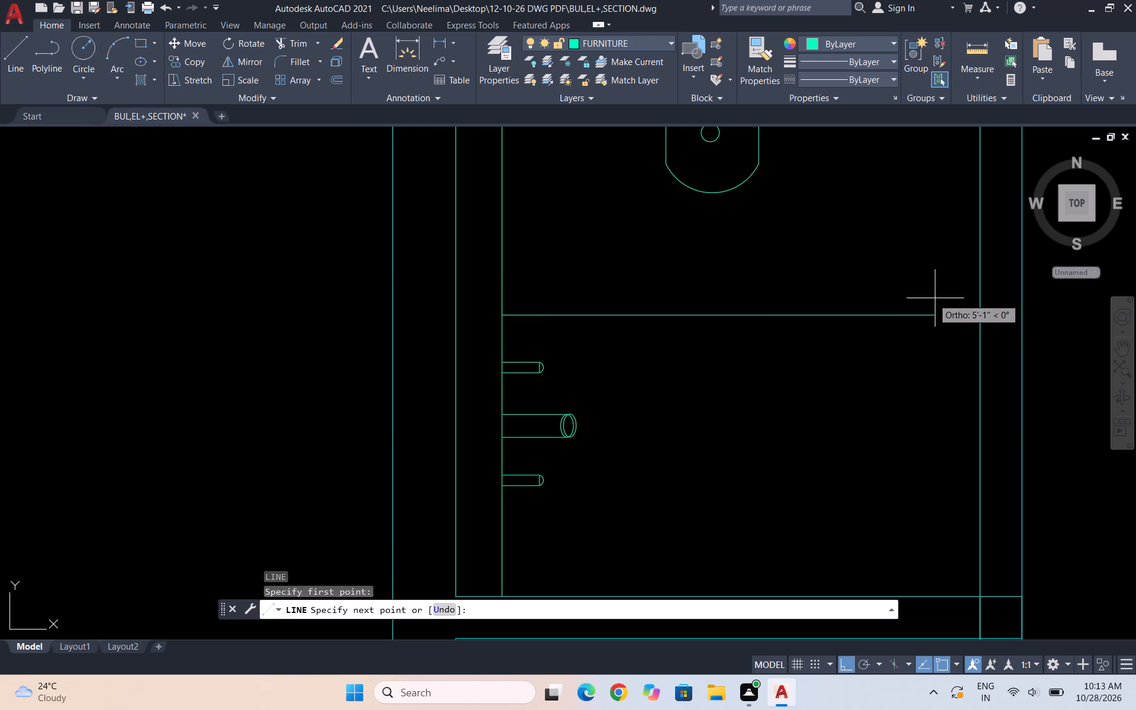
click(982, 312)
key(Escape)
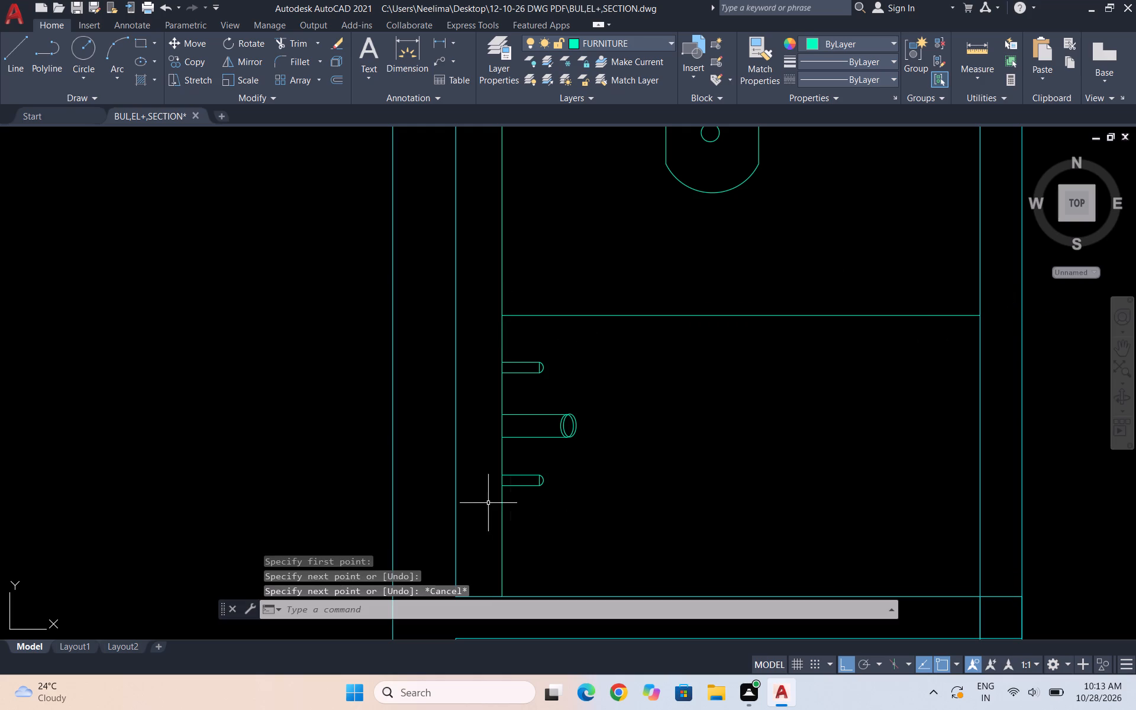
Move the tap set slightly further down along the wall-side line, away from the horizontal dividing line.
drag(631, 524, 625, 521)
click(512, 355)
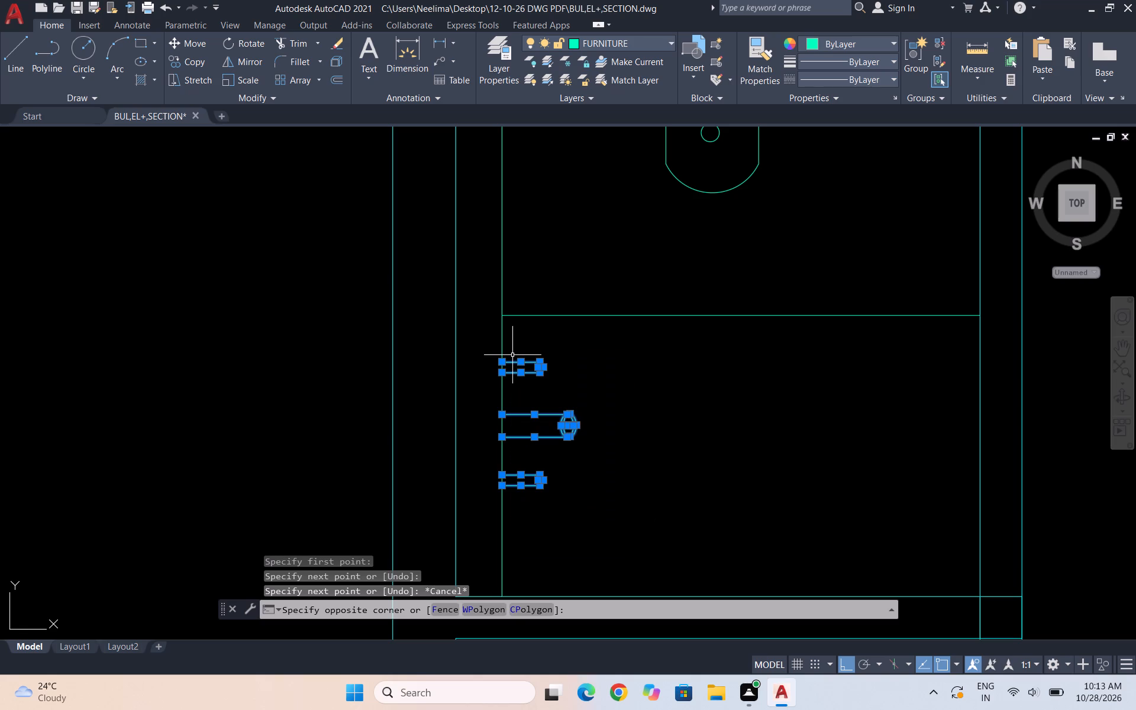
key(m)
key(Return)
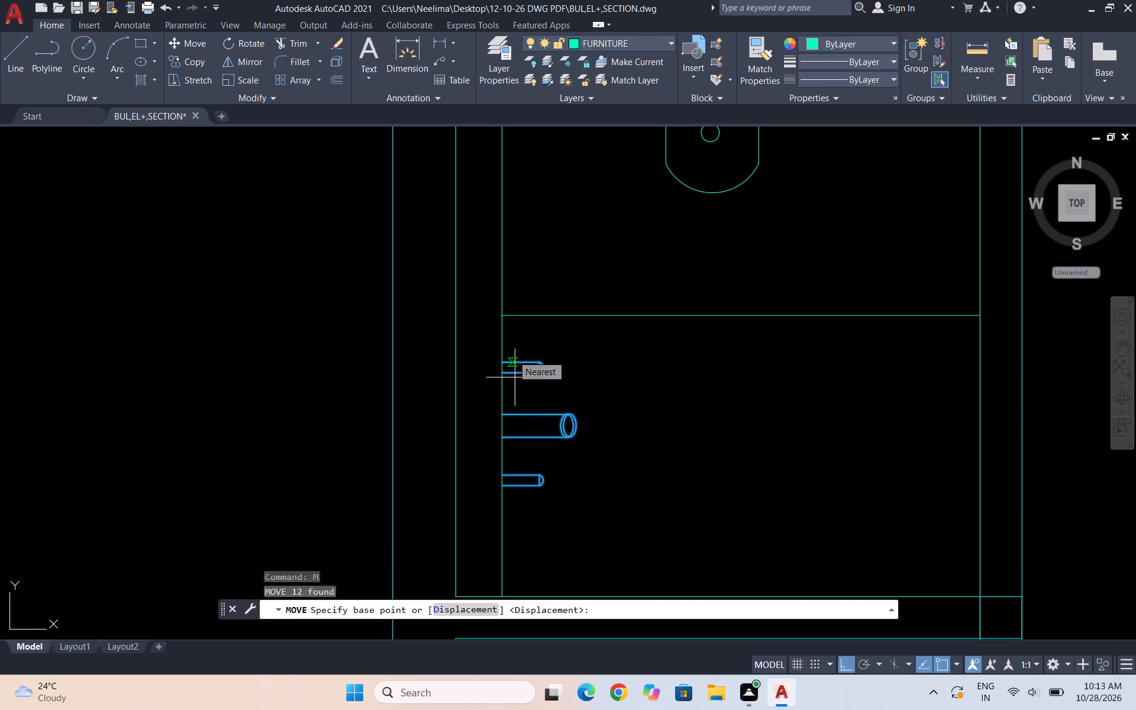
click(504, 426)
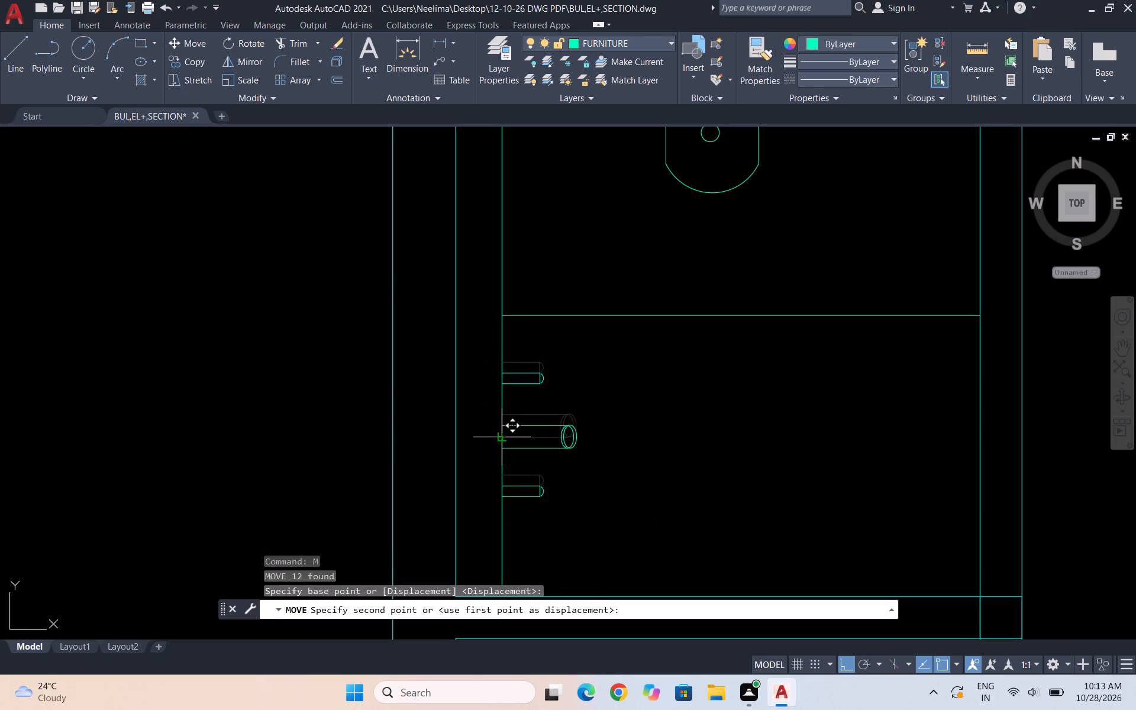
click(502, 439)
key(Escape)
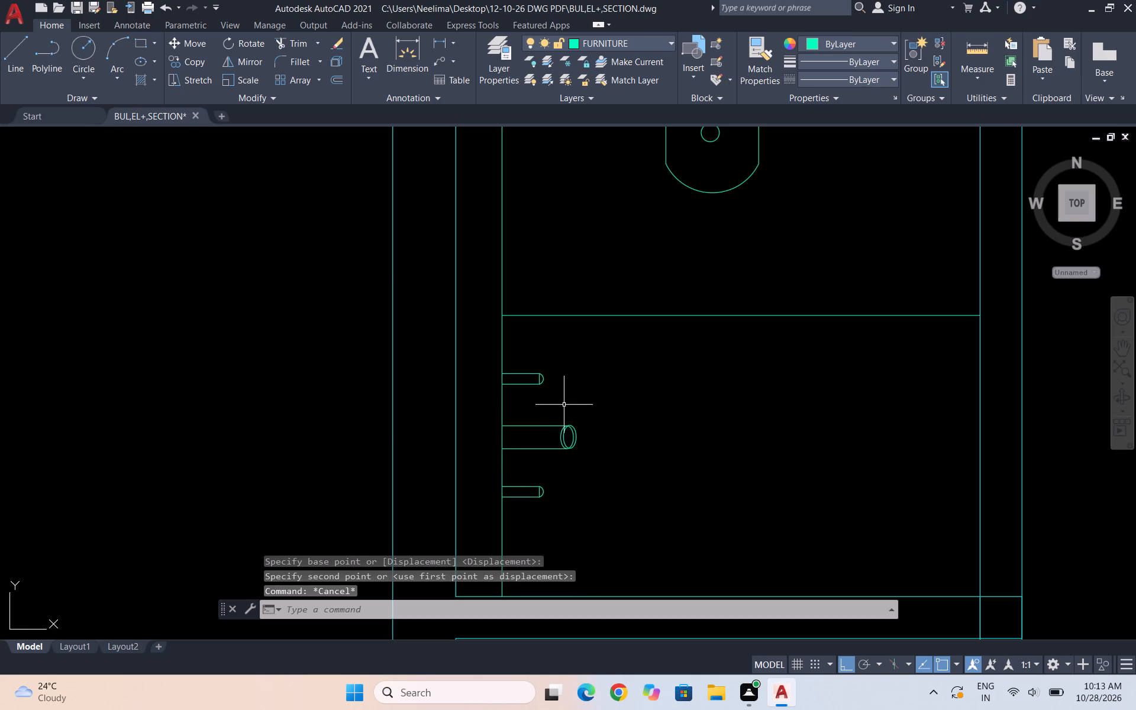
Draw a small rectangle for the floor drain in the bathing area's lower corner, beside the wall opposite the taps.
text(REC)
key(Return)
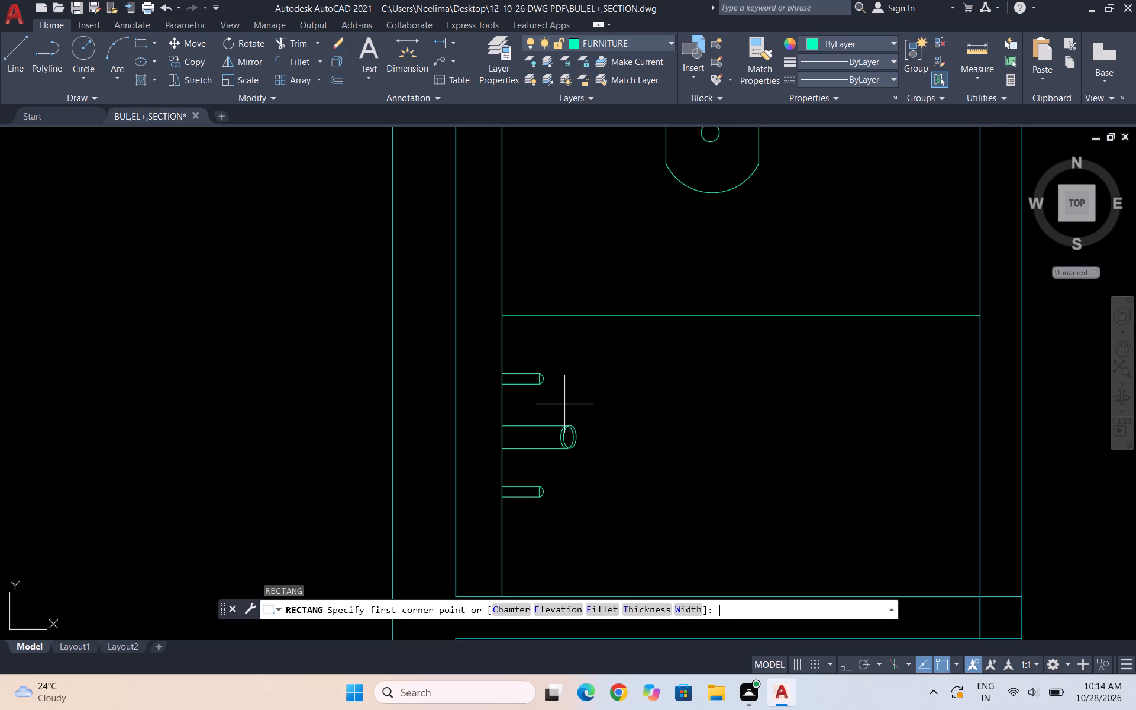
scroll(538, 405, down, 2)
scroll(644, 446, up, 1)
scroll(716, 482, up, 1)
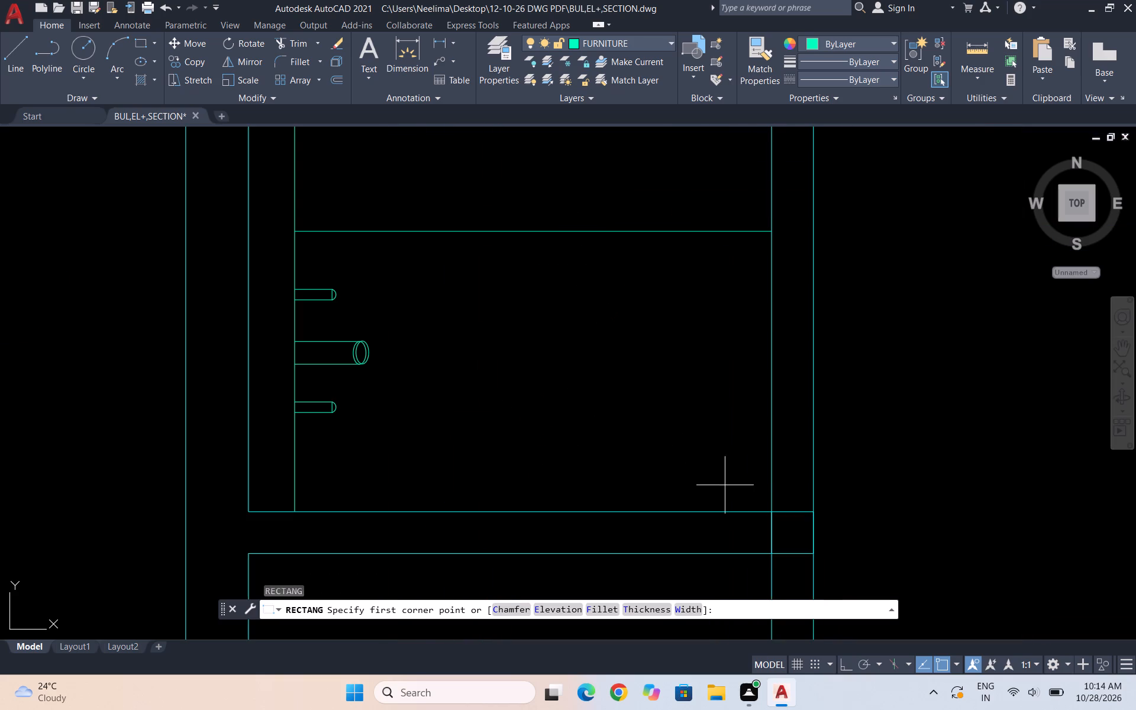
click(754, 492)
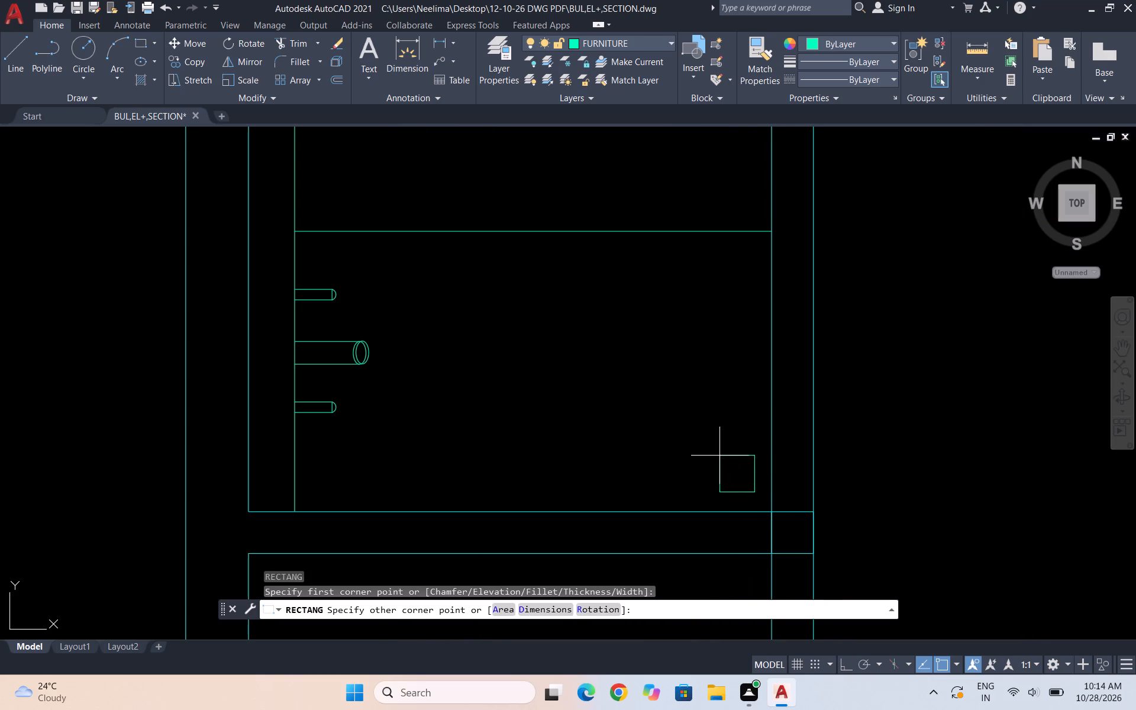
click(711, 460)
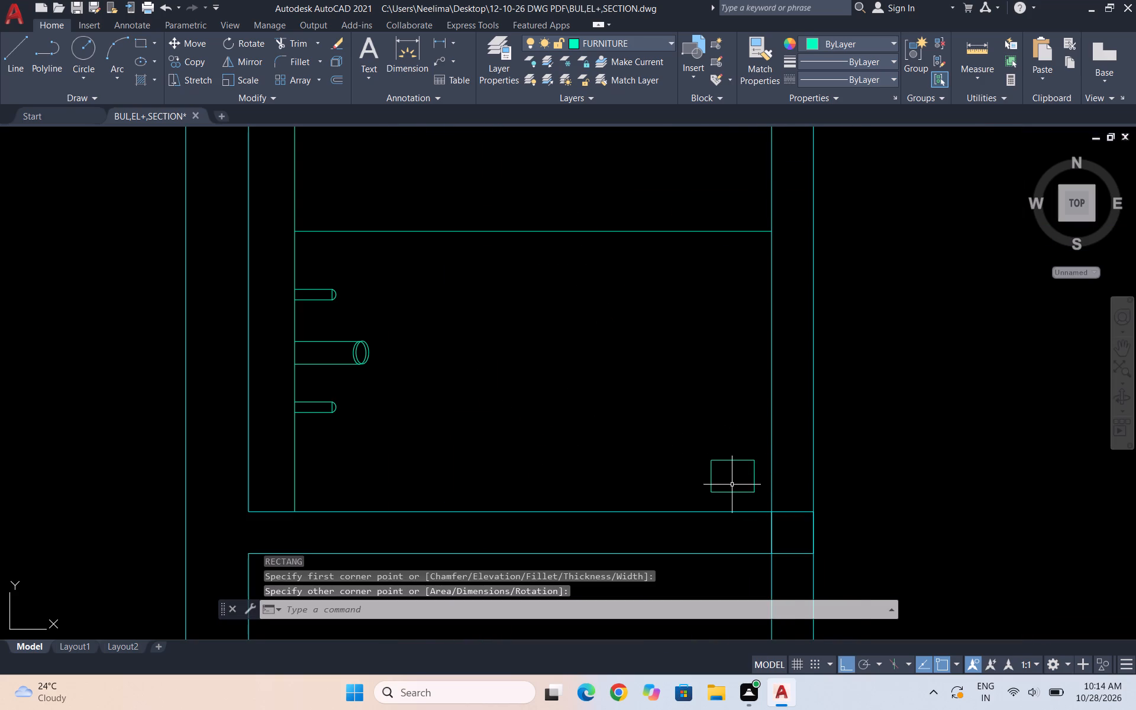
Draw a circle with a radius of about 2" centred inside the small drain rectangle.
scroll(732, 485, up, 2)
key(c)
key(Return)
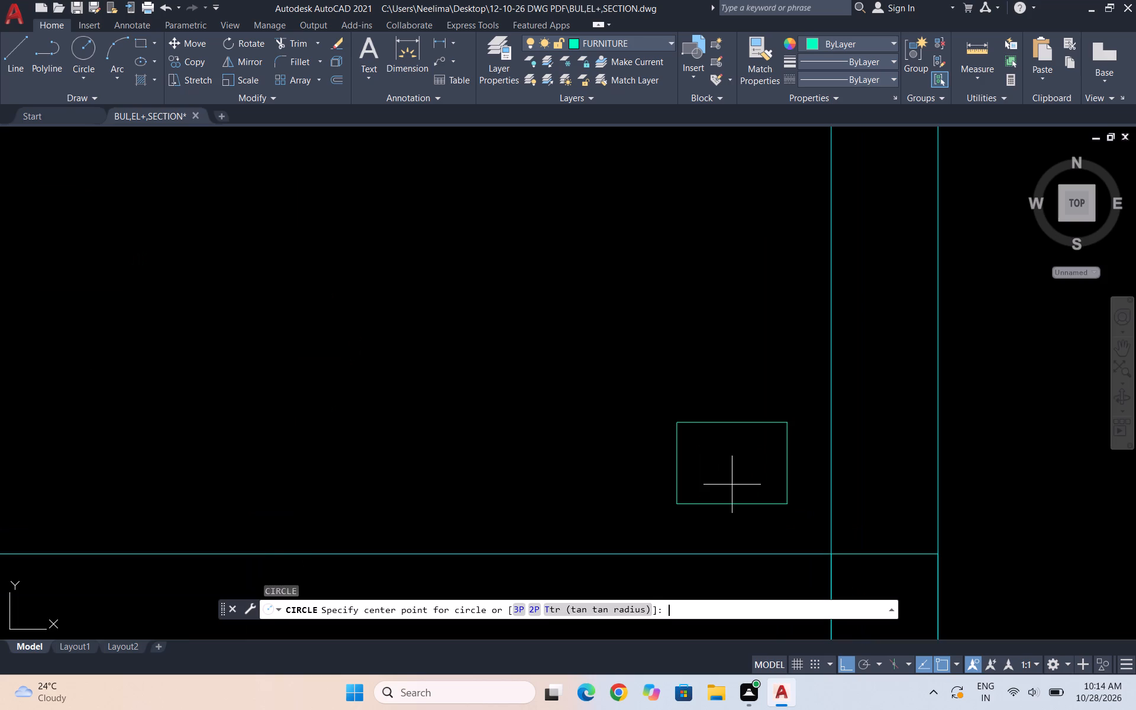
click(735, 461)
click(731, 494)
key(Escape)
scroll(732, 473, down, 2)
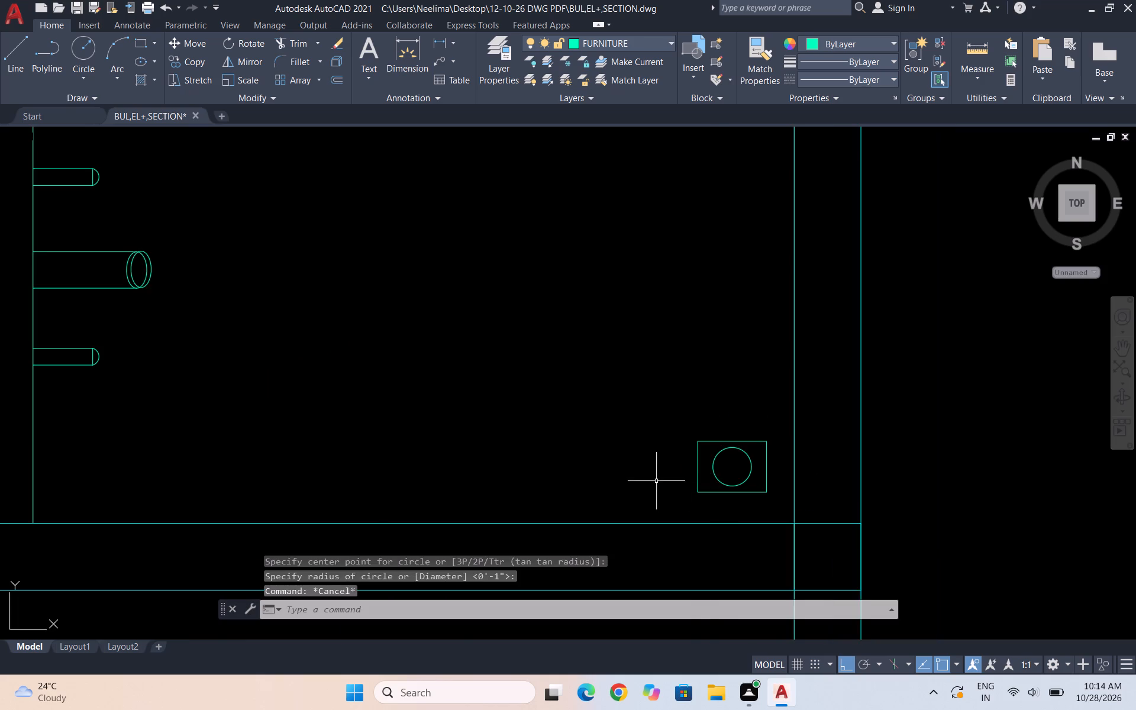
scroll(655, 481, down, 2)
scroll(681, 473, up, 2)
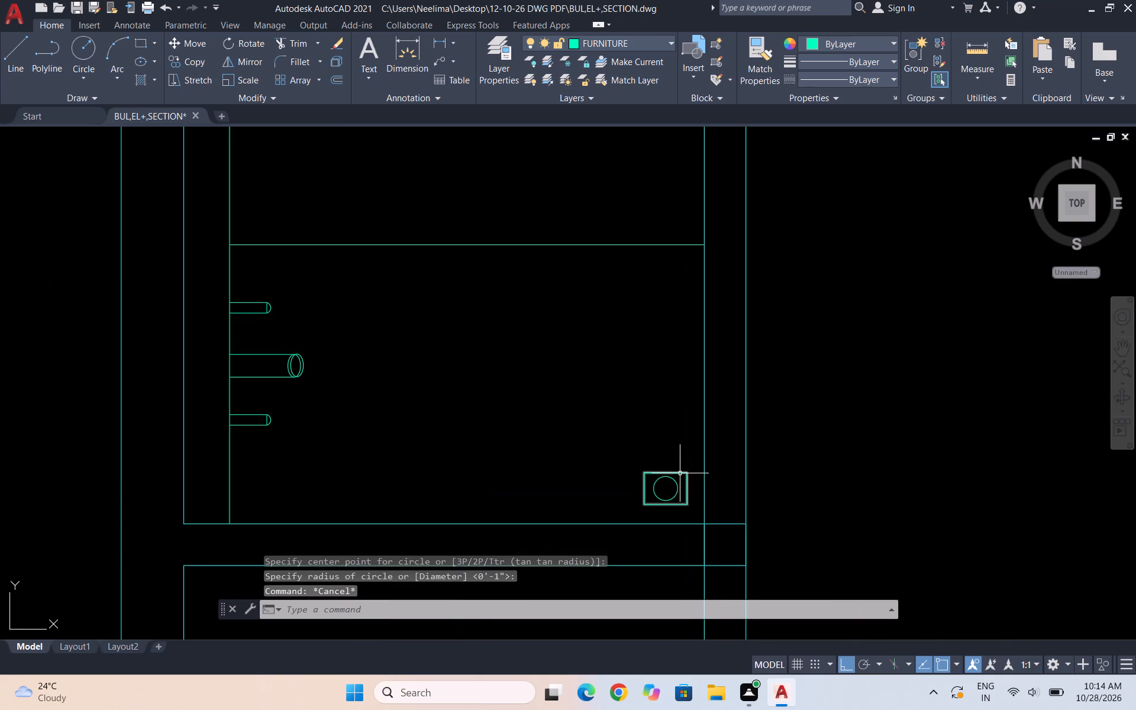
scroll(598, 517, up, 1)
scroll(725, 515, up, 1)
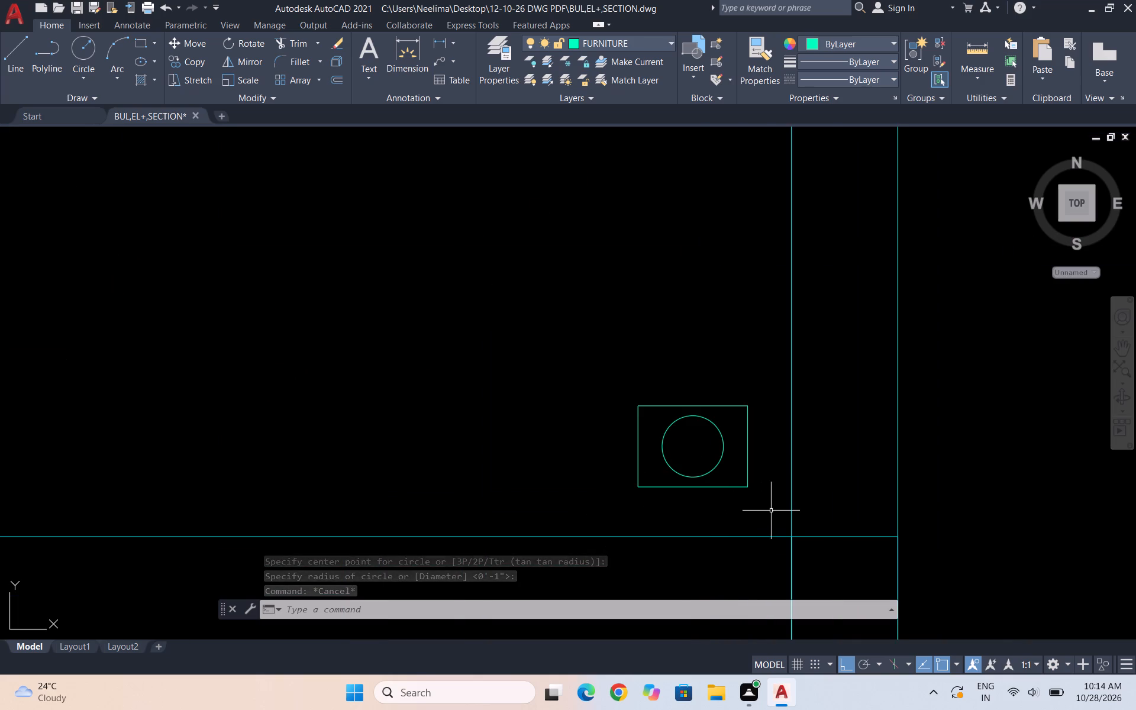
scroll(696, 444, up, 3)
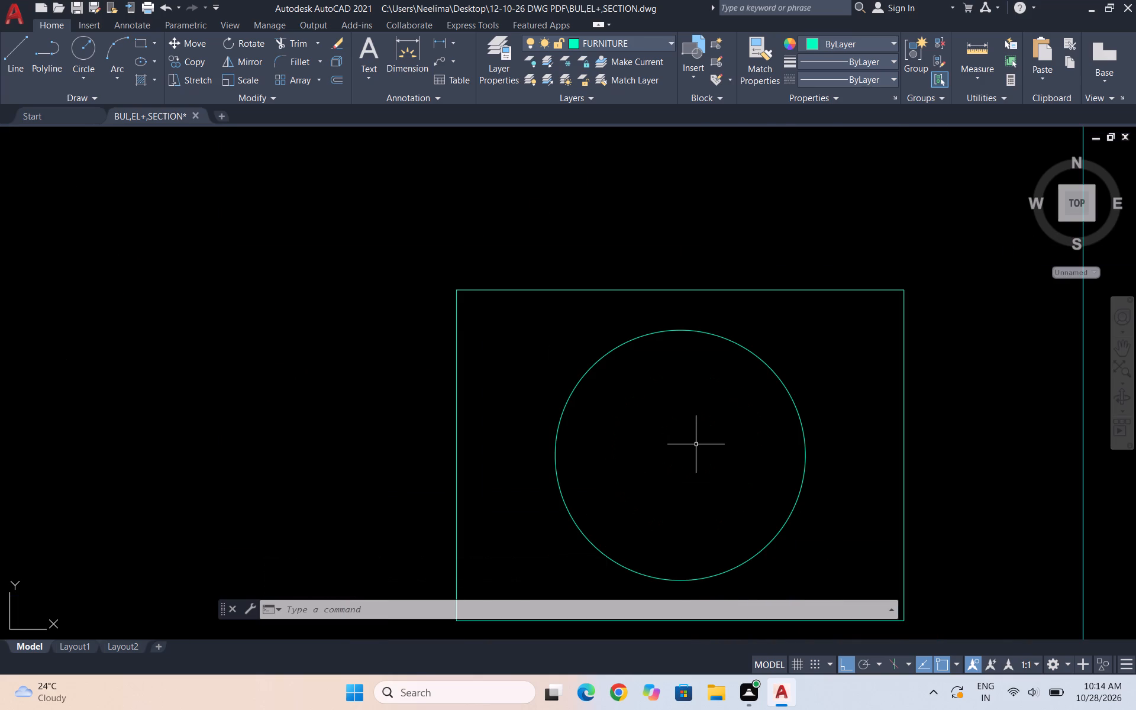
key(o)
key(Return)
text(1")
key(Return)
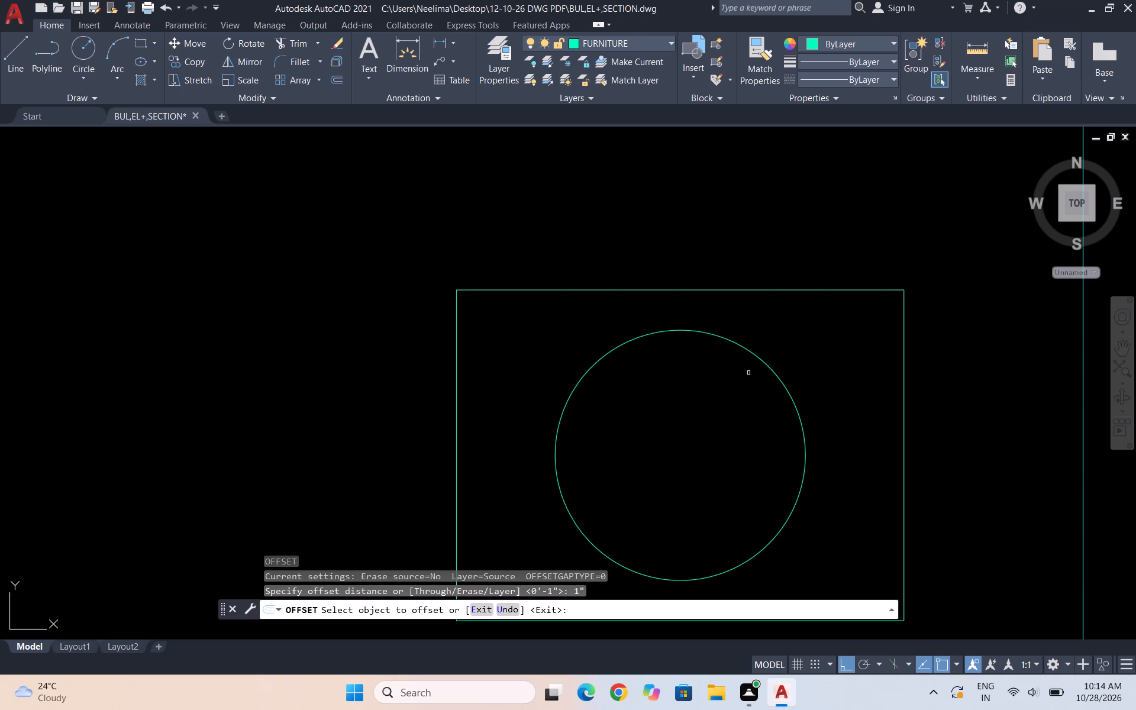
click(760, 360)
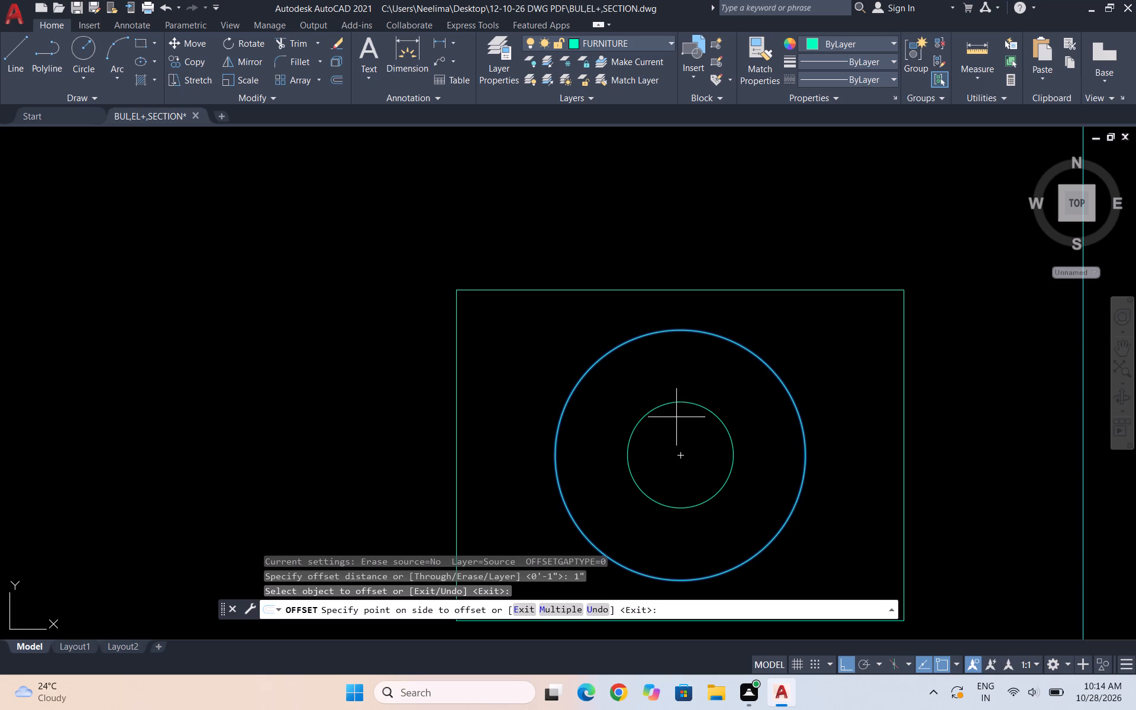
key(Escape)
Try twice to draw a slightly smaller concentric circle inside the drain circle, using the same centre.
key(c)
key(Return)
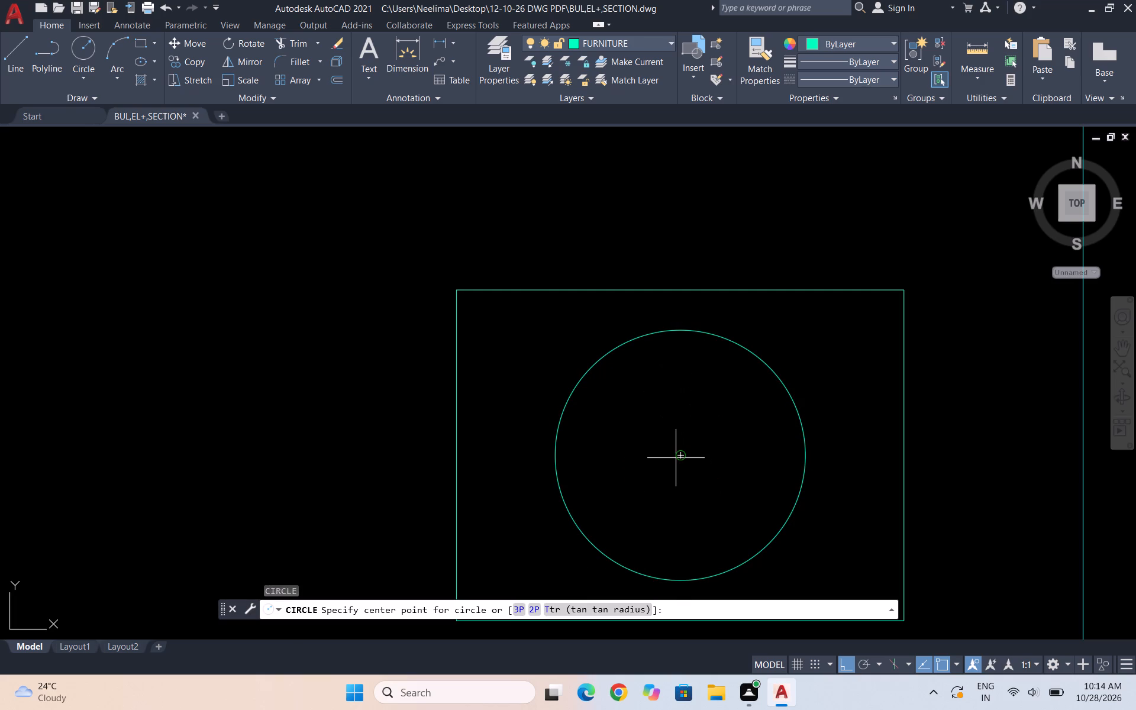
click(679, 454)
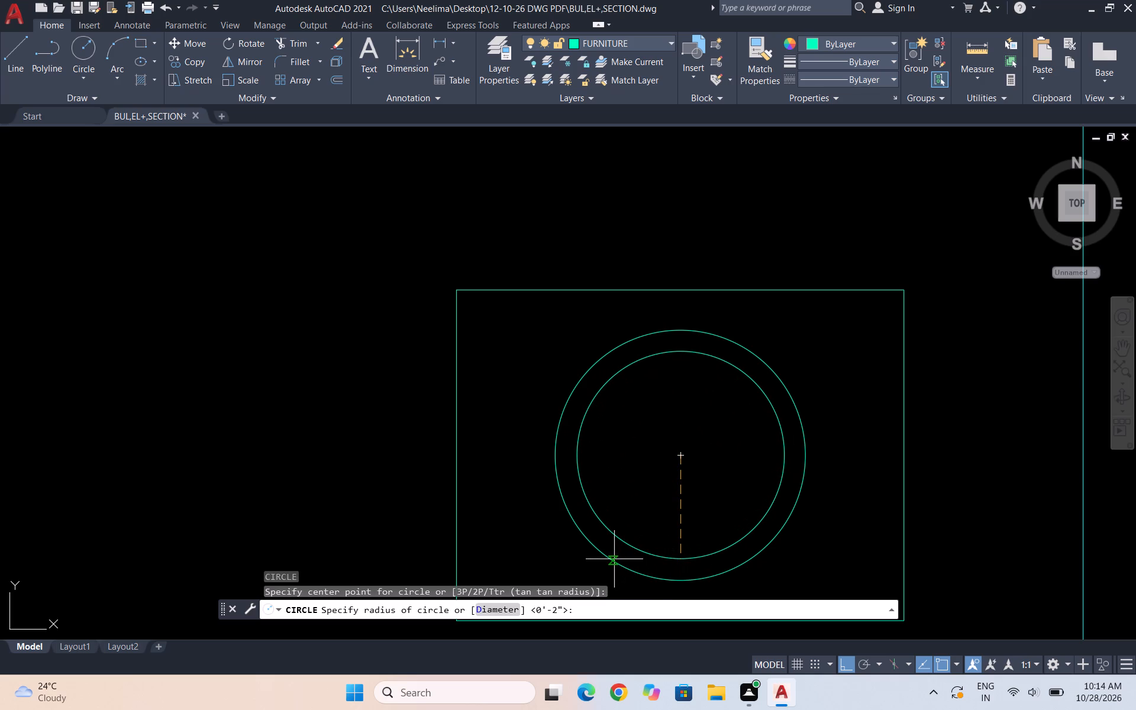
click(614, 564)
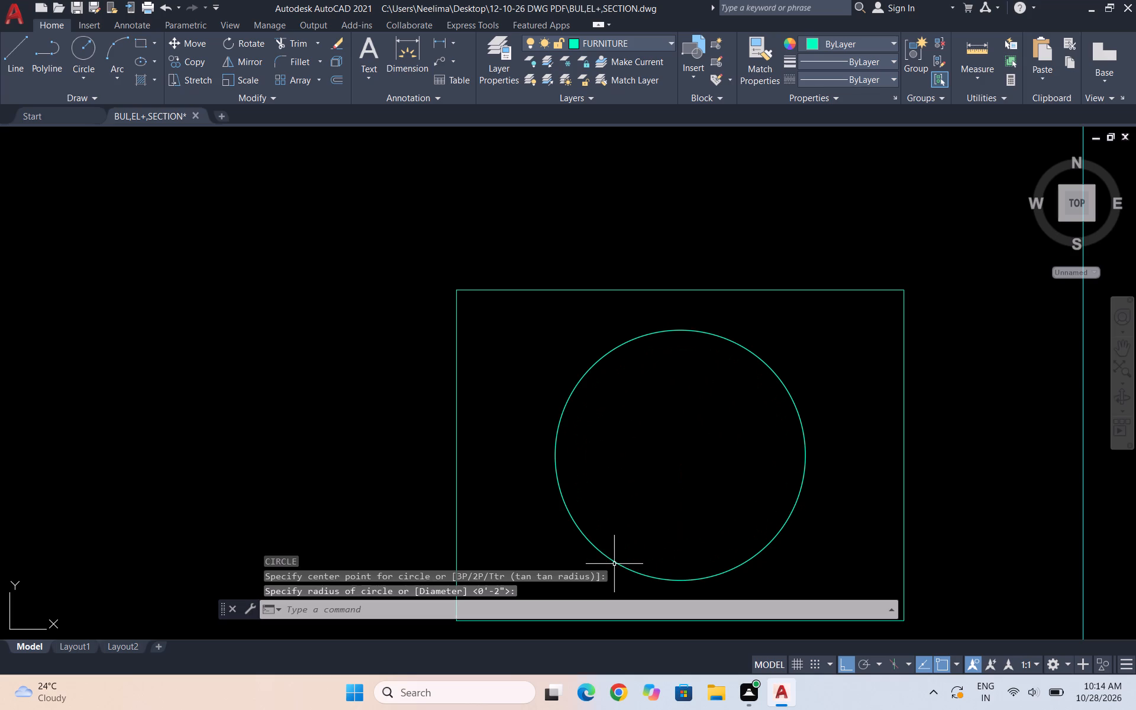
key(c)
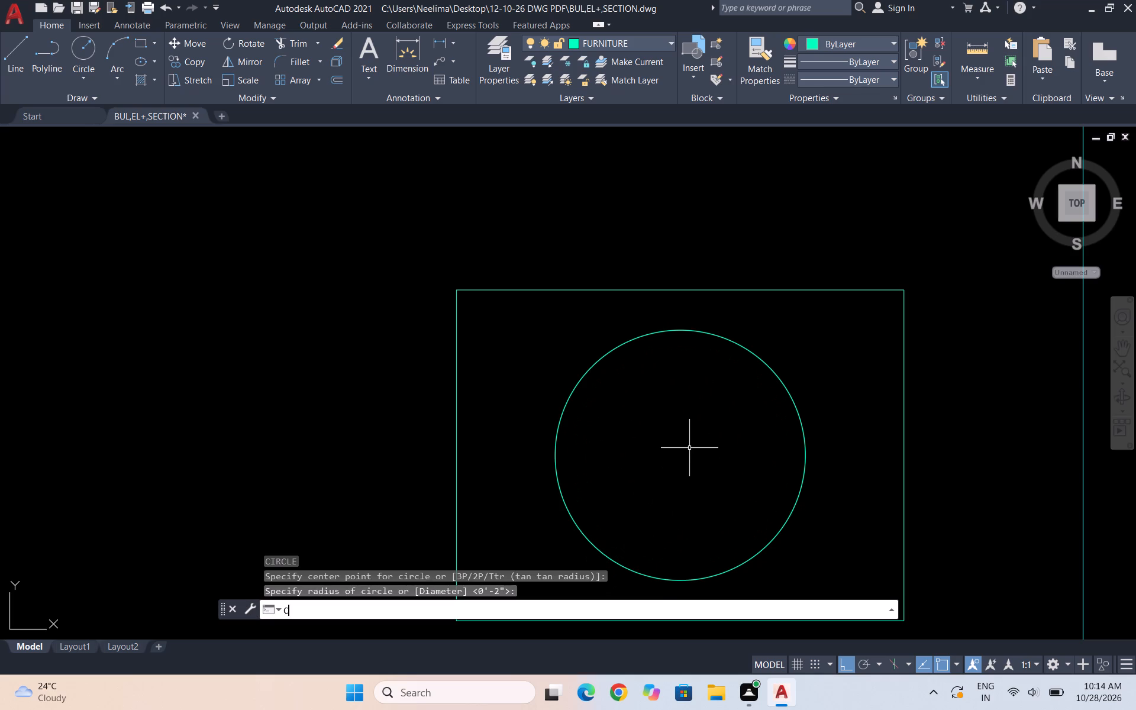
key(Return)
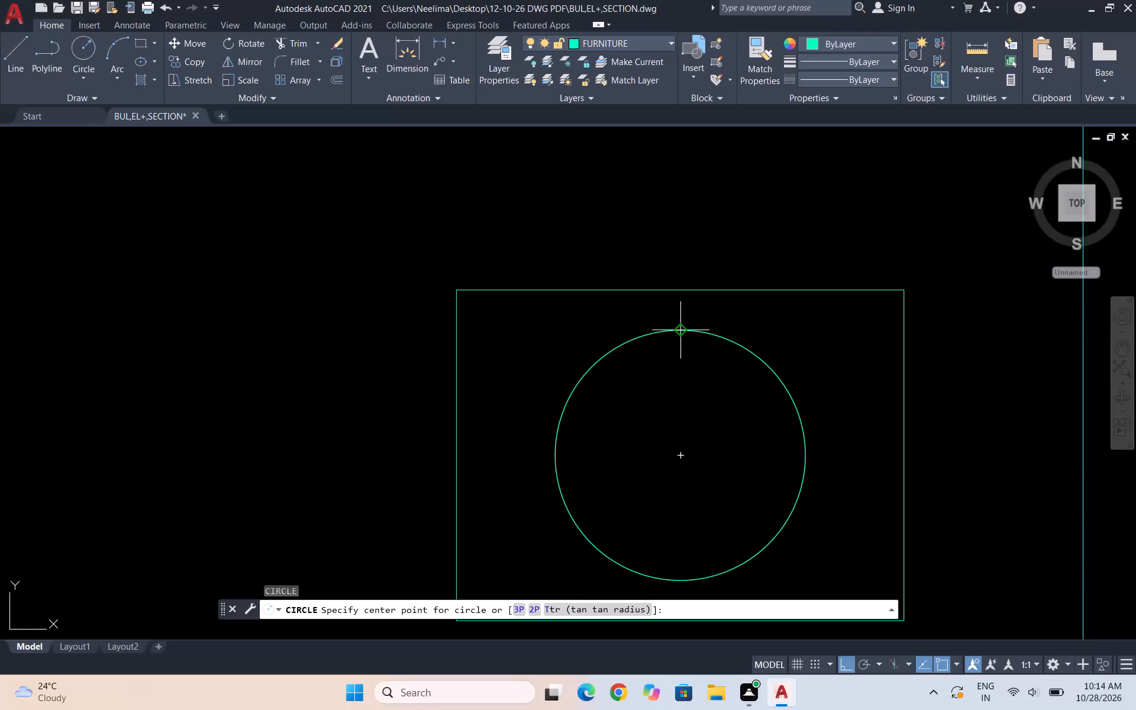
click(685, 456)
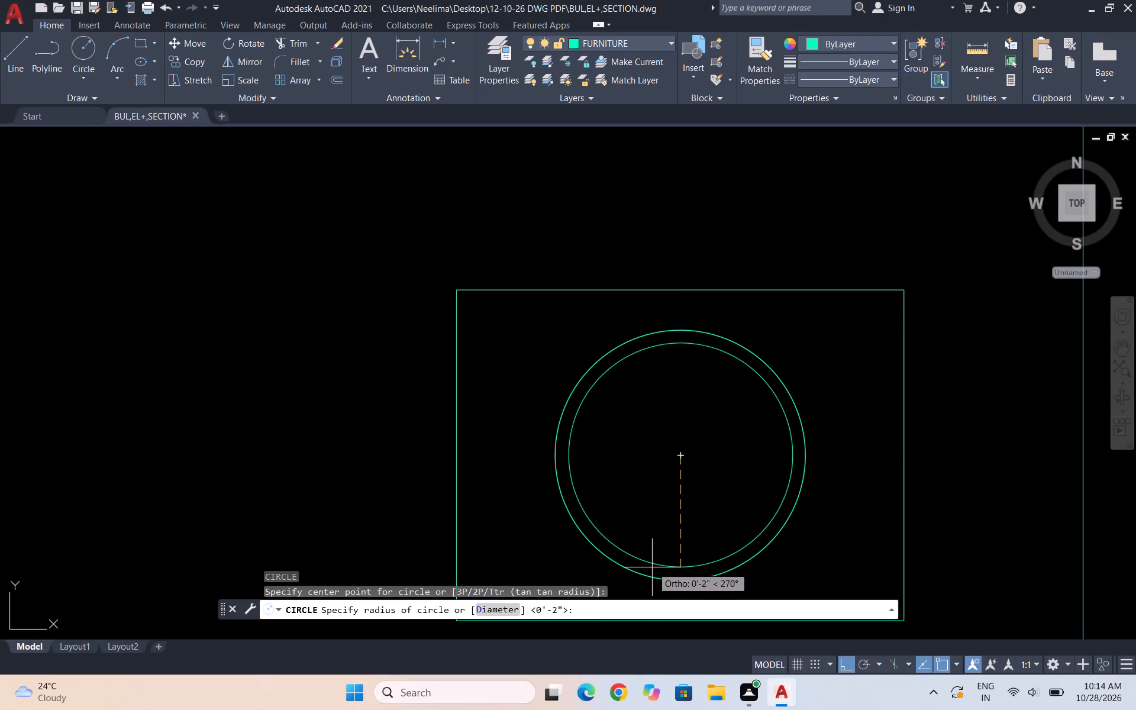
click(651, 572)
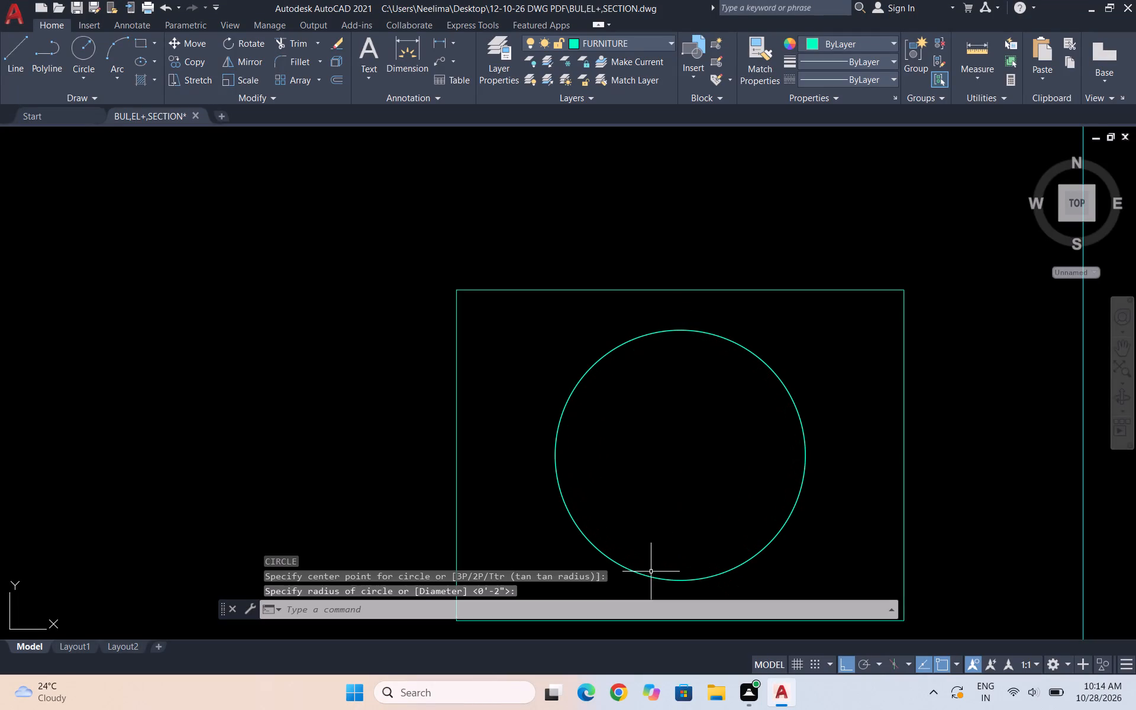
Draw a concentric circle slightly smaller than the drain circle, giving the drain a thin double ring.
scroll(761, 343, down, 2)
scroll(769, 423, up, 2)
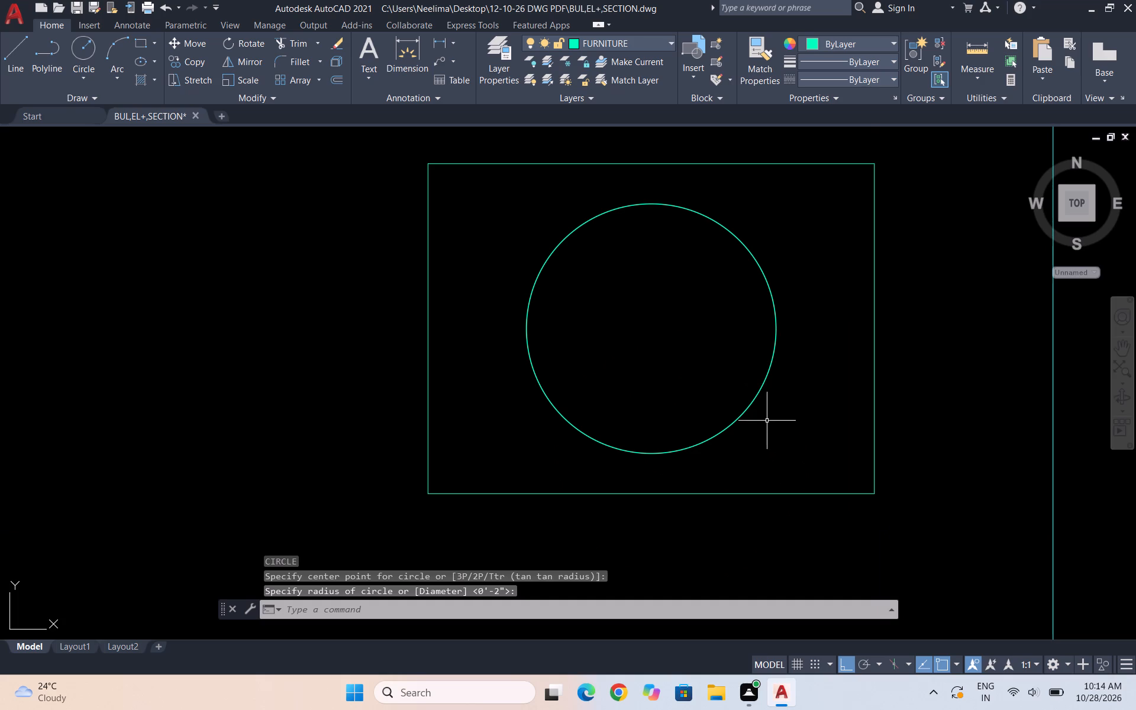
key(c)
key(Return)
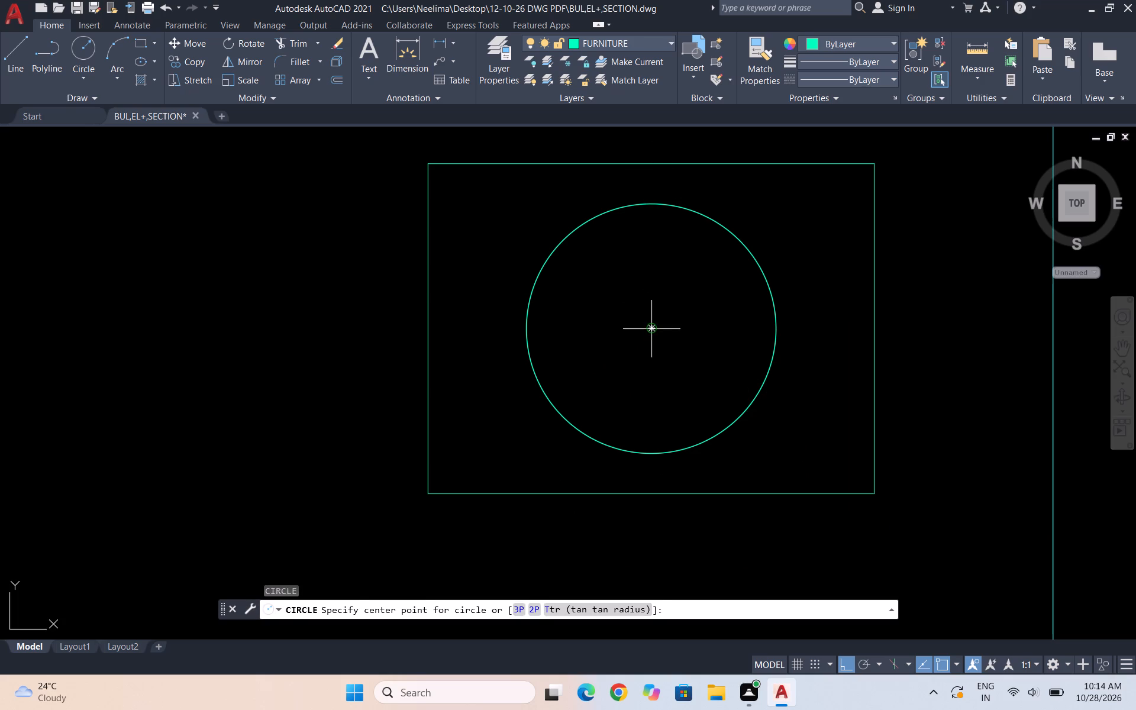
click(649, 333)
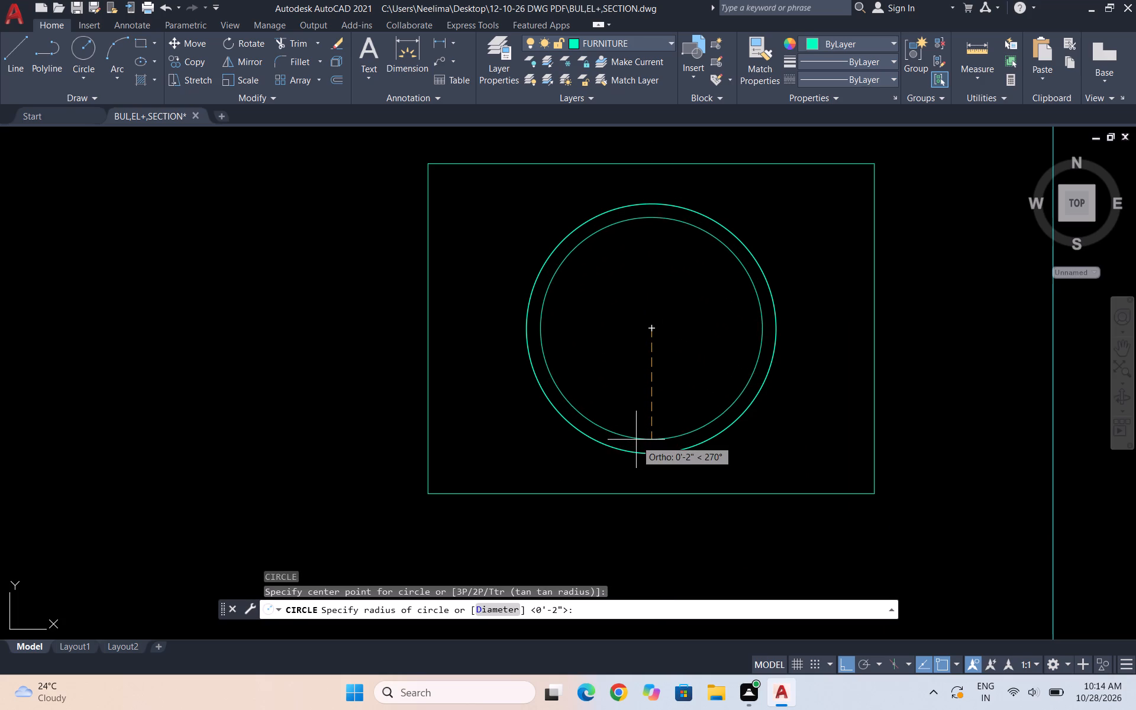
click(636, 436)
Make DOORS the current layer.
scroll(699, 299, down, 2)
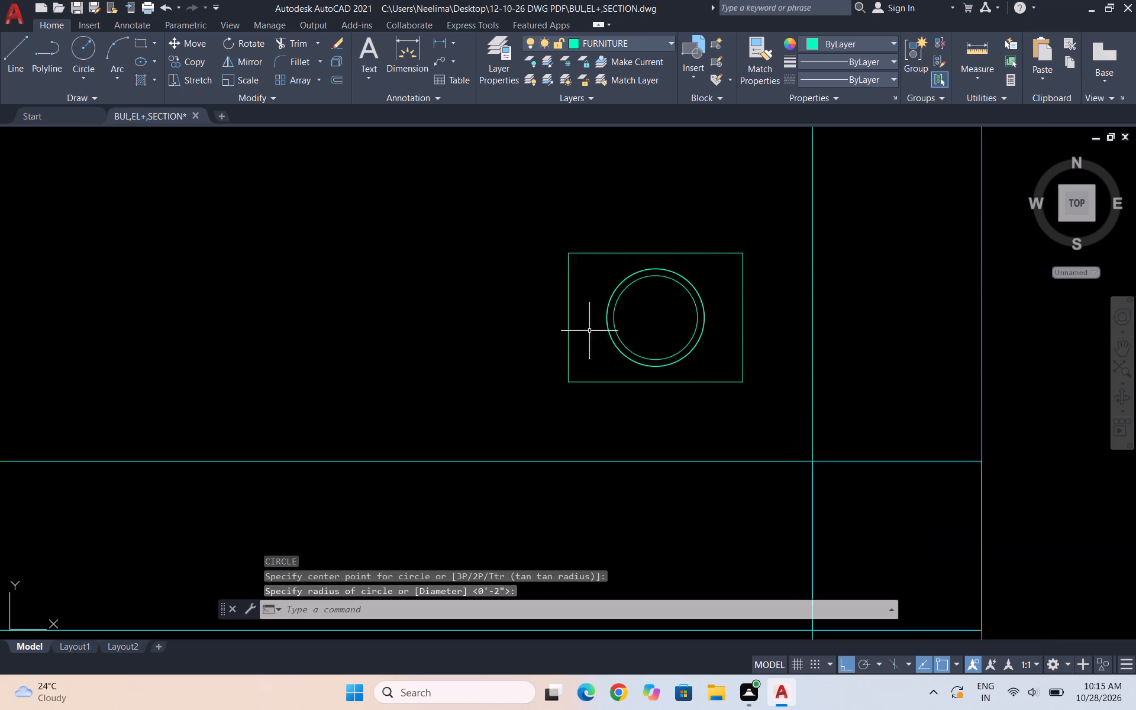
scroll(577, 335, down, 1)
scroll(632, 357, down, 1)
scroll(850, 329, down, 3)
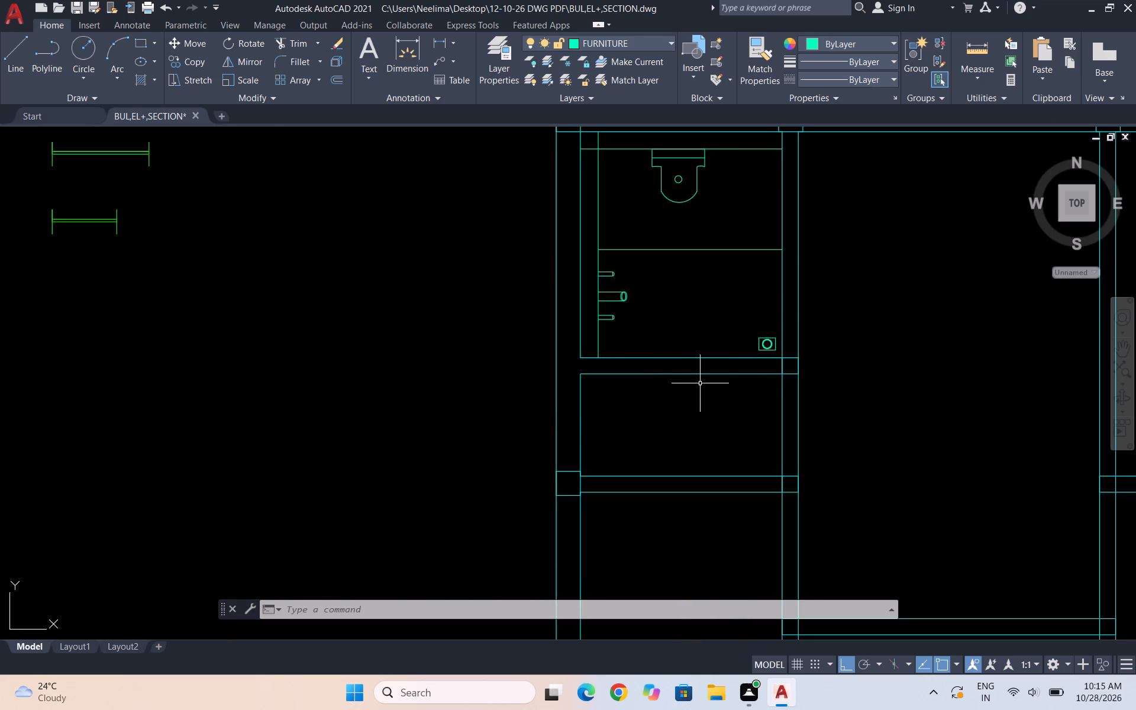
scroll(380, 338, down, 1)
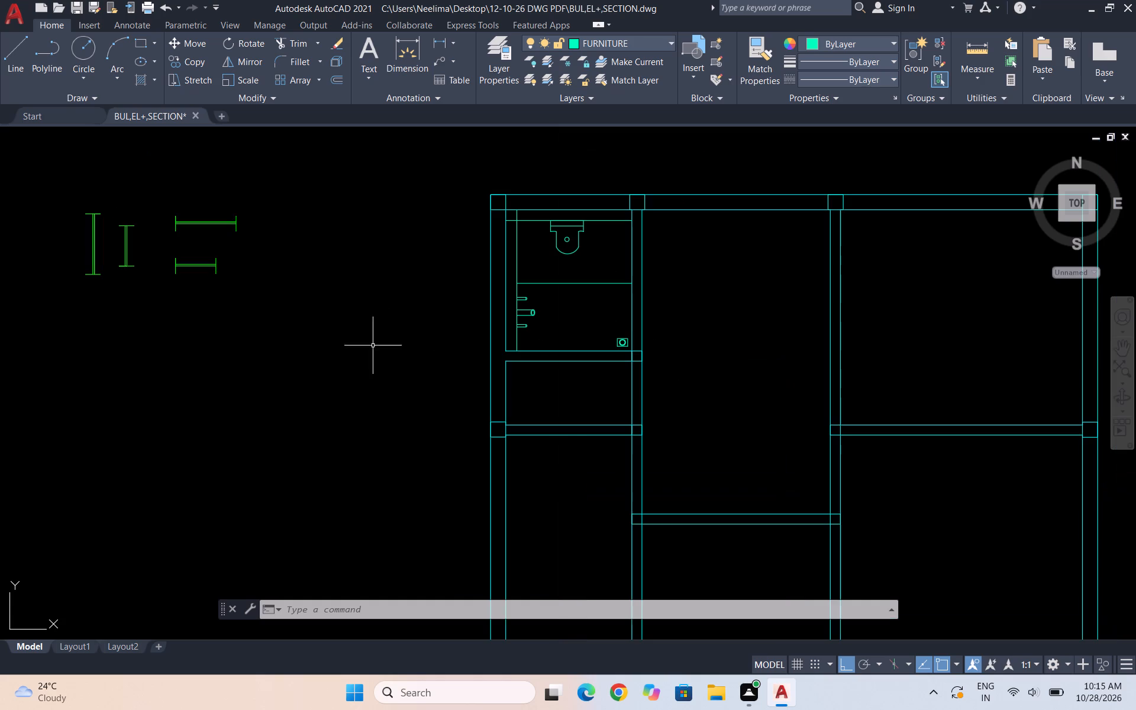
key(Escape)
key(Escape)
click(637, 33)
click(628, 43)
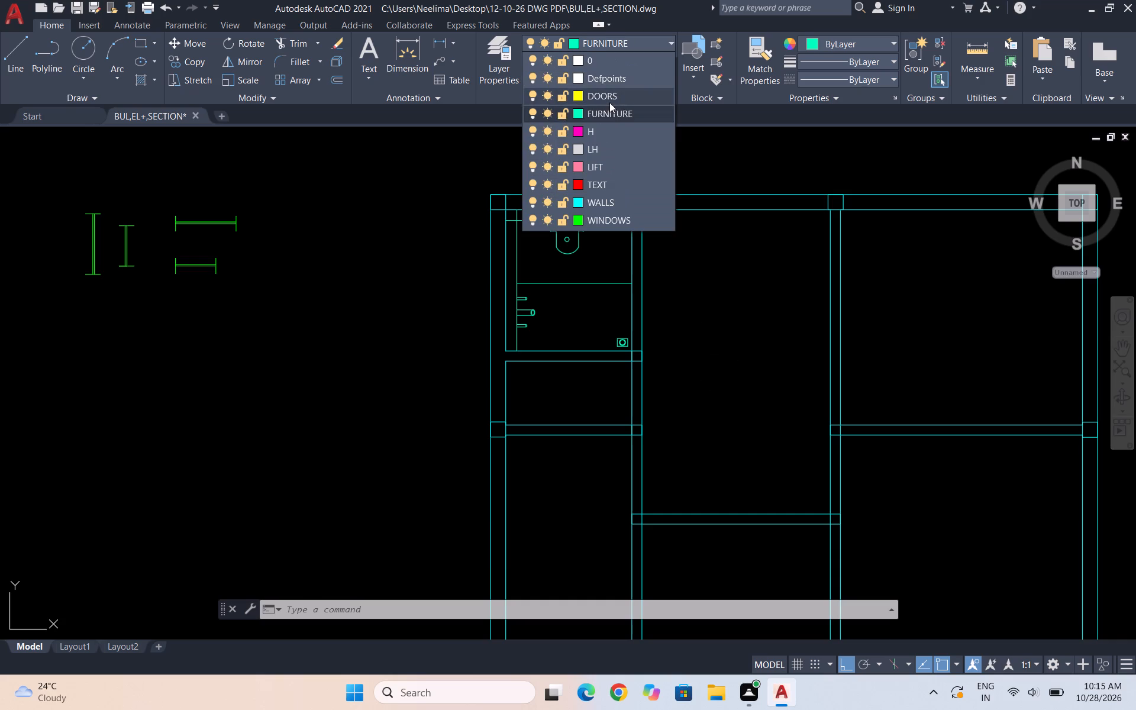
click(609, 102)
key(Escape)
key(Escape)
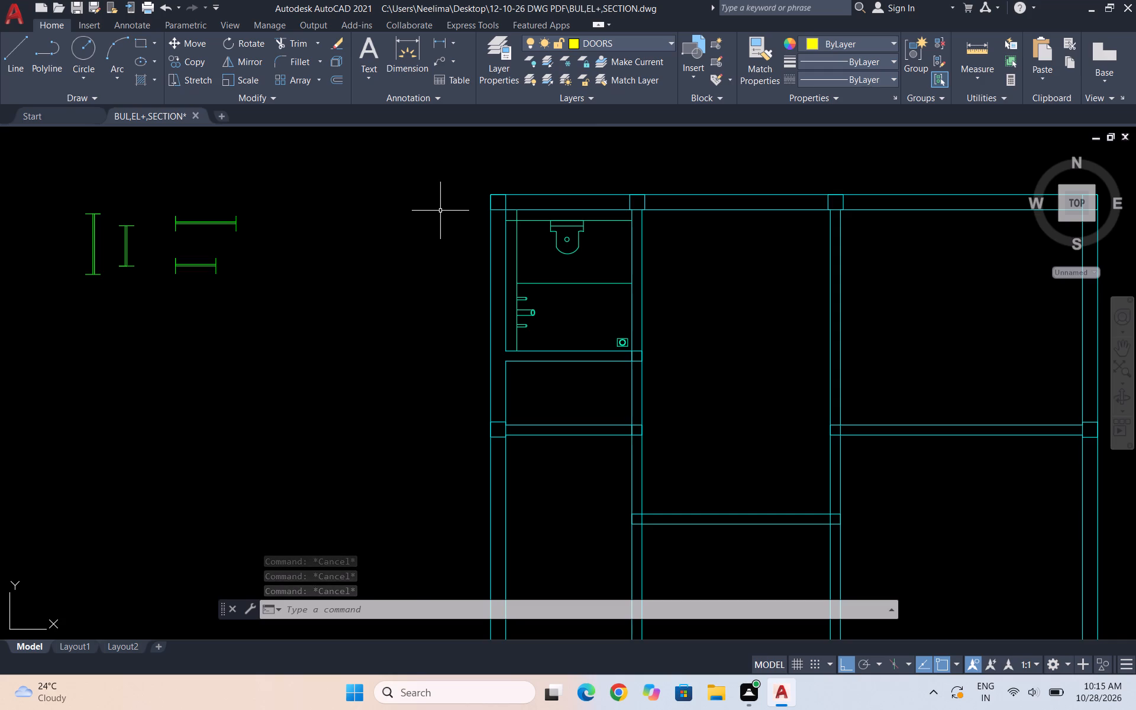
Insert the Door - Imperial block from the architectural tool palette in the empty area beside the plan, and close the palette.
text(TP)
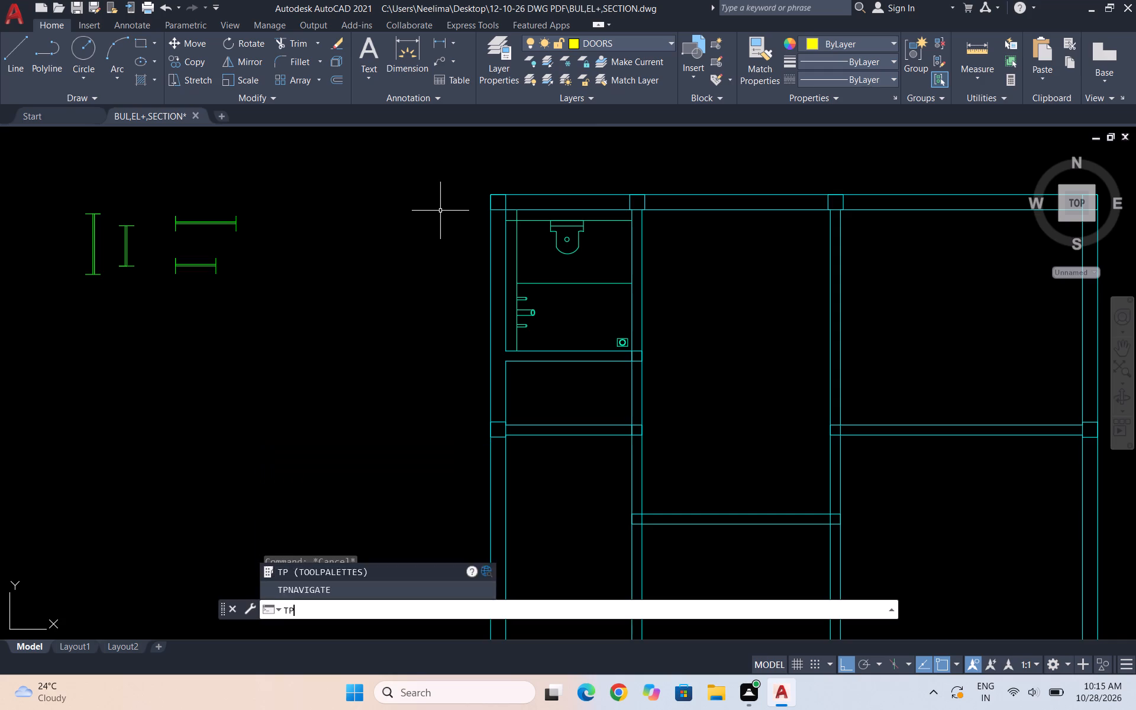
key(Return)
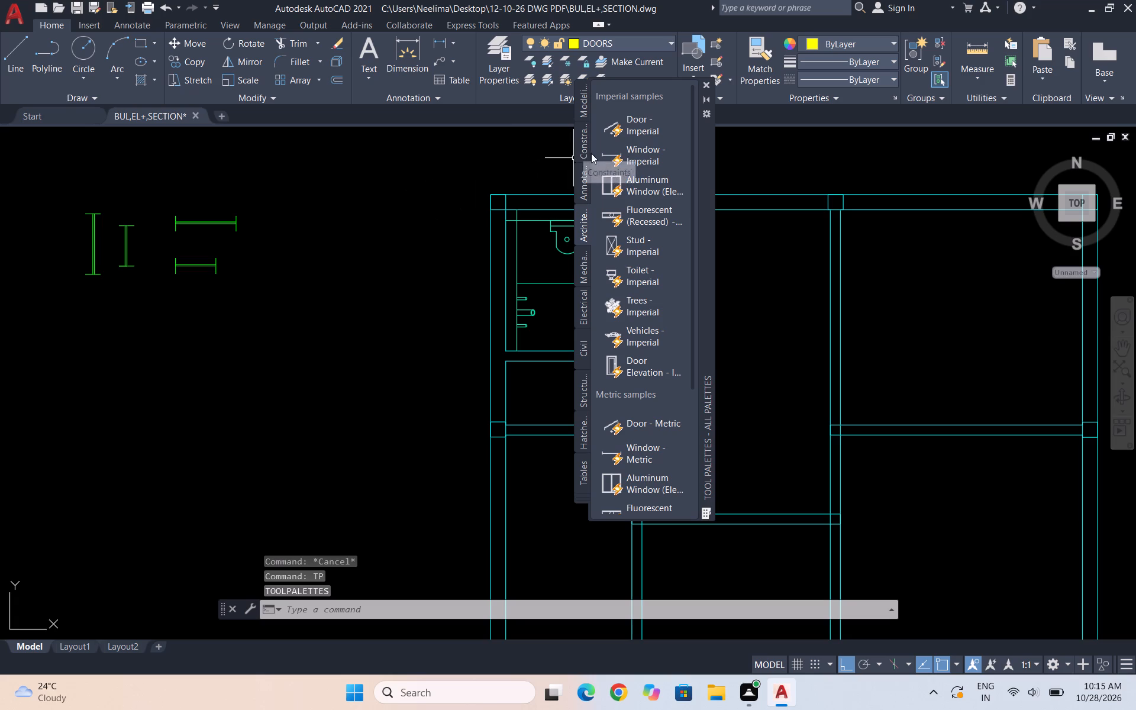
click(631, 125)
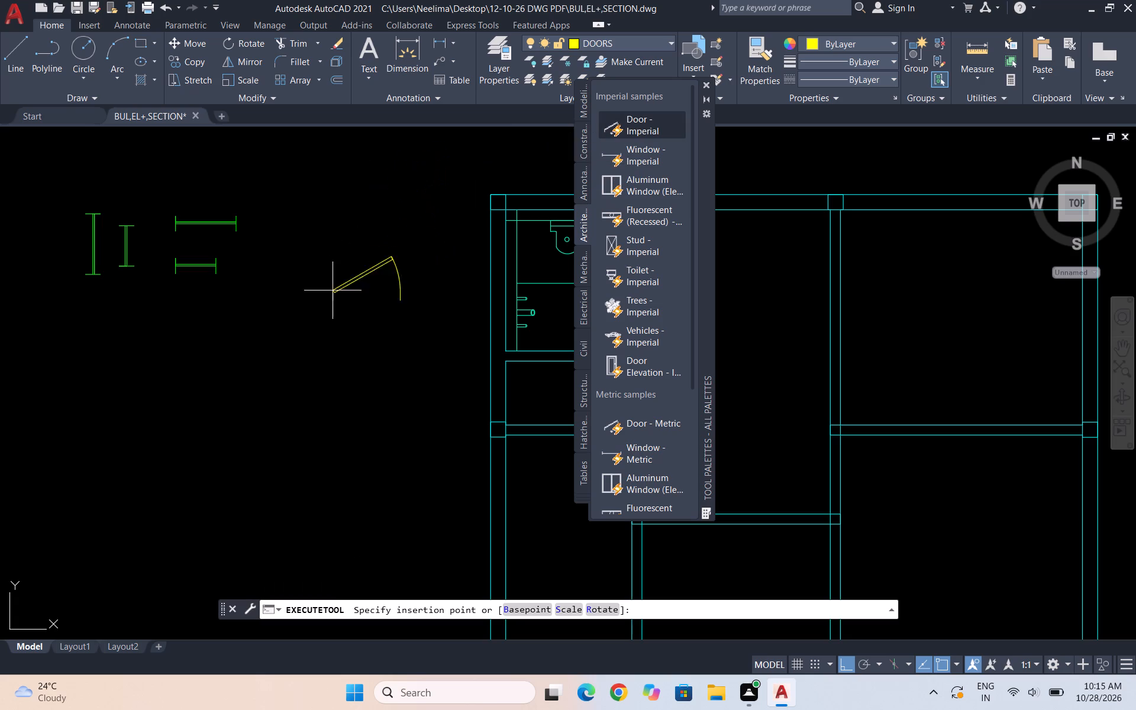
click(293, 391)
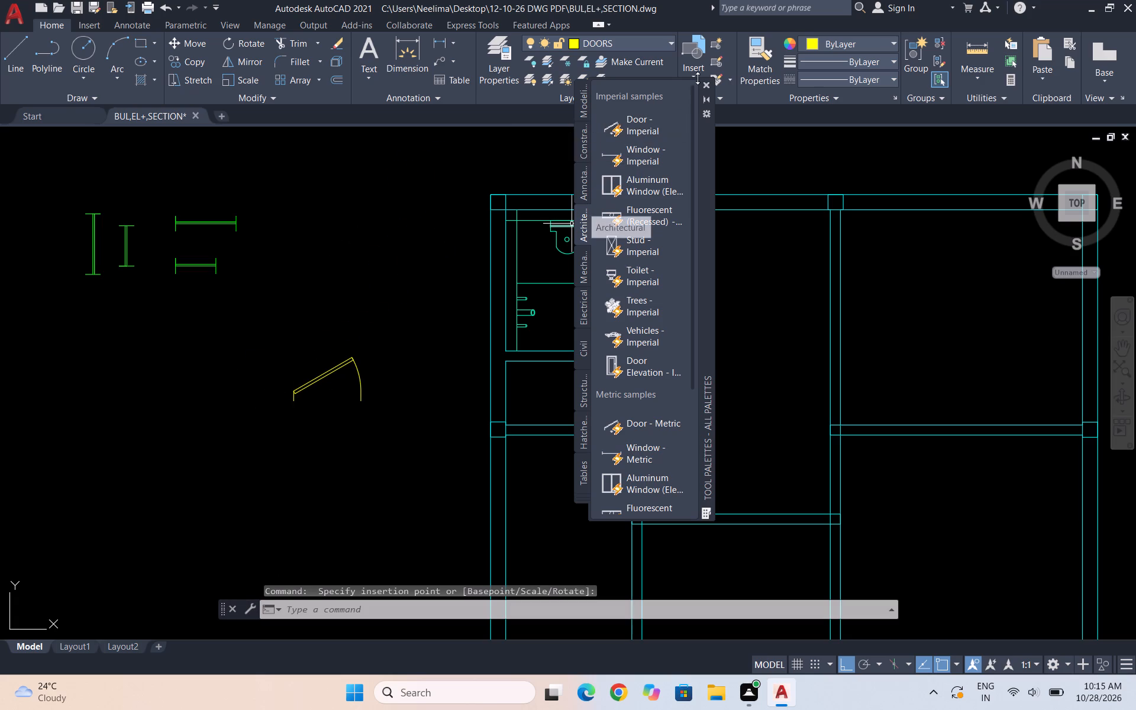
click(704, 84)
Set the inserted door block's opening angle to 90º.
drag(382, 437, 376, 434)
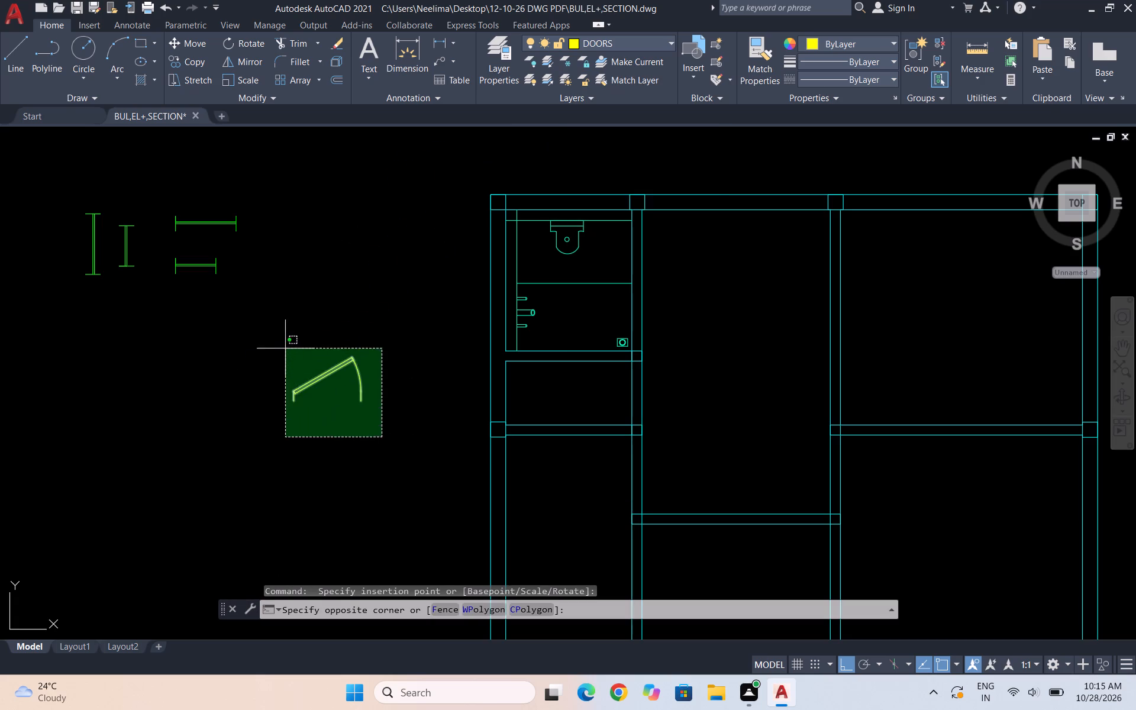
click(283, 347)
click(289, 365)
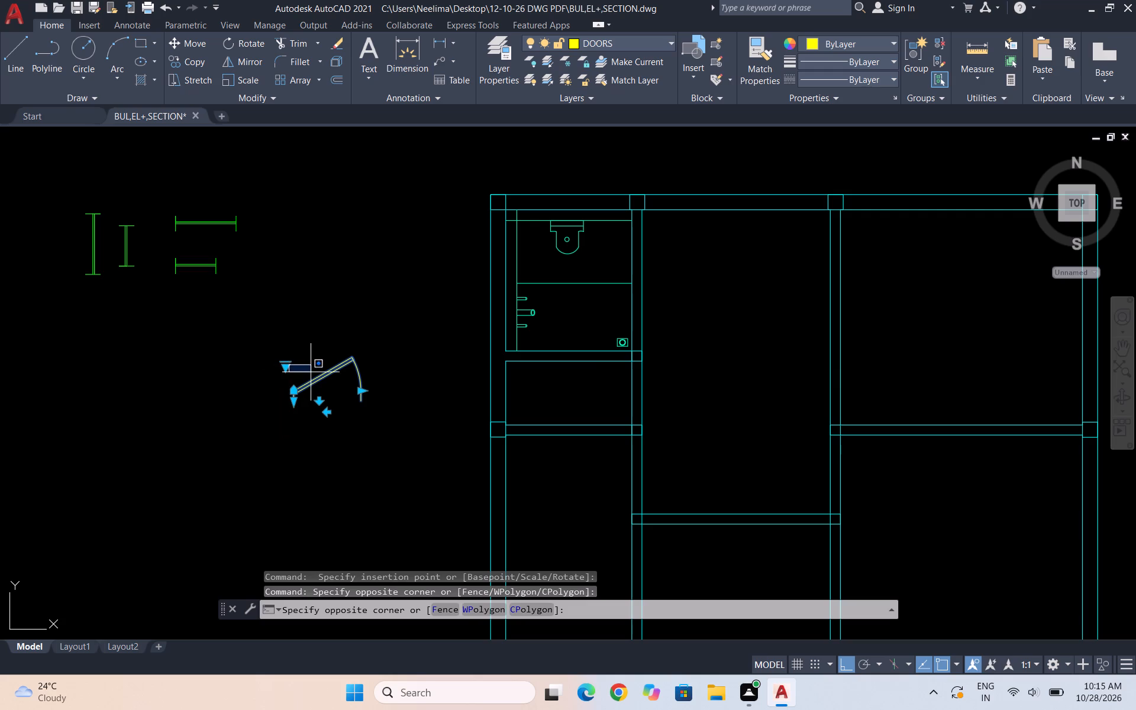
click(279, 362)
click(286, 363)
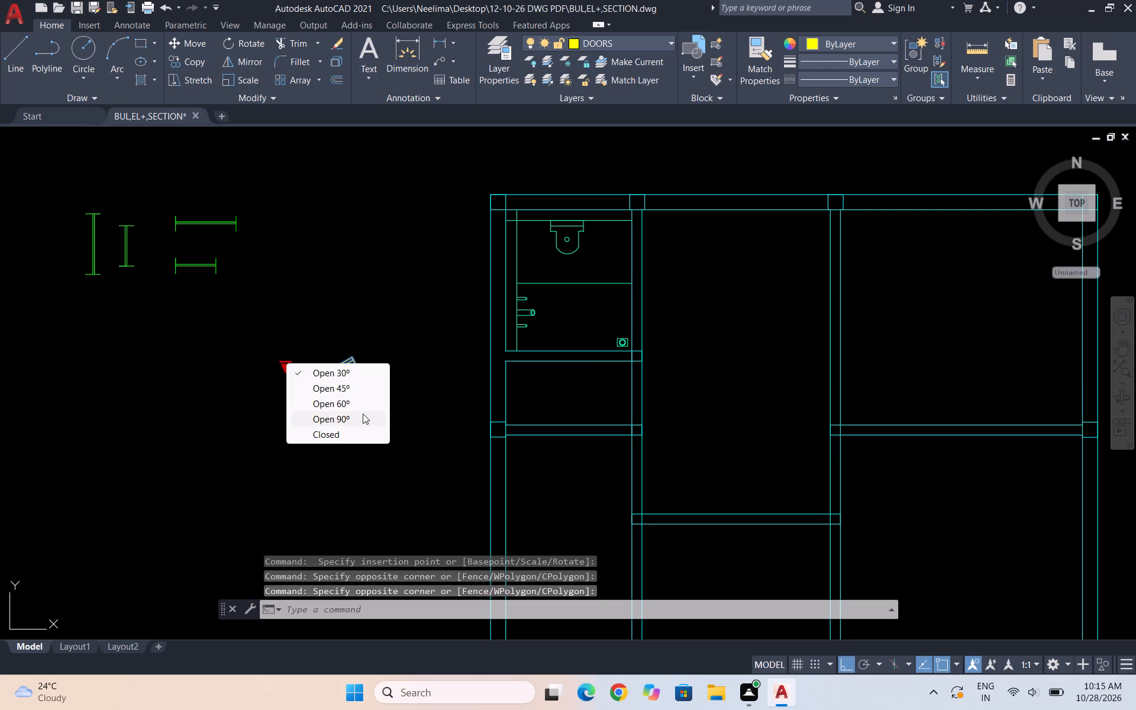
click(363, 414)
click(390, 427)
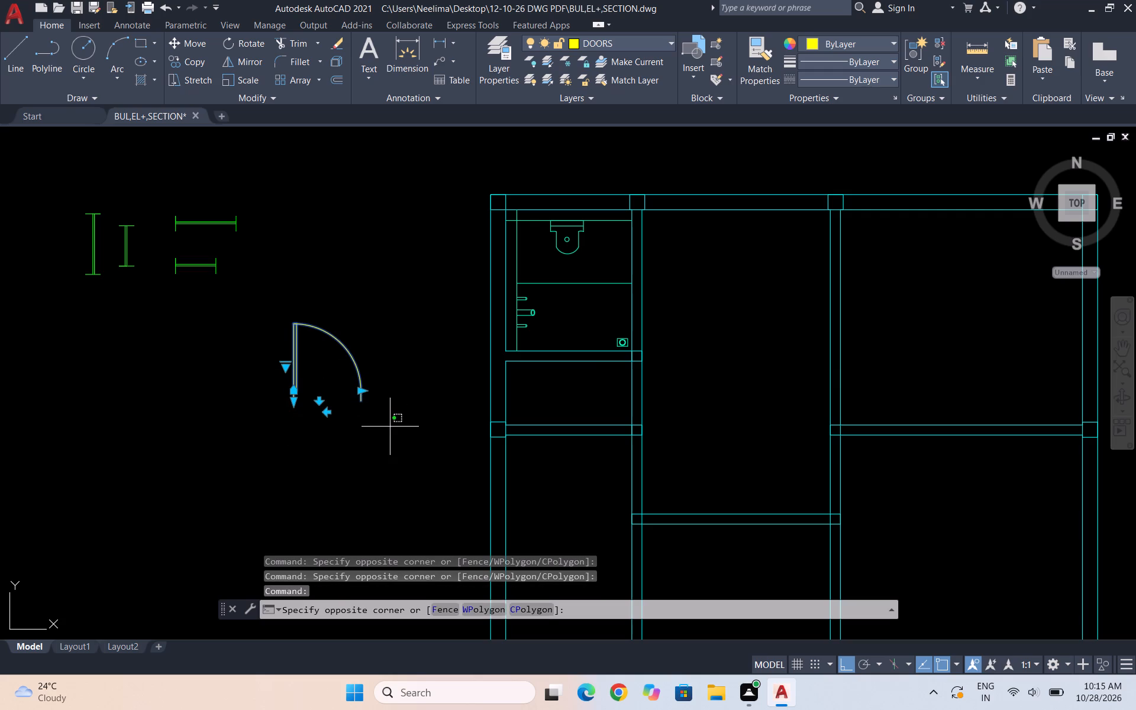
key(Escape)
key(Escape)
key(Escape)
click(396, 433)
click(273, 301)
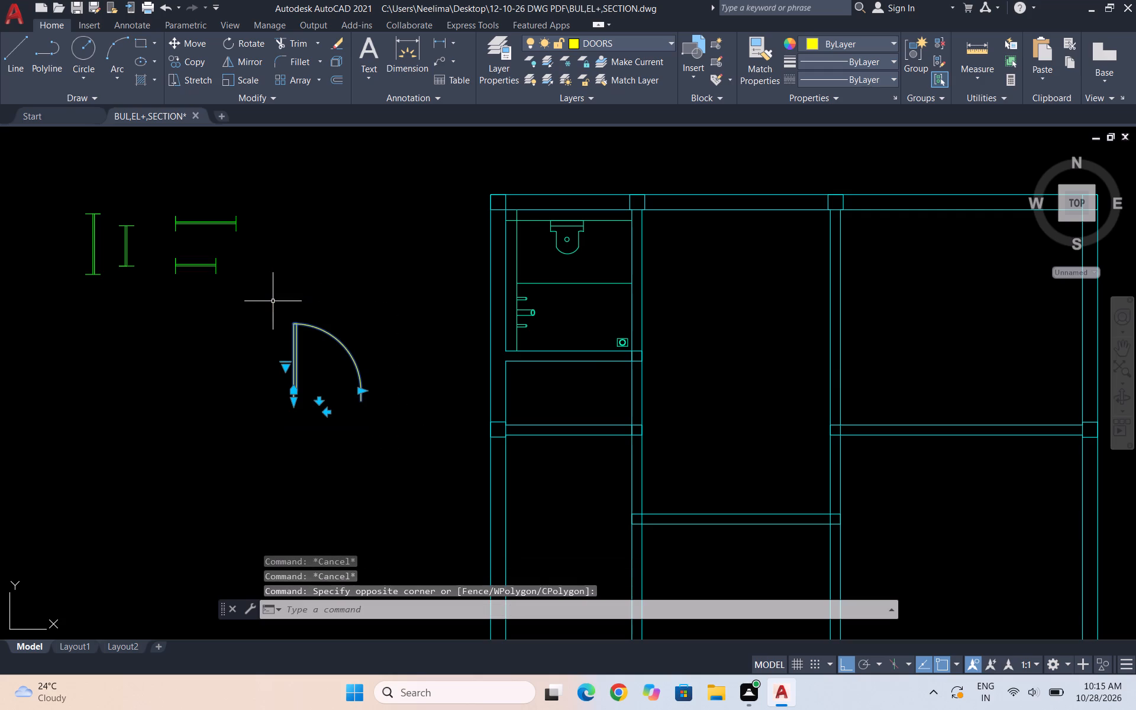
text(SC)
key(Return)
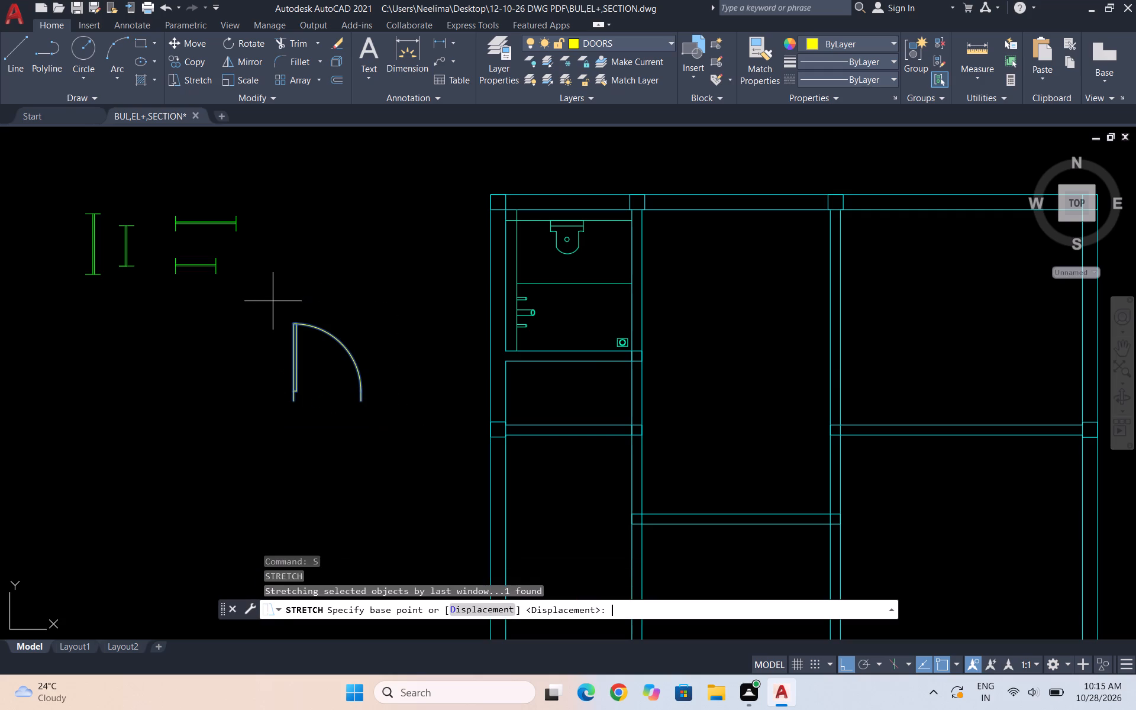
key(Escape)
Scale the door block by reference from its hinge-side jamb end, using the full opening width as reference and 3' as new length.
drag(435, 431, 418, 421)
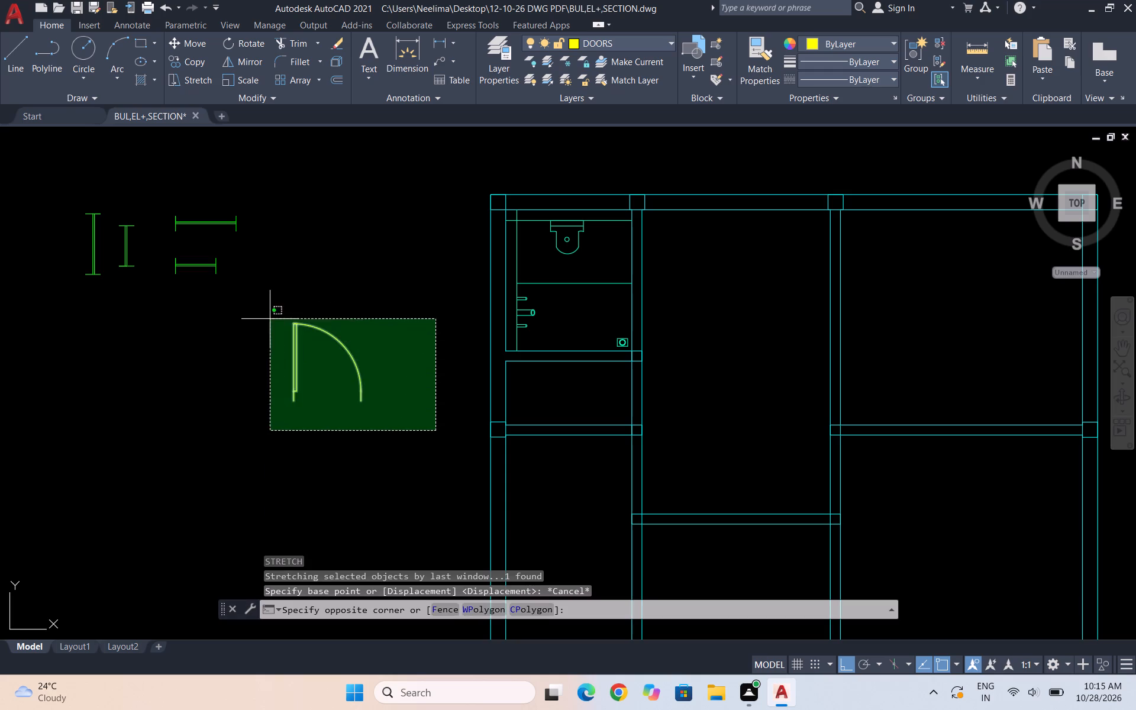
click(260, 312)
text(SC)
key(Return)
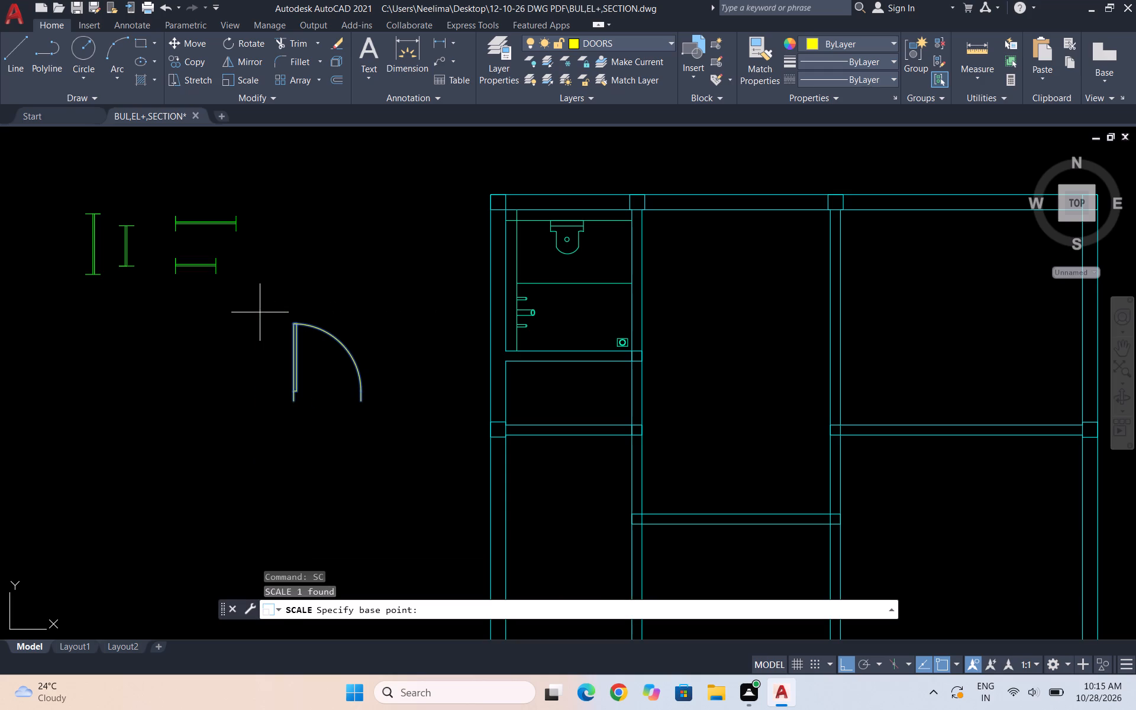
click(293, 402)
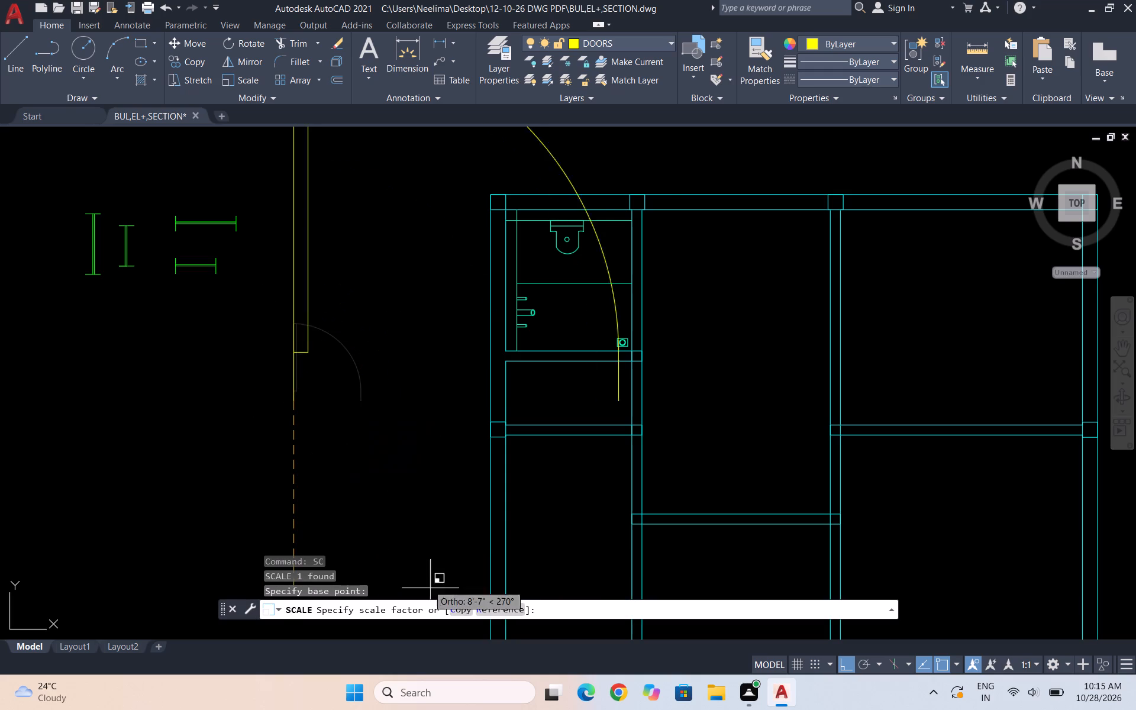
click(503, 608)
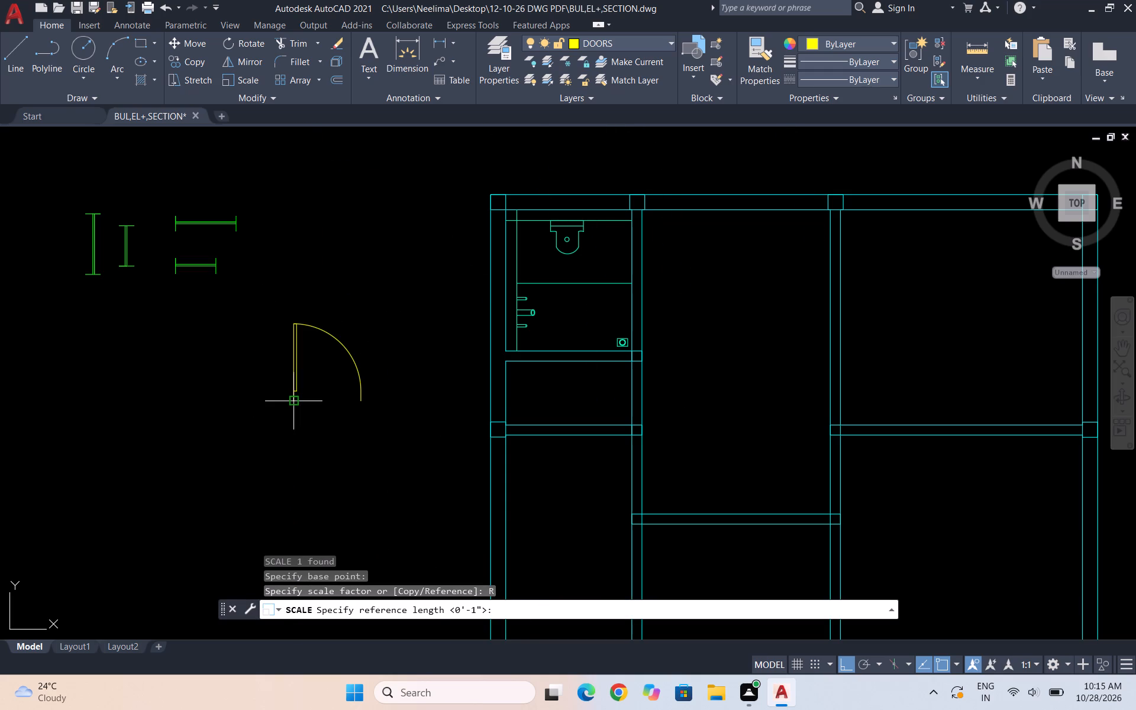
click(292, 402)
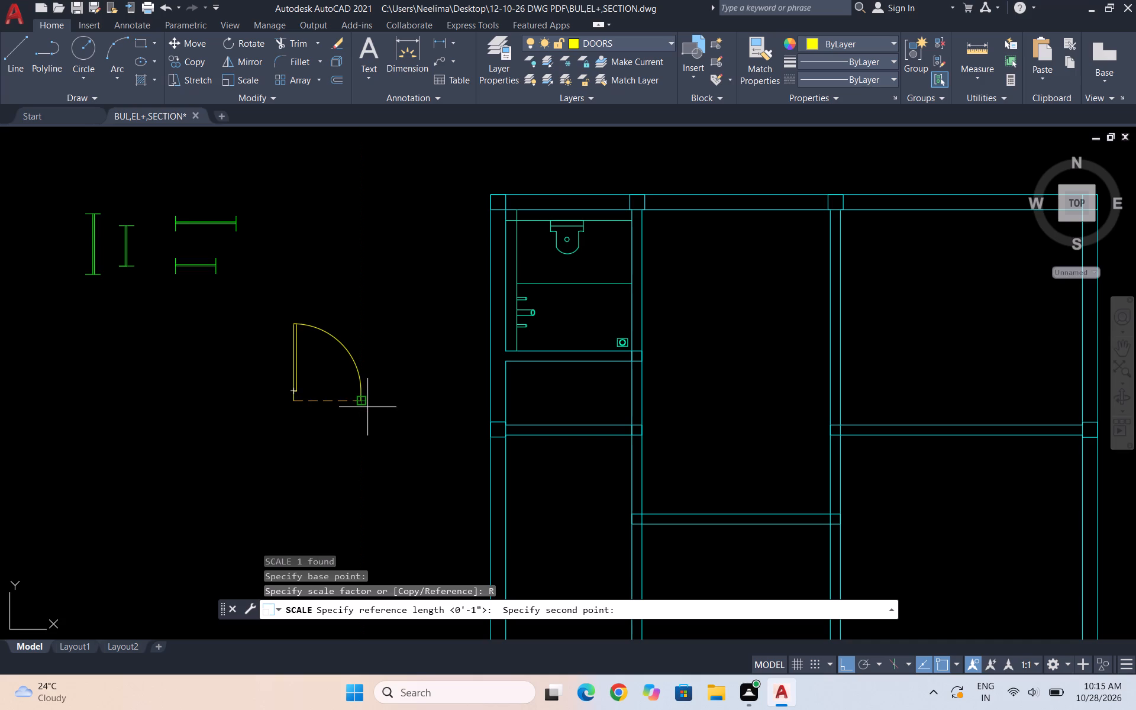
click(359, 402)
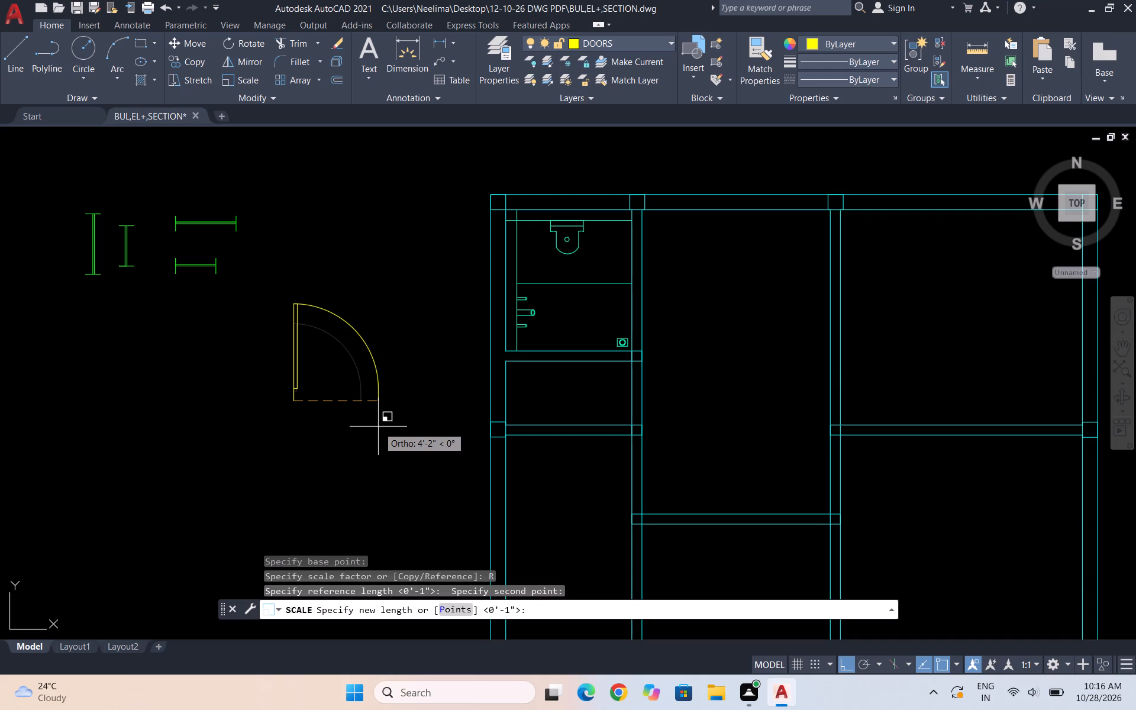
text(3')
key(Return)
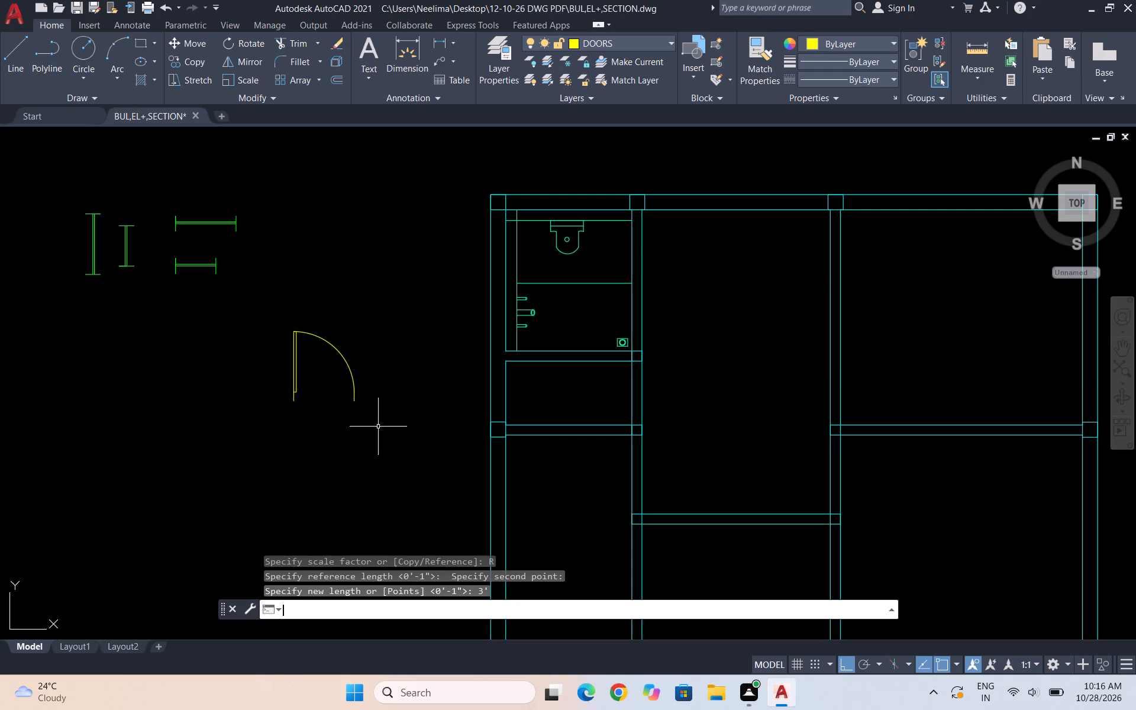
key(Escape)
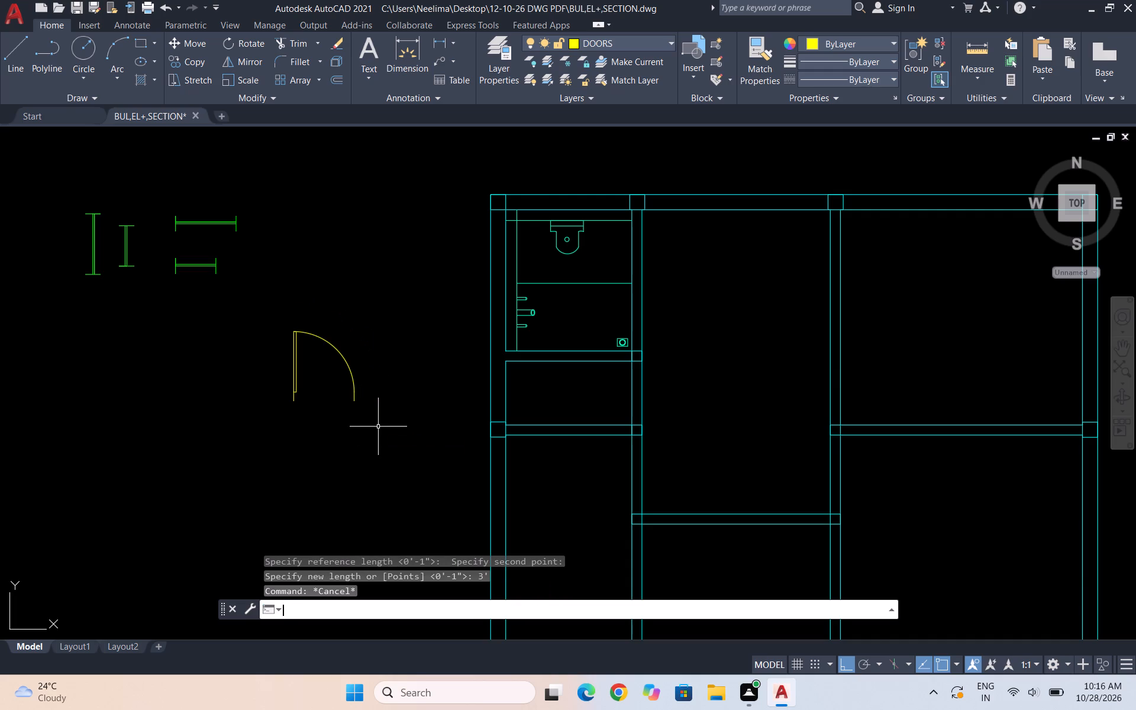
key(Escape)
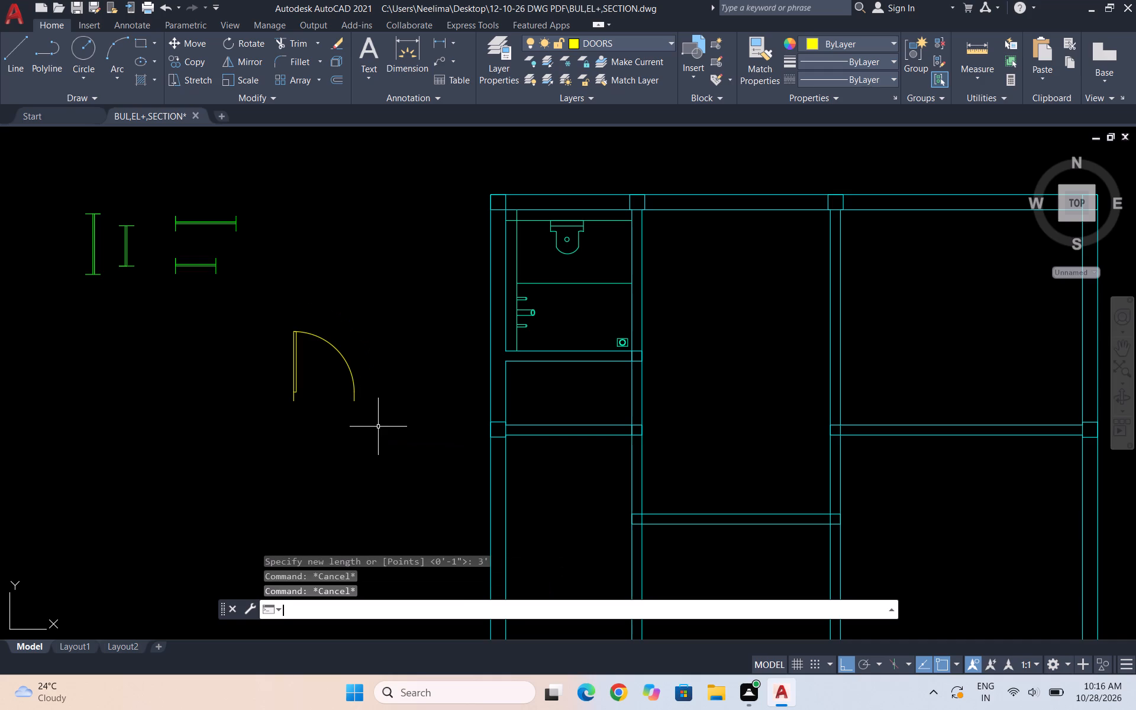
Start copying the 3' door symbol beside the plan.
scroll(560, 359, down, 1)
scroll(388, 347, up, 1)
click(464, 433)
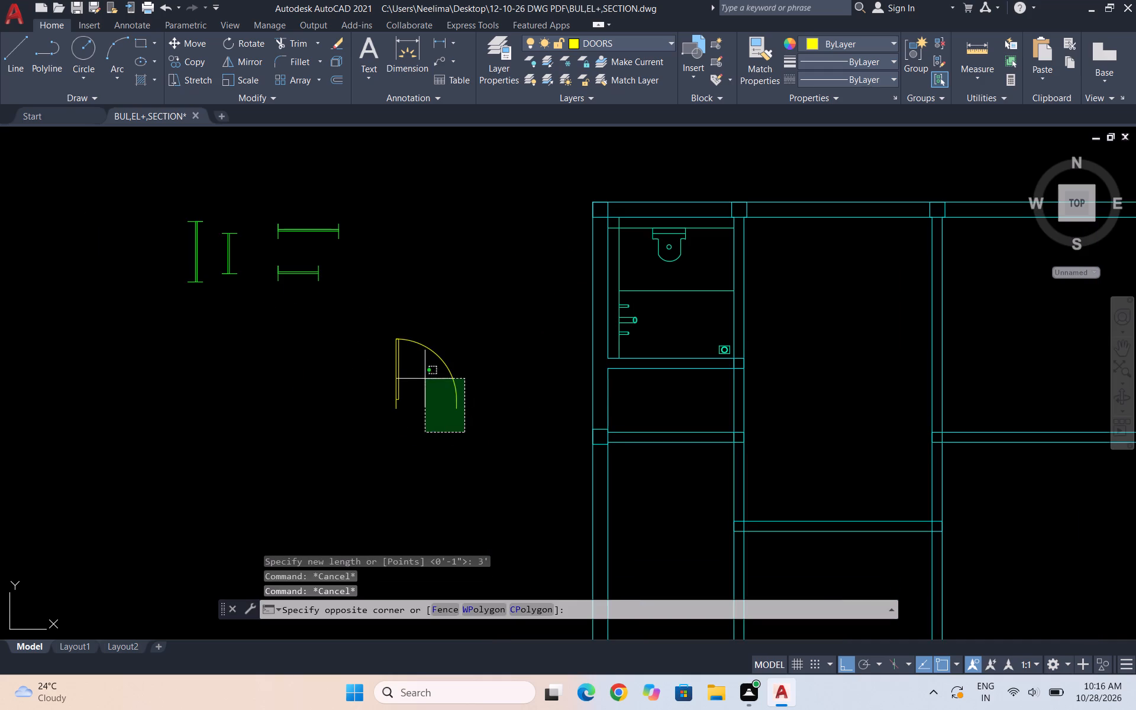
click(373, 324)
text(CO)
key(Return)
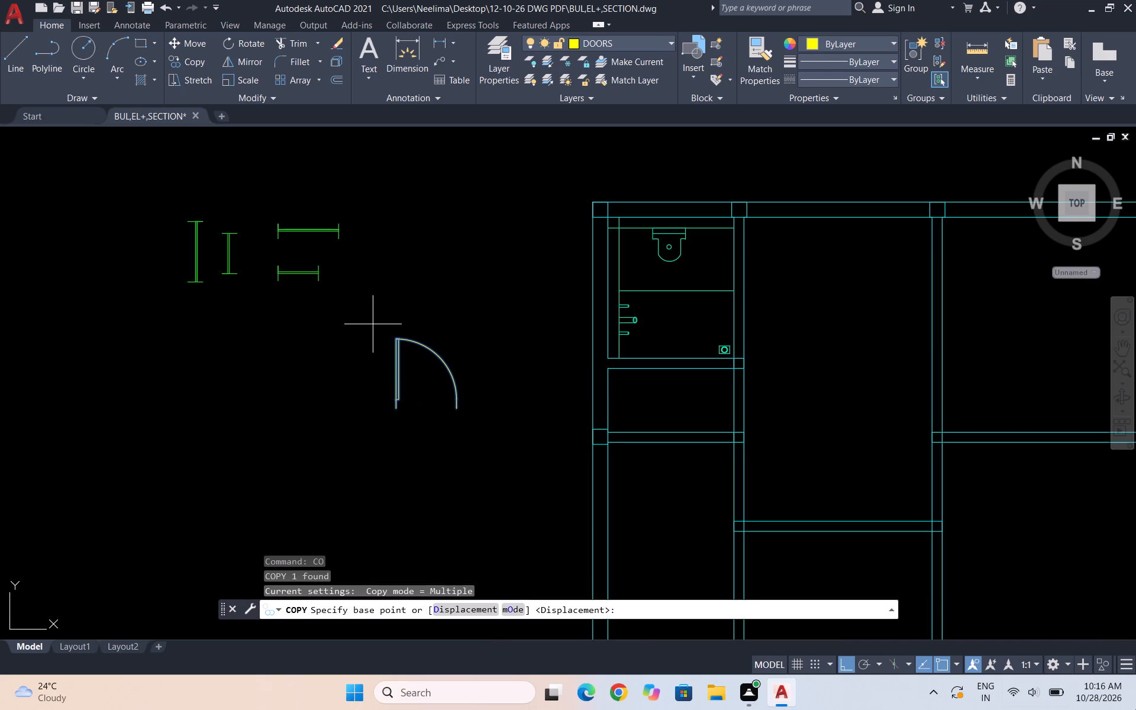
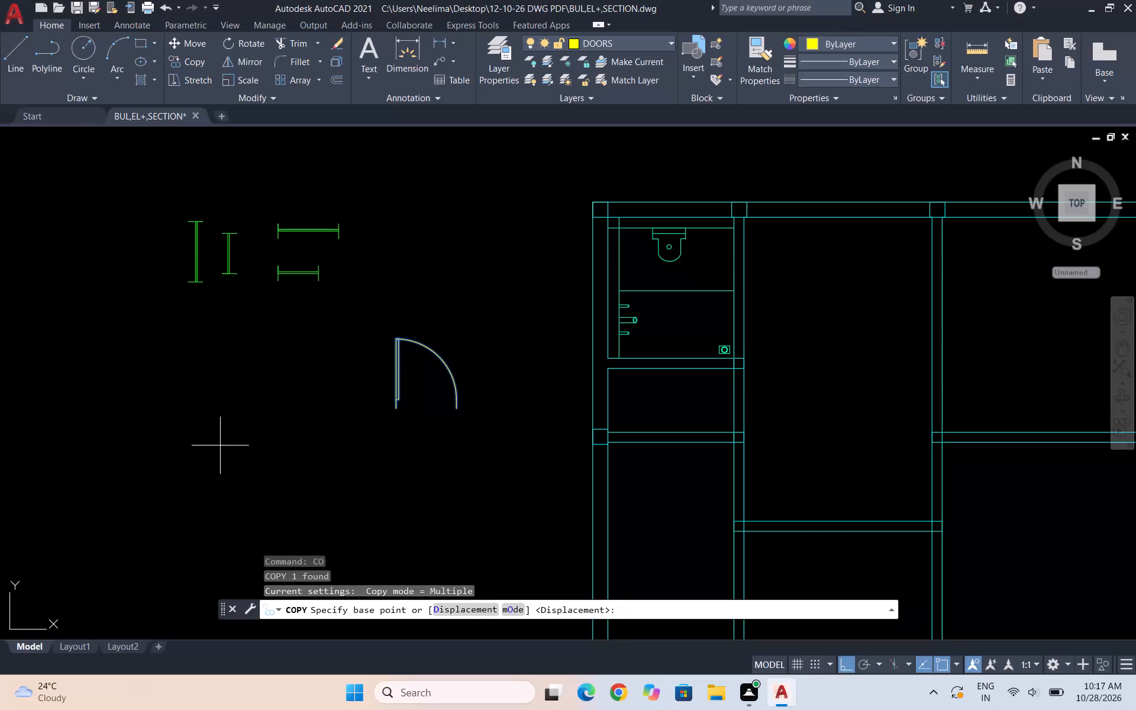
Copy the yellow door symbol horizontally into the empty space to its left, below the green window symbols.
click(395, 413)
click(265, 412)
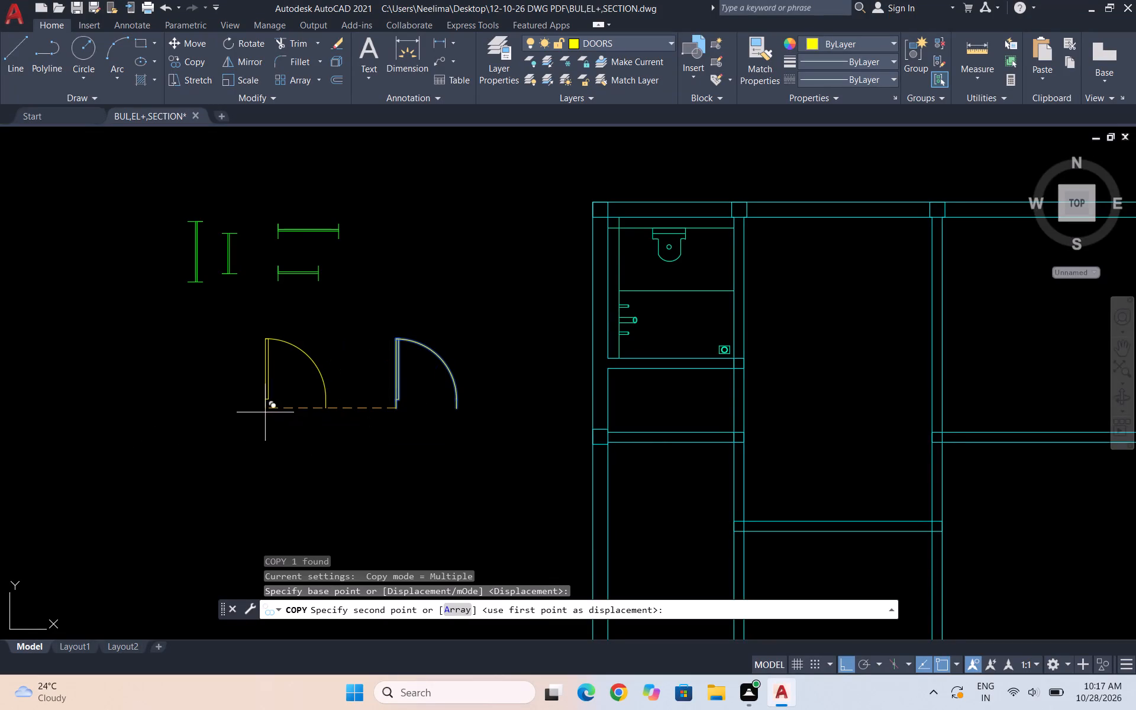
key(Escape)
click(325, 396)
key(Escape)
Scale the copied door by reference from its lower-left corner, using its opening width as reference length and 2' as new length.
drag(347, 440, 343, 428)
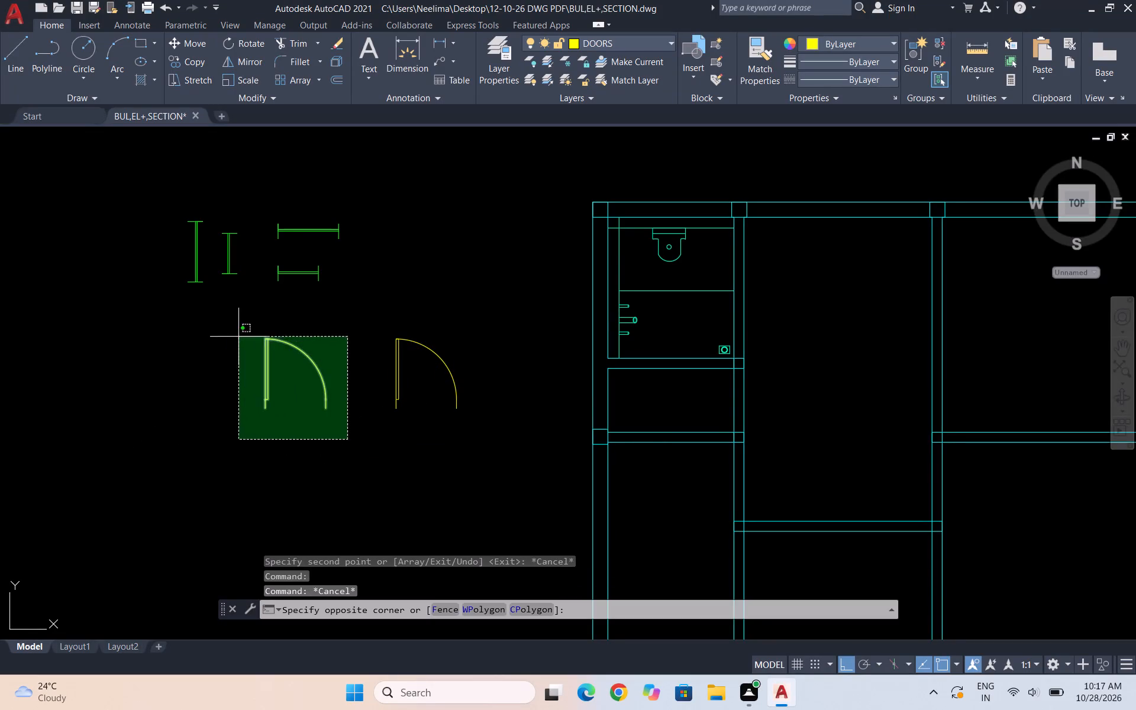
click(234, 332)
text(SC)
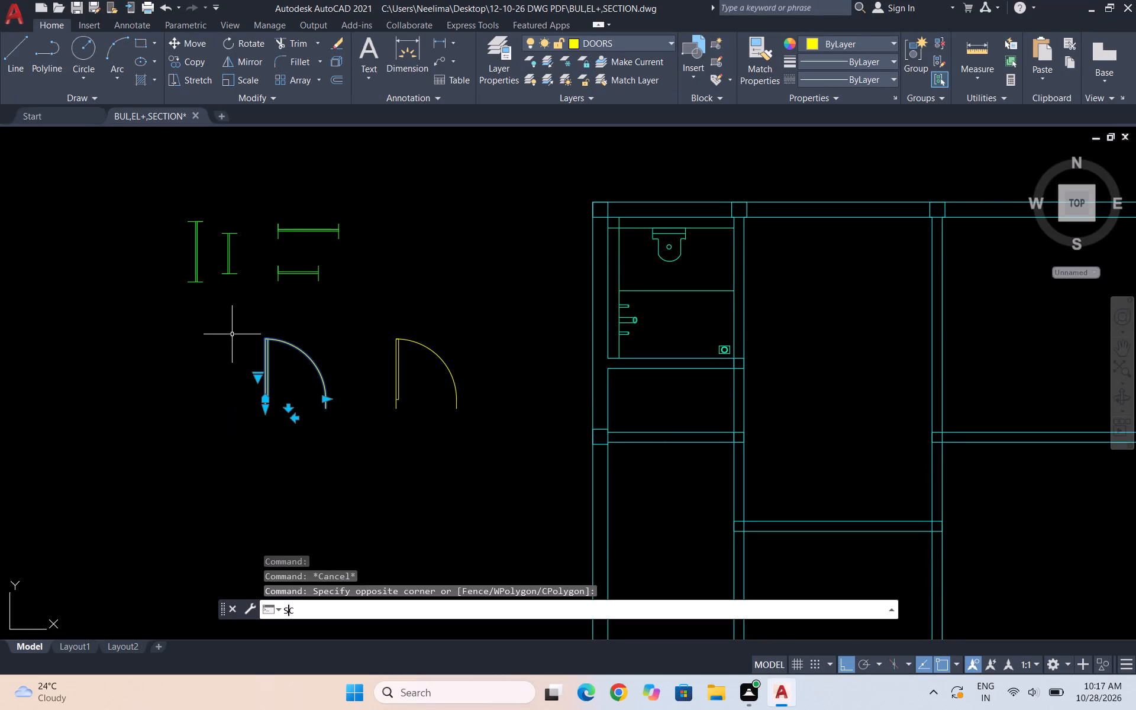
key(Return)
scroll(294, 445, up, 1)
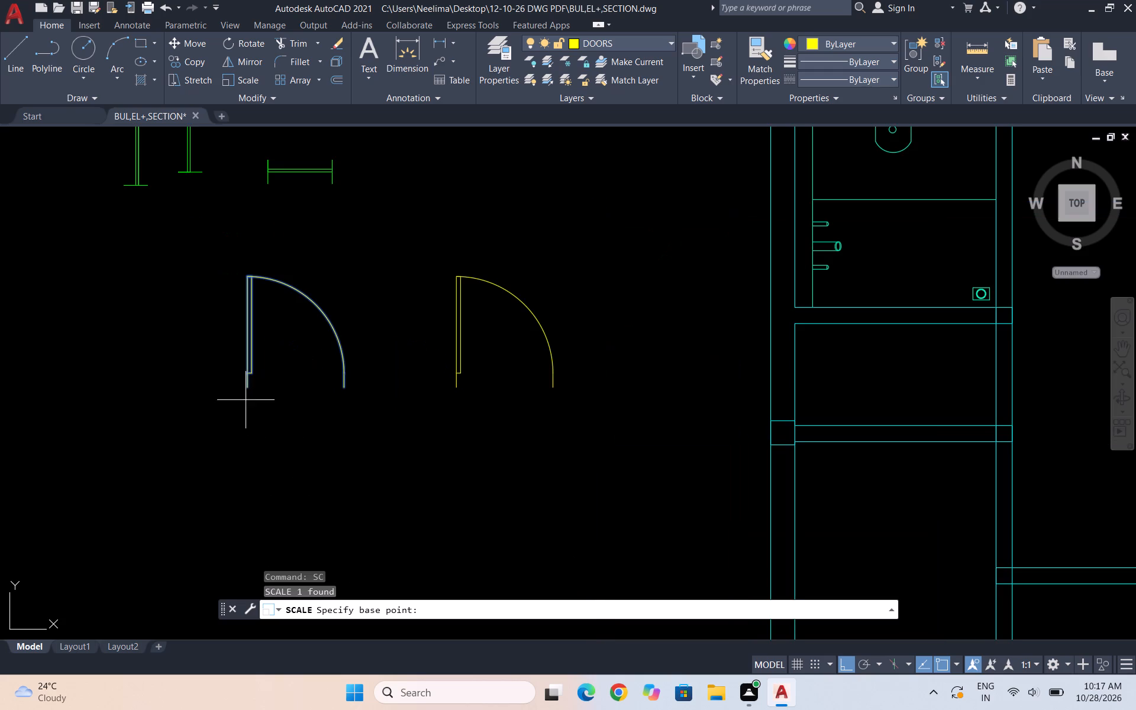
click(246, 393)
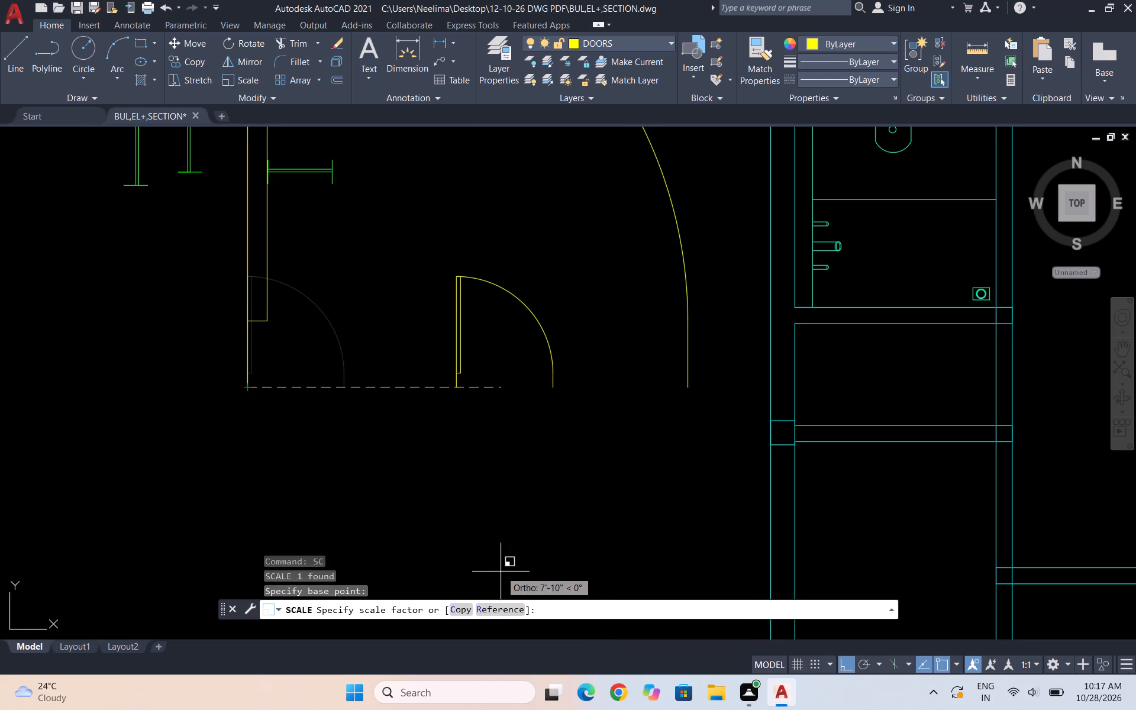
click(505, 605)
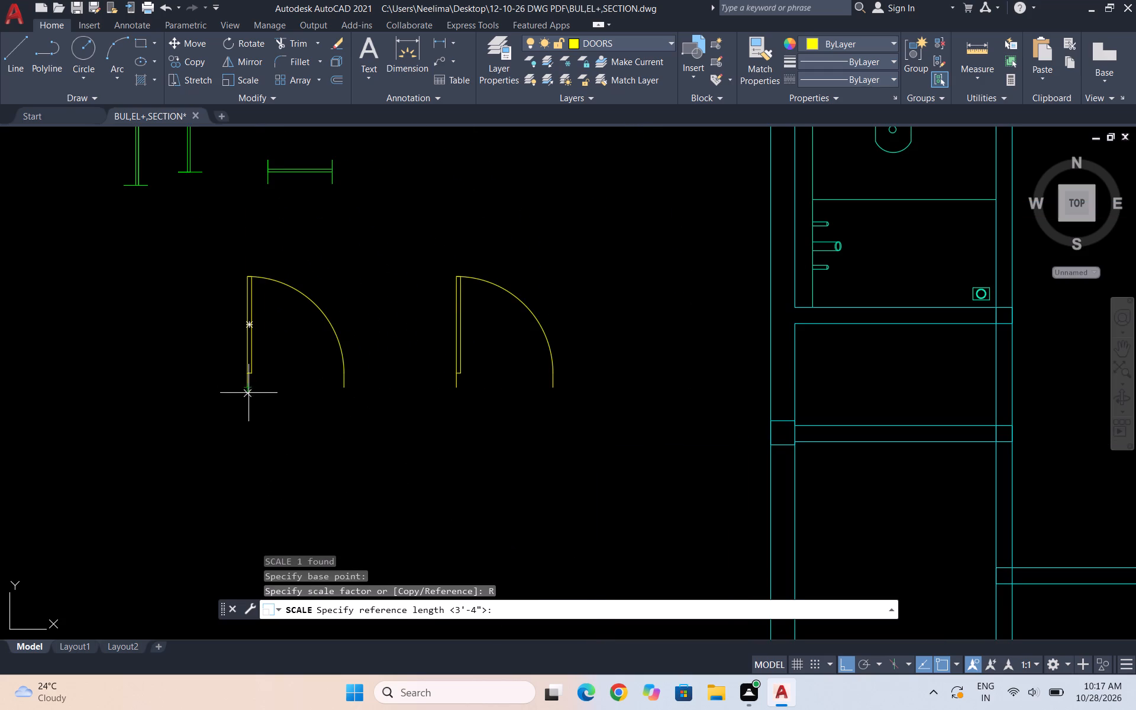
click(246, 388)
click(347, 389)
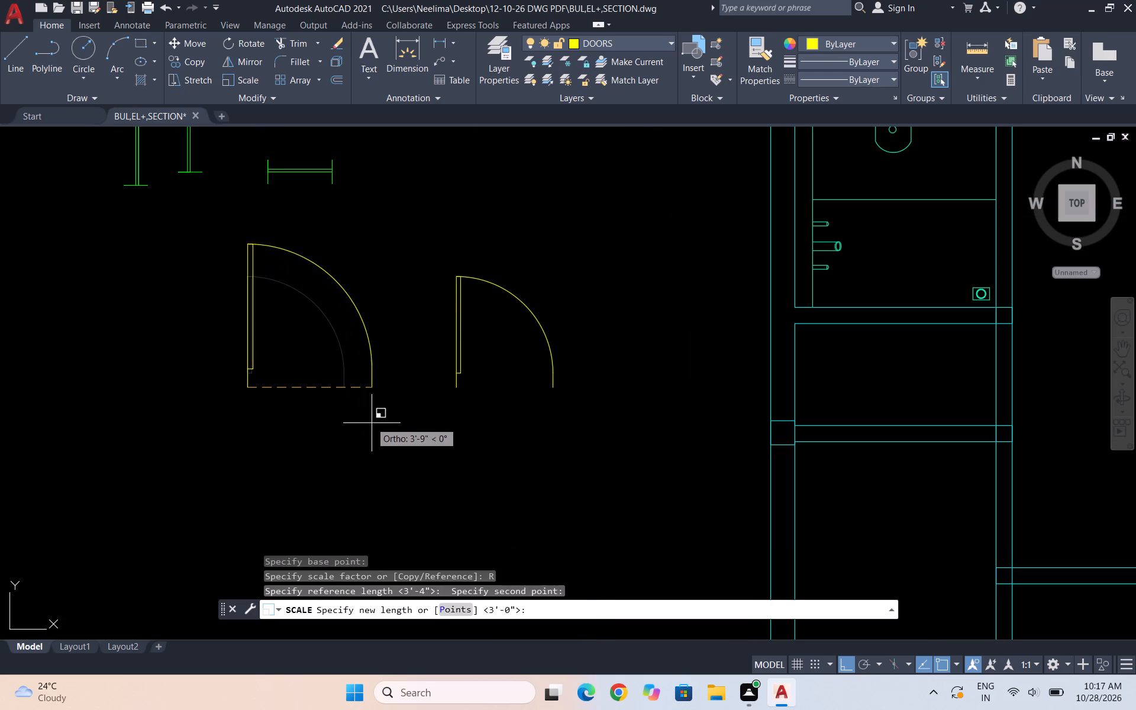
text(2')
key(Return)
key(Return)
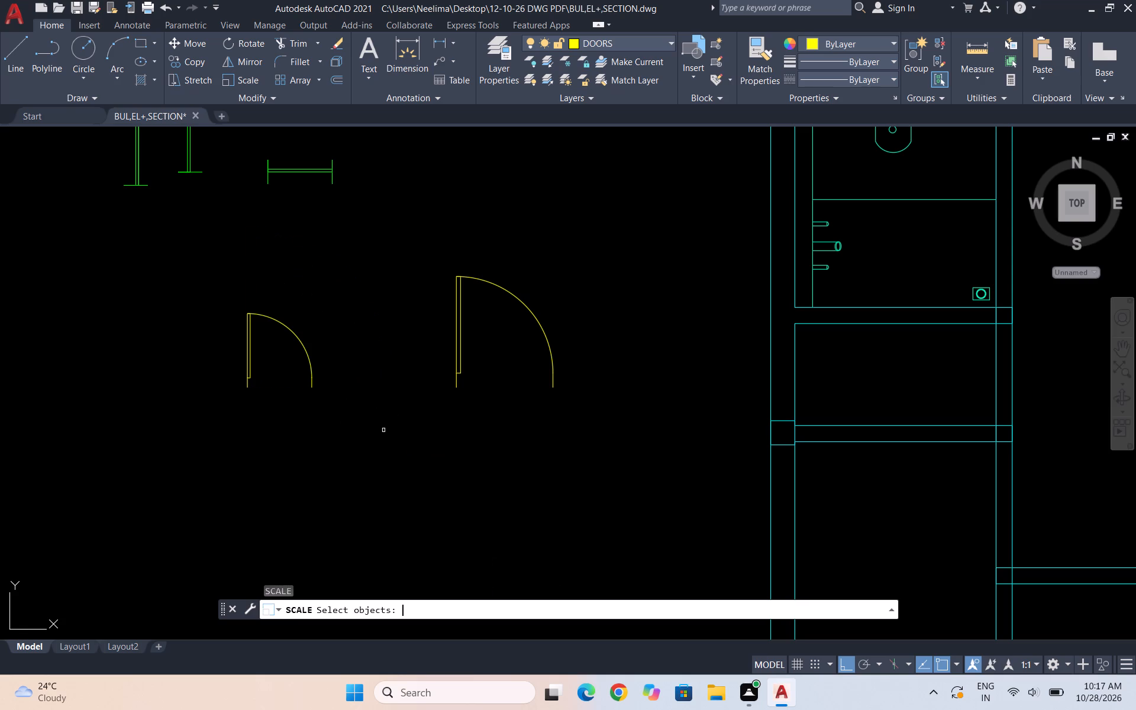
key(Escape)
key(Escape)
scroll(367, 302, down, 1)
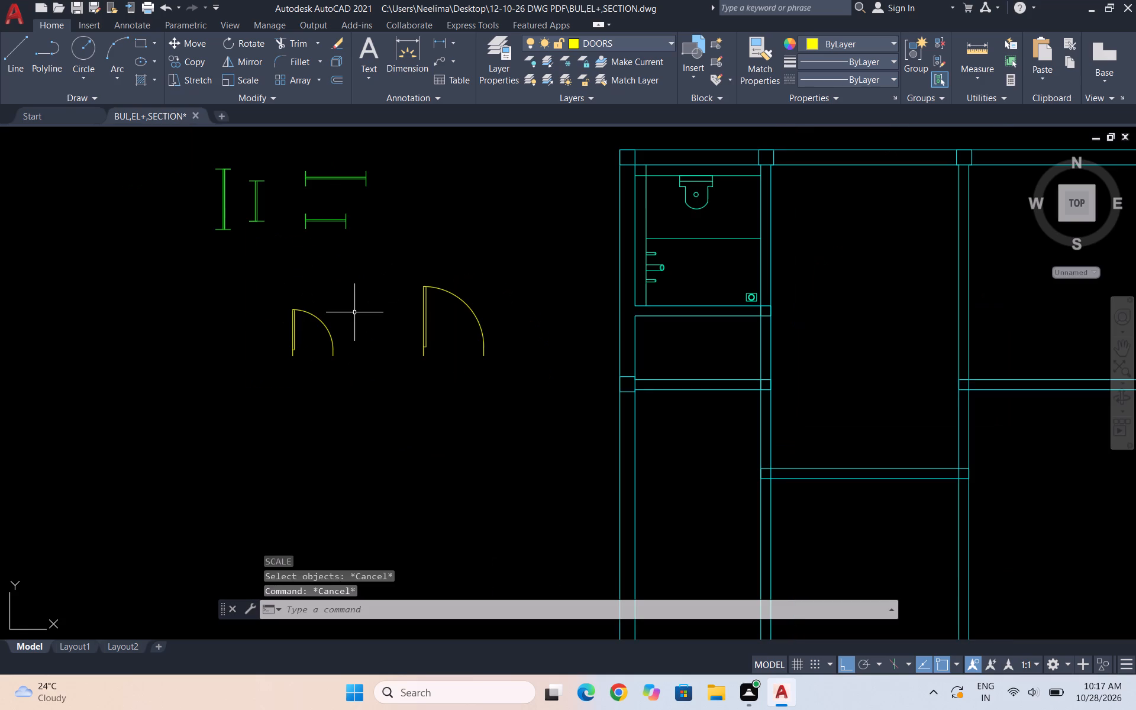
key(Escape)
Save the drawing.
key(ctrl+s)
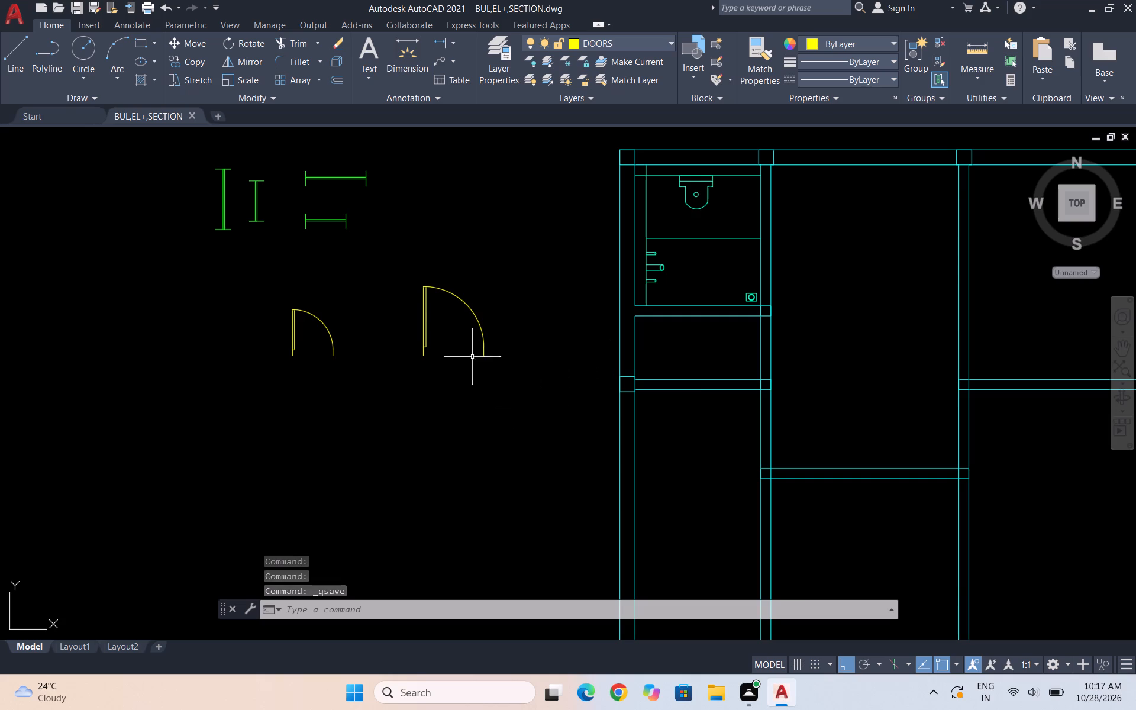
Move the 2' door horizontally further left, away from the larger door.
scroll(430, 272, up, 1)
scroll(641, 378, down, 2)
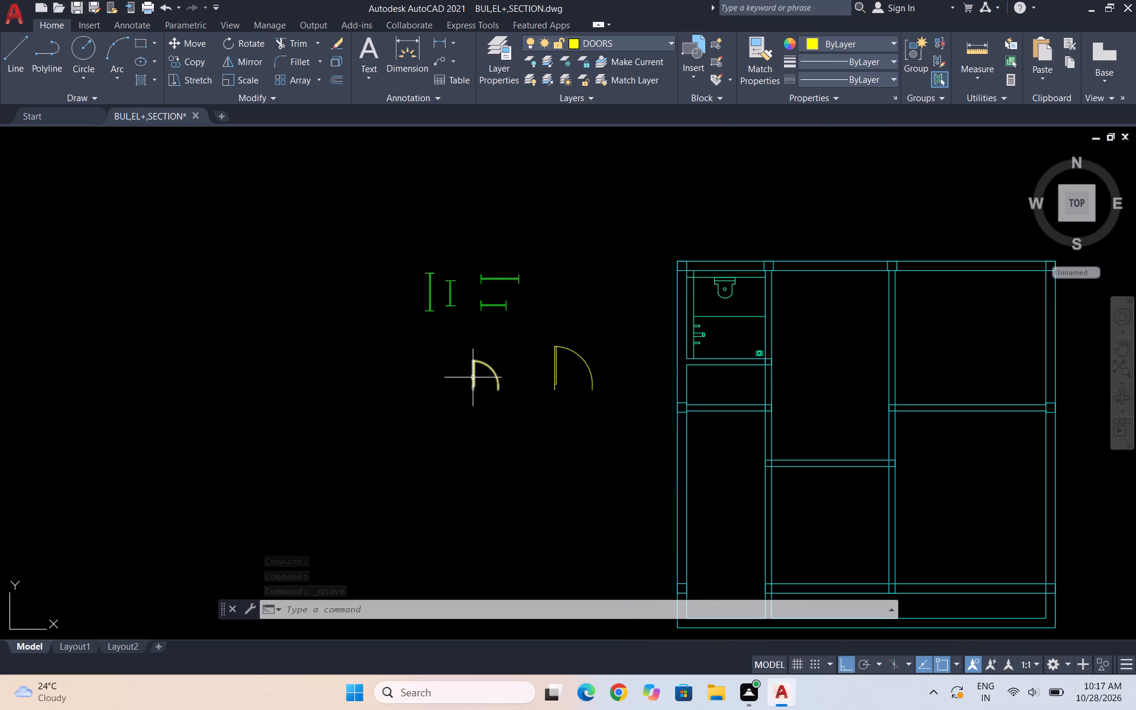
scroll(498, 382, up, 1)
click(522, 411)
click(409, 318)
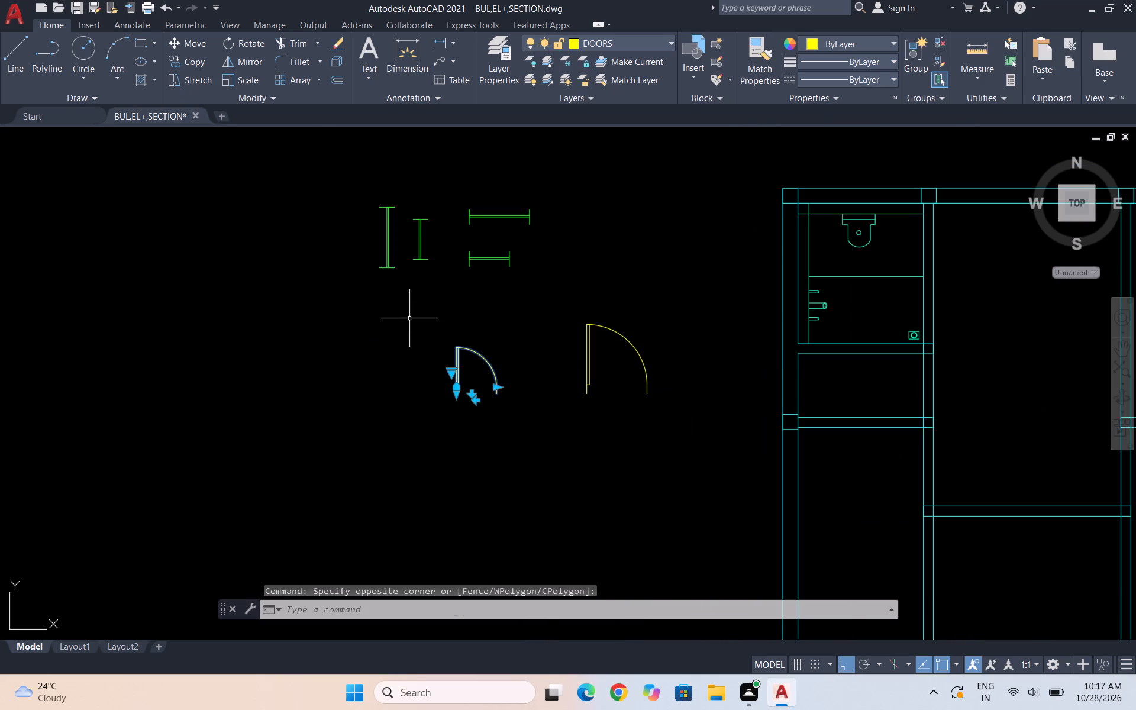
key(m)
key(Return)
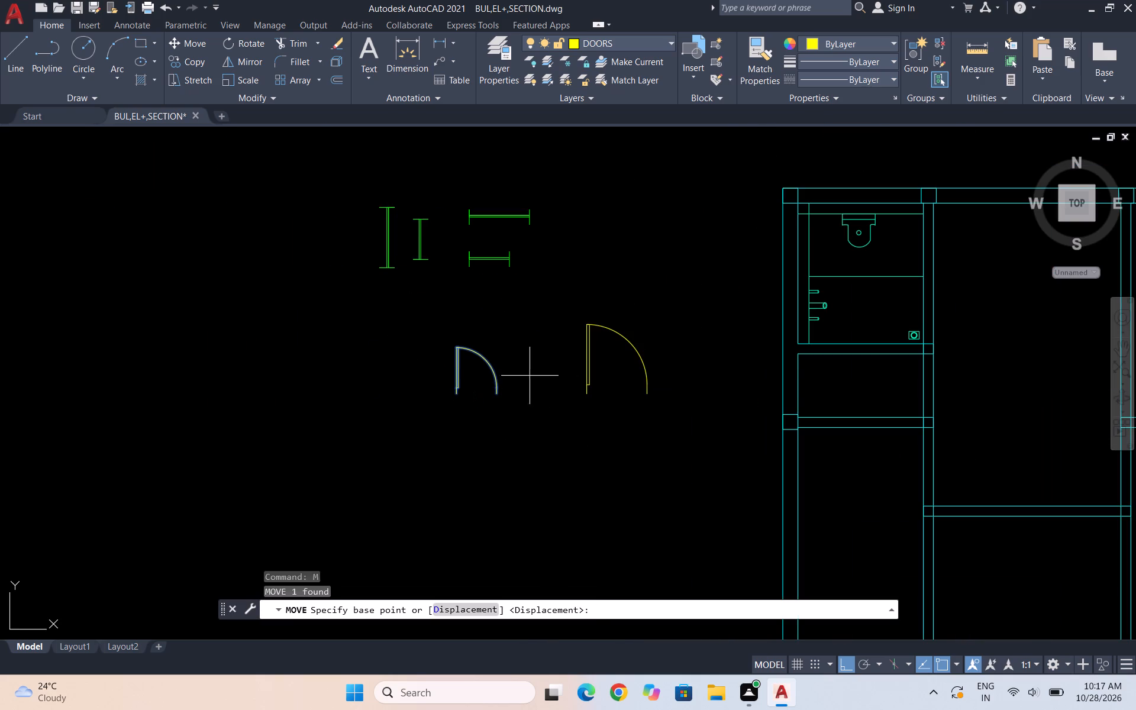
click(481, 372)
click(398, 374)
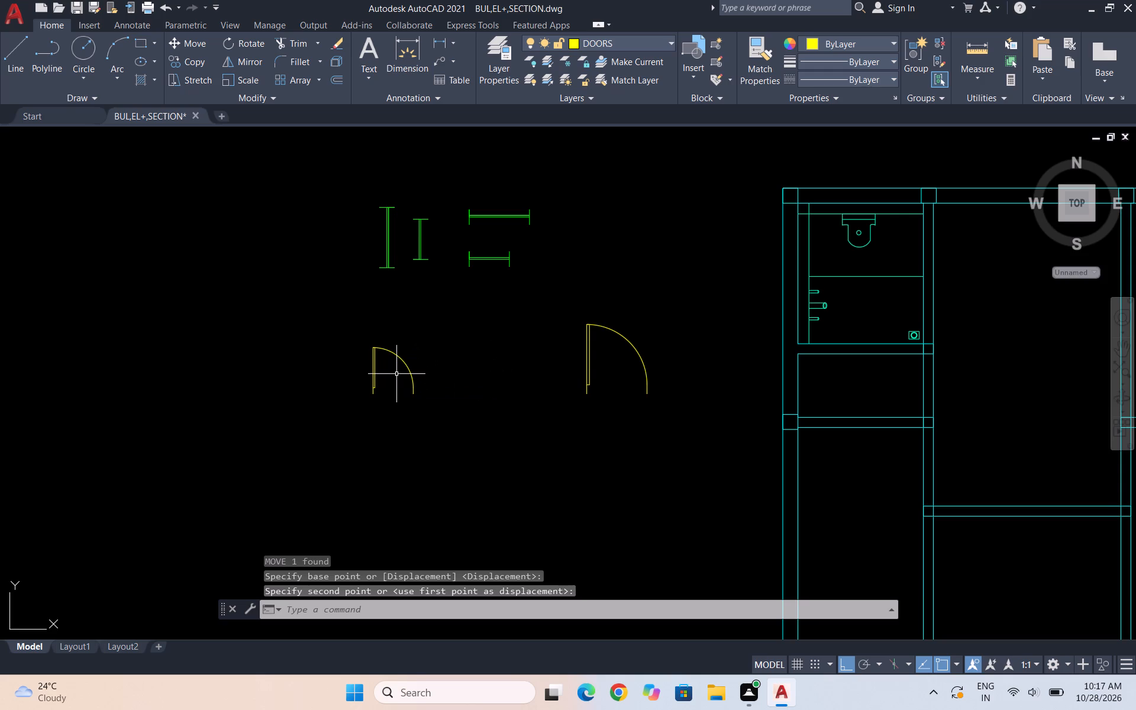
key(Escape)
Copy the 2' door horizontally to its left from its lower-left endpoint, making a pair of small doors.
click(438, 419)
click(346, 332)
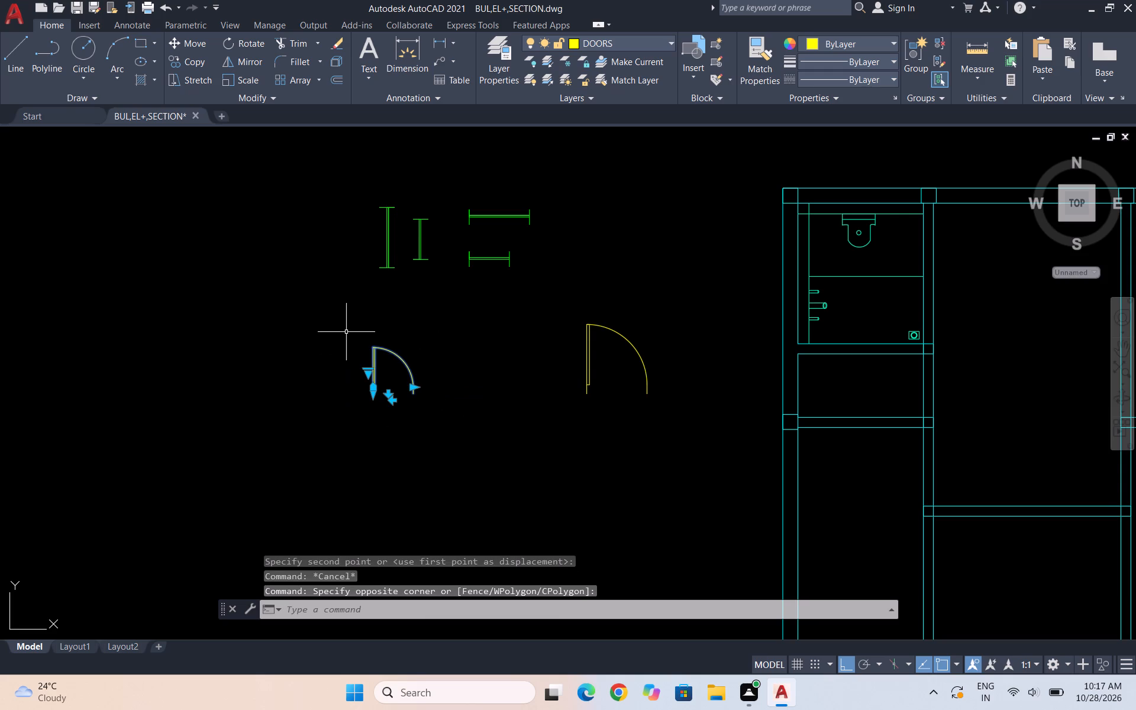
text(CO)
key(Return)
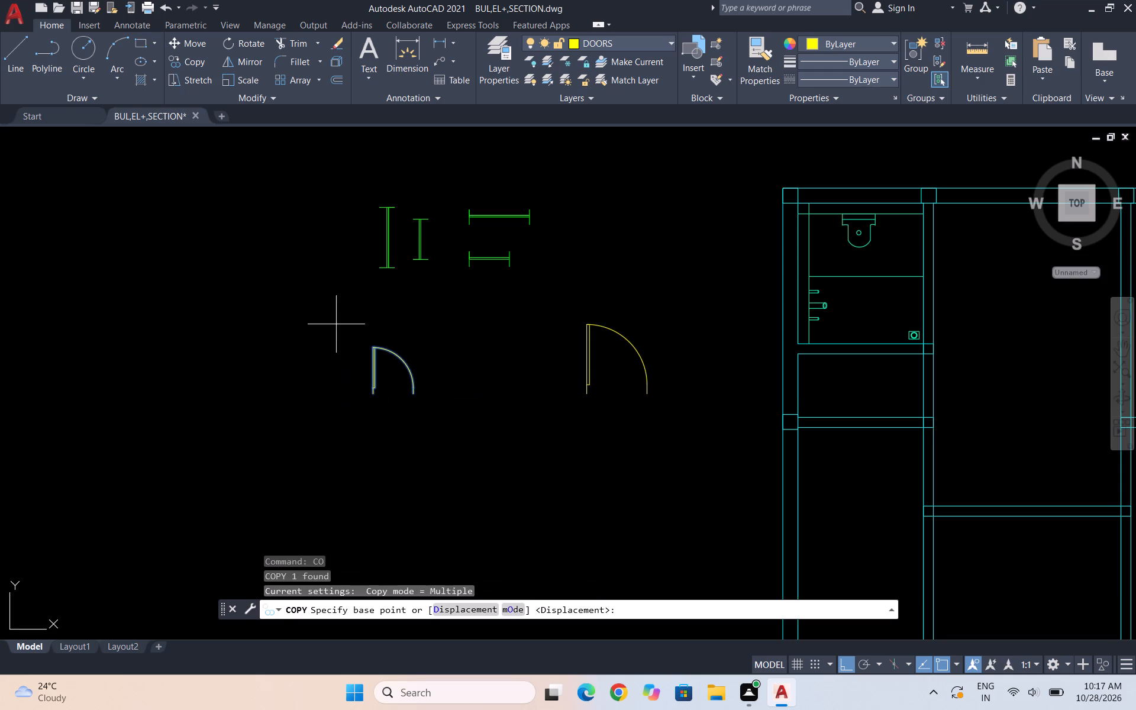
scroll(337, 339, up, 2)
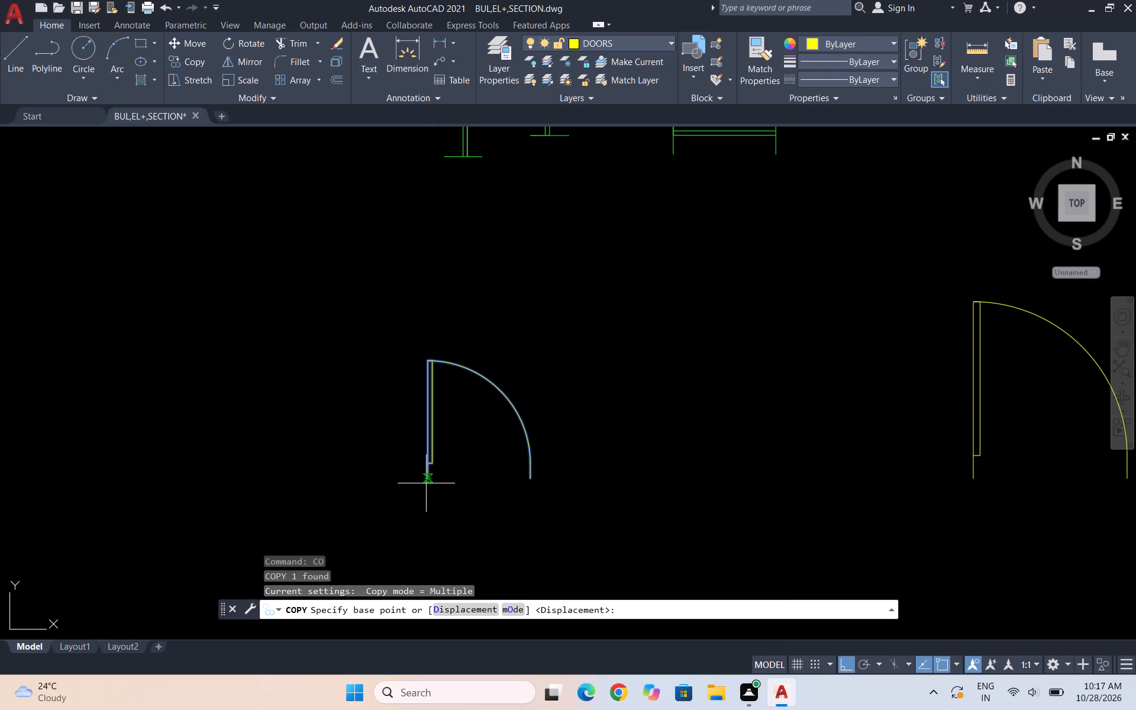
click(426, 483)
click(237, 442)
key(Escape)
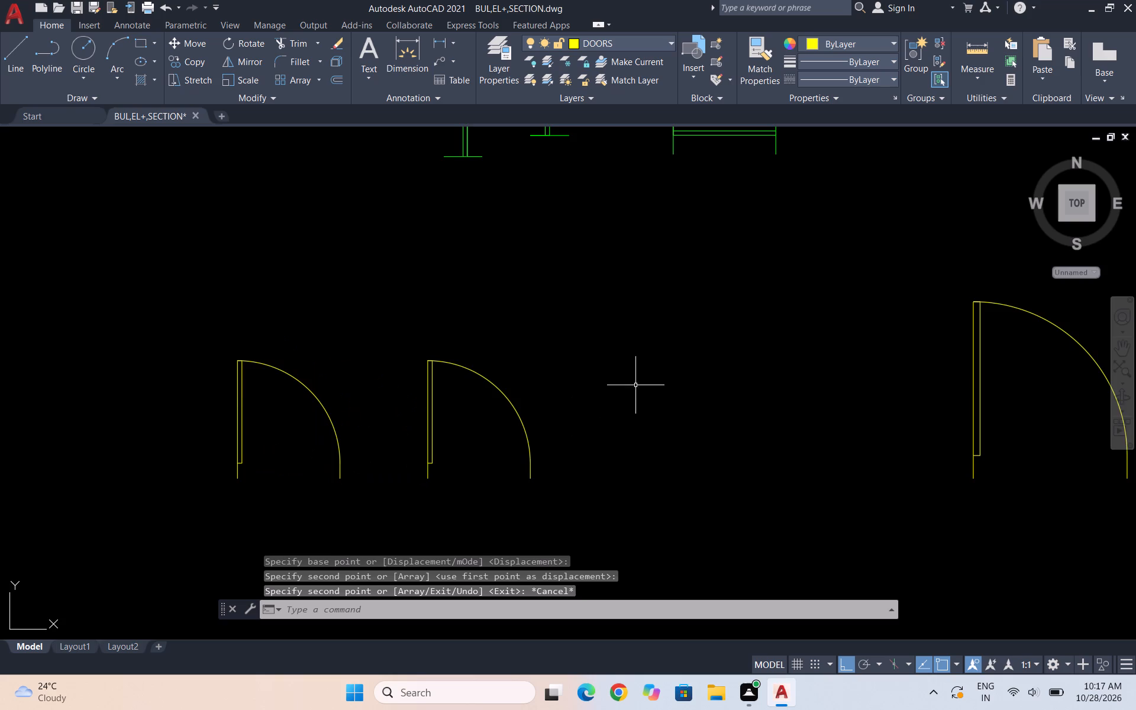
Copy both 2' doors straight down to form a second row beneath the originals.
scroll(664, 371, down, 1)
scroll(470, 395, up, 1)
click(695, 491)
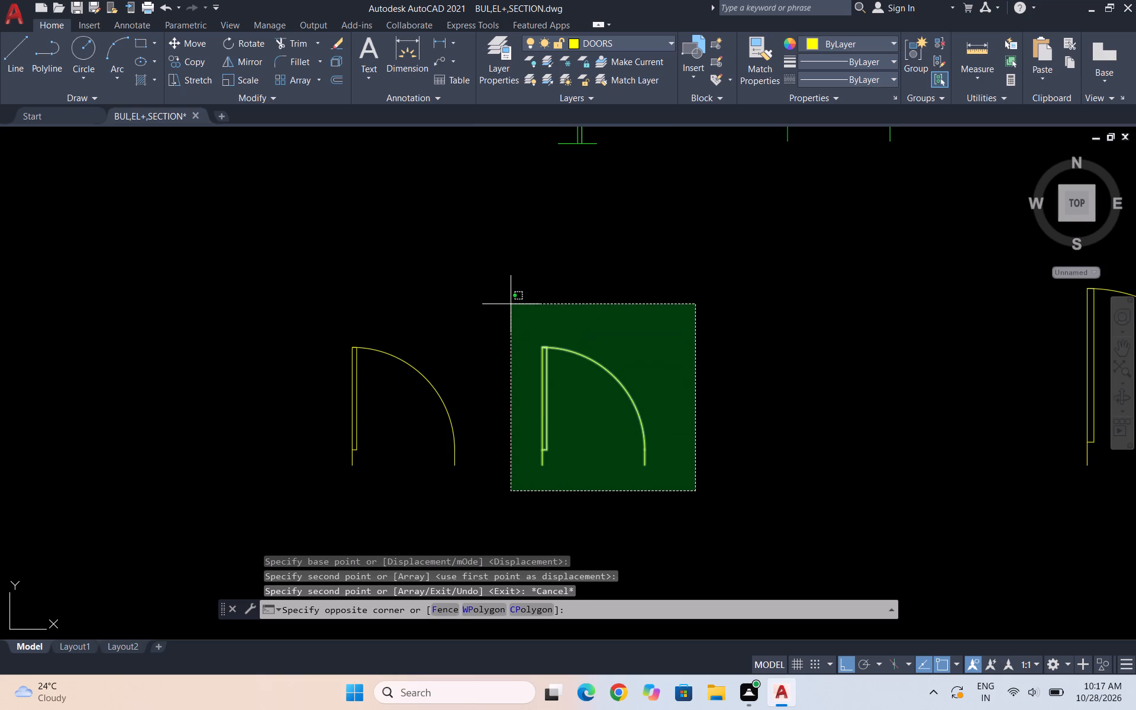
click(511, 304)
drag(531, 519, 521, 514)
click(235, 268)
text(CO)
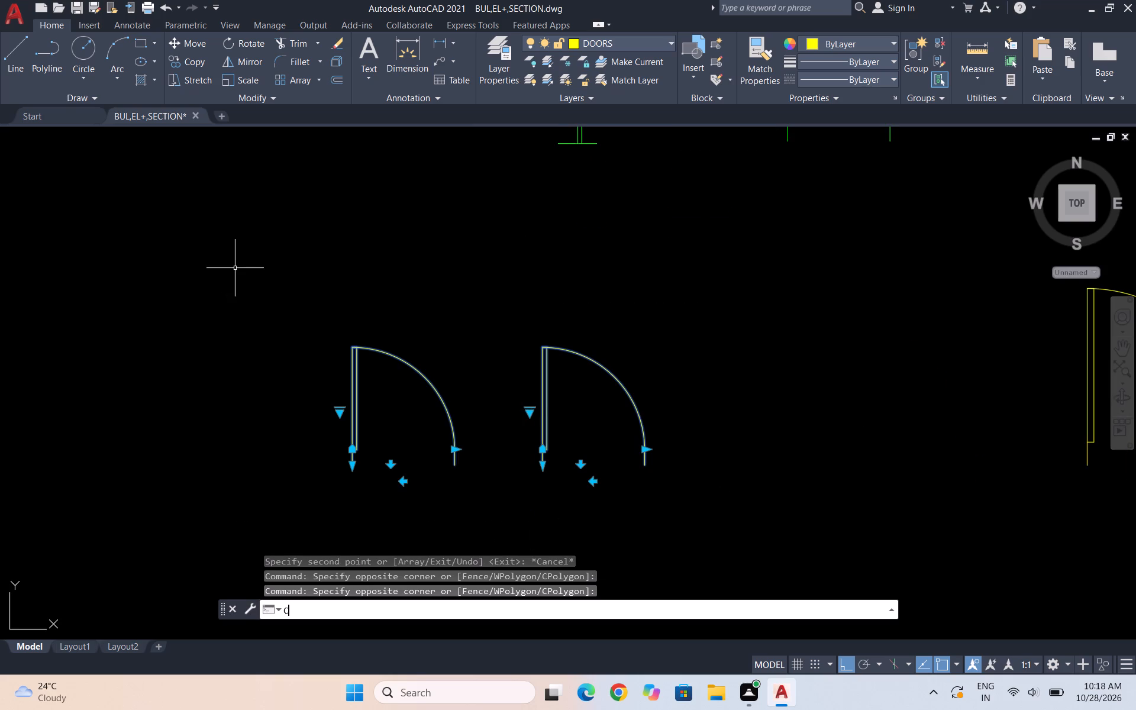
key(Return)
scroll(355, 321, down, 2)
click(411, 341)
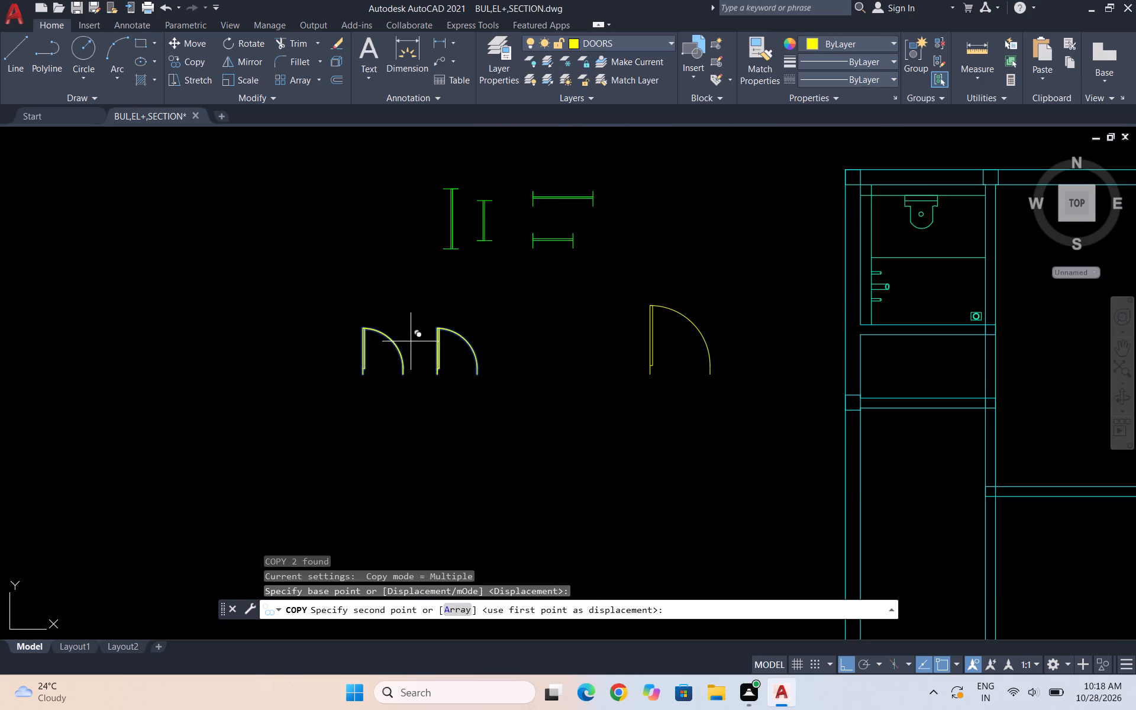
click(398, 440)
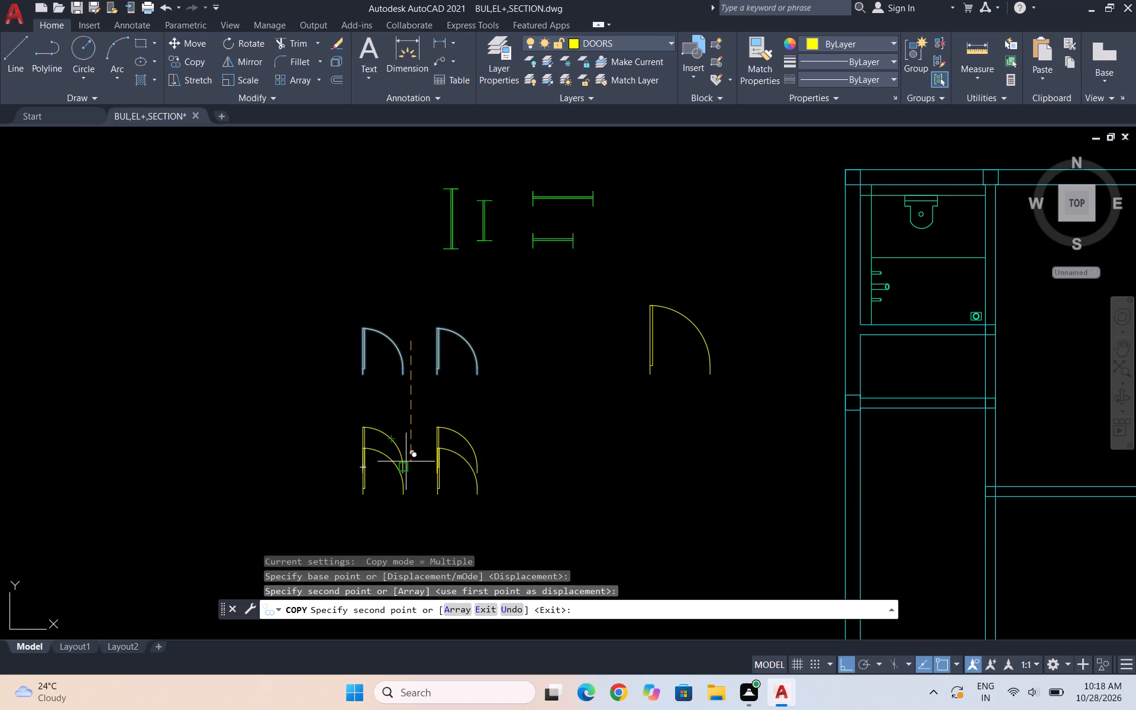
key(Escape)
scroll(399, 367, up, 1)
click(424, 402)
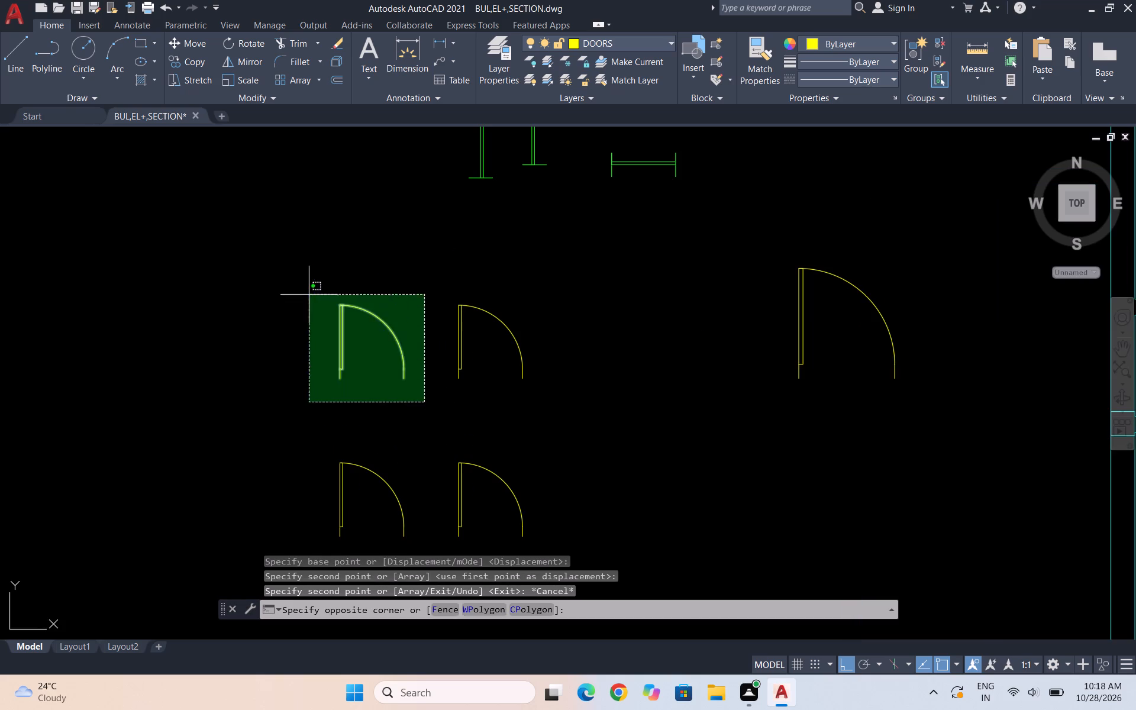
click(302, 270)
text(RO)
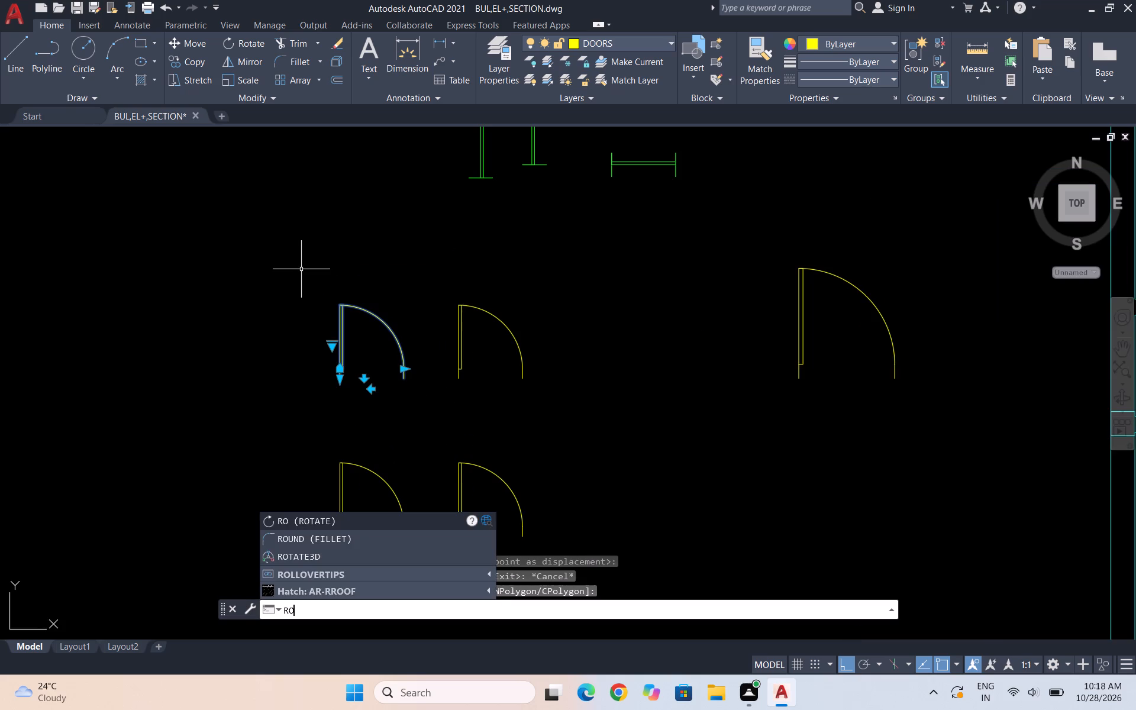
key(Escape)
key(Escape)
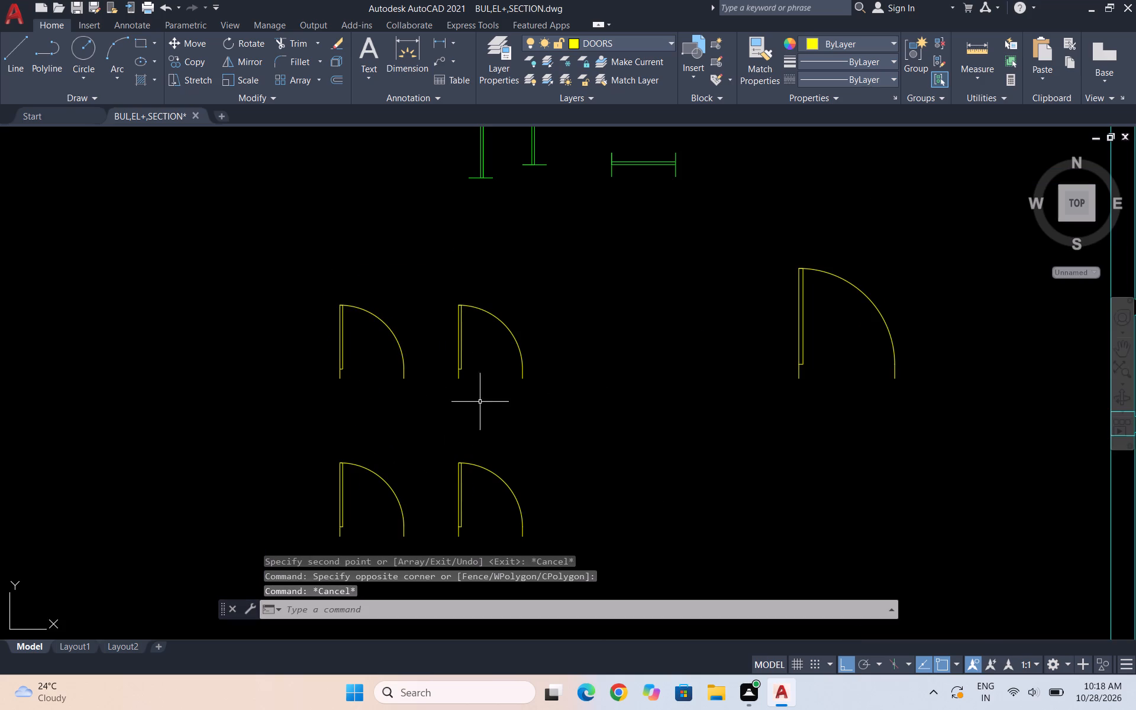
Rotate the left door of the lower row 90 degrees clockwise so its leaf lies horizontally above the swing arc.
scroll(488, 401, down, 2)
scroll(438, 446, up, 3)
click(521, 519)
click(363, 347)
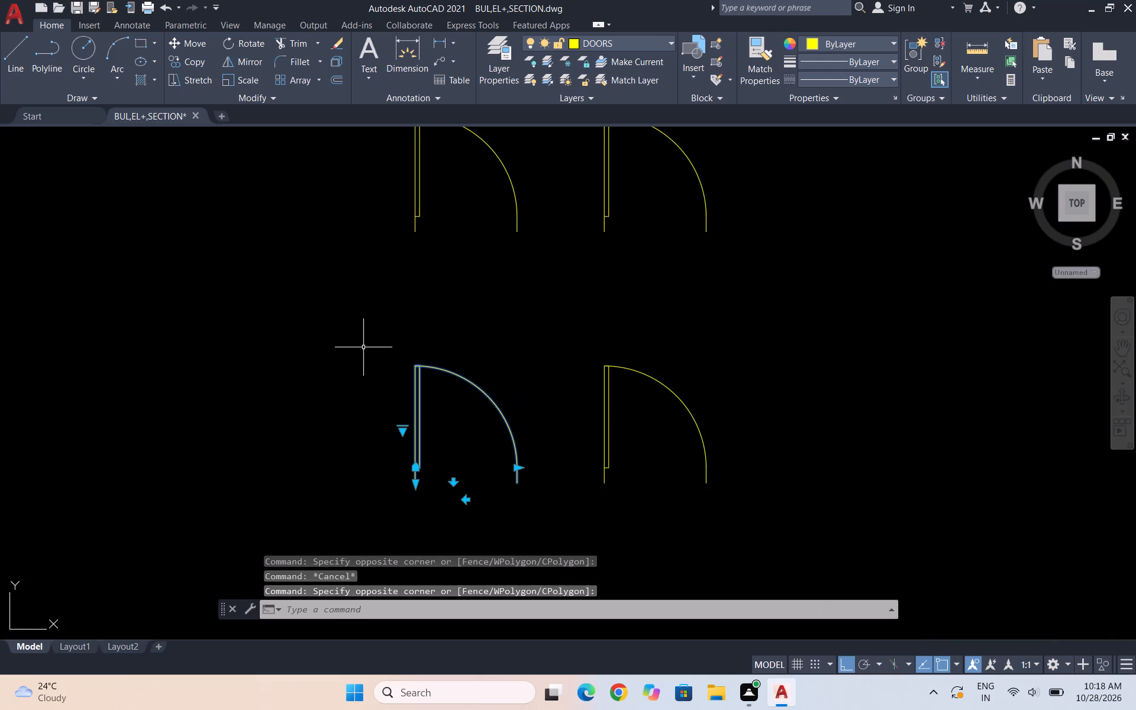
text(RO)
key(Return)
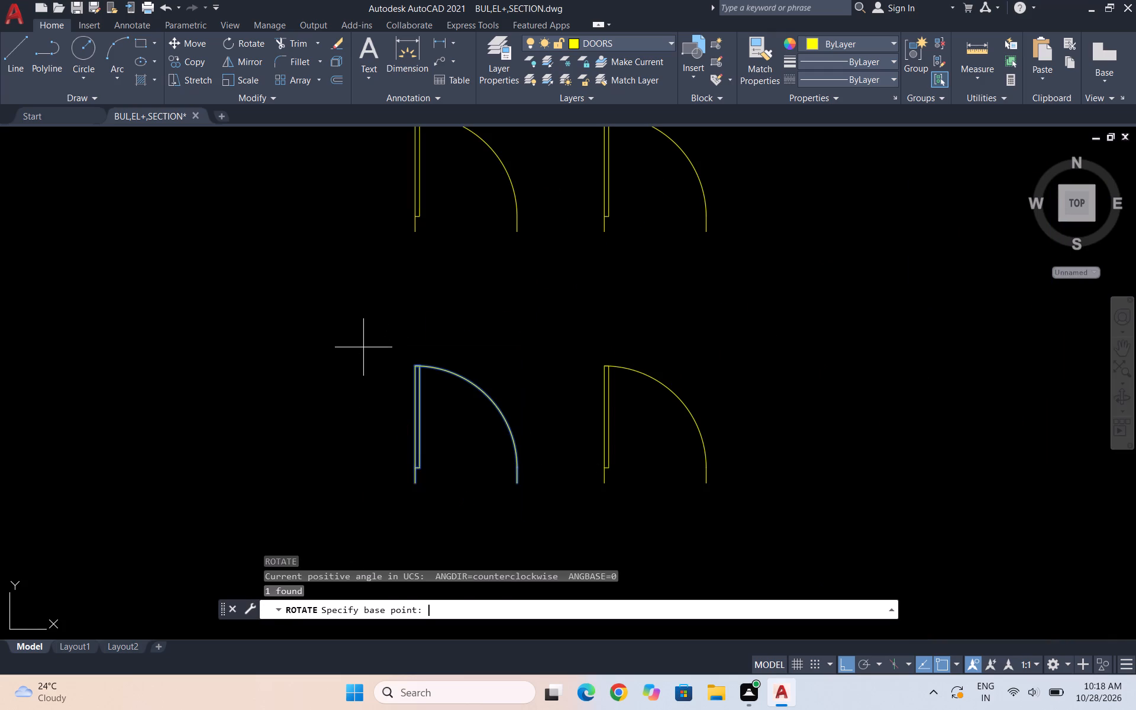
click(484, 444)
click(454, 479)
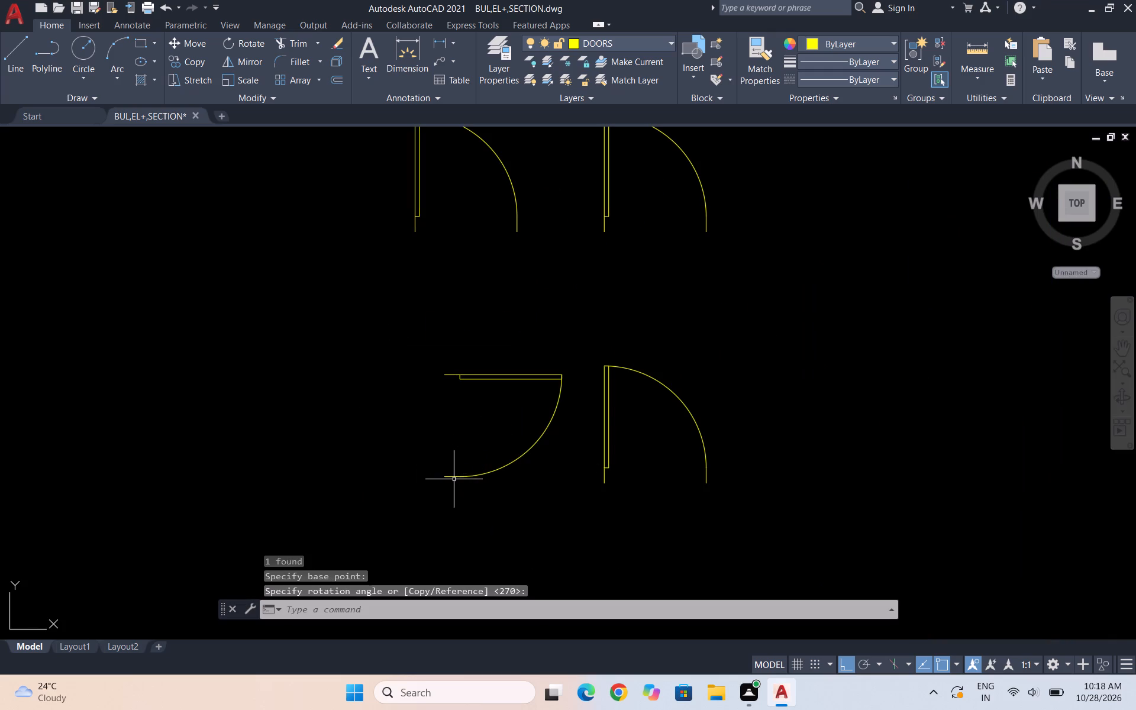
key(Escape)
Rotate the right door of the lower row 90 degrees counterclockwise so its leaf lies horizontally below the swing arc.
click(766, 547)
click(589, 293)
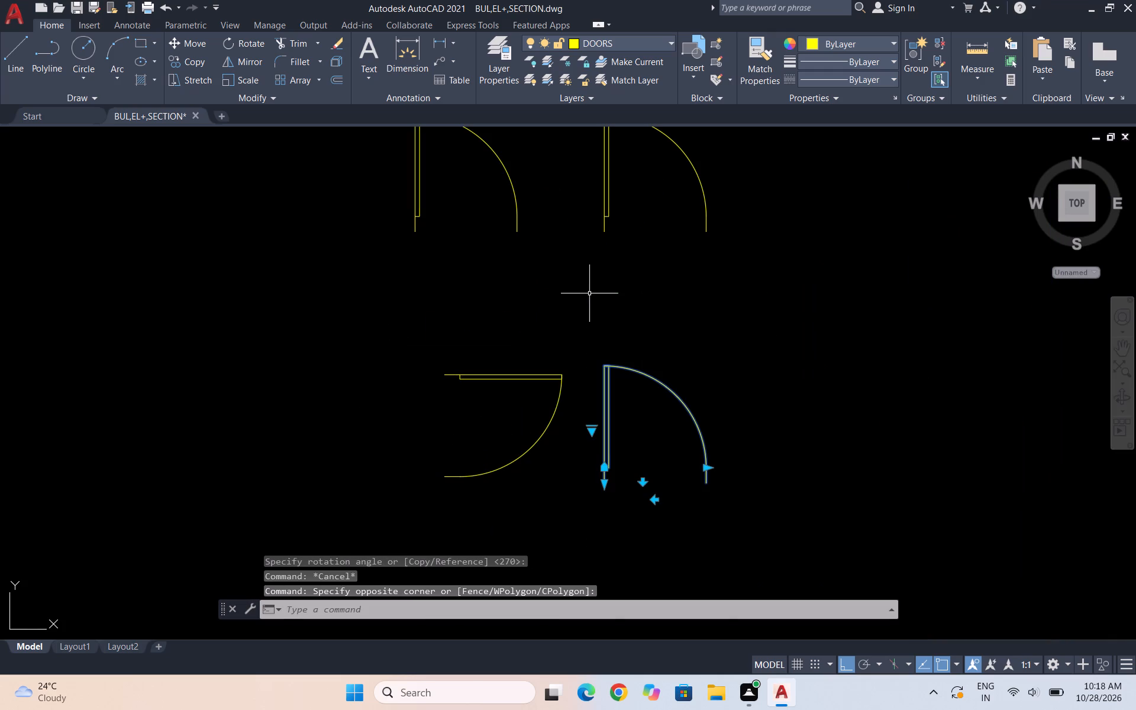
text(RO)
key(Return)
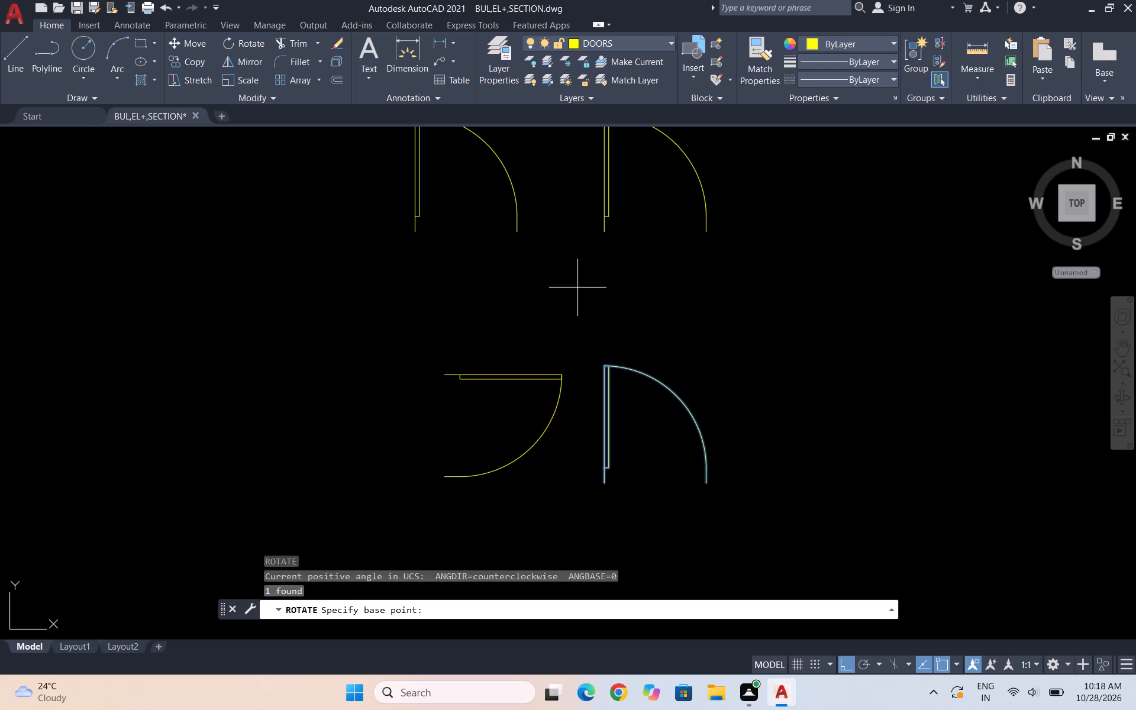
click(648, 475)
click(701, 315)
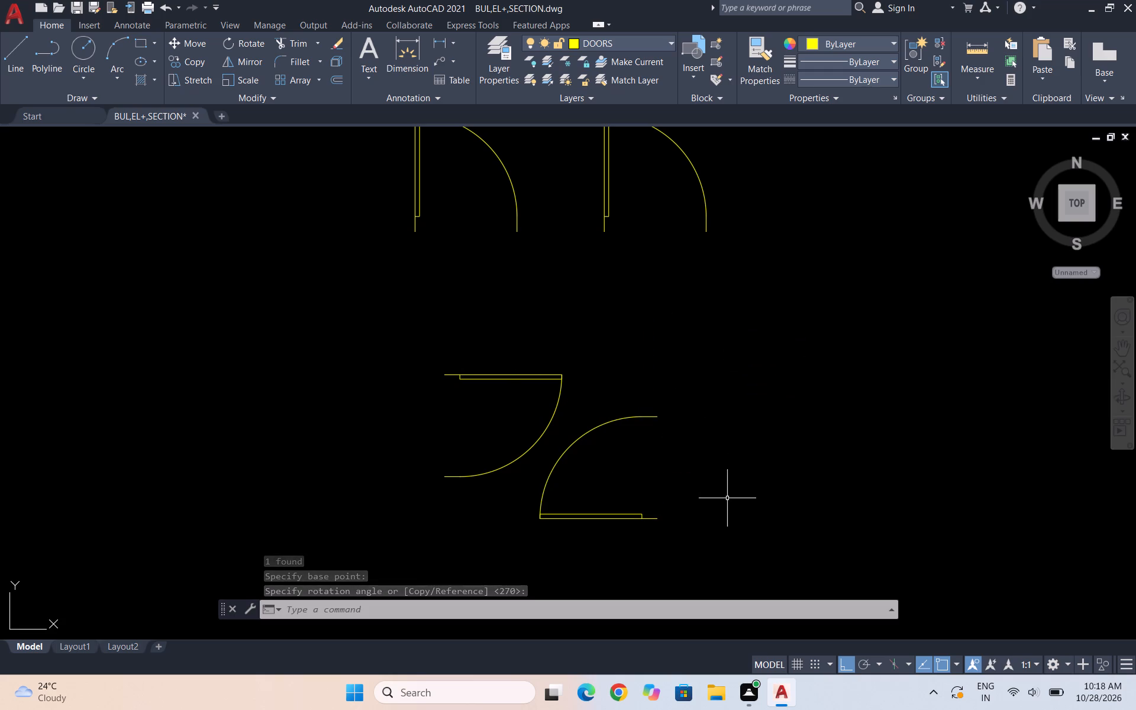
scroll(556, 339, down, 1)
key(Escape)
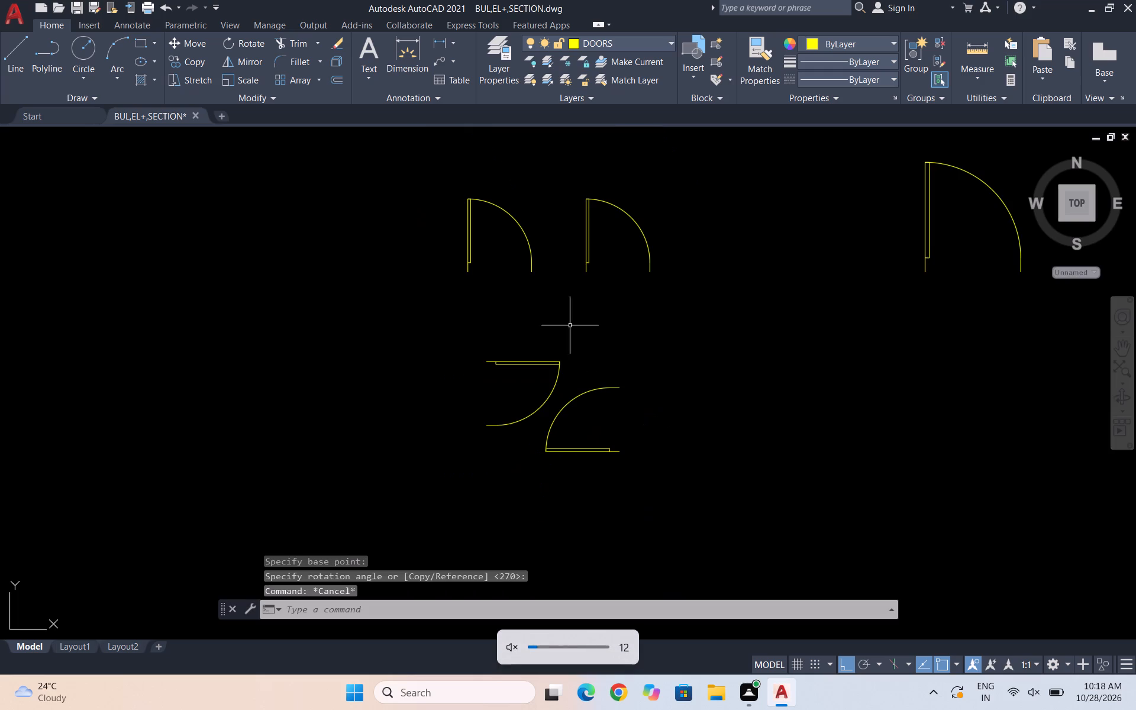
click(669, 325)
key(Escape)
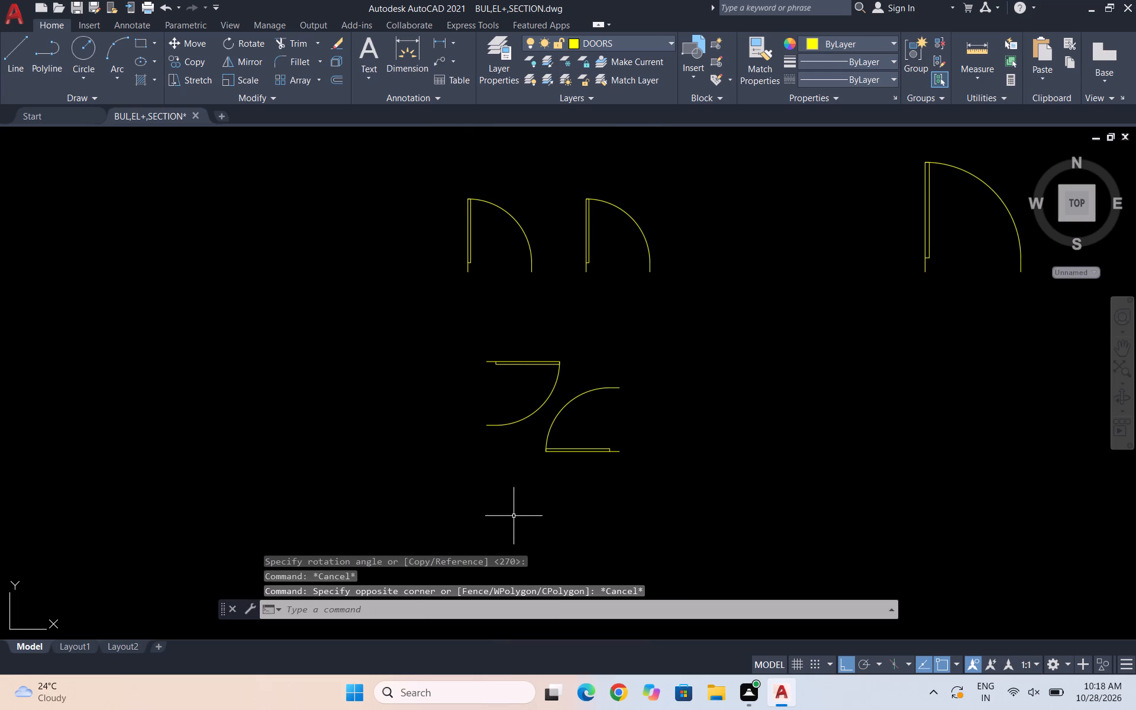
Mirror the rotated door with its leaf below the arc across a horizontal line beneath it, keeping the original.
scroll(514, 514, up, 1)
drag(749, 510, 745, 504)
click(593, 312)
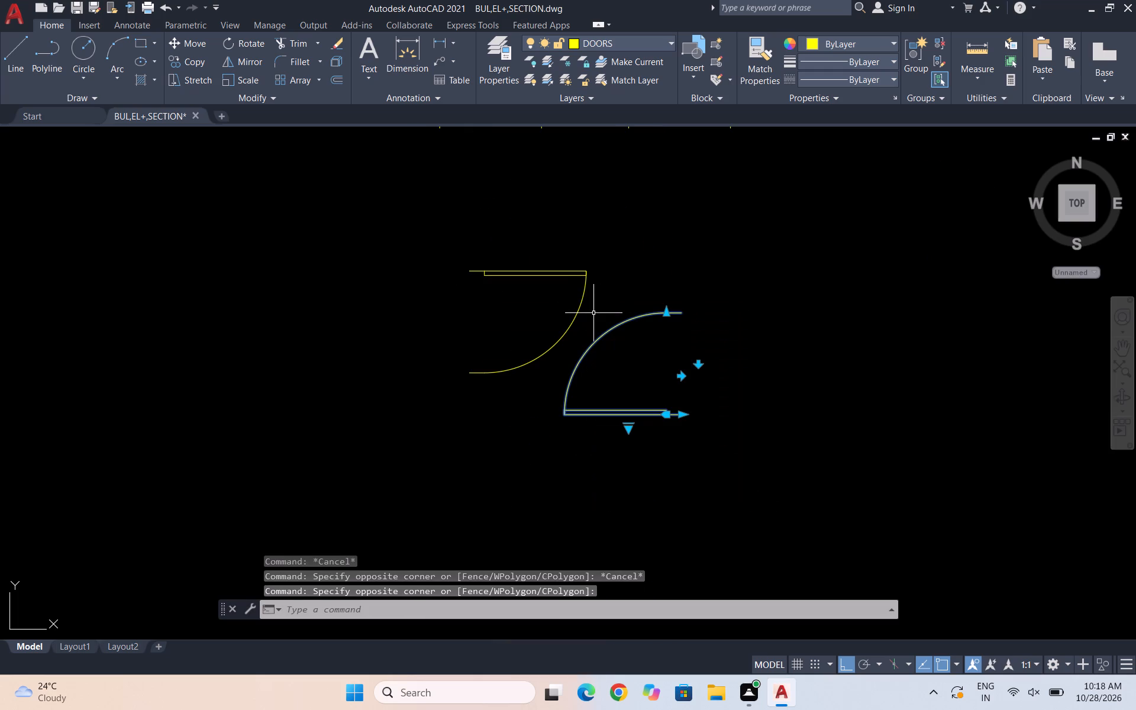
text(MI)
key(Return)
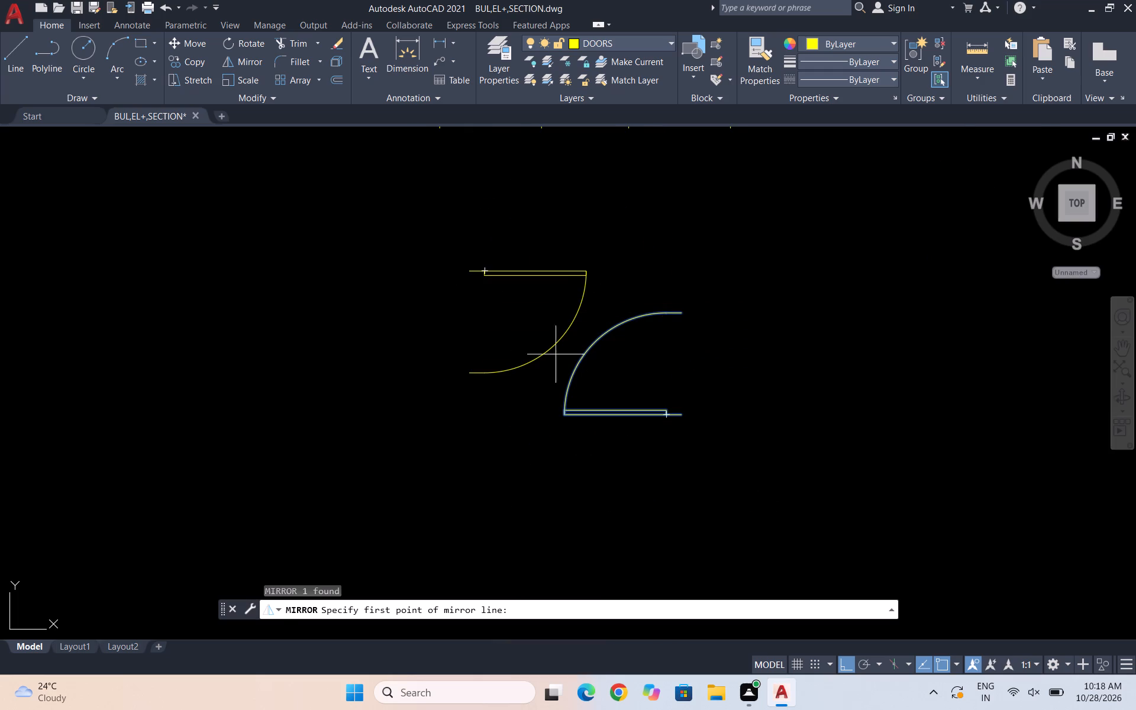
scroll(613, 327, down, 2)
drag(666, 372, 659, 369)
click(443, 348)
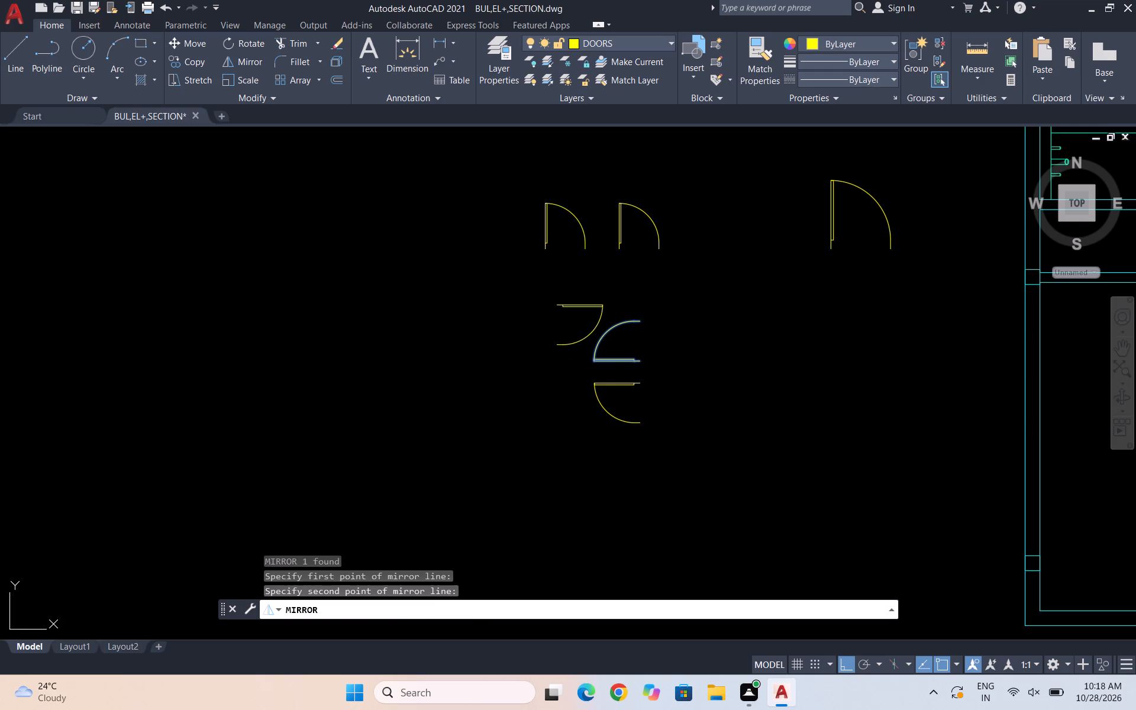
key(space)
Move the mirrored door straight up so its leaf sits closer beneath the original door's leaf.
scroll(569, 324, up, 1)
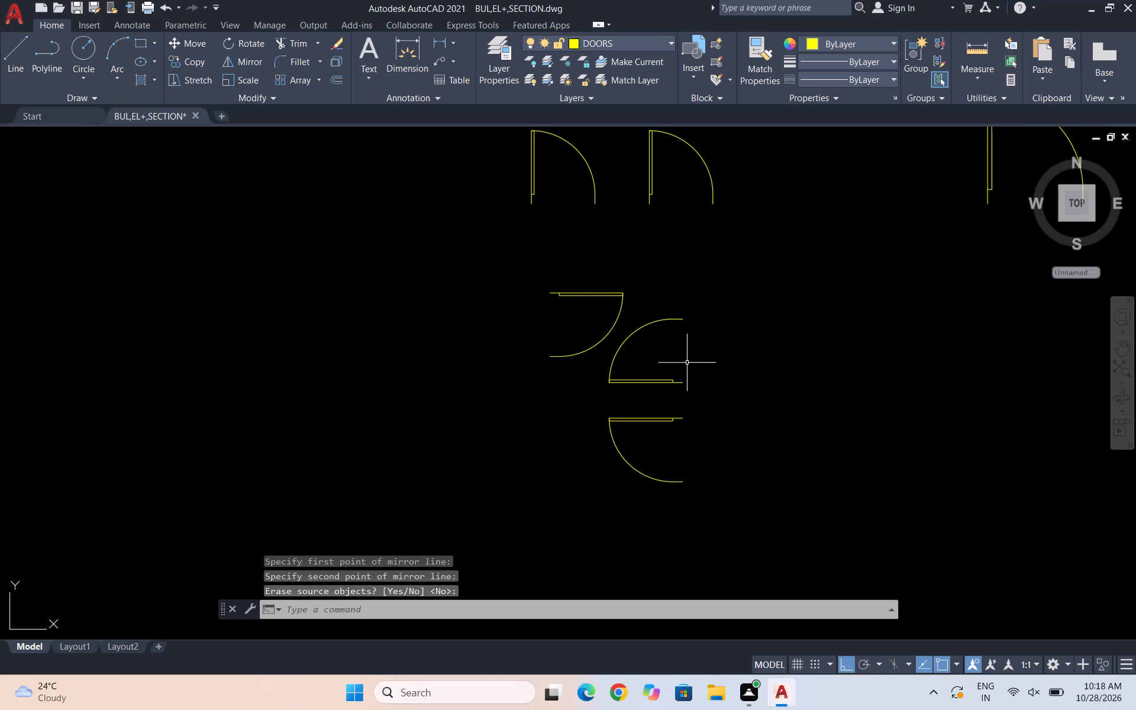
drag(723, 522, 708, 510)
click(557, 396)
key(m)
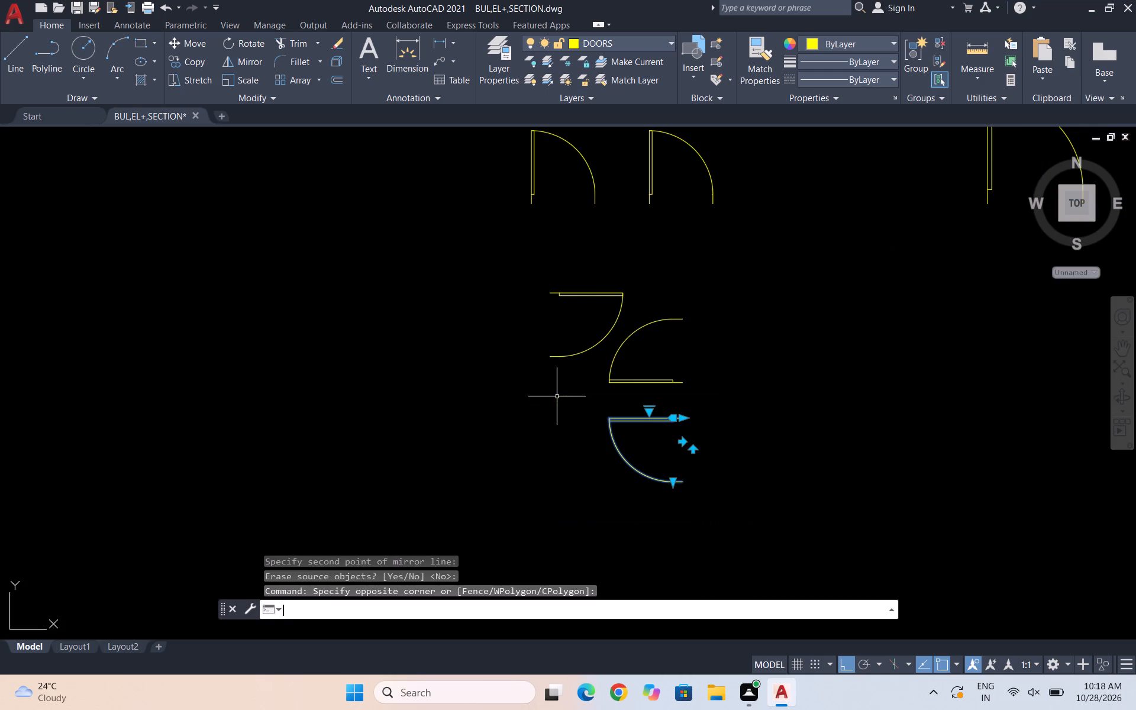
key(Return)
scroll(683, 386, up, 1)
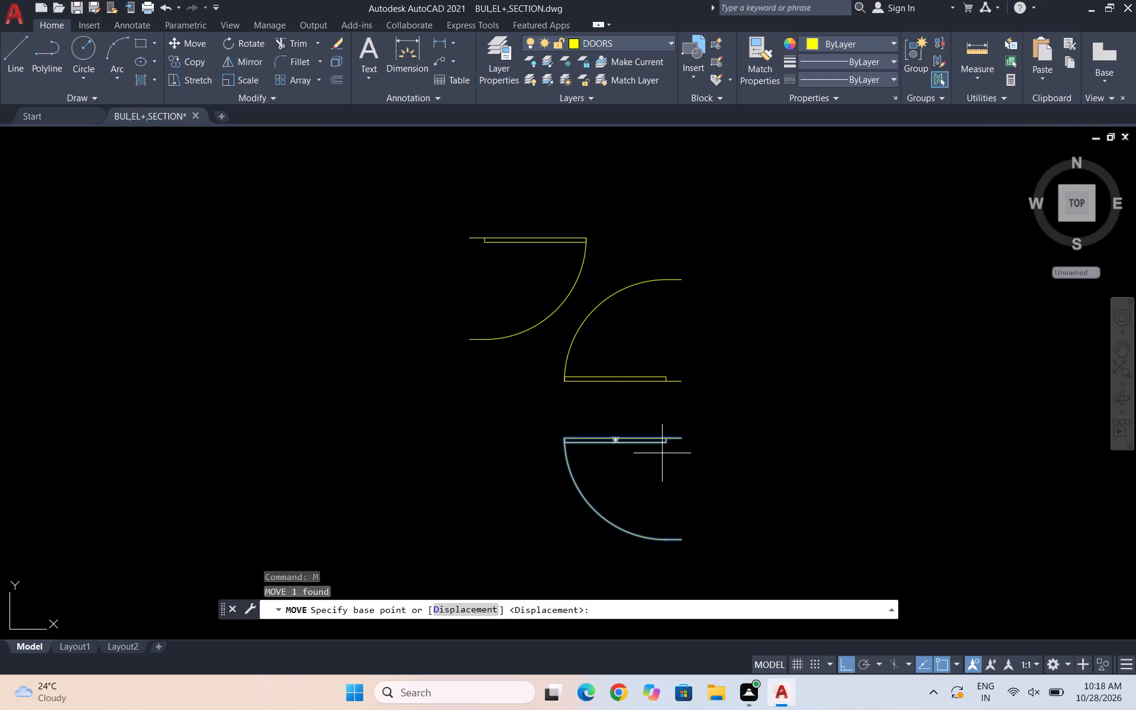
scroll(656, 444, up, 2)
click(722, 426)
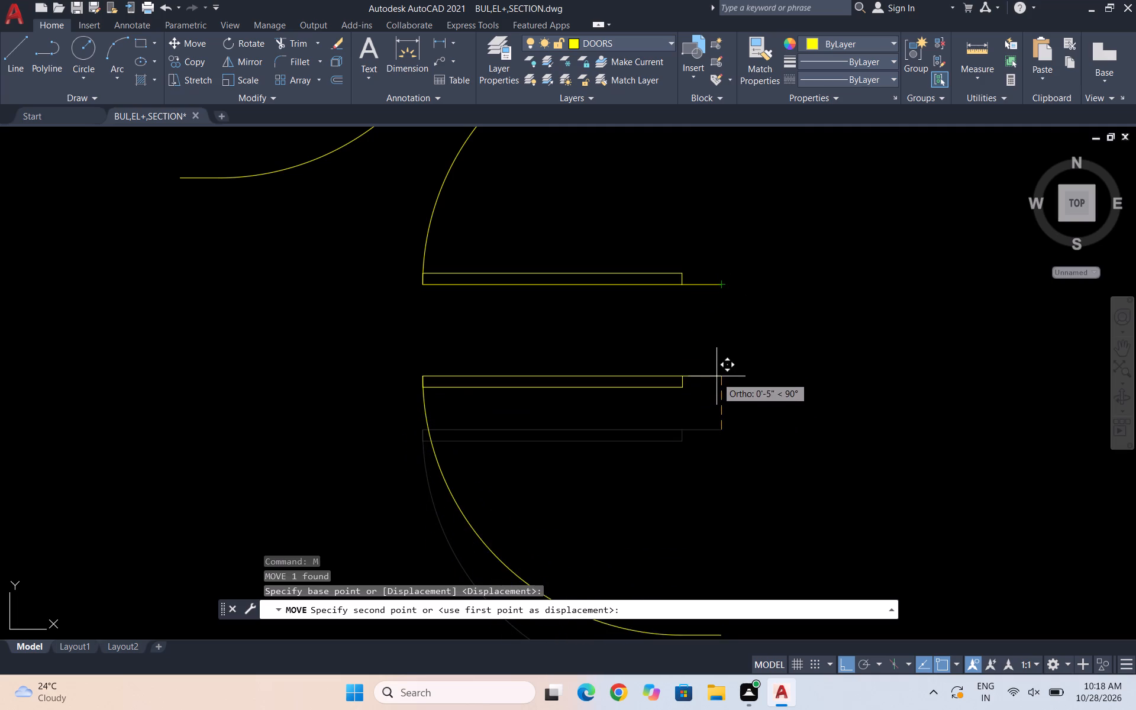
click(714, 362)
Move the two back-to-back doors straight down about 2'-3", clear of the neighbouring rotated door.
scroll(719, 362, down, 4)
click(774, 422)
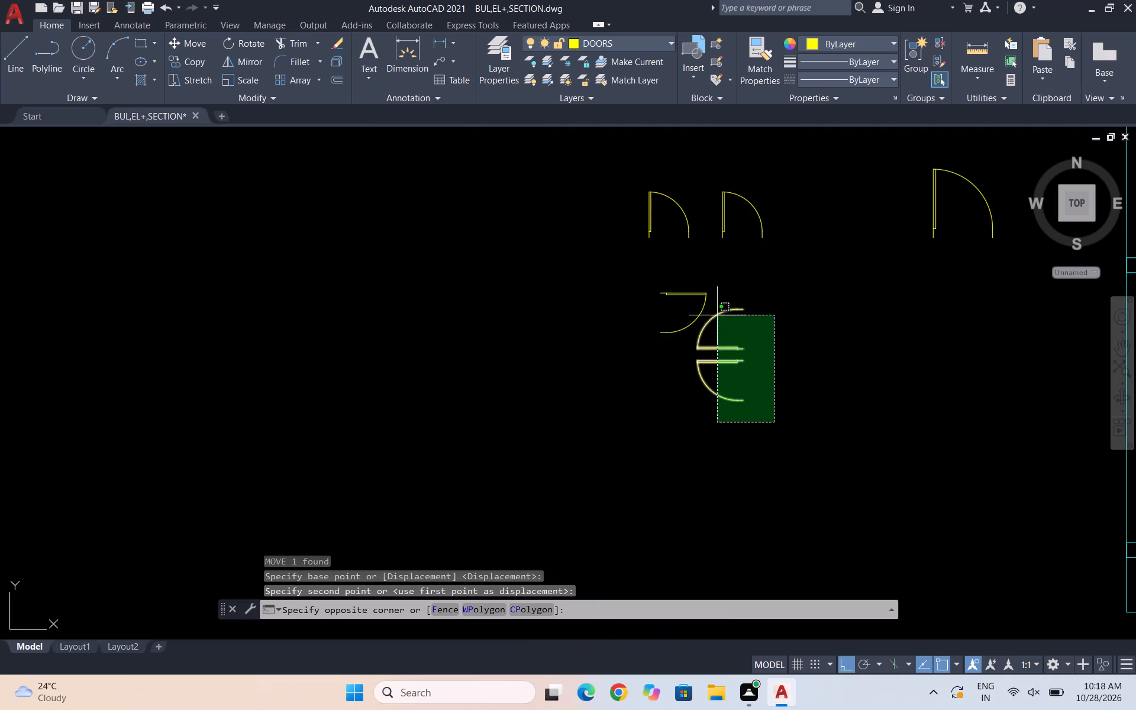
click(717, 299)
key(m)
key(Return)
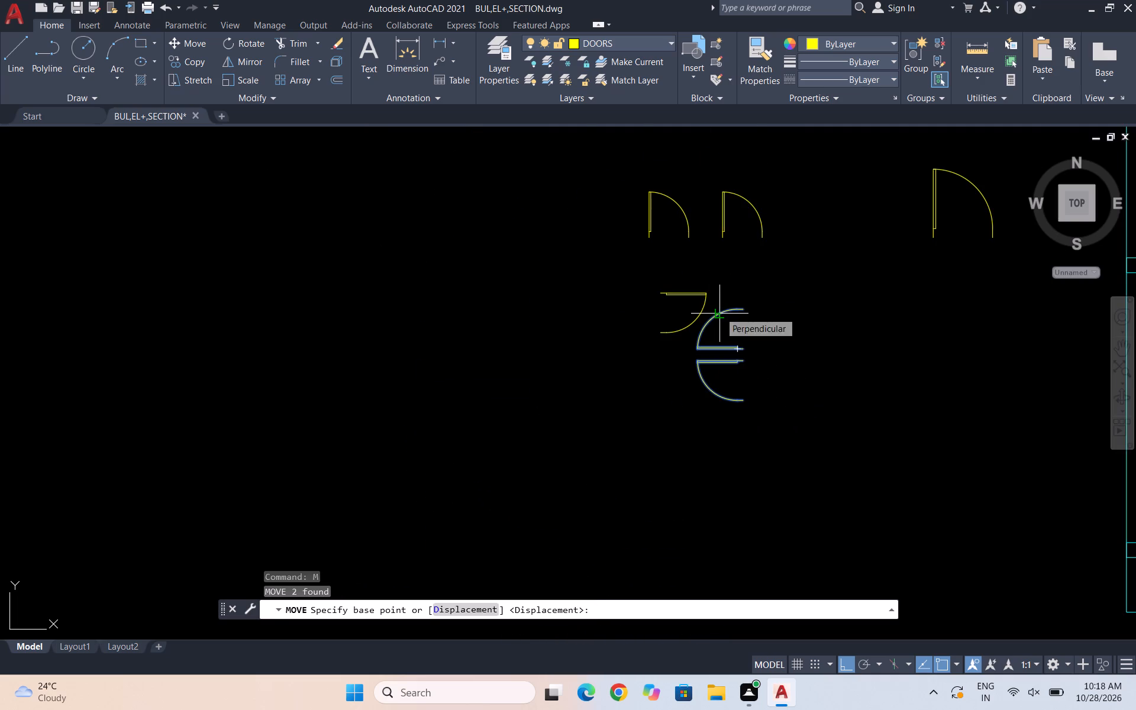
scroll(719, 314, up, 1)
click(725, 363)
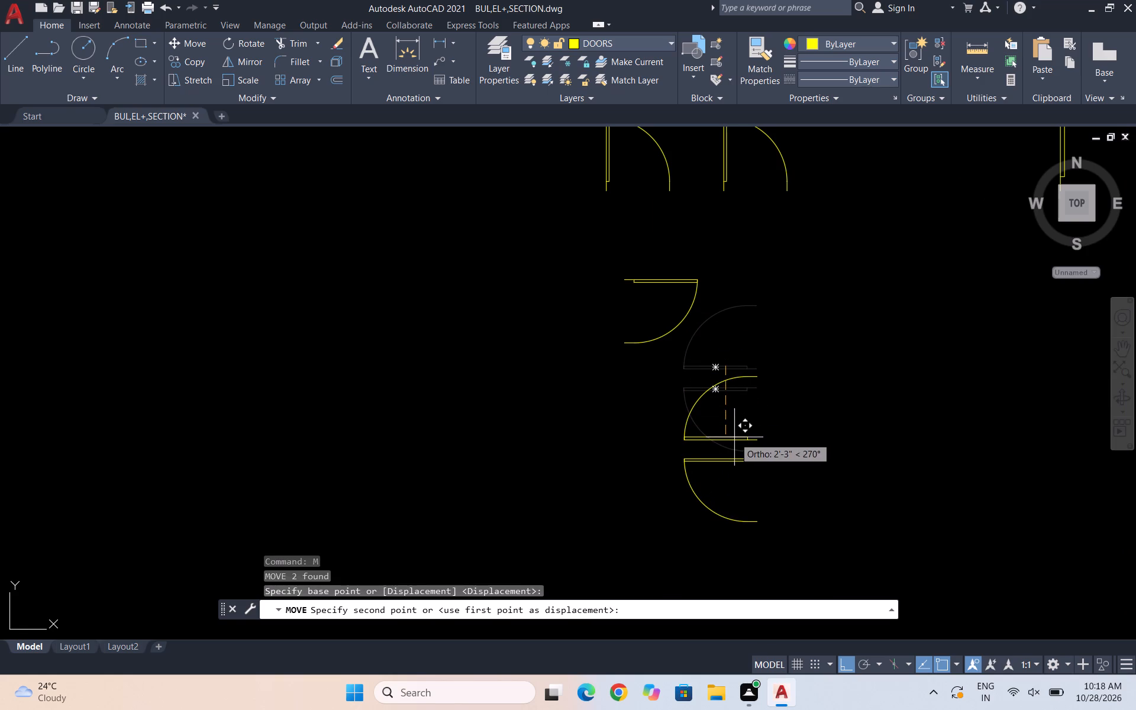
click(734, 437)
key(Escape)
Move the remaining rotated door, with its leaf above the arc, horizontally to the left, away from the back-to-back pair.
drag(745, 351, 738, 347)
click(533, 253)
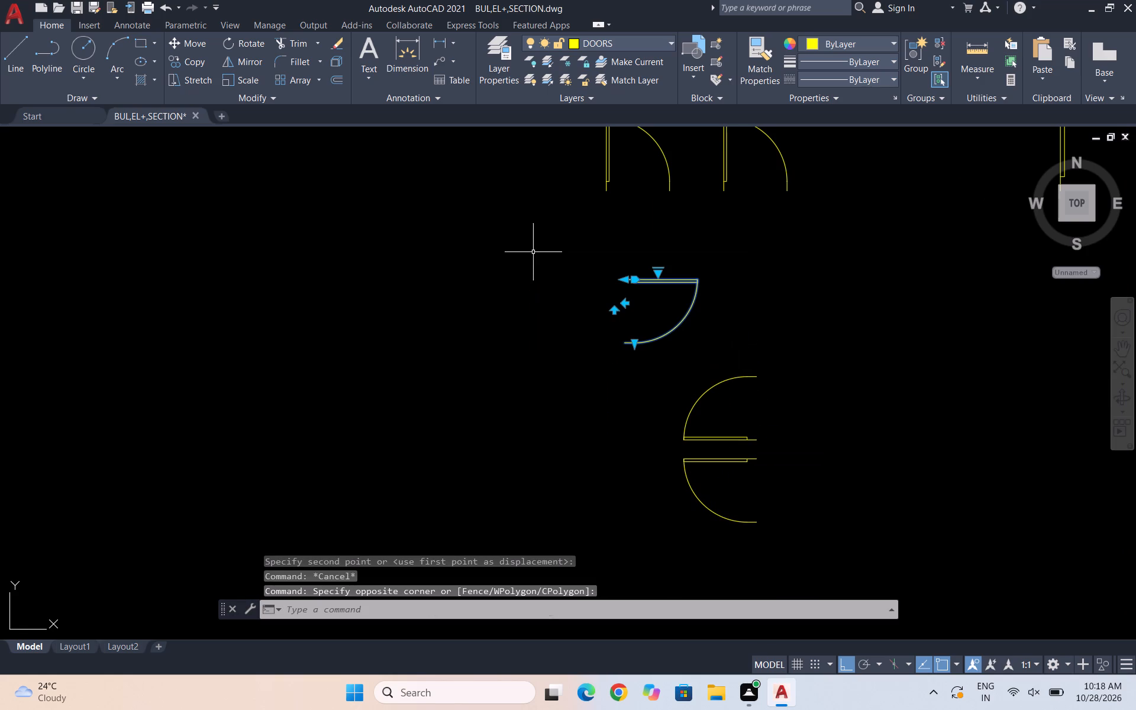
key(m)
key(Return)
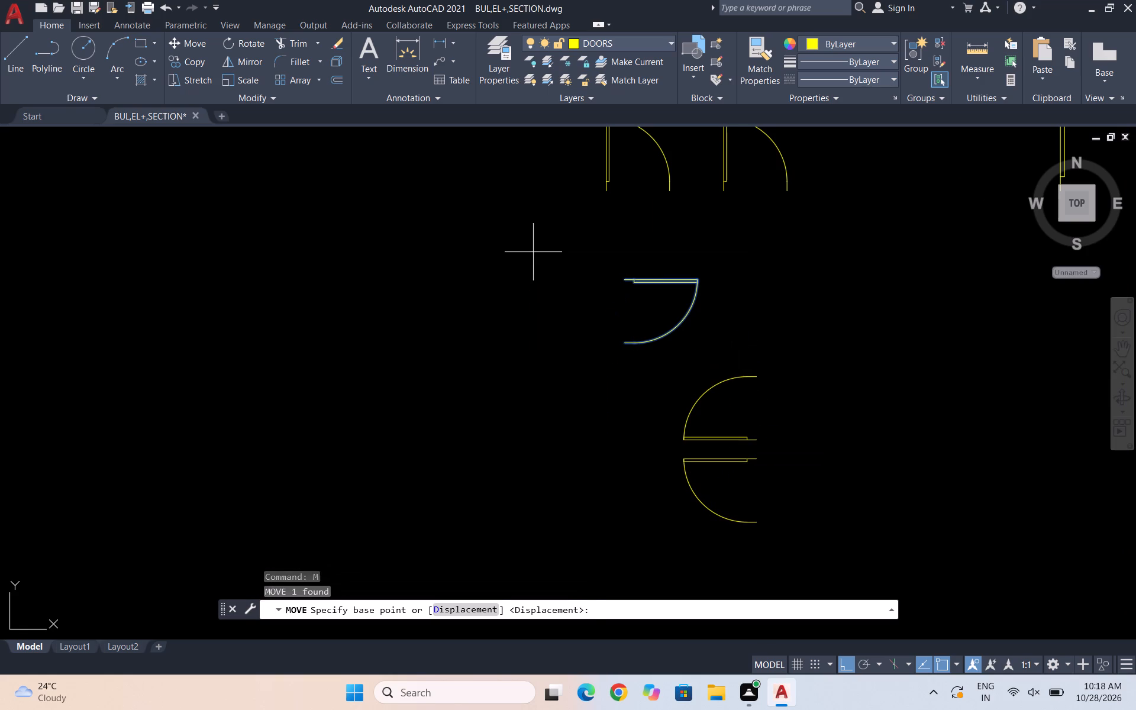
click(672, 311)
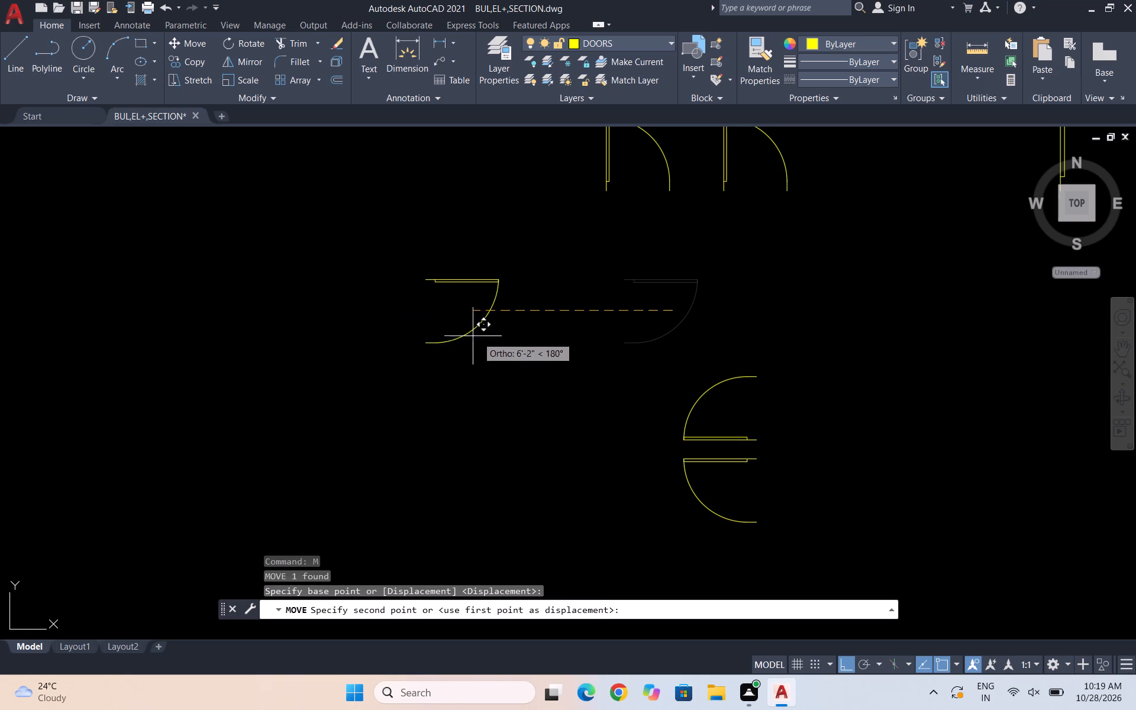
click(521, 342)
key(Escape)
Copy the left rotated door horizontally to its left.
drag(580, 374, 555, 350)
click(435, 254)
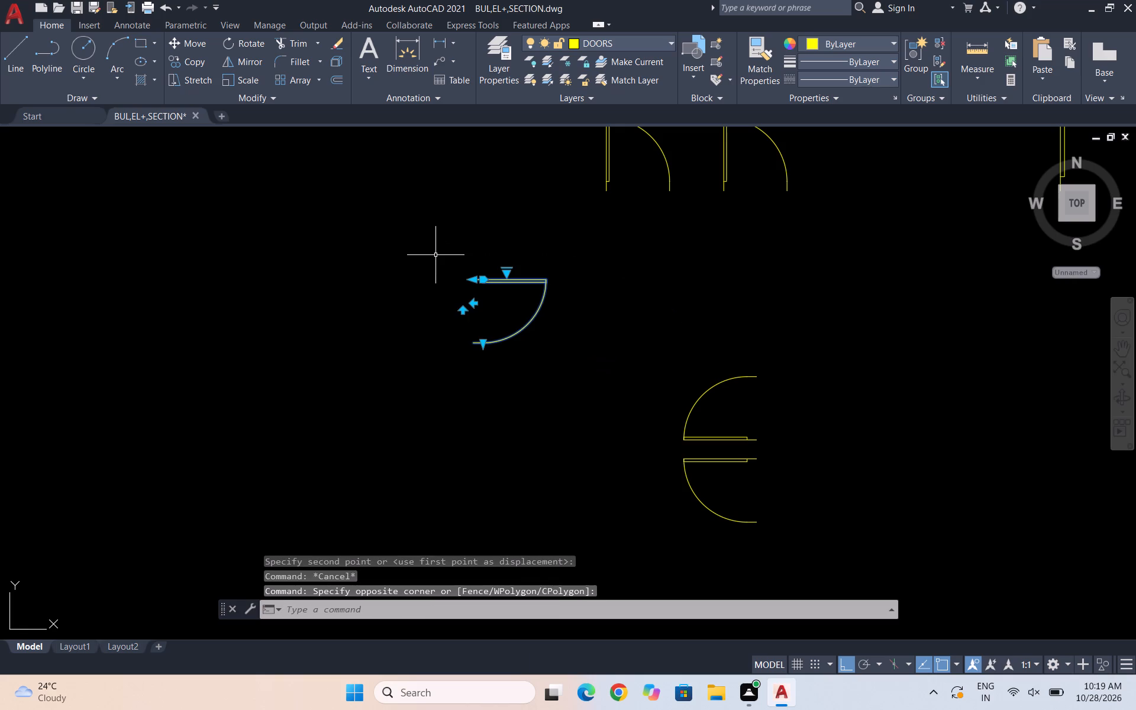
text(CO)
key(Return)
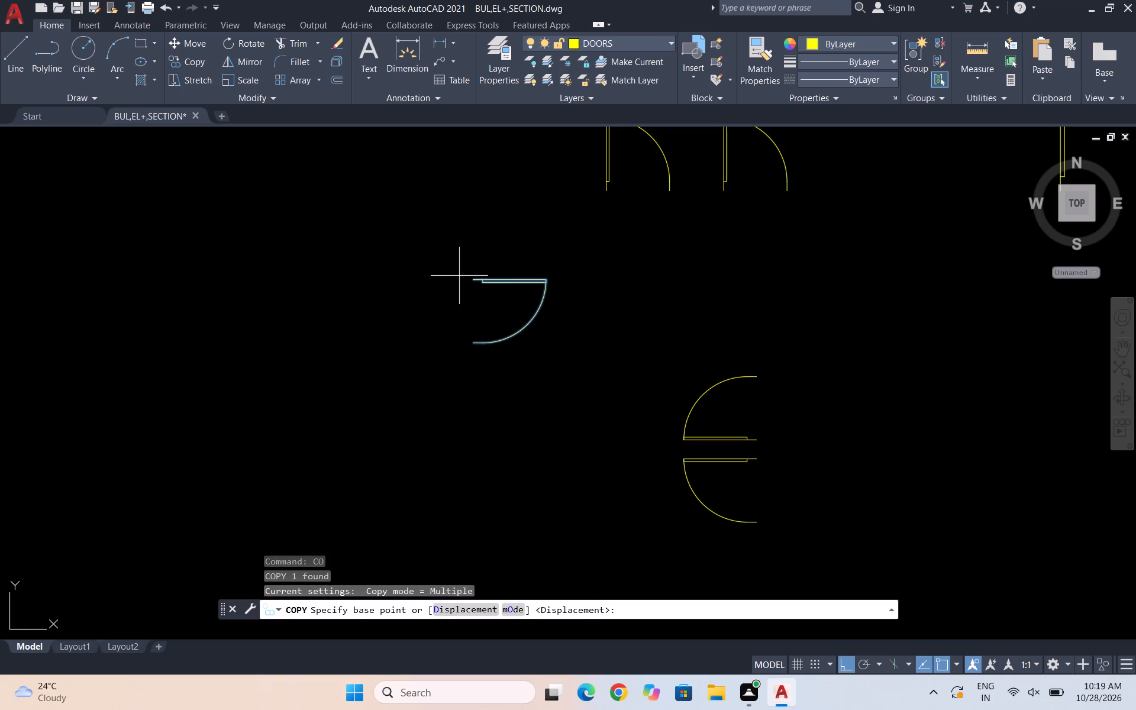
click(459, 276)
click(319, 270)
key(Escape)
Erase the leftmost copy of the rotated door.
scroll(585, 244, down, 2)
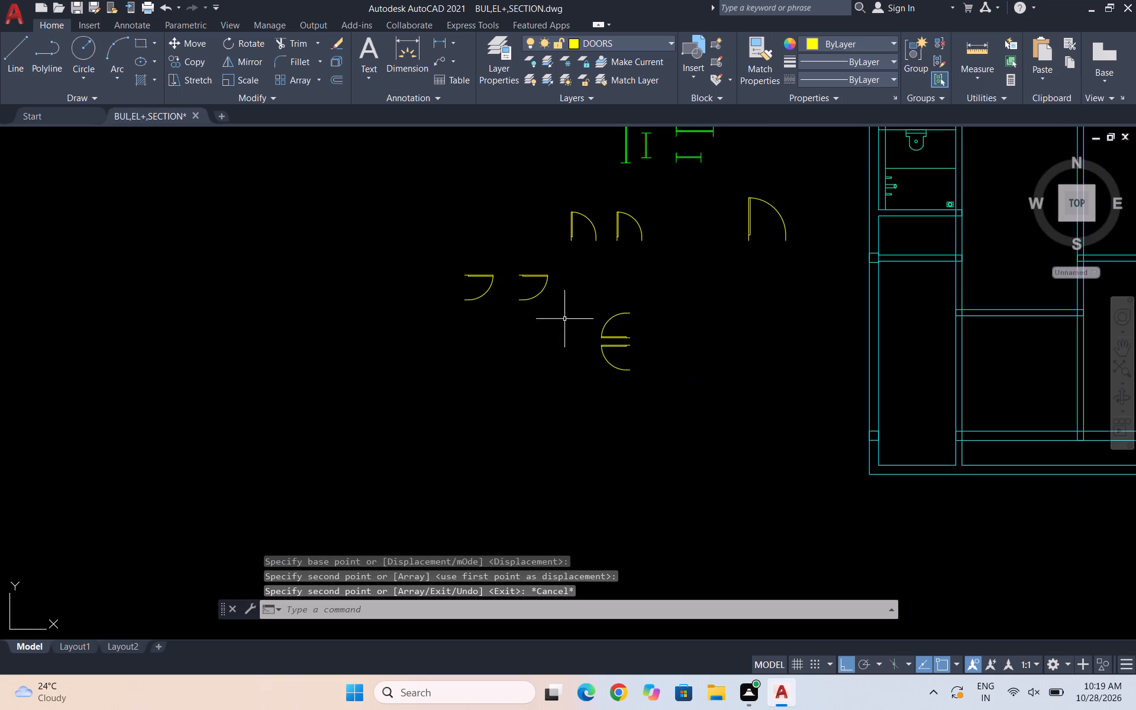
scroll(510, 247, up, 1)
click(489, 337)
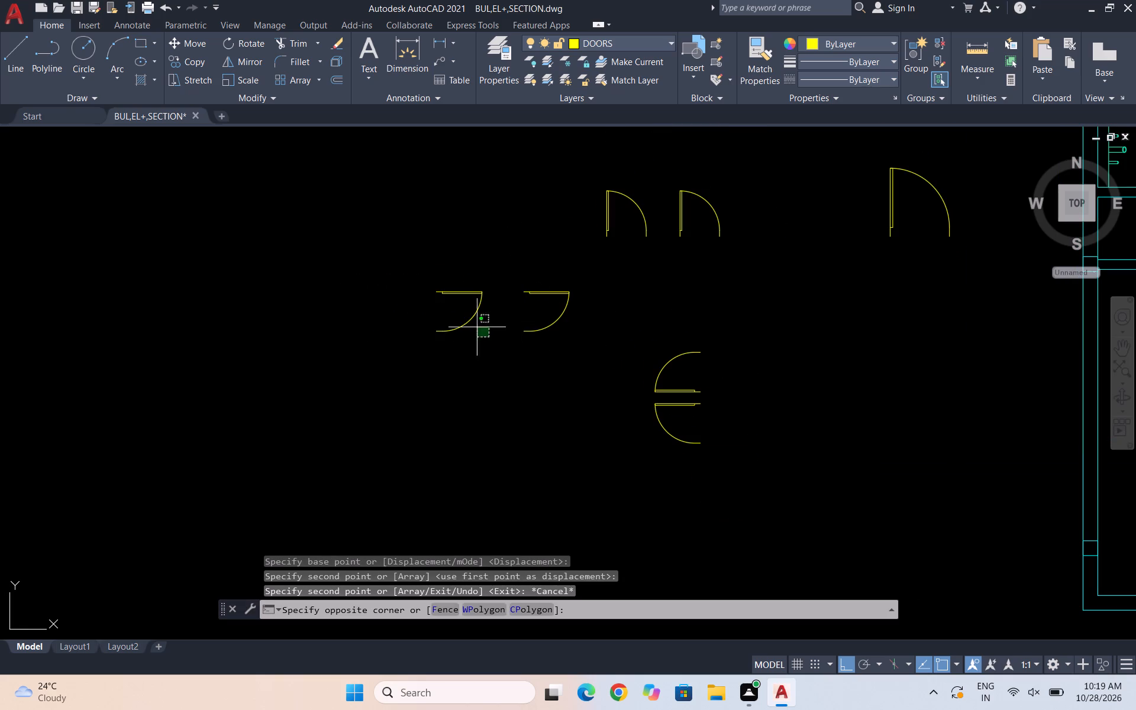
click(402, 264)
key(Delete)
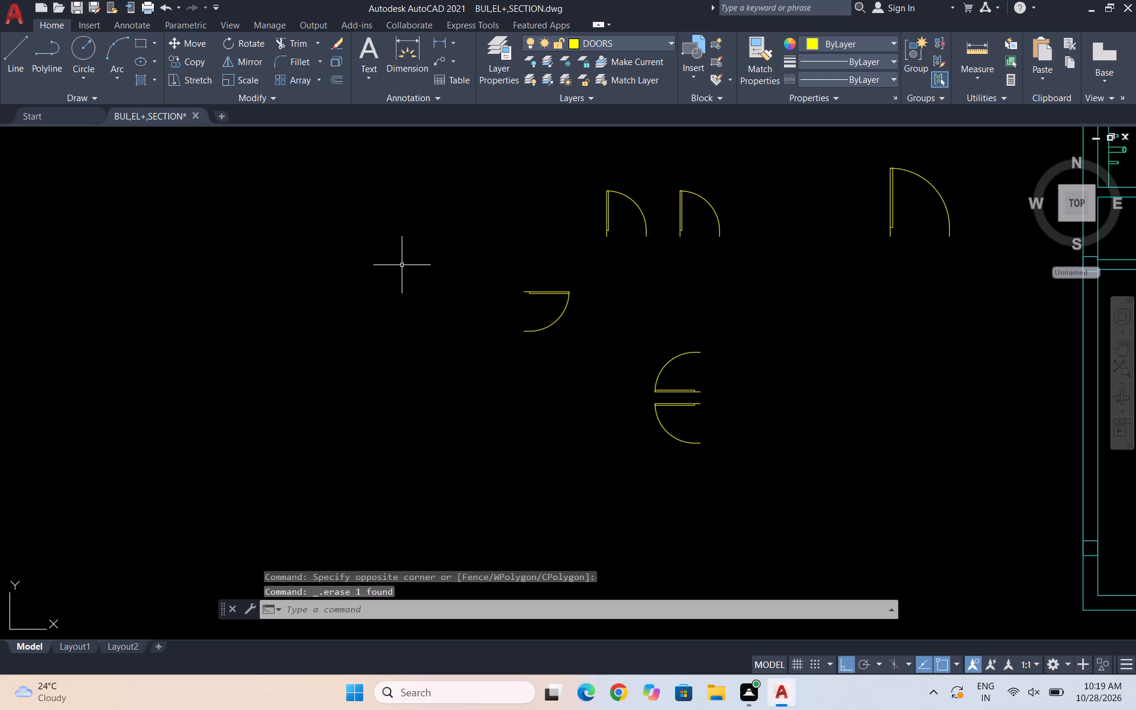
Mirror the left rotated door across a horizontal line just below its arc, keeping the original.
click(579, 344)
click(504, 275)
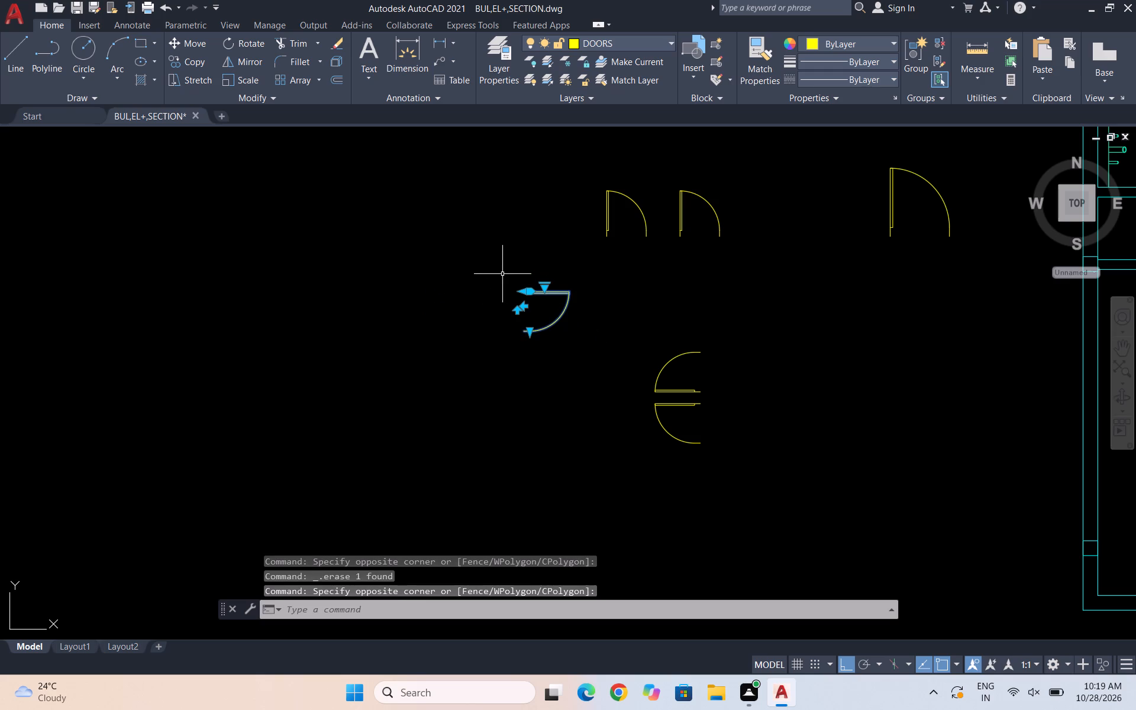
text(MI)
key(Return)
drag(502, 338, 588, 357)
click(614, 331)
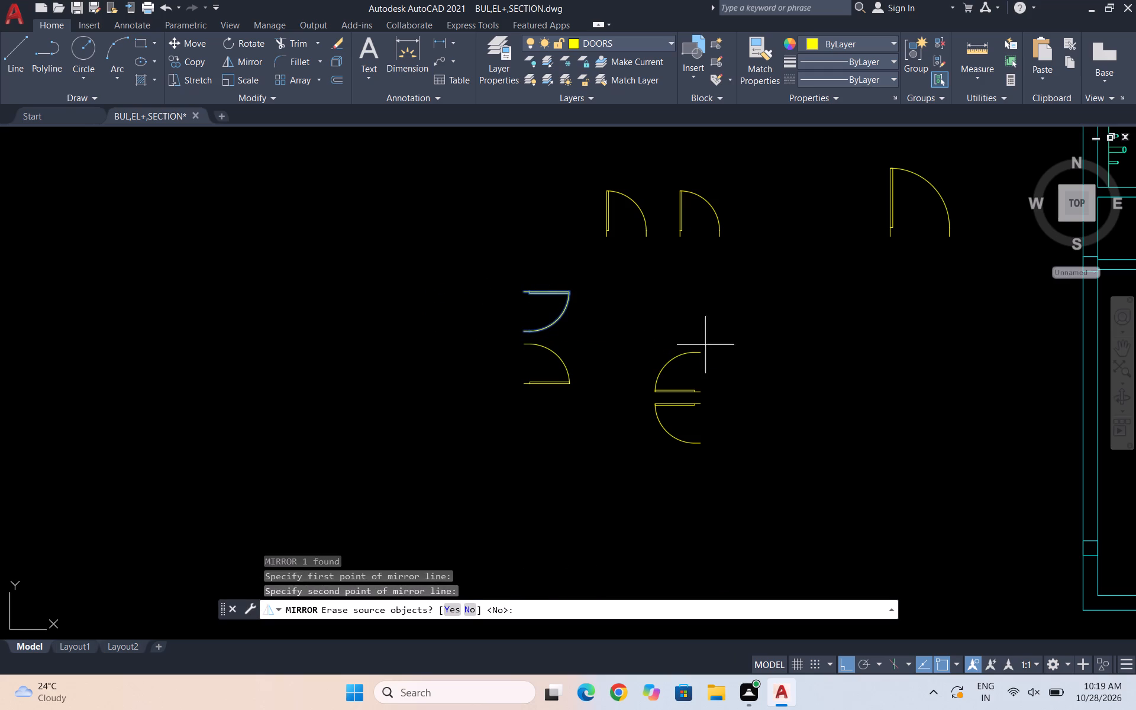
key(space)
Move the right back-to-back door pair straight up about 3'-3", alongside the left mirrored pair.
scroll(474, 279, down, 1)
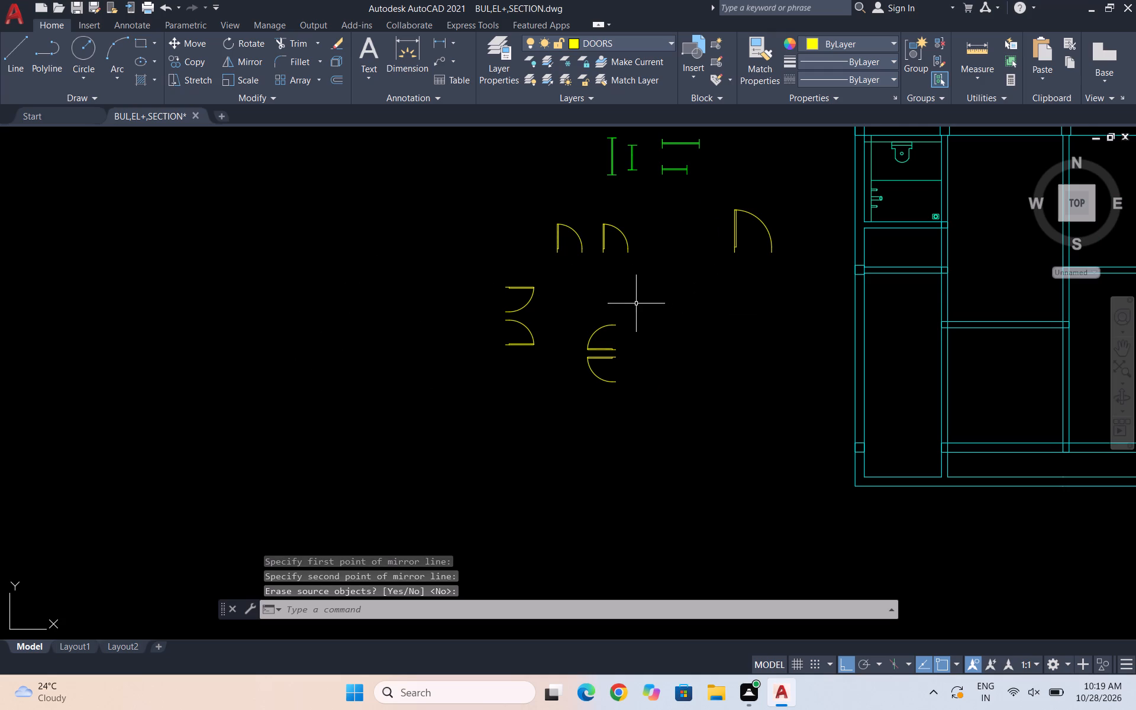
scroll(635, 333, up, 1)
click(665, 455)
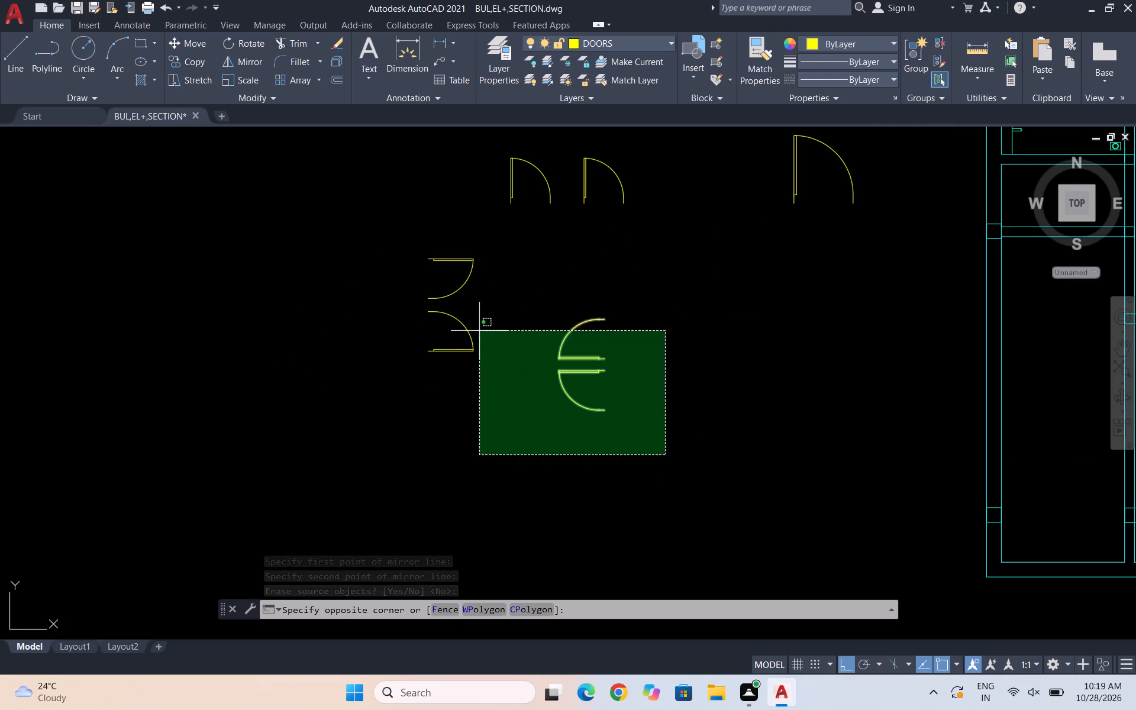
click(505, 288)
key(m)
key(Return)
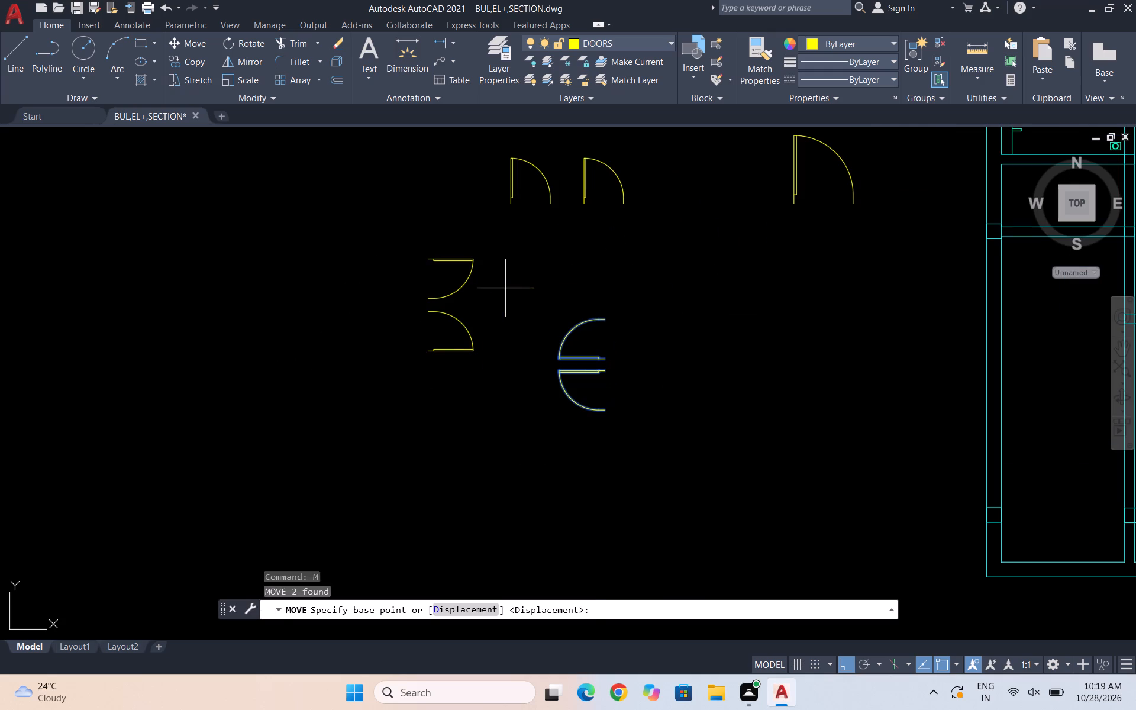
click(567, 373)
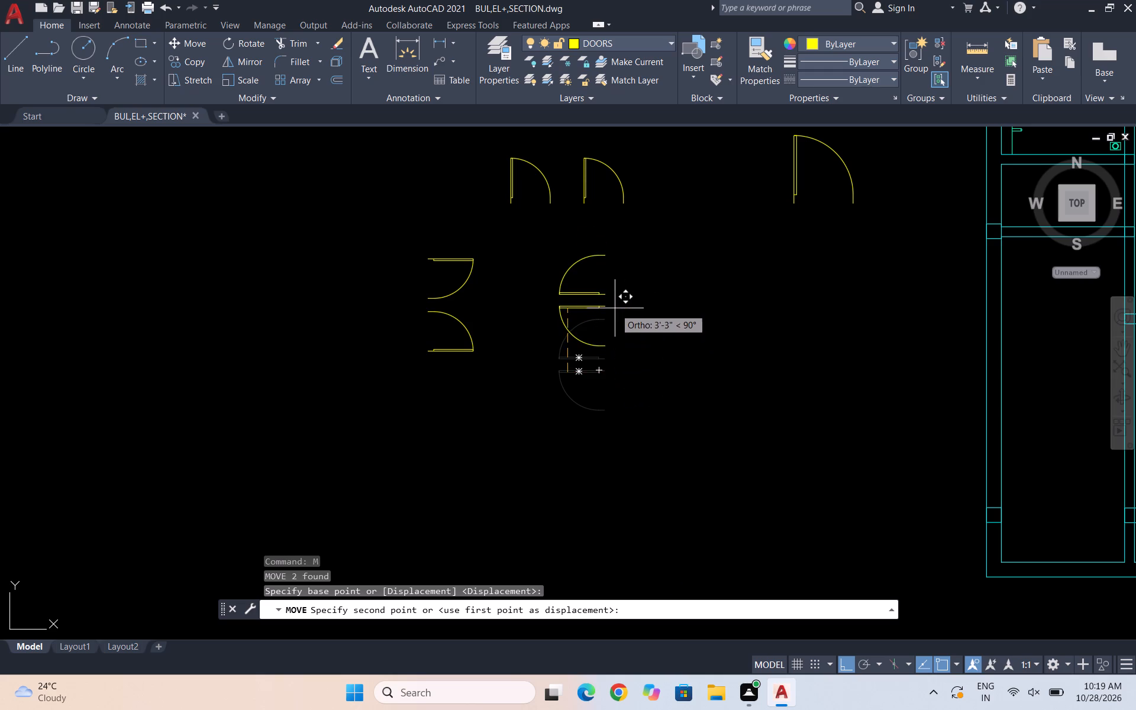
click(615, 308)
Move all four rotated doors to the right, centring them beneath the two upright 2' doors.
click(657, 374)
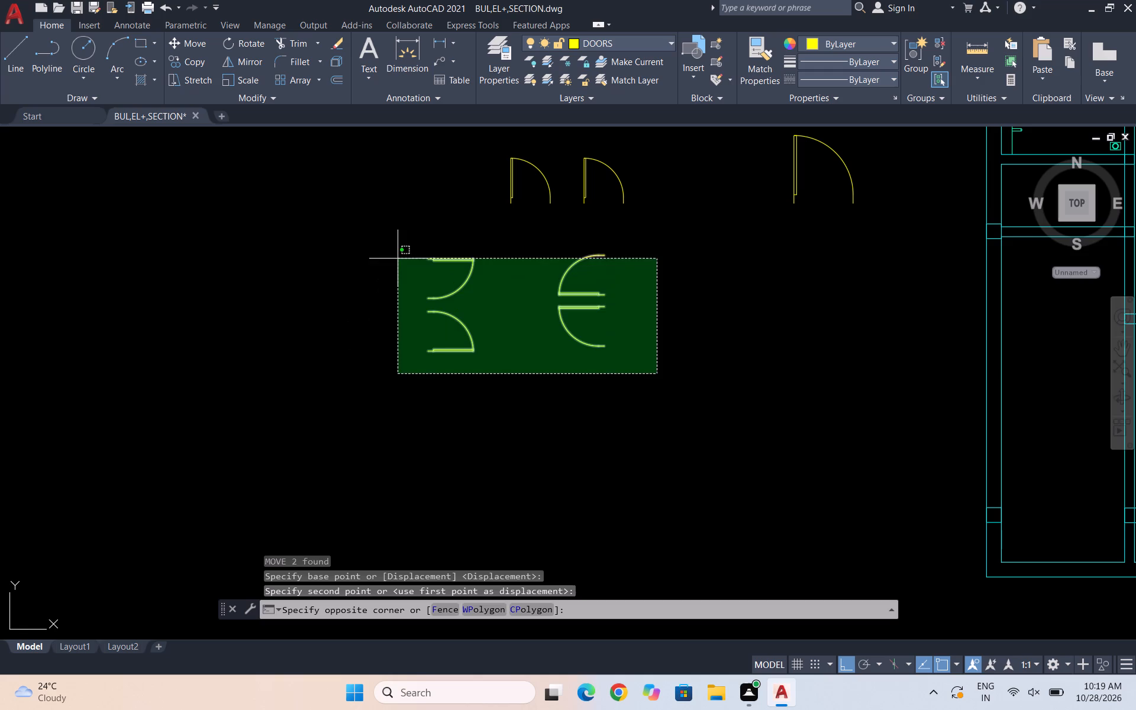
click(400, 240)
key(m)
key(Return)
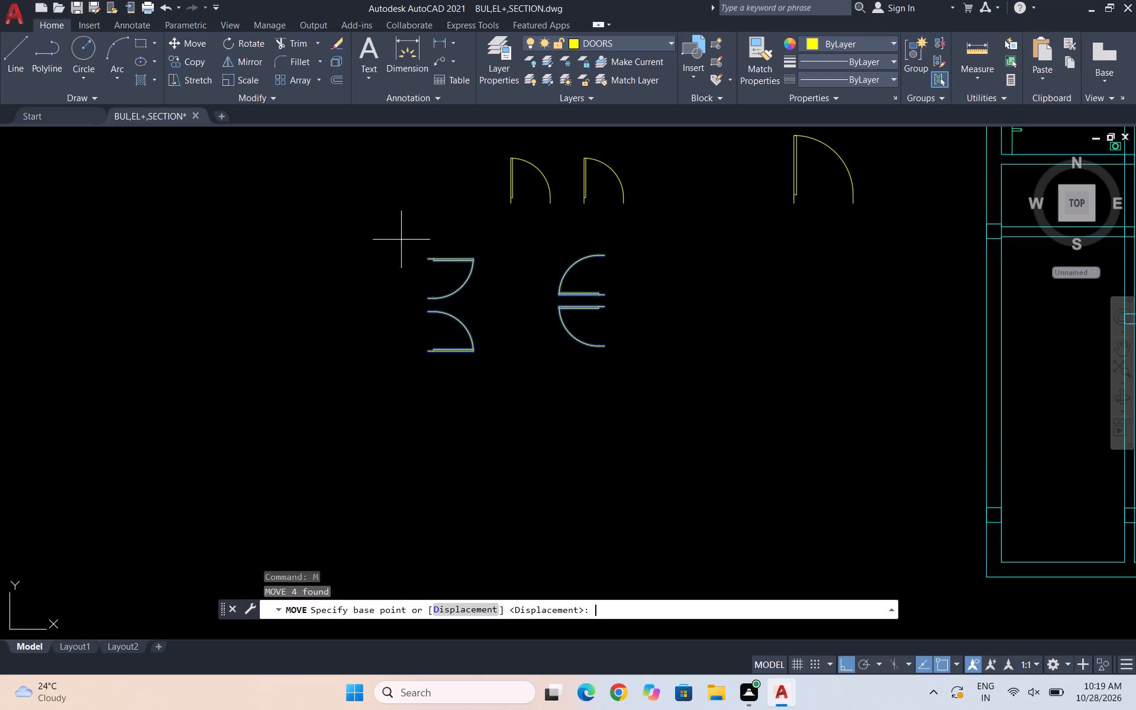
click(537, 296)
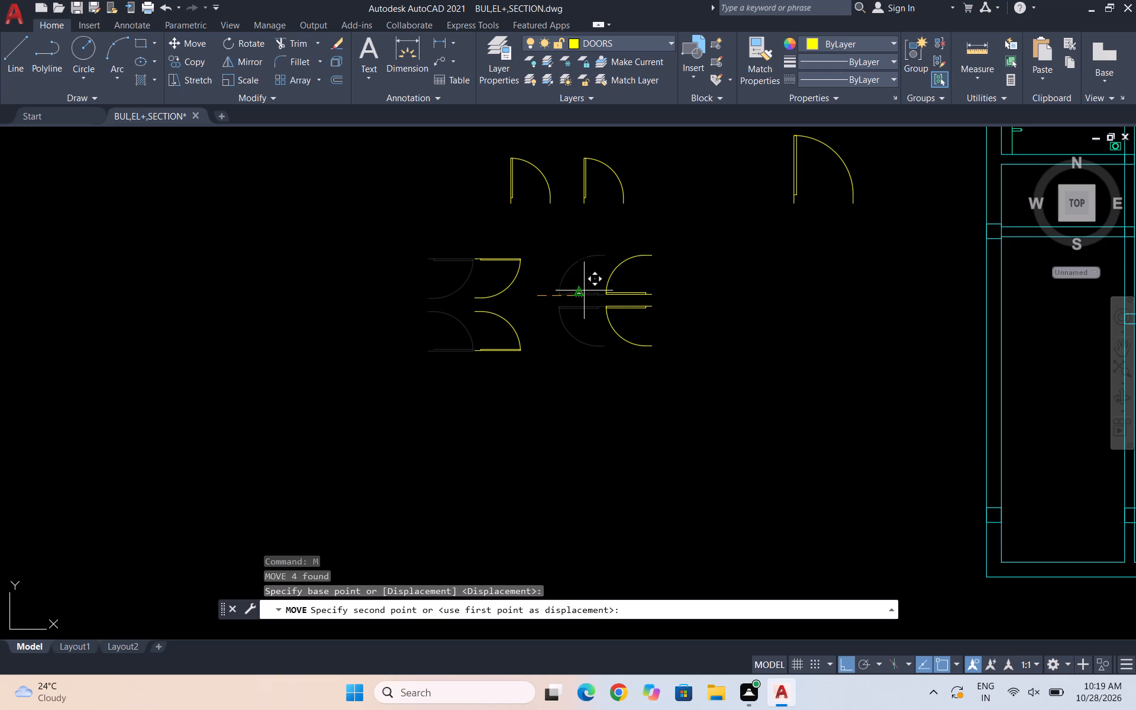
click(584, 291)
key(Escape)
Mirror the two upright 2' doors across a horizontal line below the four rotated doors, keeping the originals.
click(648, 227)
click(425, 135)
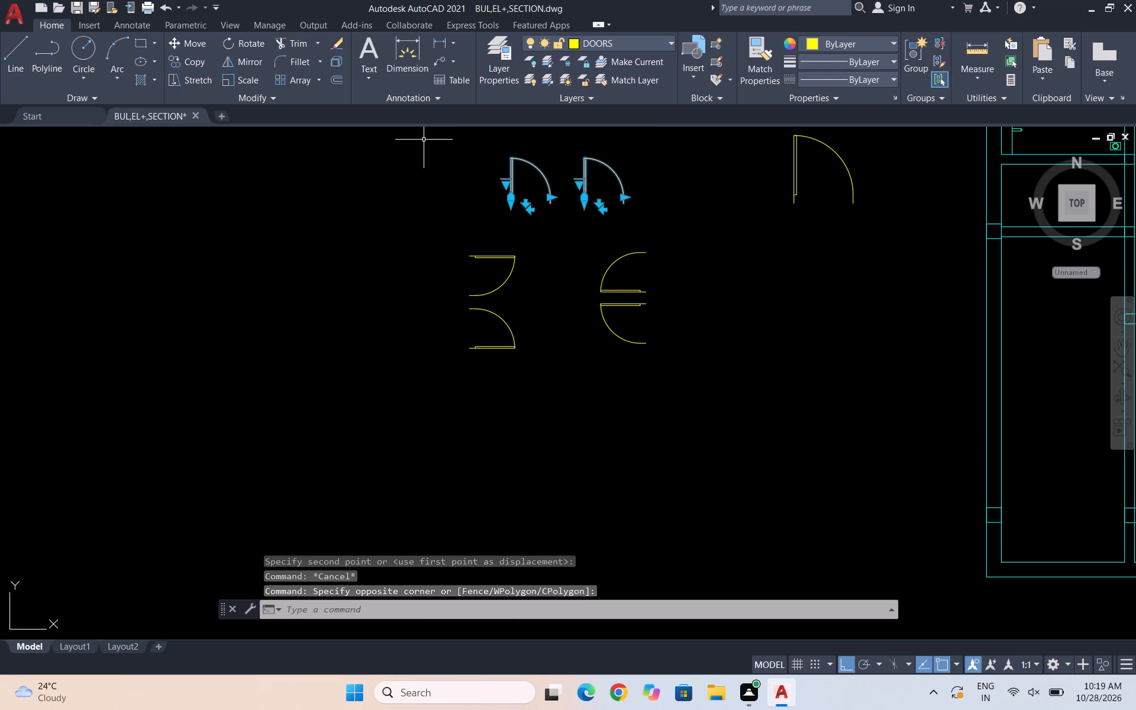
text(MI)
key(Return)
scroll(407, 247, down, 2)
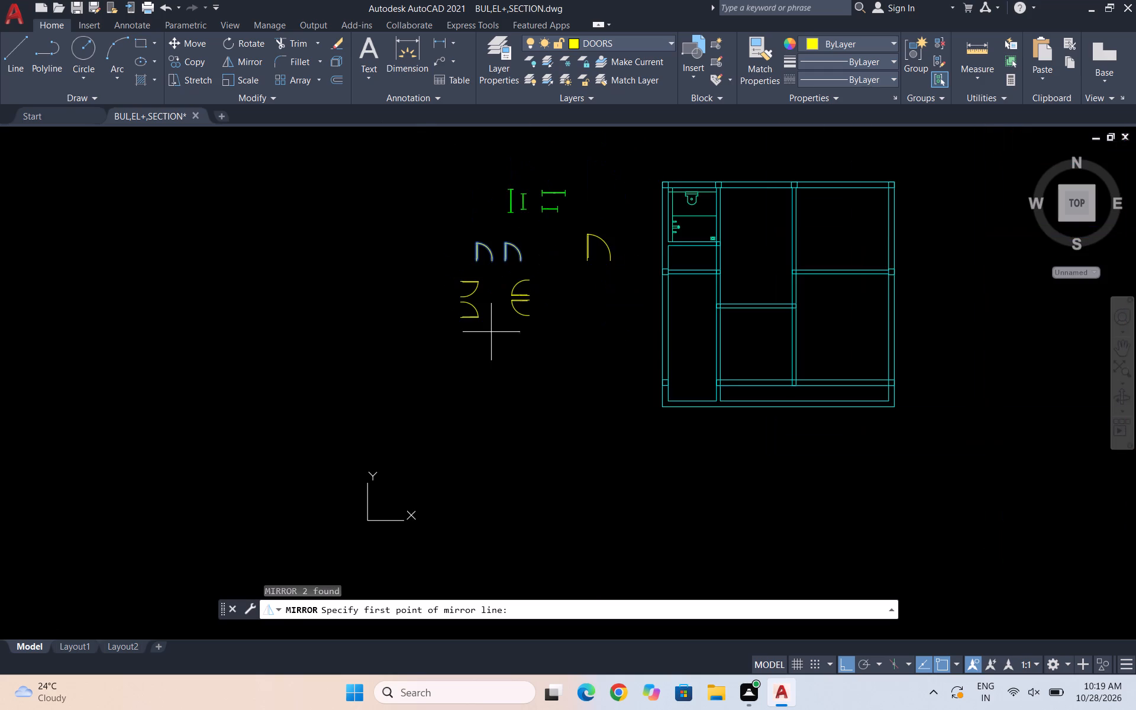
scroll(496, 335, up, 2)
drag(384, 318, 560, 338)
click(628, 356)
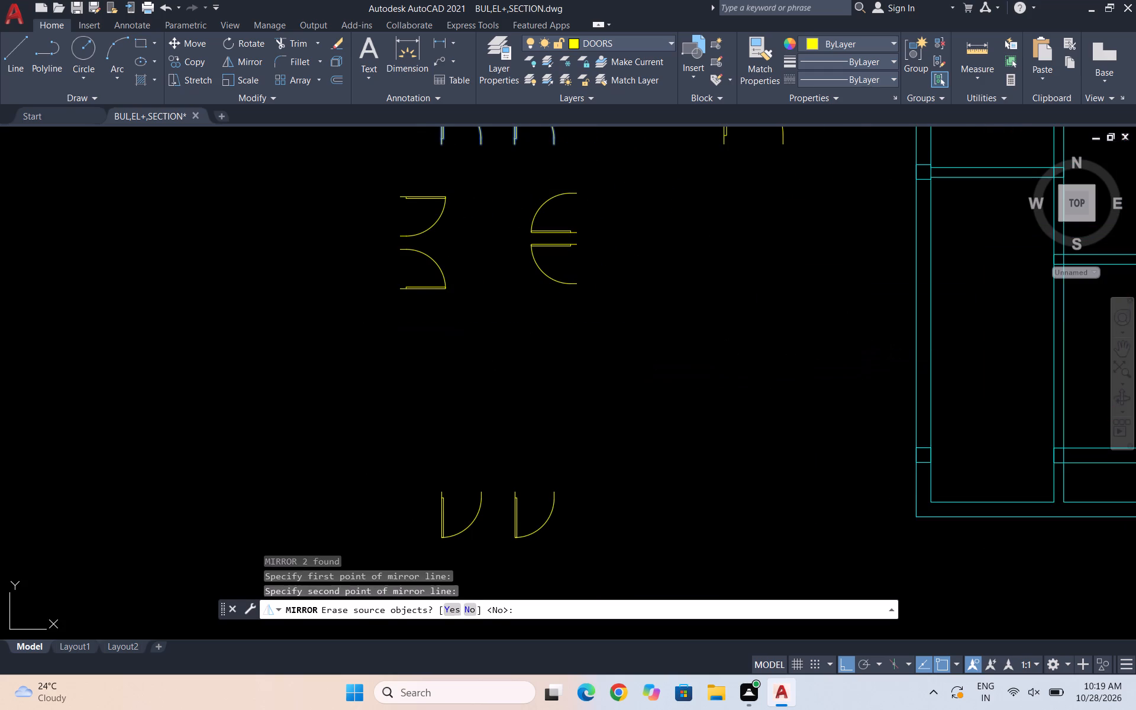
scroll(628, 356, down, 2)
key(space)
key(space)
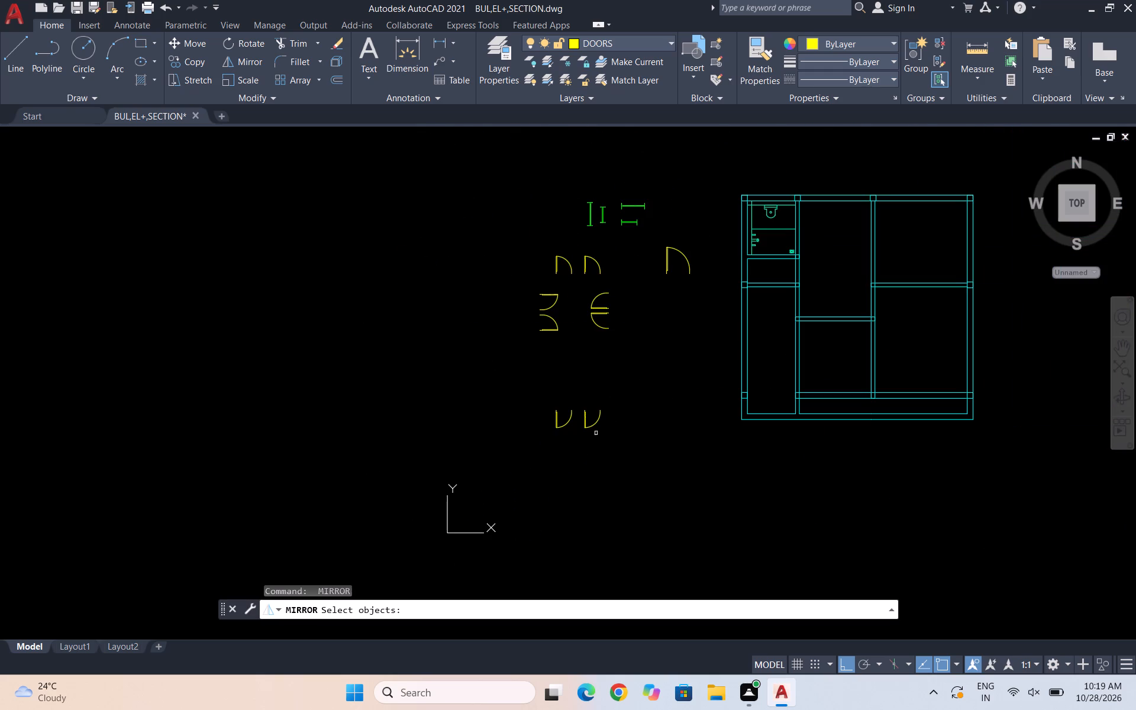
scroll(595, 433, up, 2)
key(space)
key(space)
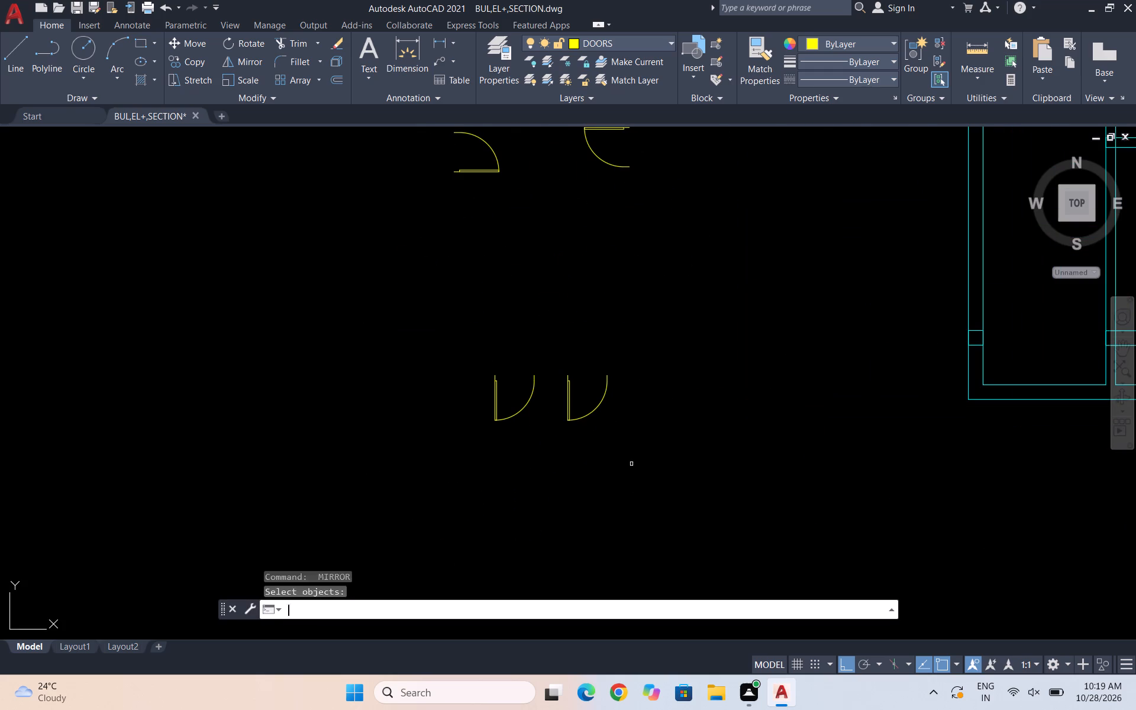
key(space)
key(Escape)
Move the two lower mirrored 2' doors straight up to sit just below the four rotated doors.
click(615, 444)
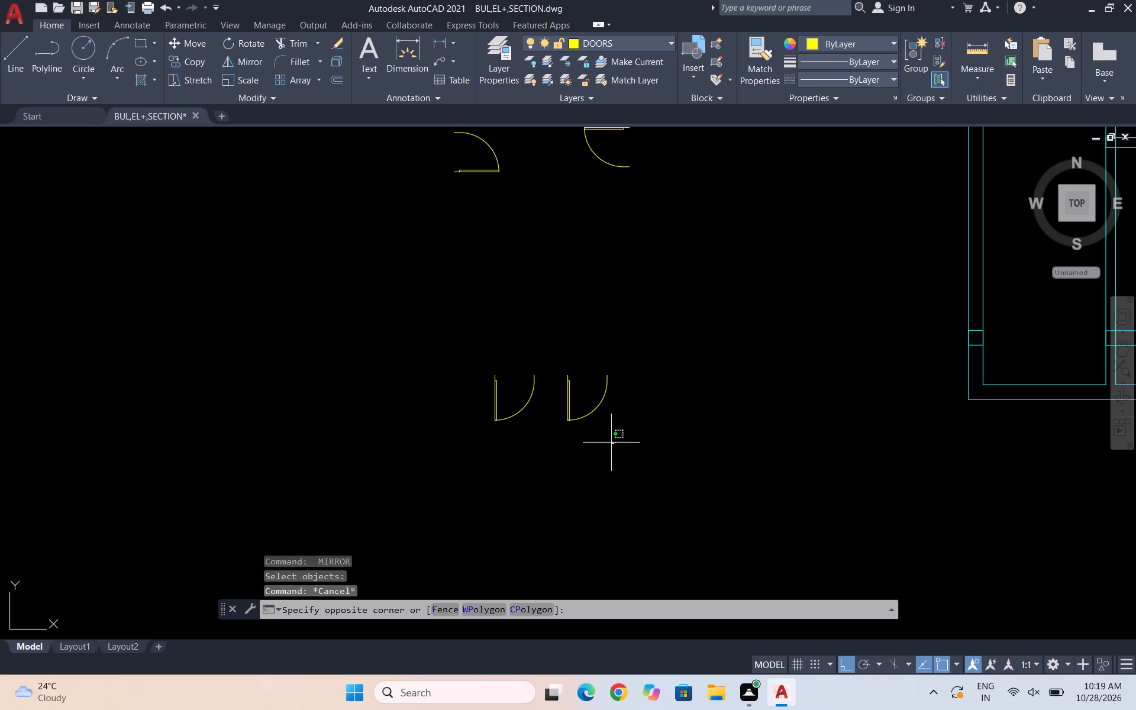
click(347, 301)
key(m)
key(Return)
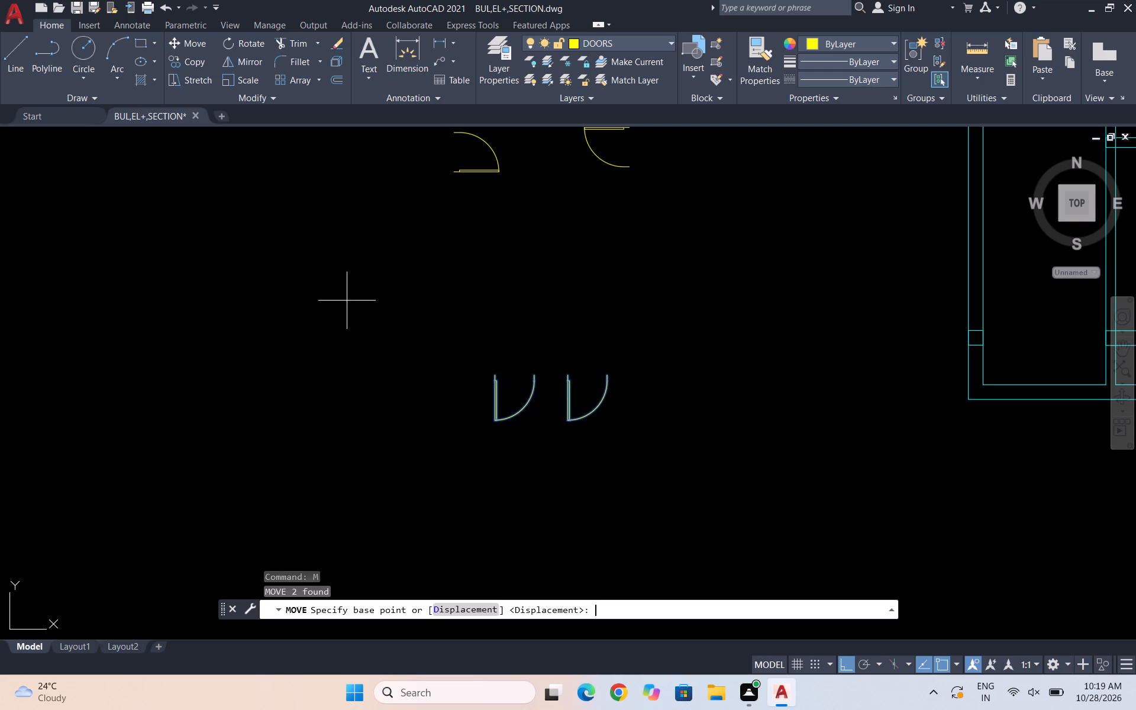
click(564, 399)
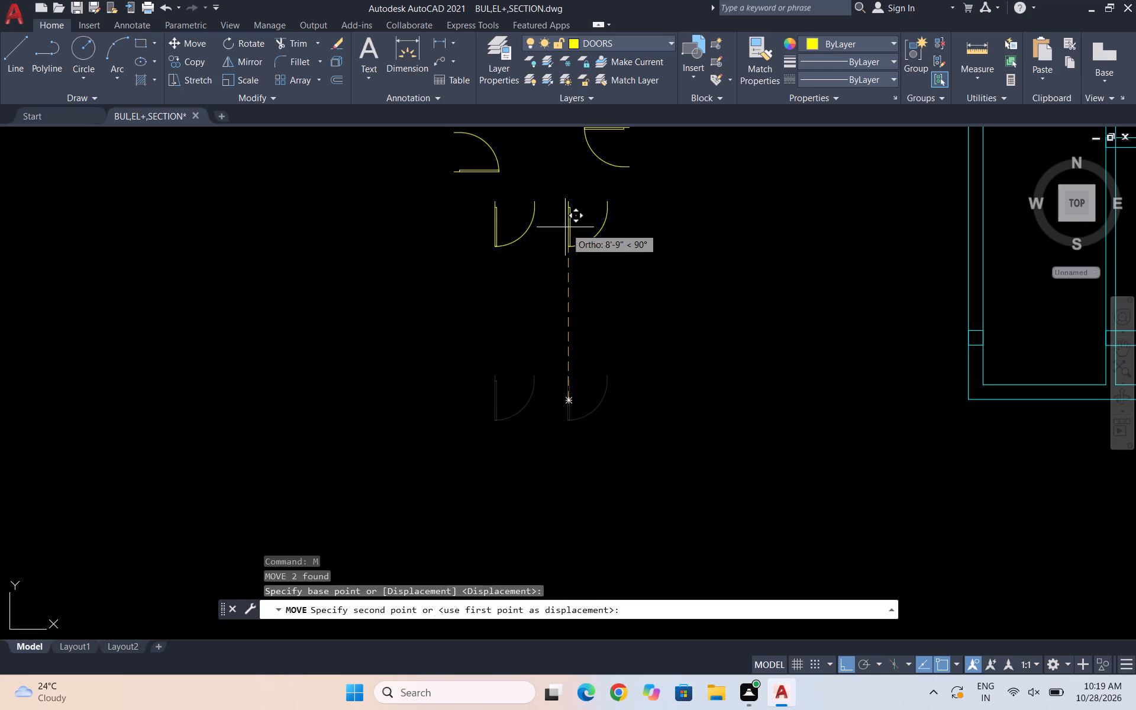
click(559, 256)
scroll(594, 231, down, 3)
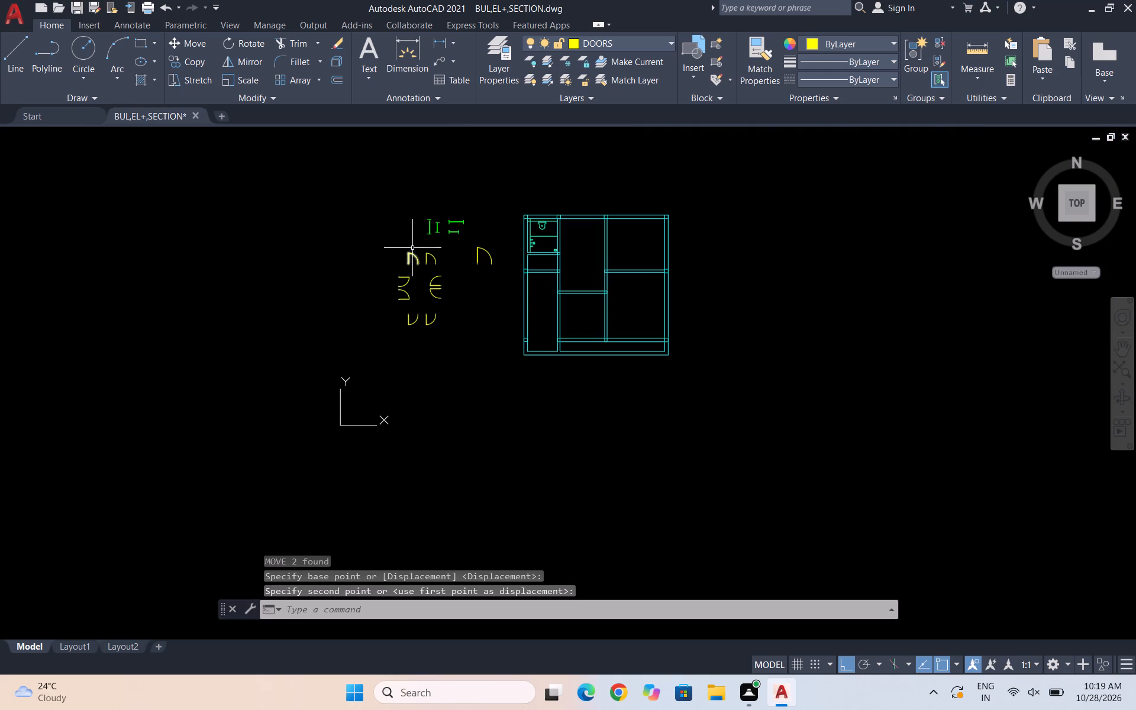
scroll(412, 246, up, 2)
key(Escape)
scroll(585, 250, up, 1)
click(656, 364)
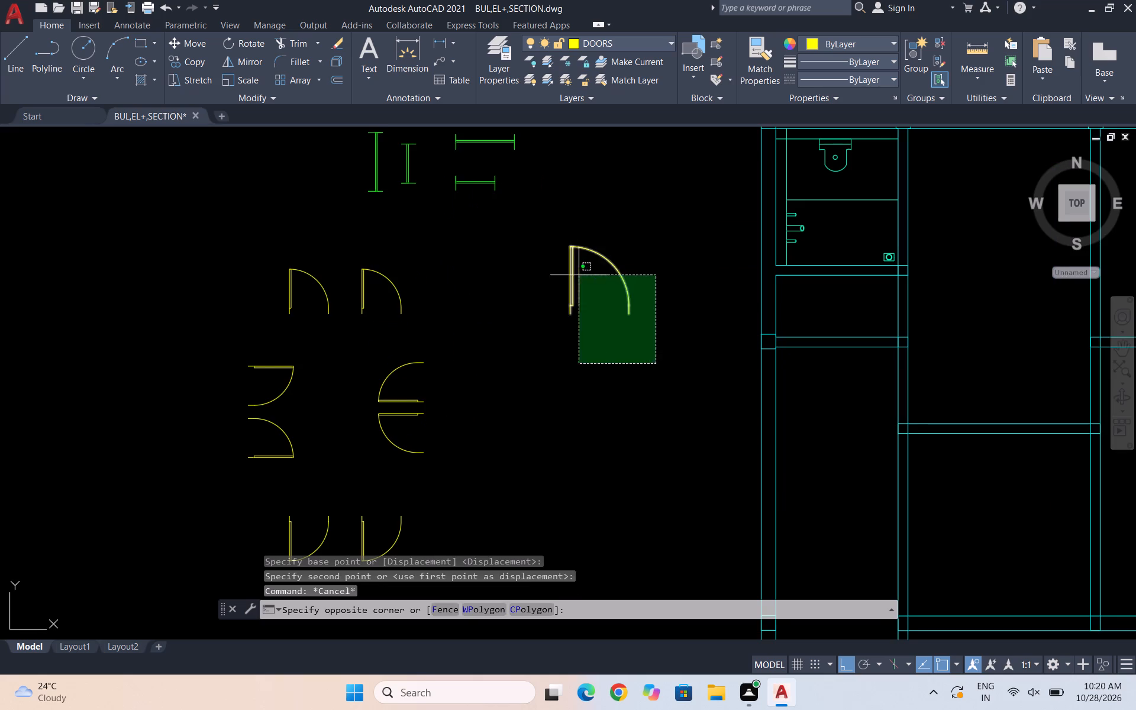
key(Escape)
Move all eight 2' doors horizontally to the left, farther away from the 3' door.
scroll(522, 476, down, 2)
drag(509, 541, 503, 538)
click(377, 385)
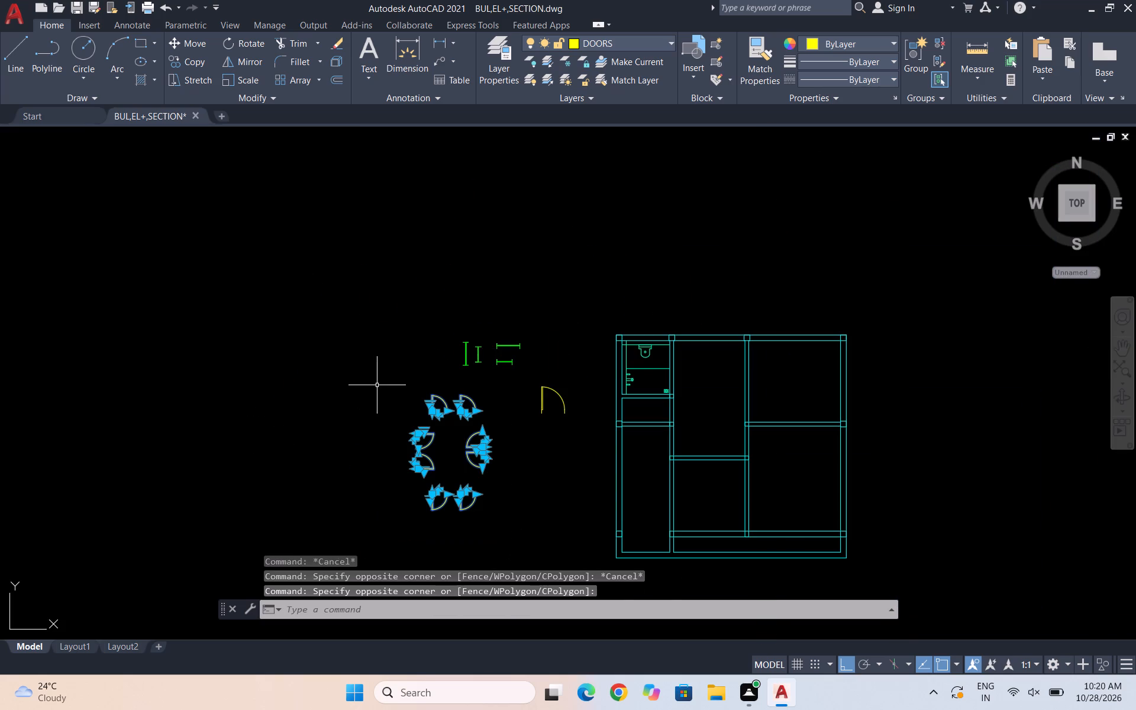
key(m)
key(Return)
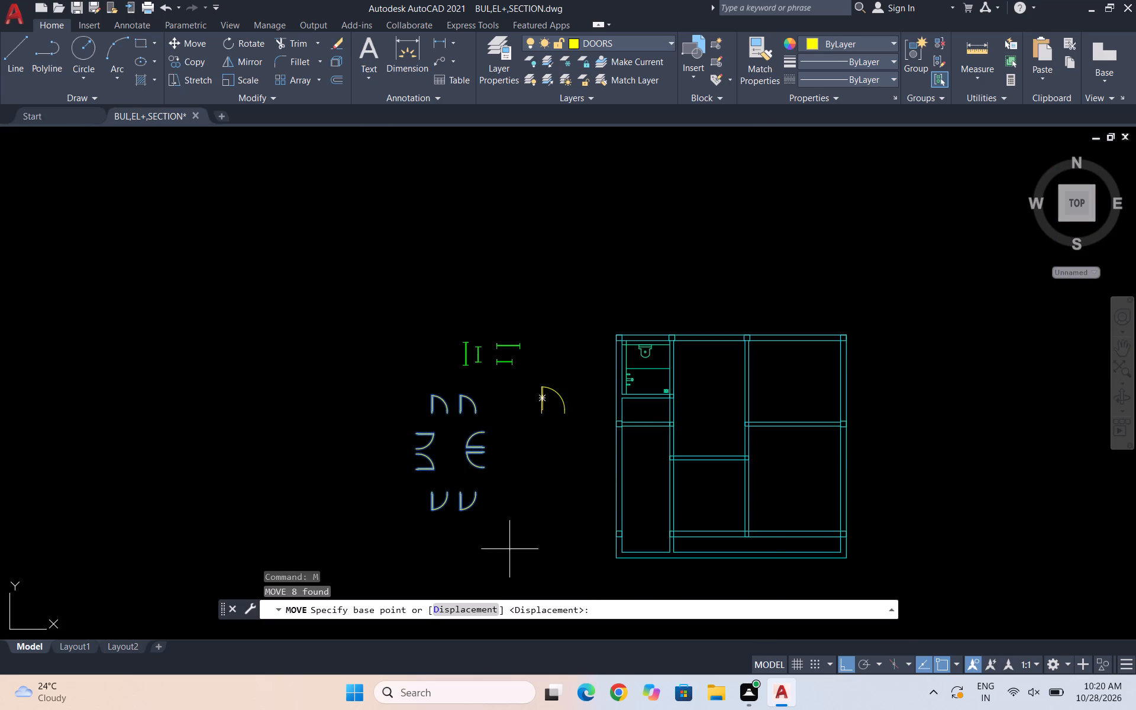
scroll(480, 553, up, 1)
click(421, 398)
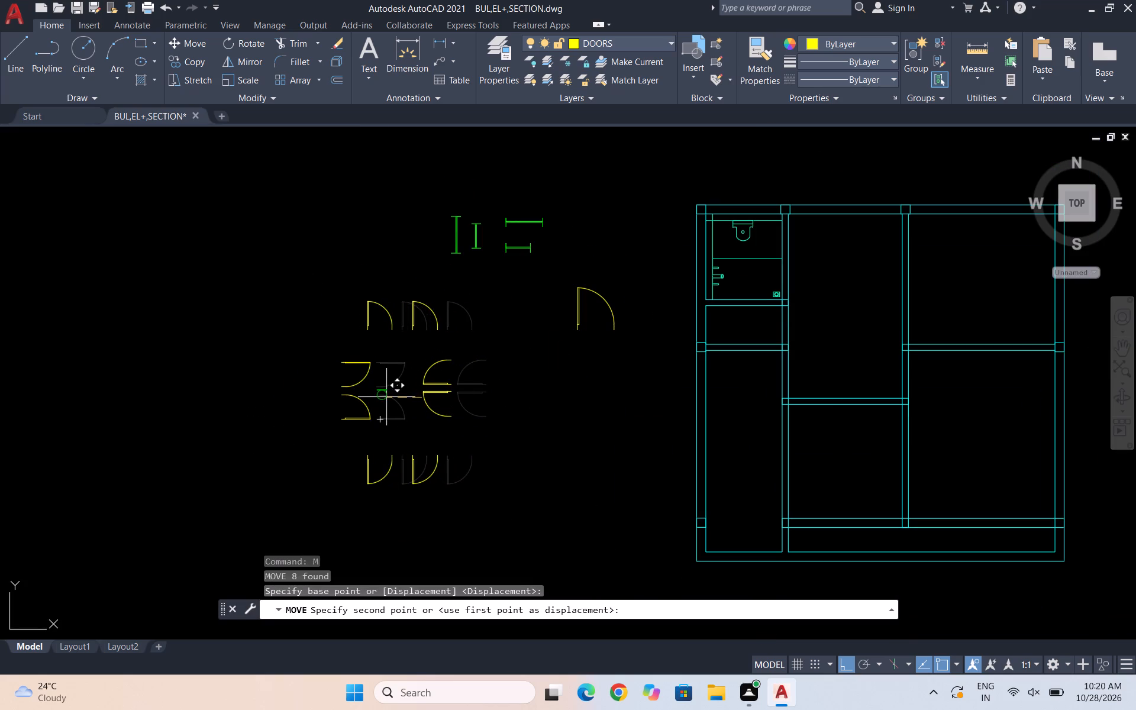
click(386, 397)
key(Escape)
Copy the 3' door about 5'-1" horizontally to its left, using the lower end of its leaf side as base point.
scroll(583, 286, up, 1)
click(664, 388)
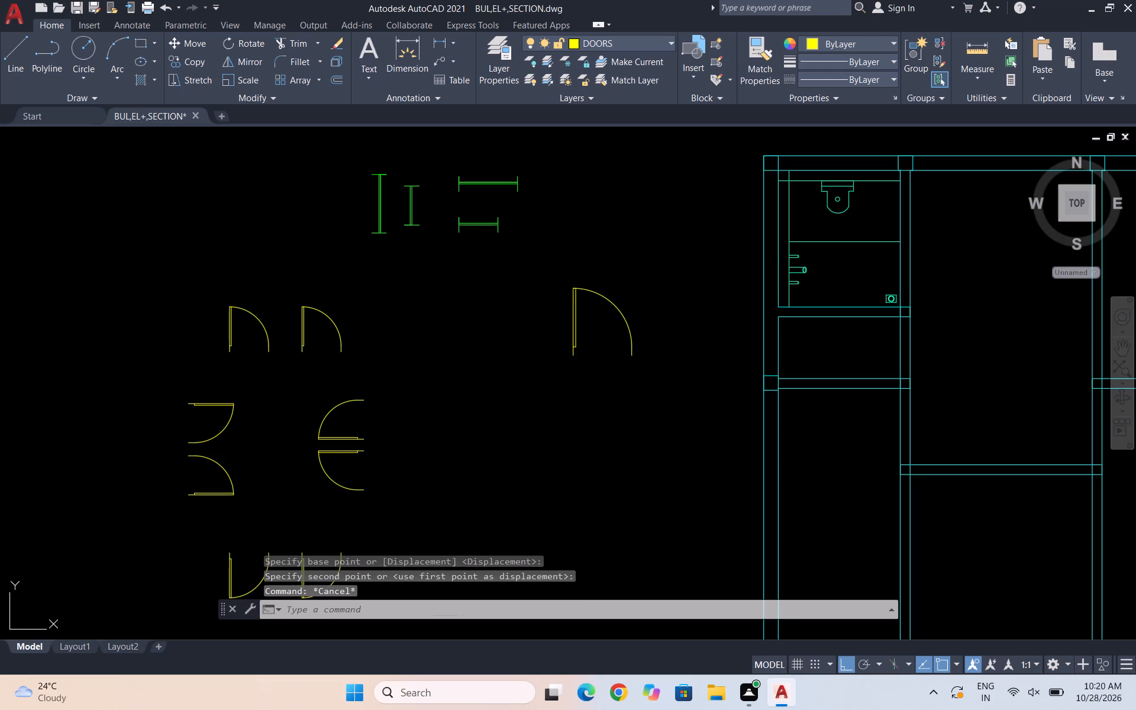
click(528, 274)
text(CO)
key(Return)
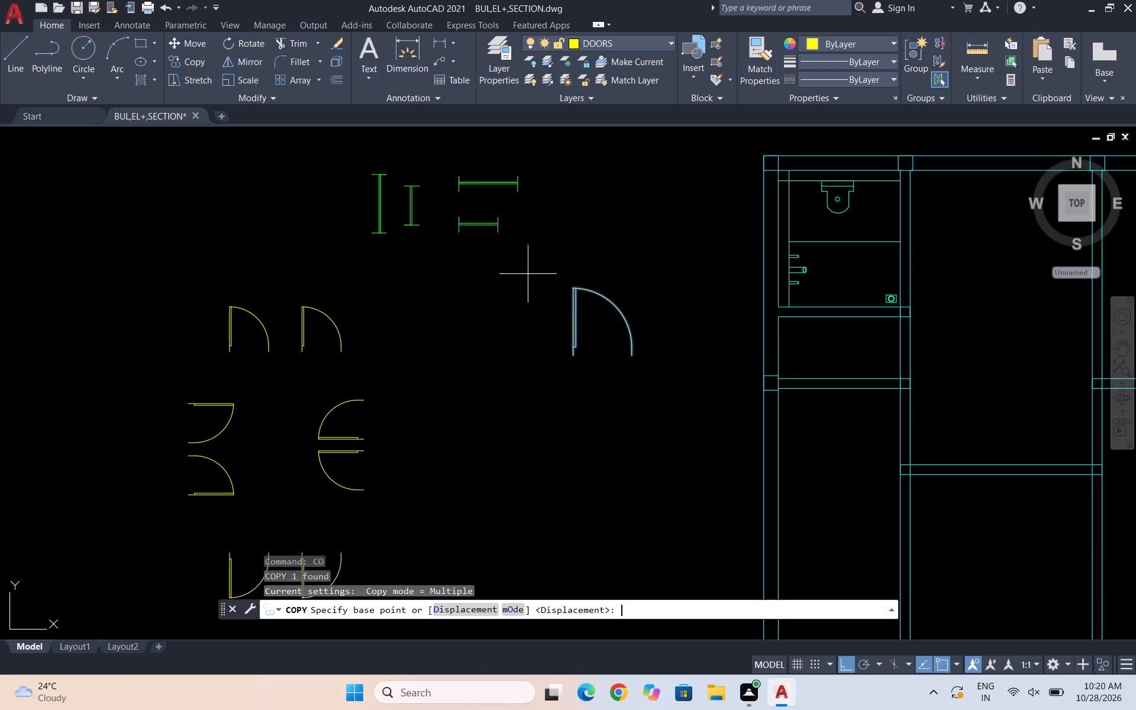
scroll(482, 291, up, 2)
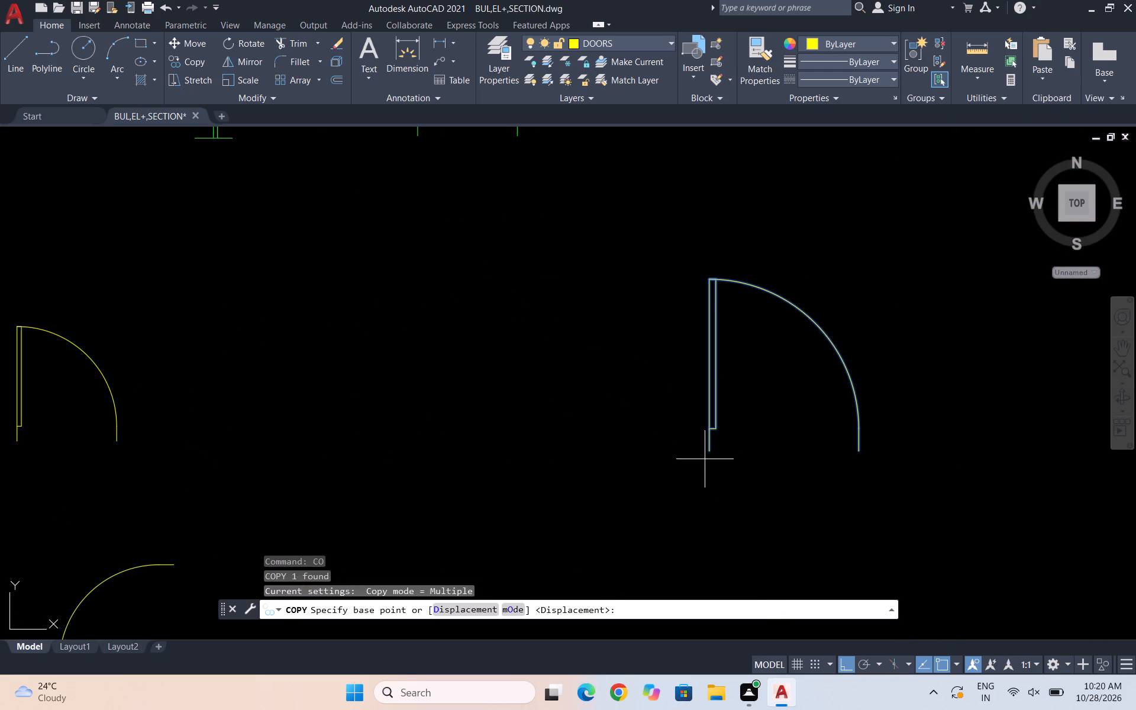
click(709, 454)
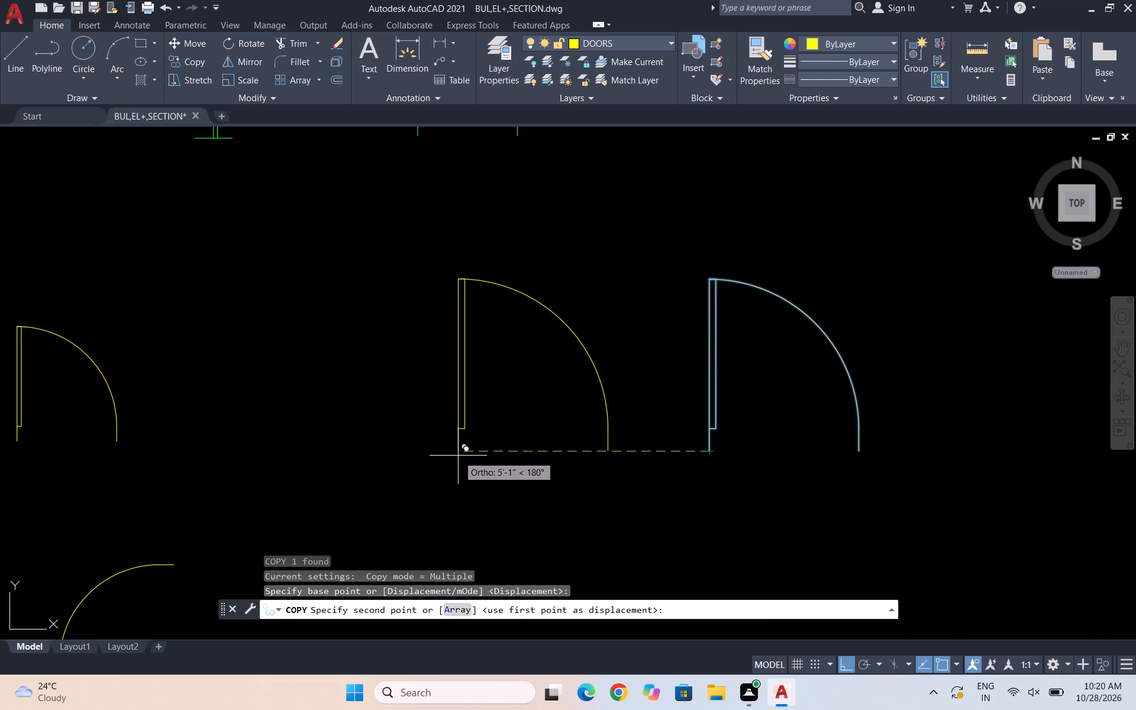
click(458, 456)
scroll(590, 375, down, 2)
key(Escape)
scroll(608, 326, down, 1)
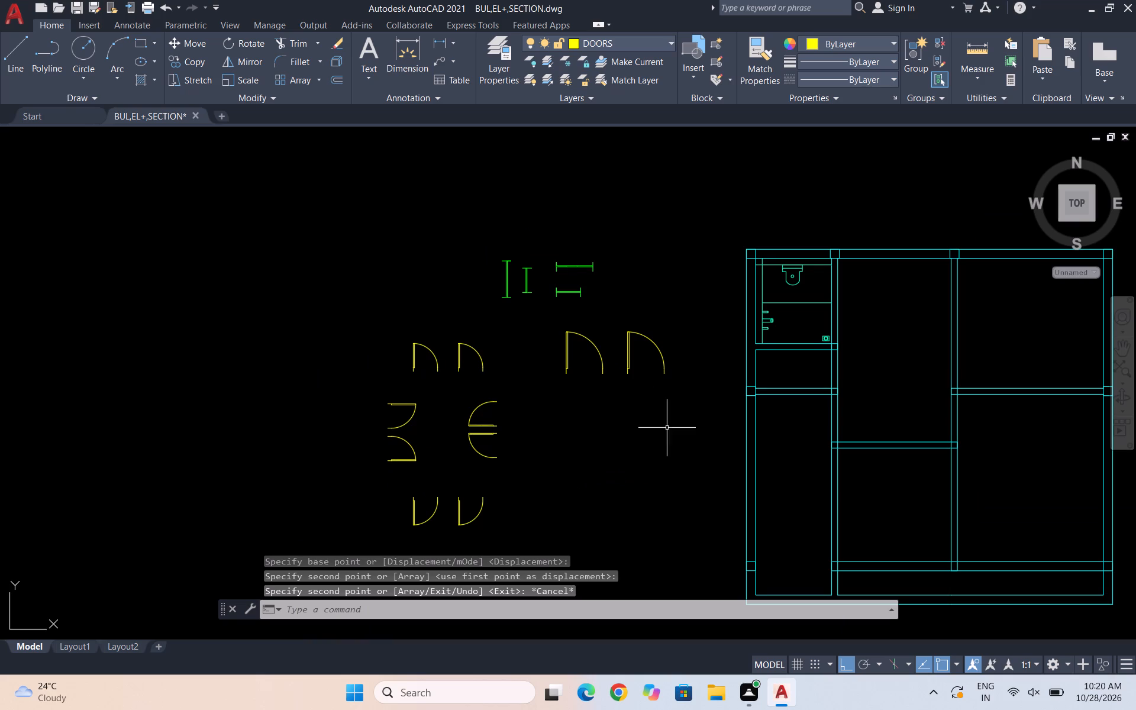
Copy the two upright 3' doors about 6'-8" straight down to form a second row.
click(670, 402)
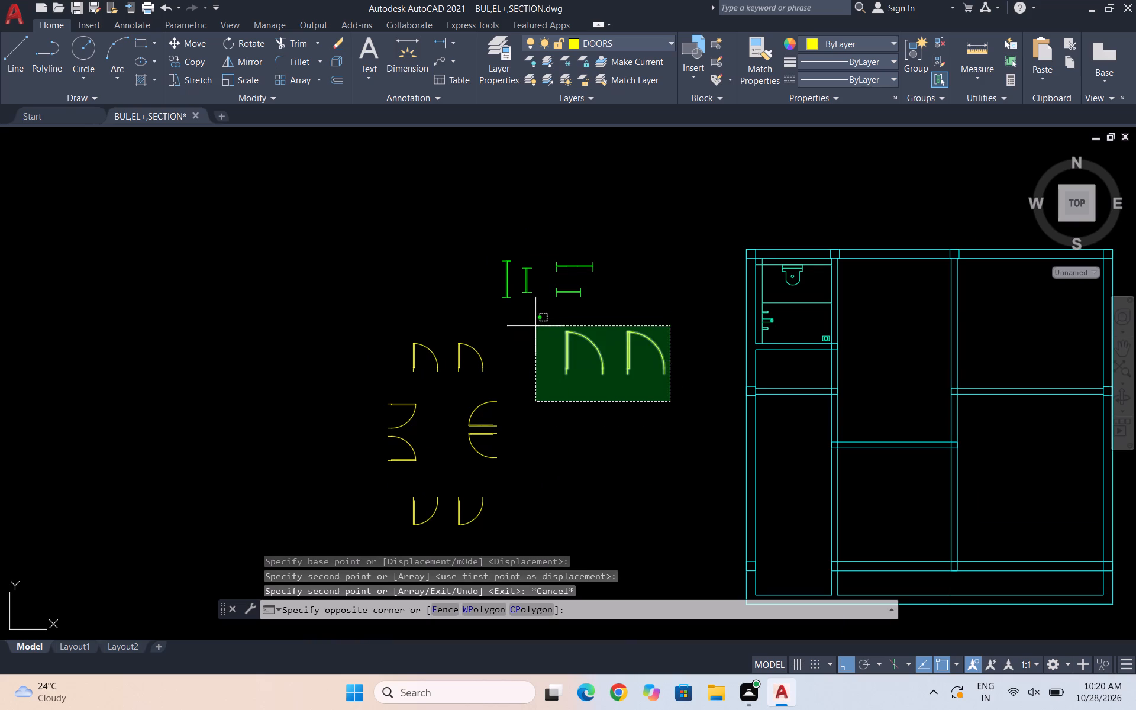
click(536, 326)
text(CO)
key(Return)
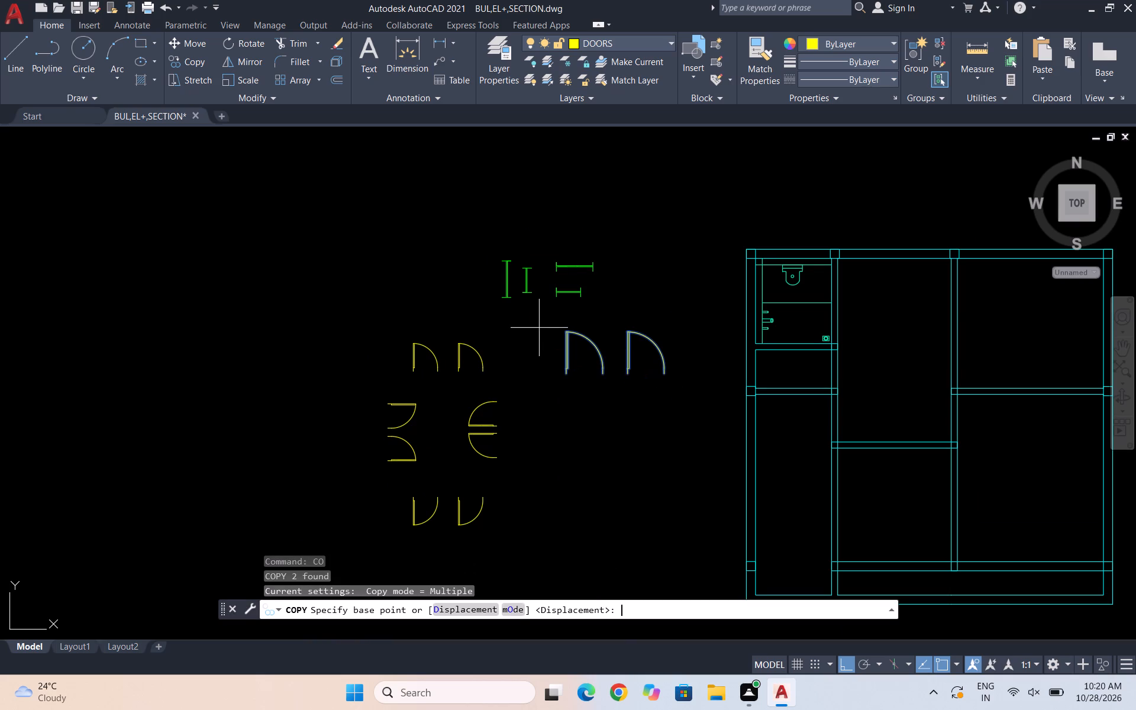
click(602, 375)
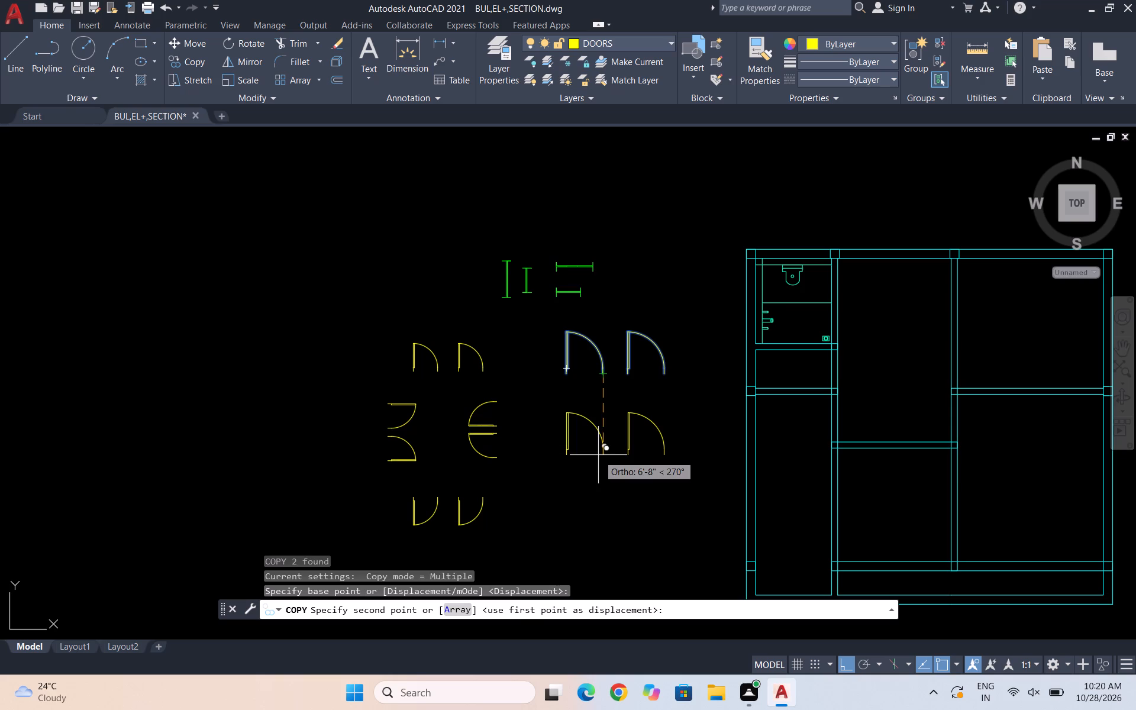
click(598, 455)
key(Escape)
scroll(716, 333, down, 1)
scroll(641, 370, up, 1)
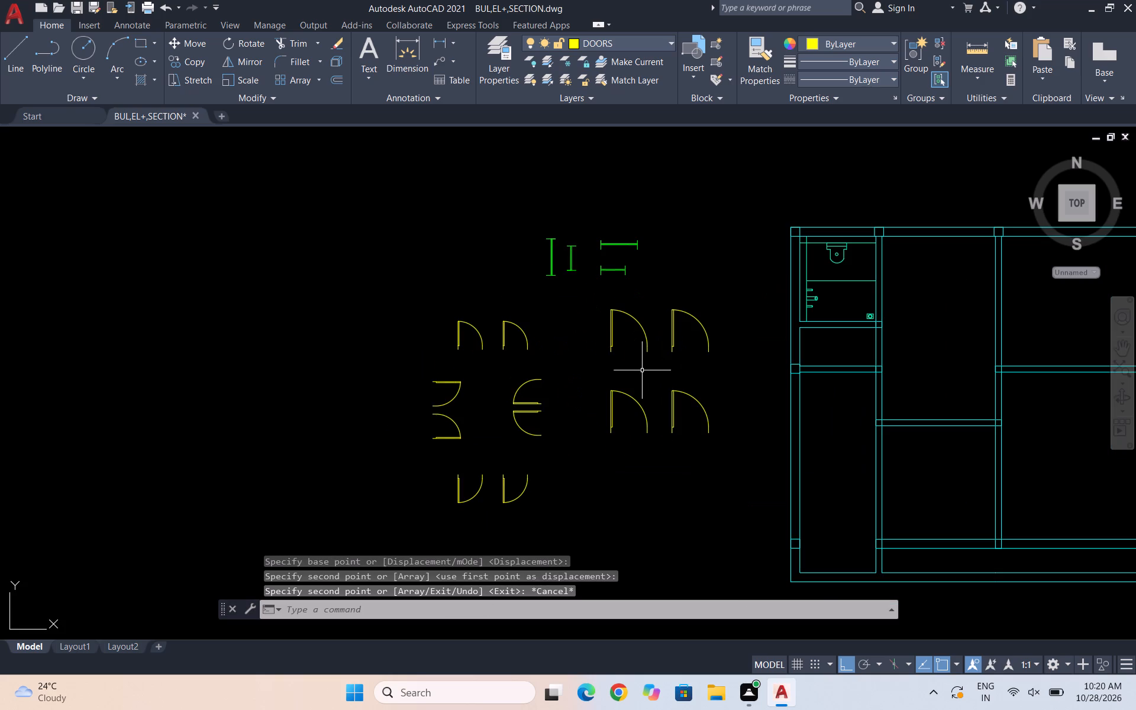
scroll(642, 370, up, 1)
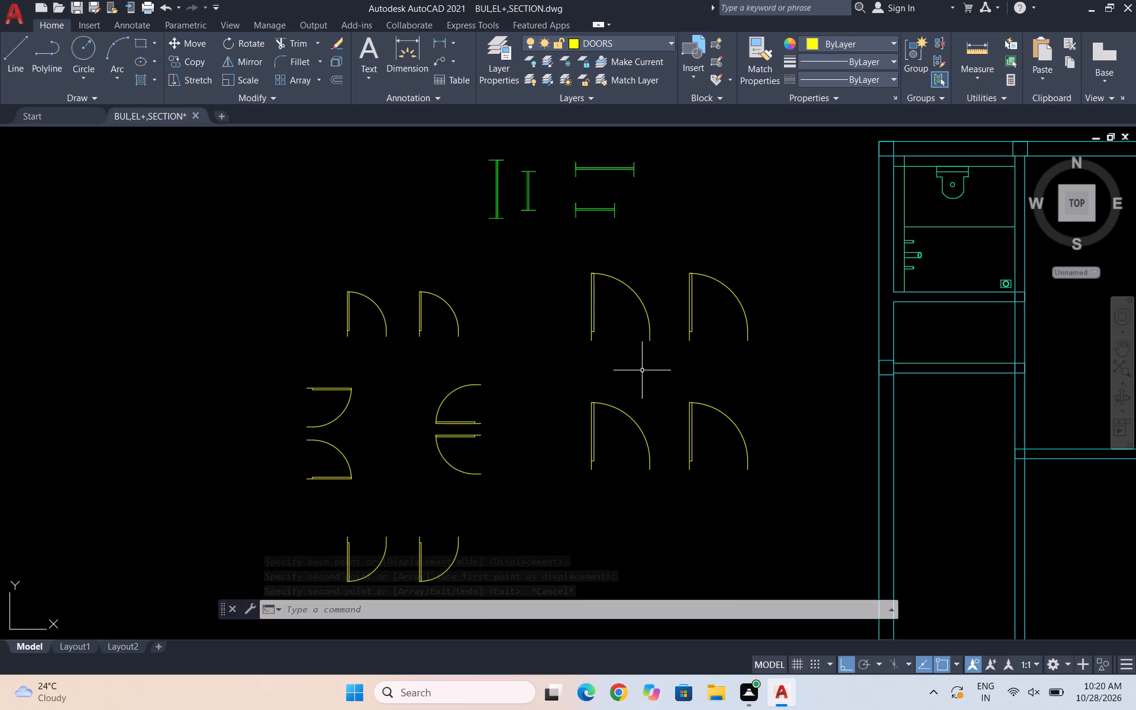
key(Escape)
Rotate the lower pair of 3' doors 90° counterclockwise about a point just below the right door.
click(786, 514)
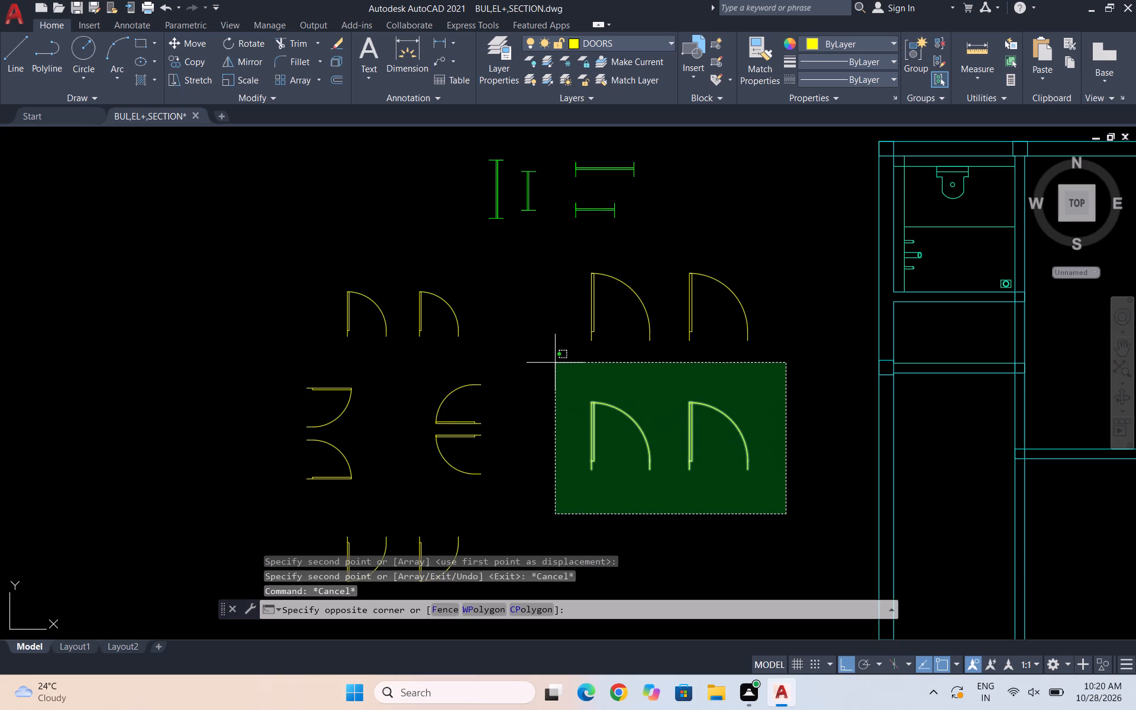
click(556, 367)
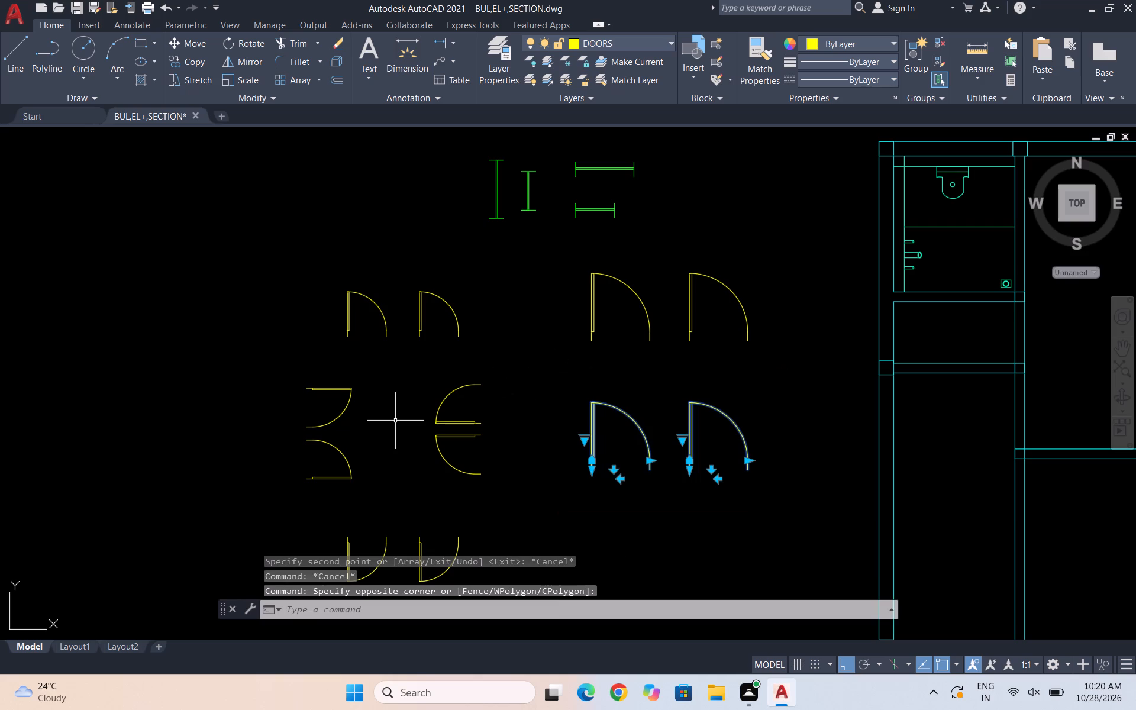
text(RO)
key(Return)
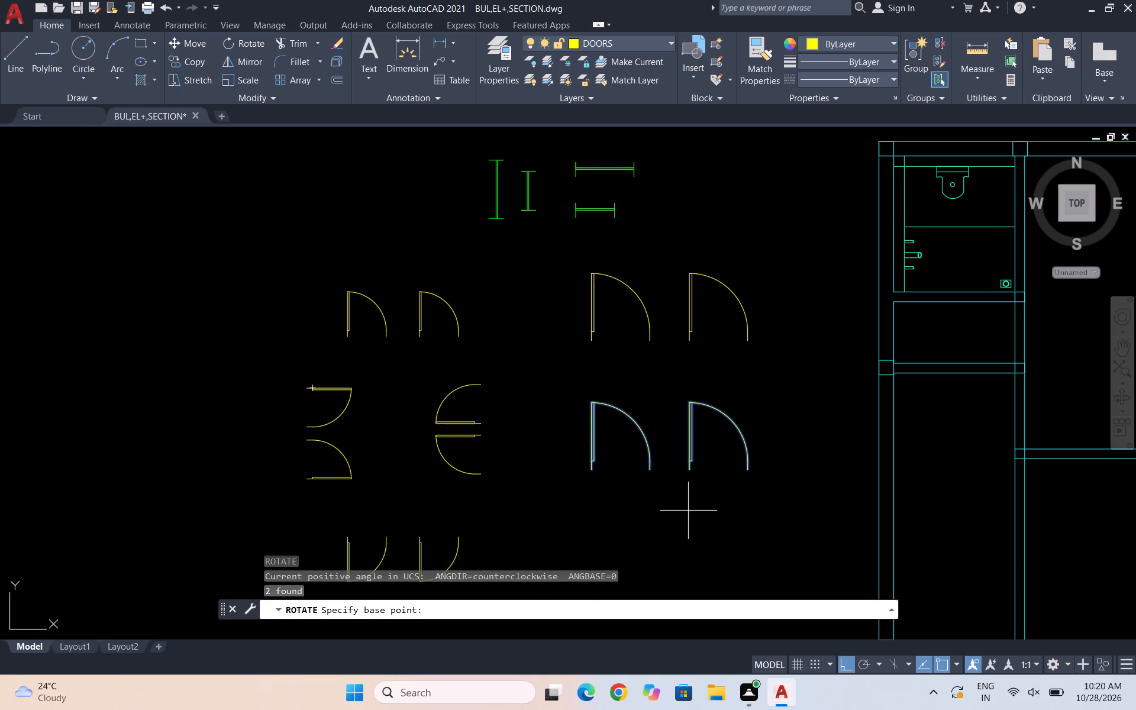
click(689, 510)
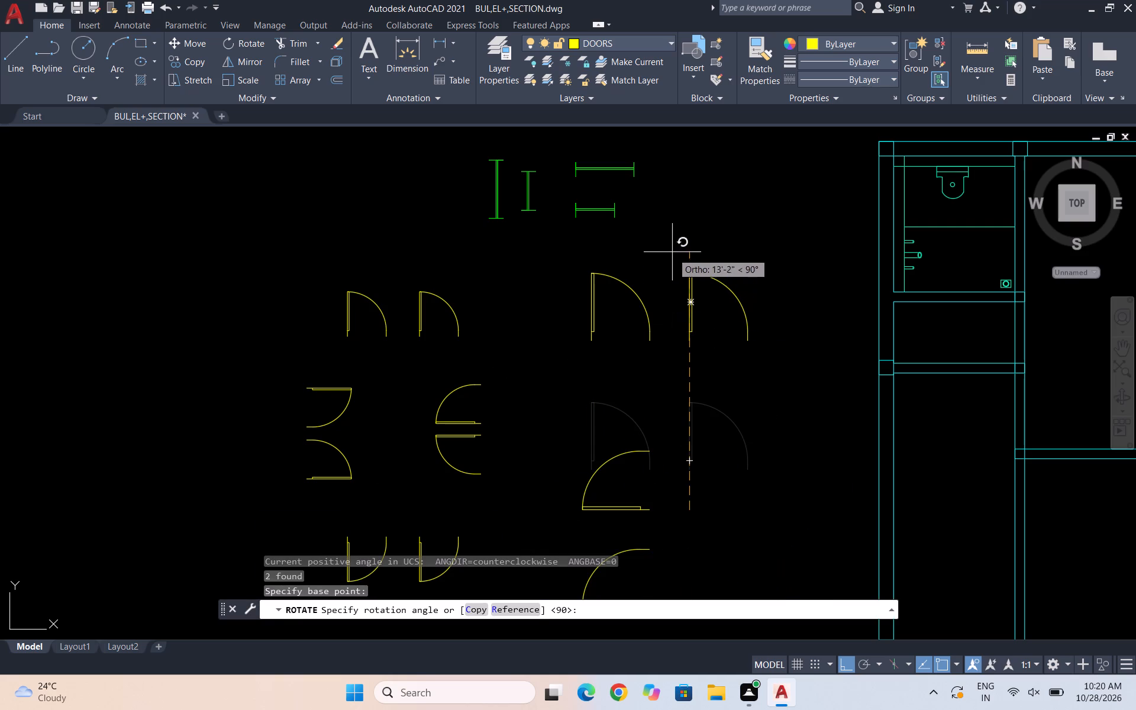
click(674, 204)
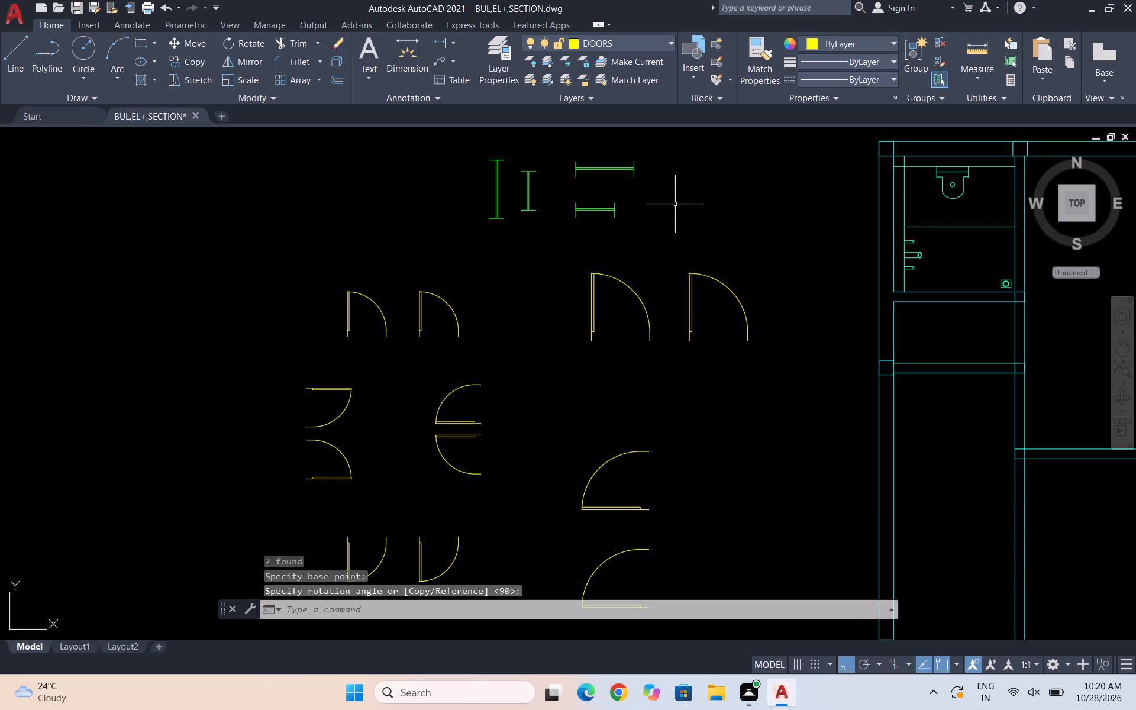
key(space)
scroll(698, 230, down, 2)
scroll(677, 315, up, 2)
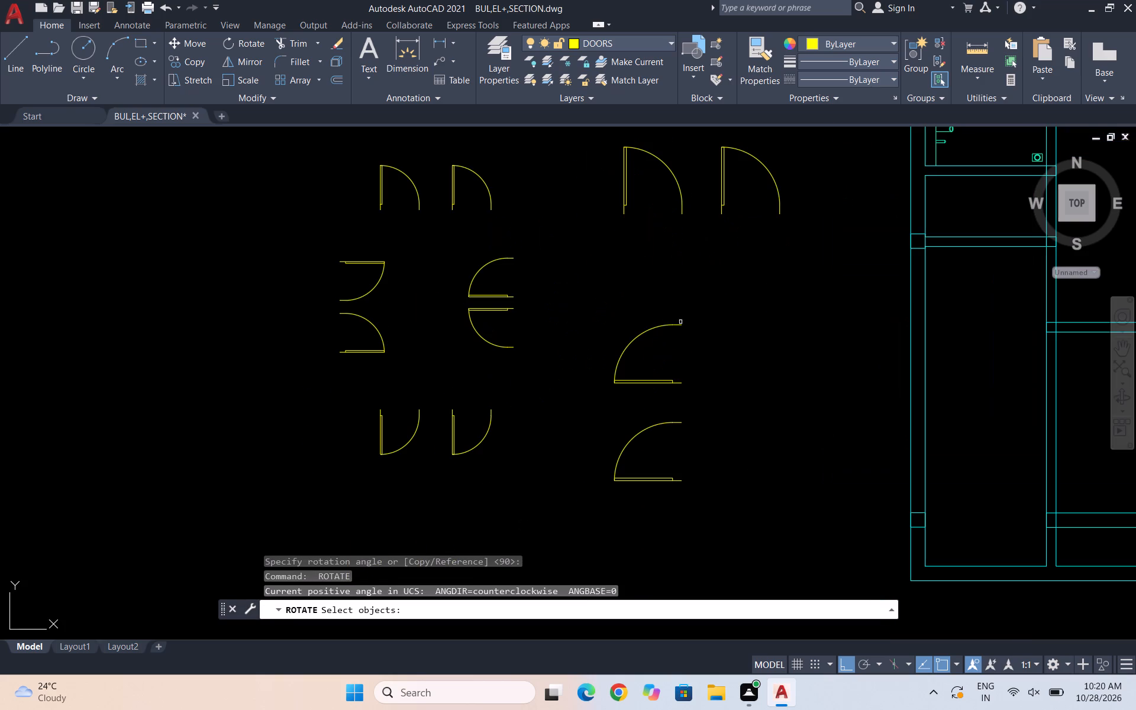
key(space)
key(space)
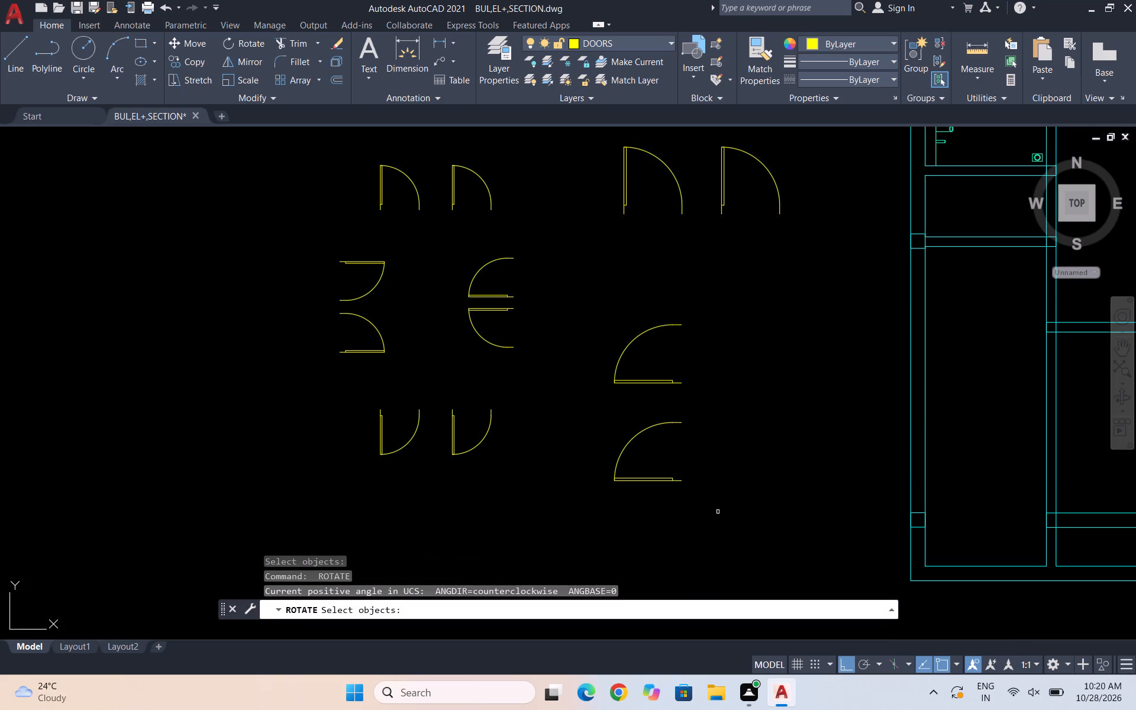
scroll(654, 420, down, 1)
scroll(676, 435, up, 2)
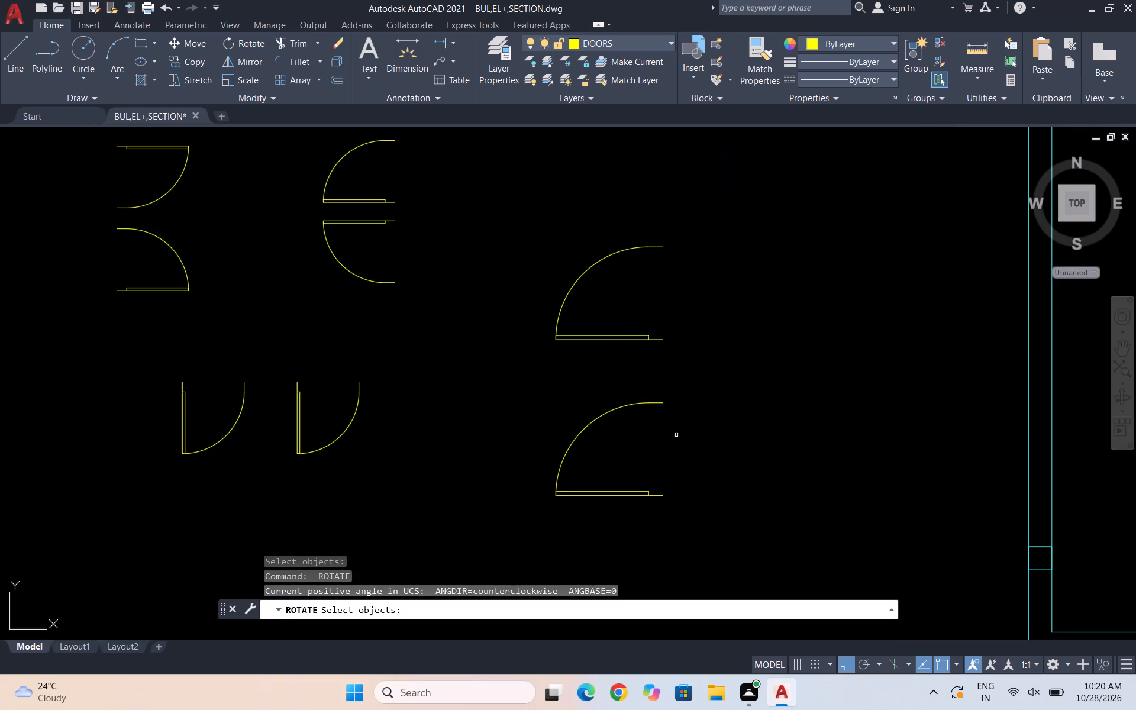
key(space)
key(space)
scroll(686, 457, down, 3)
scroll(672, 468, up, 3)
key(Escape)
Move the two rotated 3' doors straight up, closer beneath the left upright 3' door.
click(703, 509)
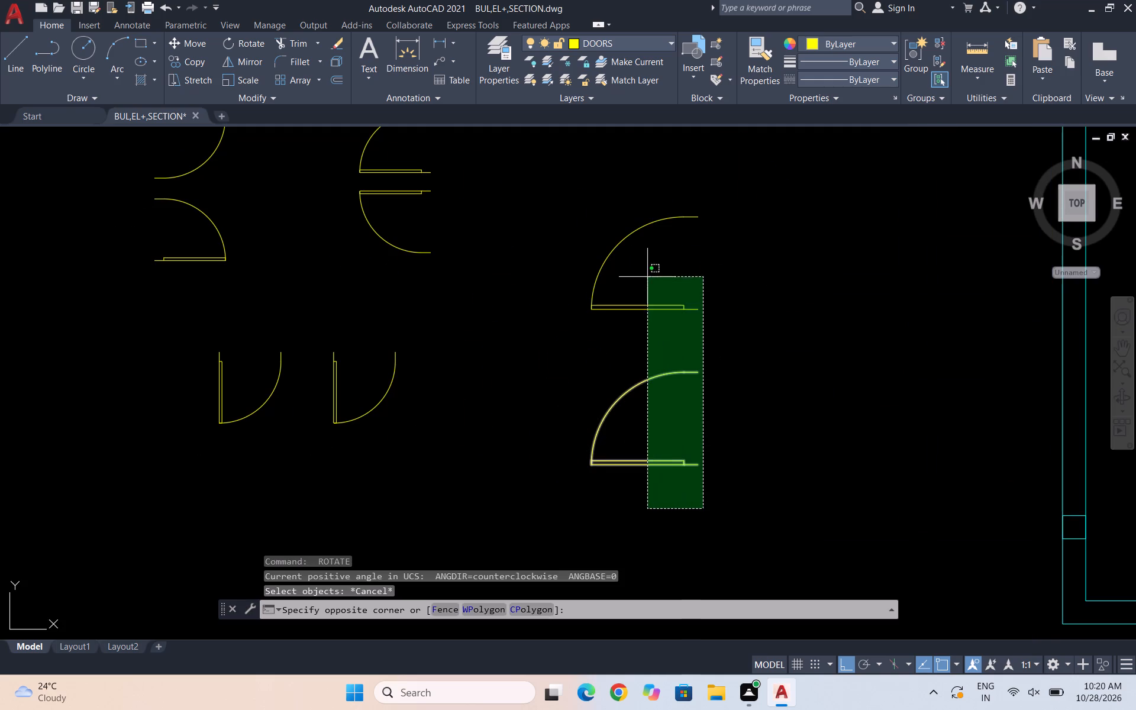
click(589, 199)
scroll(560, 382, down, 2)
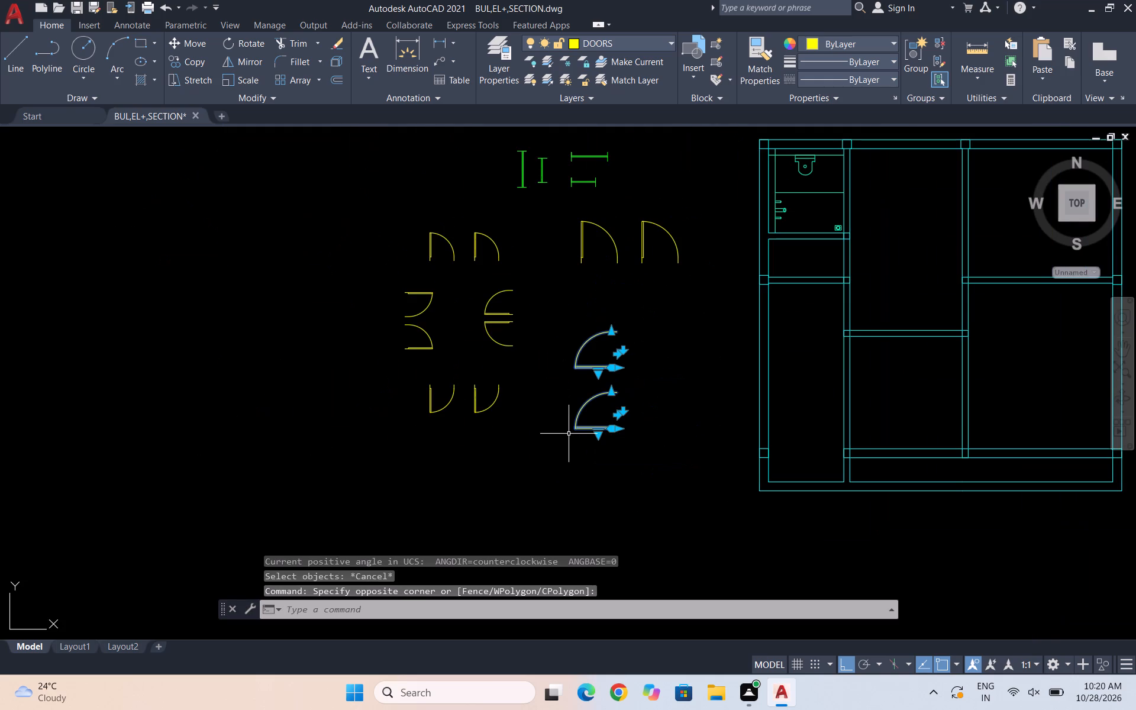
key(m)
key(Return)
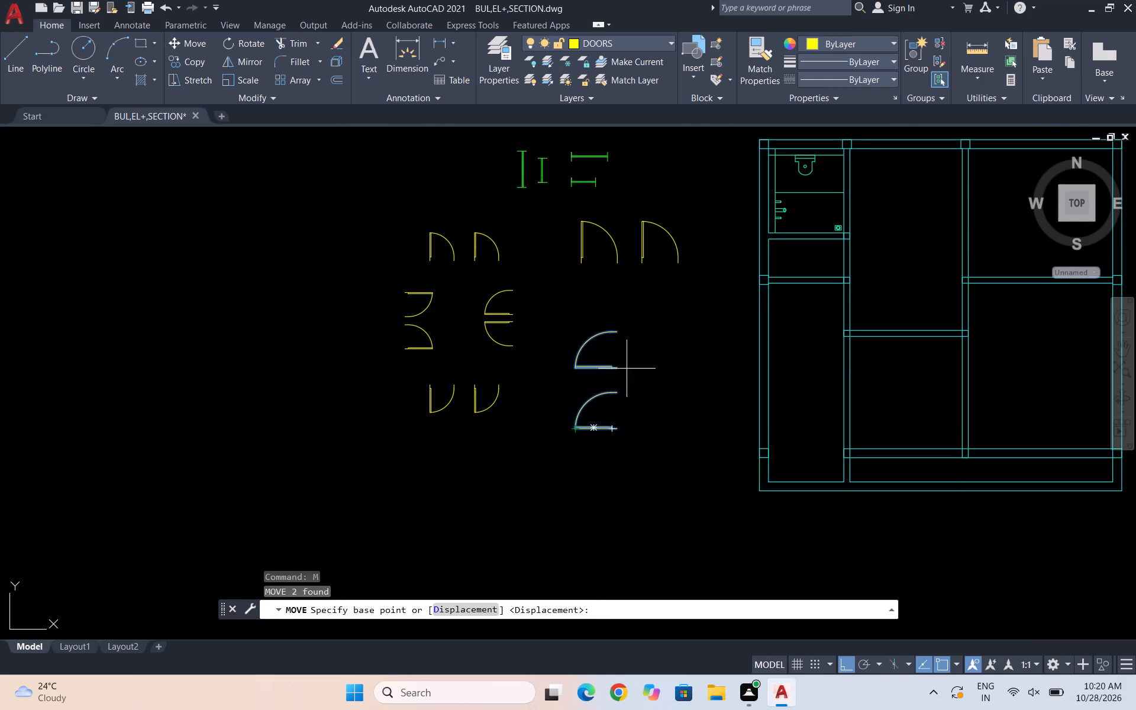
click(628, 368)
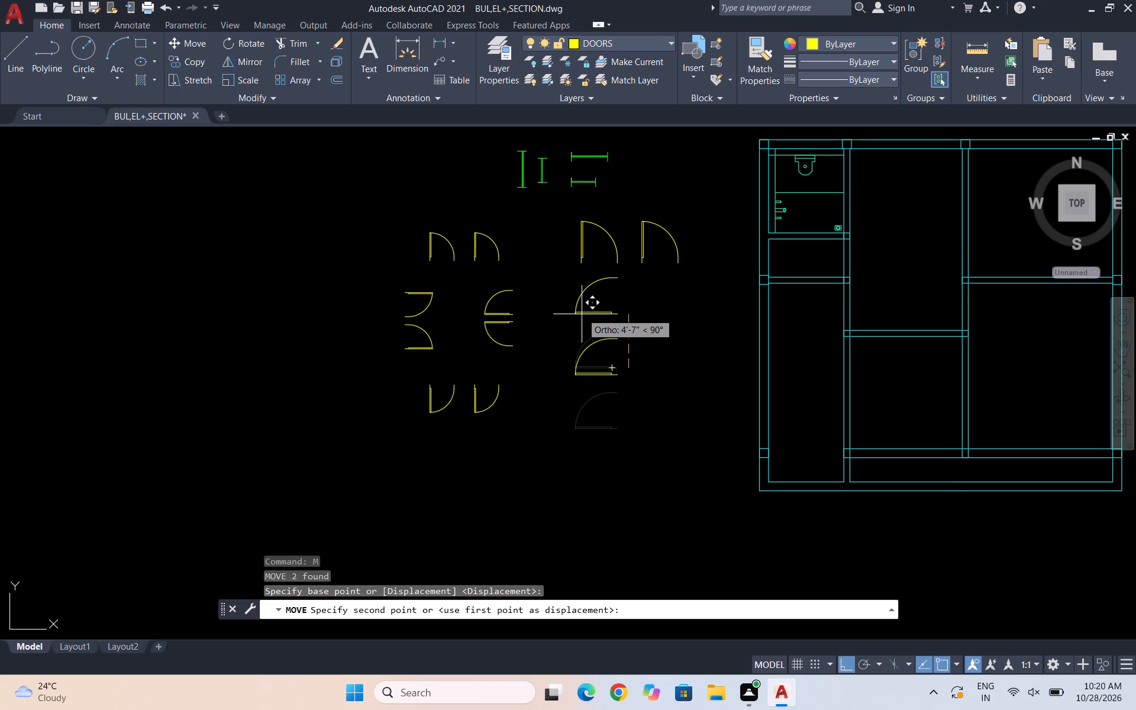
click(591, 323)
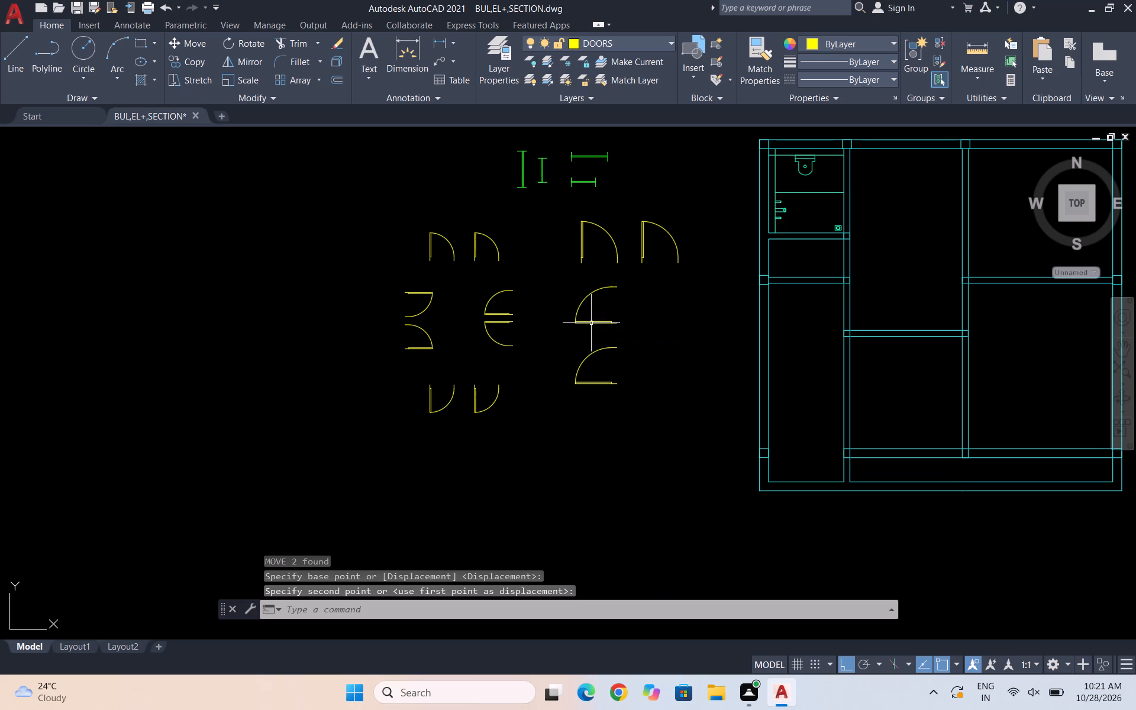
key(Escape)
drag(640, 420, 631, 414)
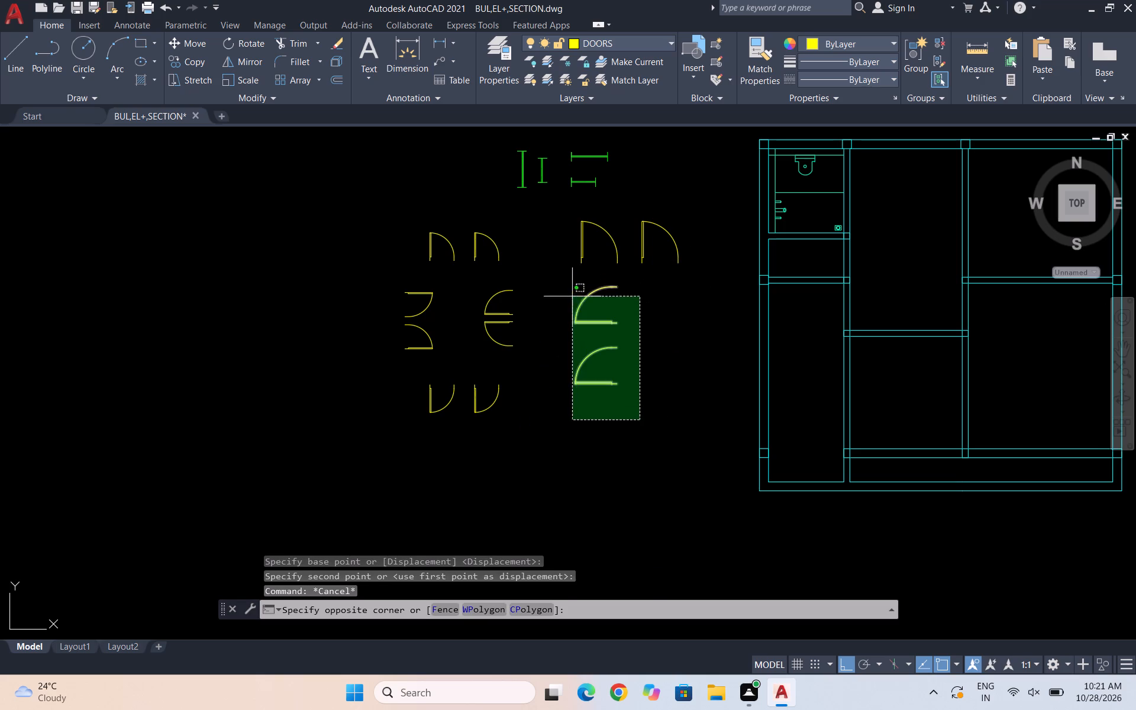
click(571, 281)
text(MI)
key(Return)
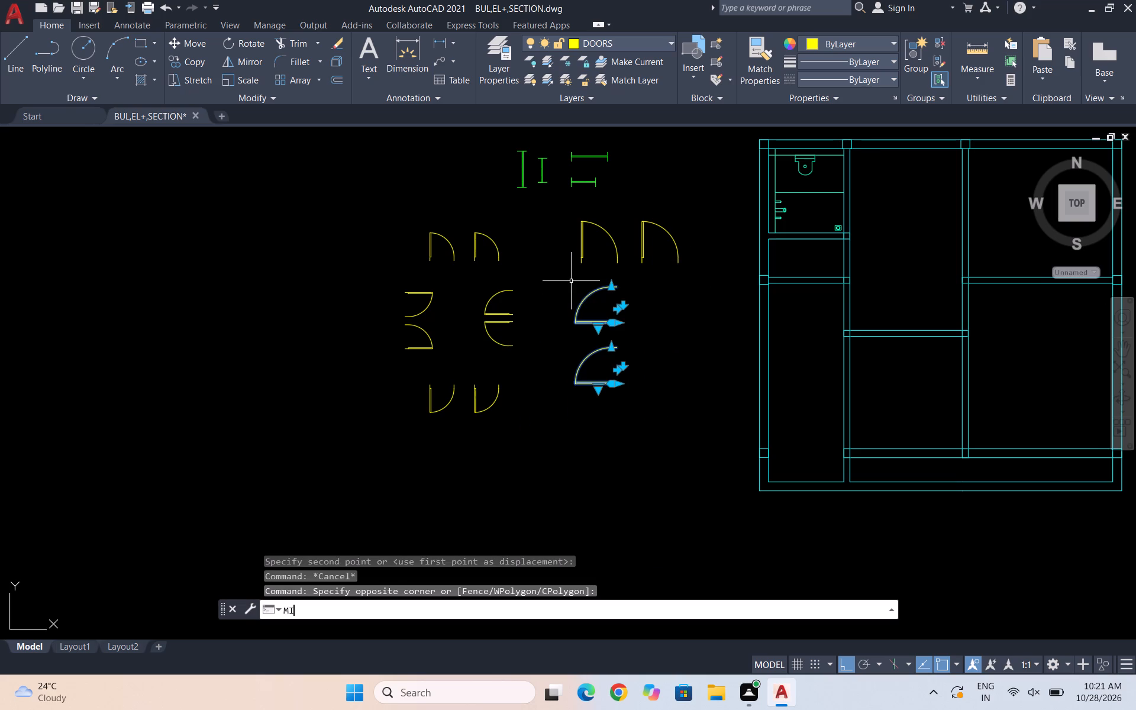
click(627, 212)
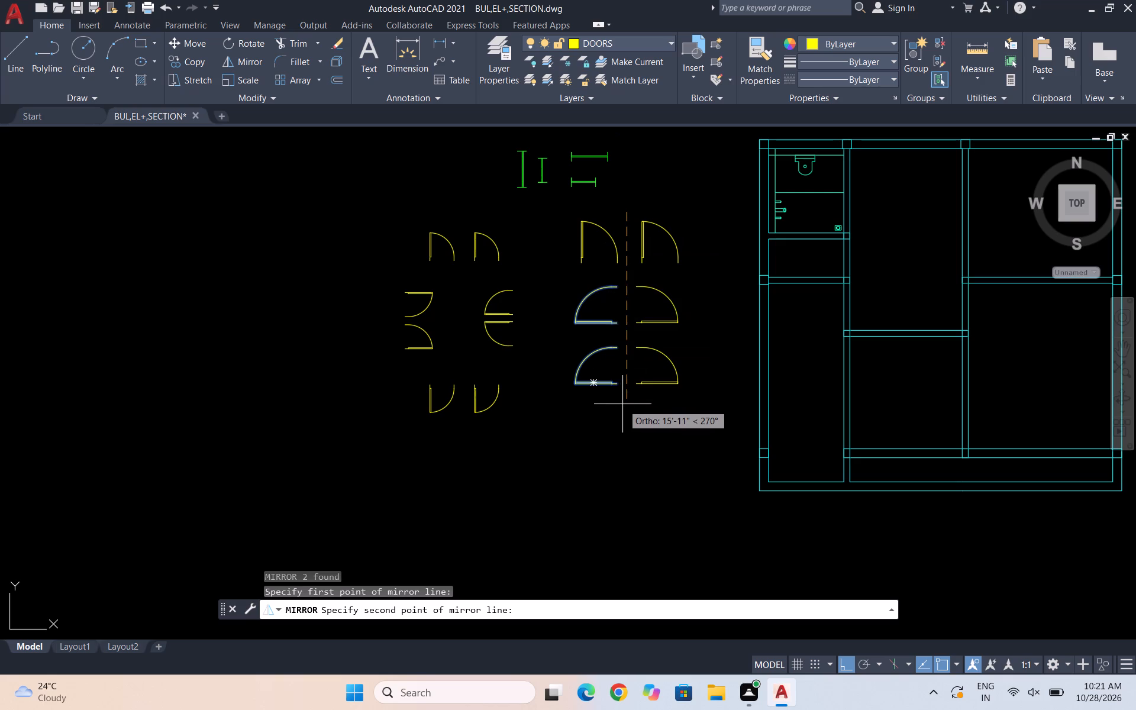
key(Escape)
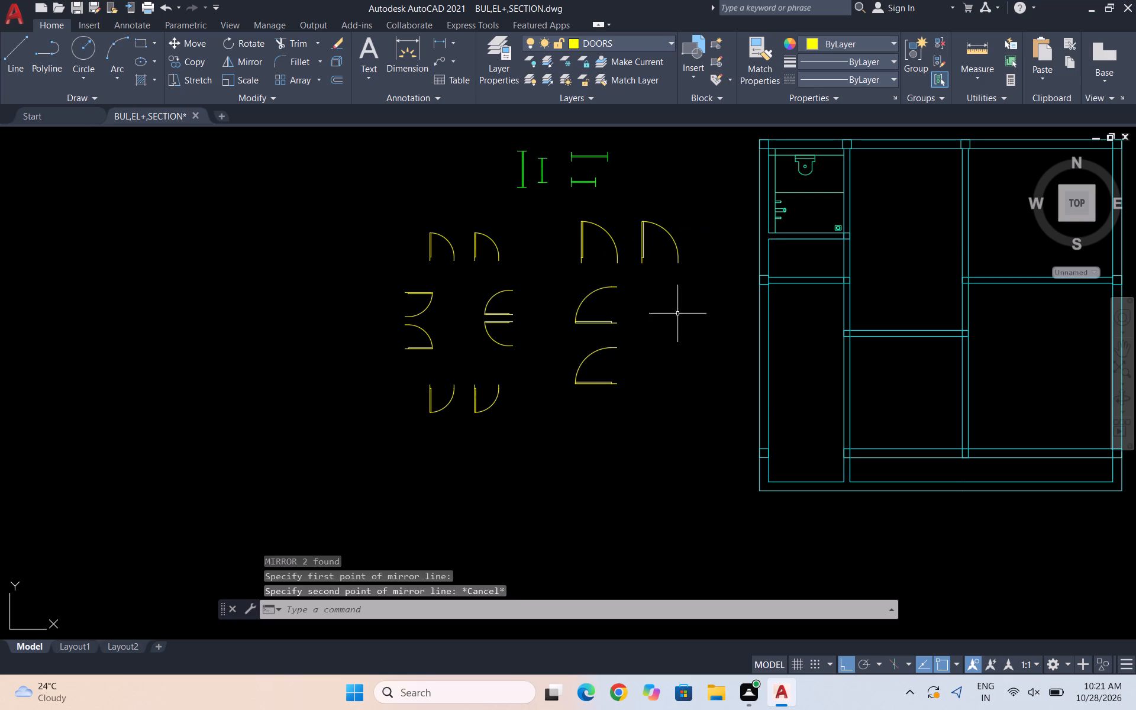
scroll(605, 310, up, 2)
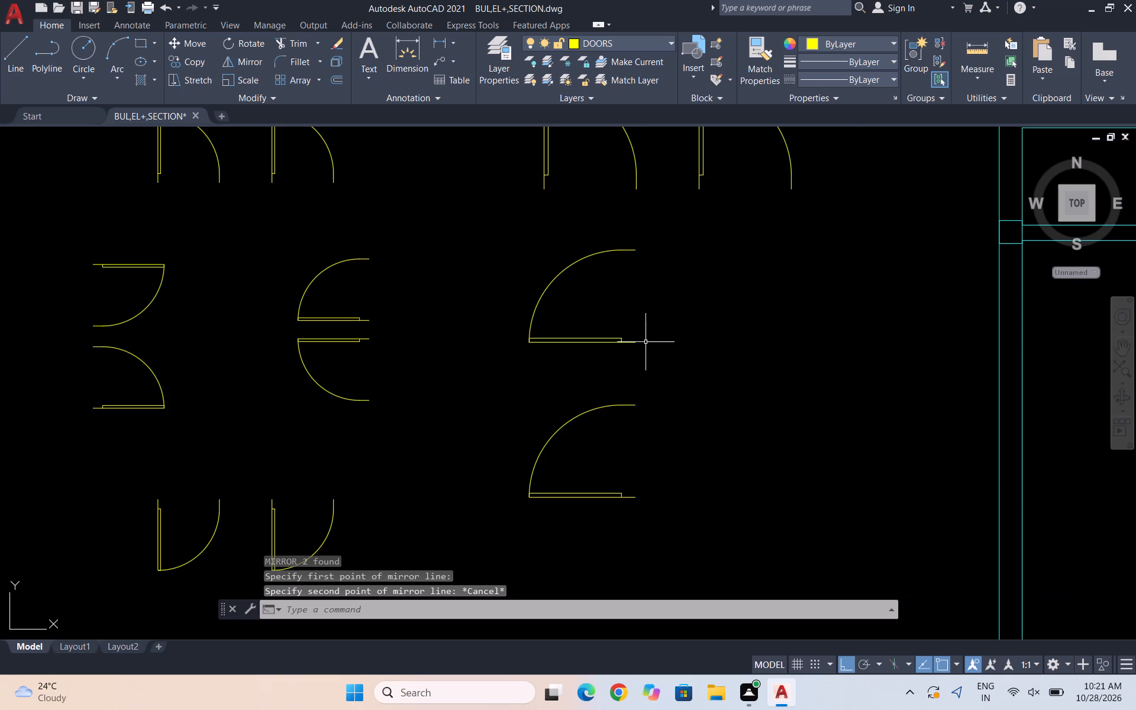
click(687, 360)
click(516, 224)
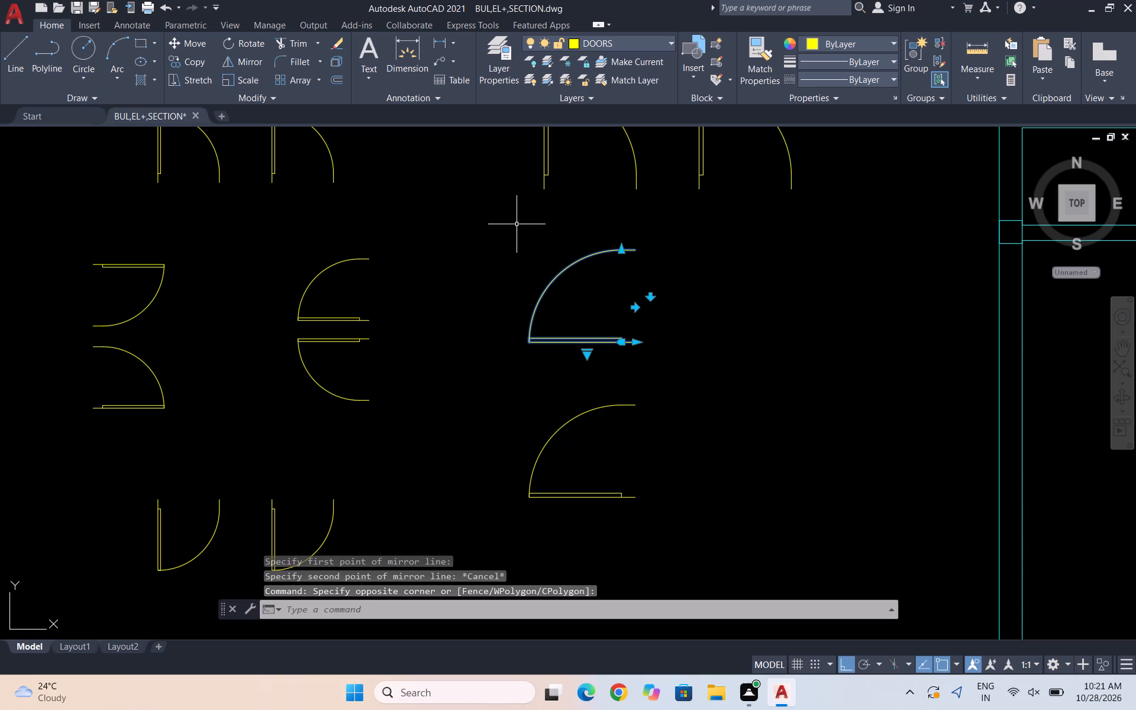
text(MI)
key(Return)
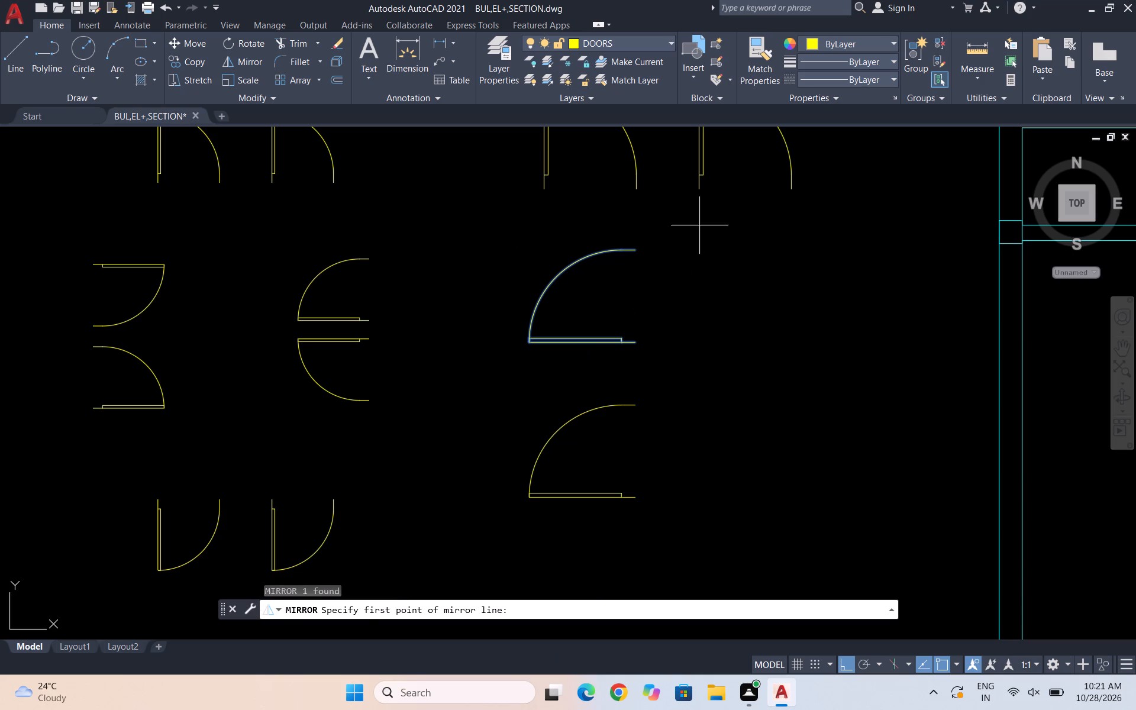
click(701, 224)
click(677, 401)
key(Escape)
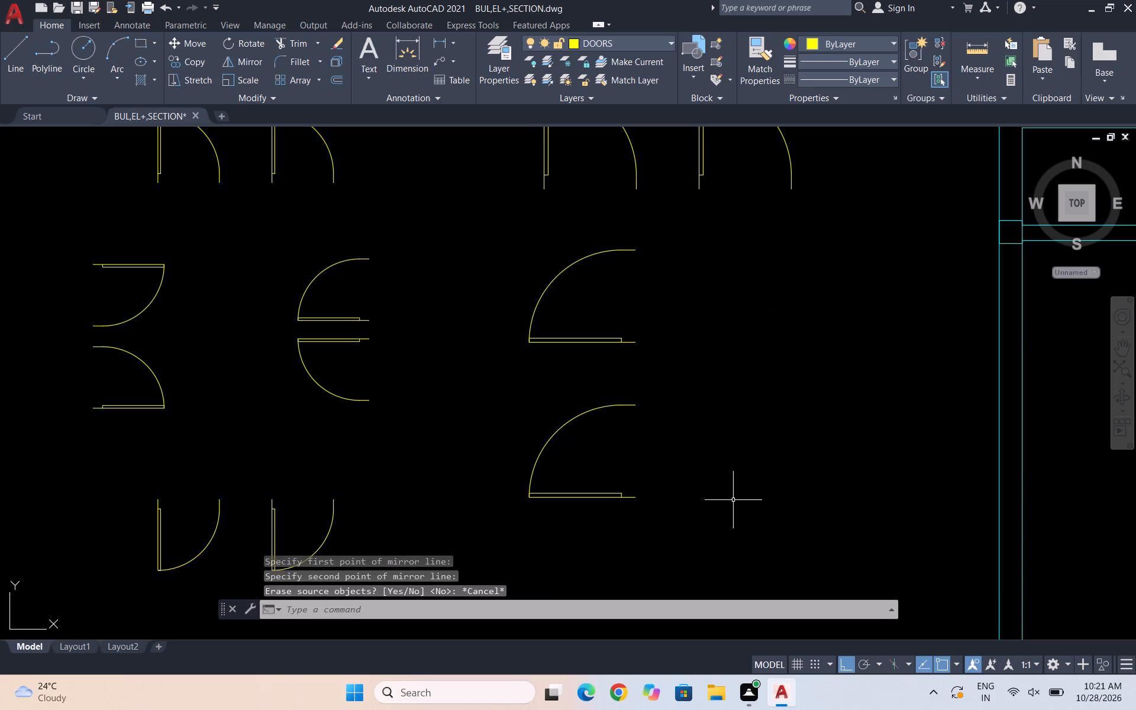
Mirror the two rotated 3' doors across a vertical line just to their right, keeping the originals.
drag(701, 550, 677, 535)
click(489, 218)
text(MI)
key(Return)
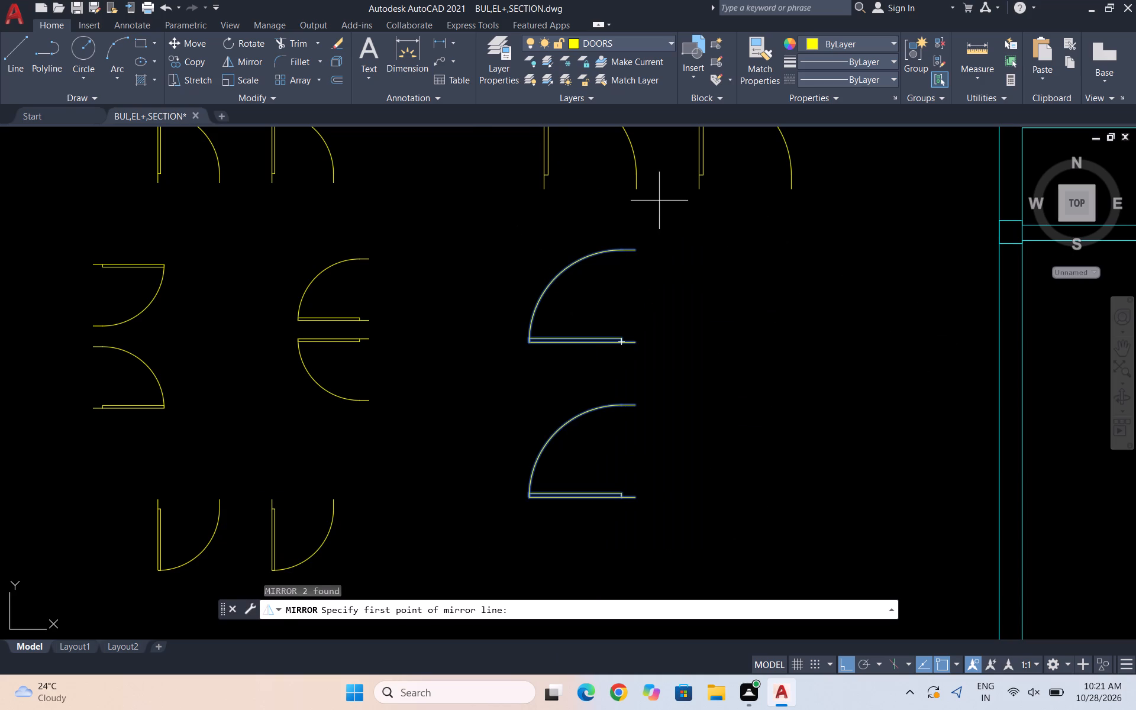
click(672, 205)
click(686, 529)
scroll(657, 470, down, 1)
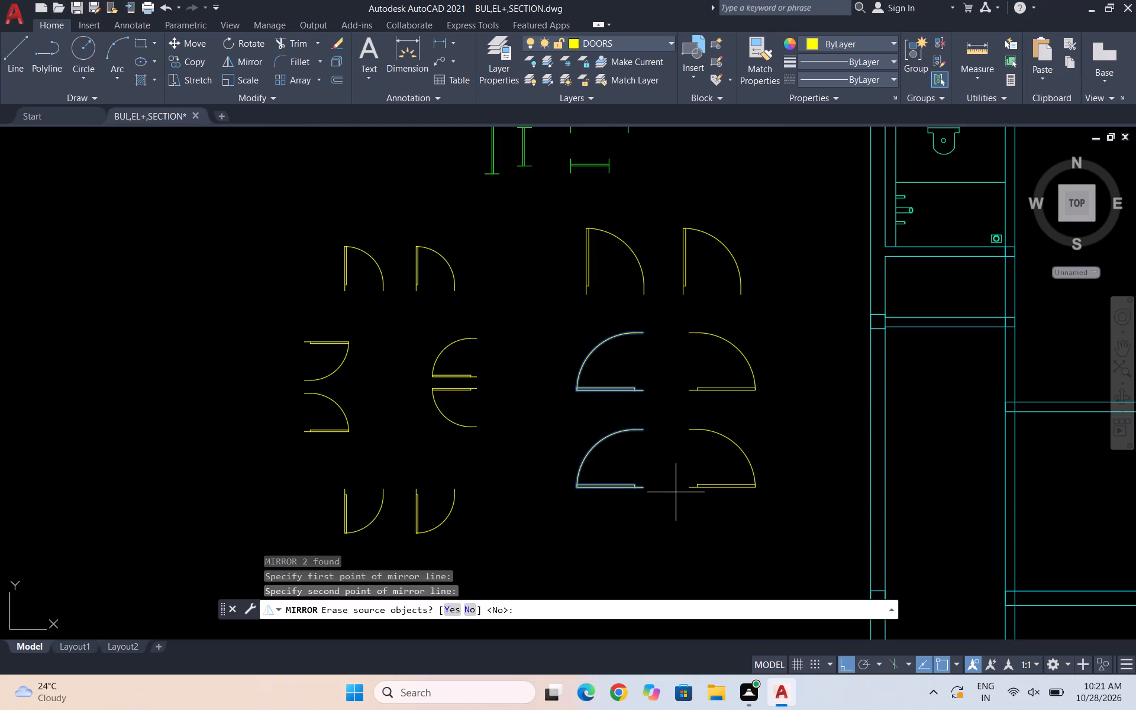
click(676, 492)
key(space)
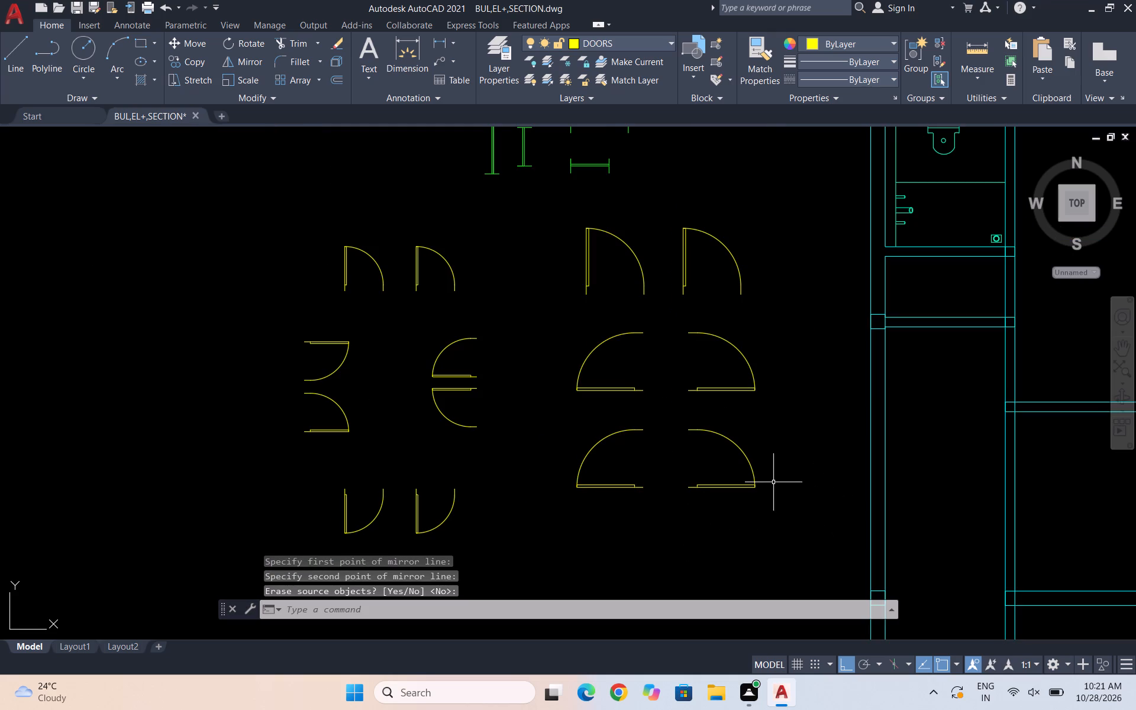
Mirror the two upright 3' doors across a horizontal line just below the lower rotated row, keeping the originals.
scroll(735, 338, down, 1)
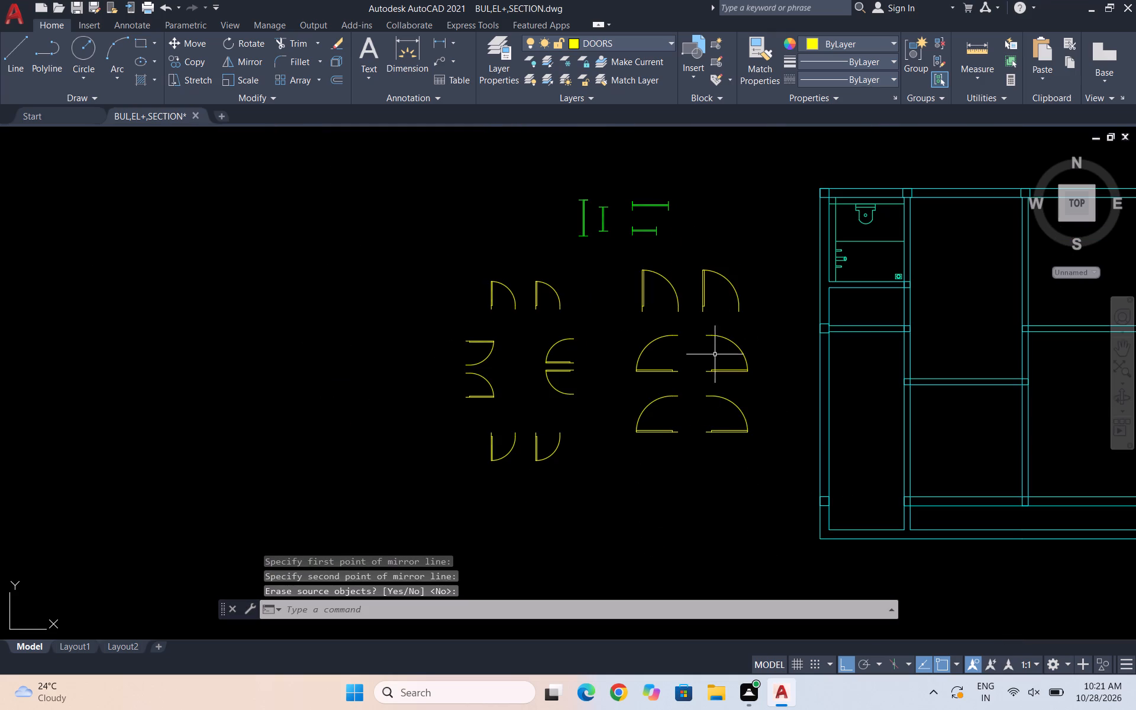
click(763, 322)
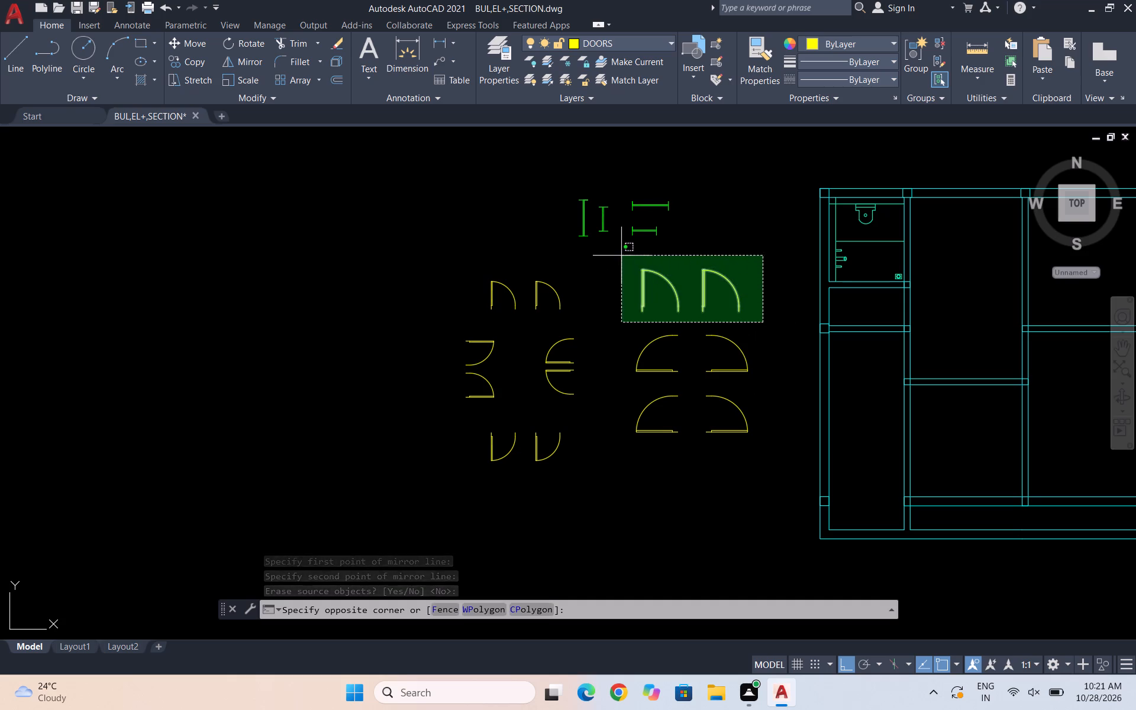
click(621, 256)
text(MI)
key(Return)
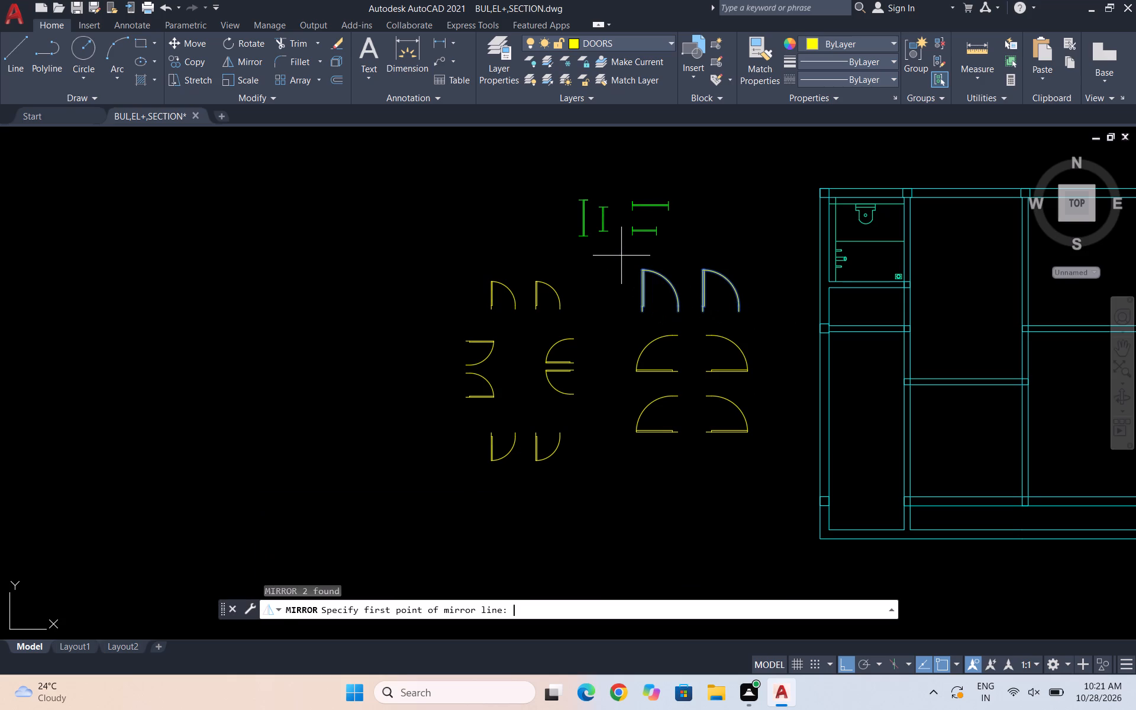
click(754, 441)
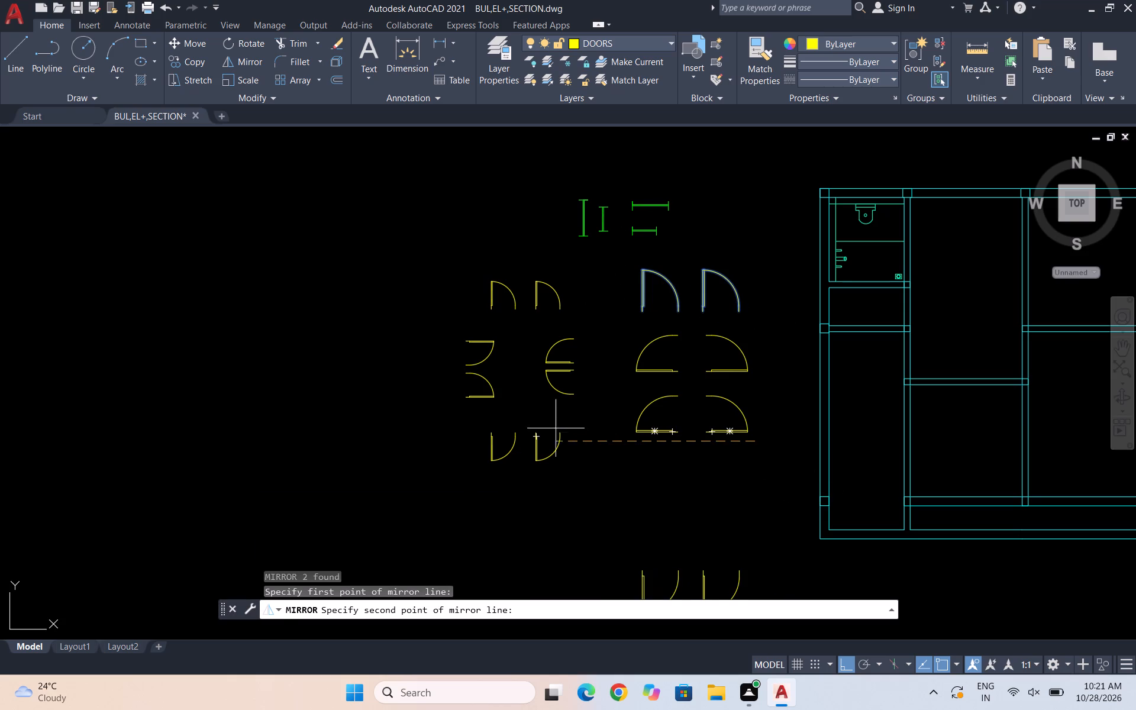
click(281, 438)
scroll(364, 403, down, 2)
key(space)
Move the downward-mirrored pair of 3' doors straight up, close beneath the lower row of rotated doors.
scroll(472, 473, up, 2)
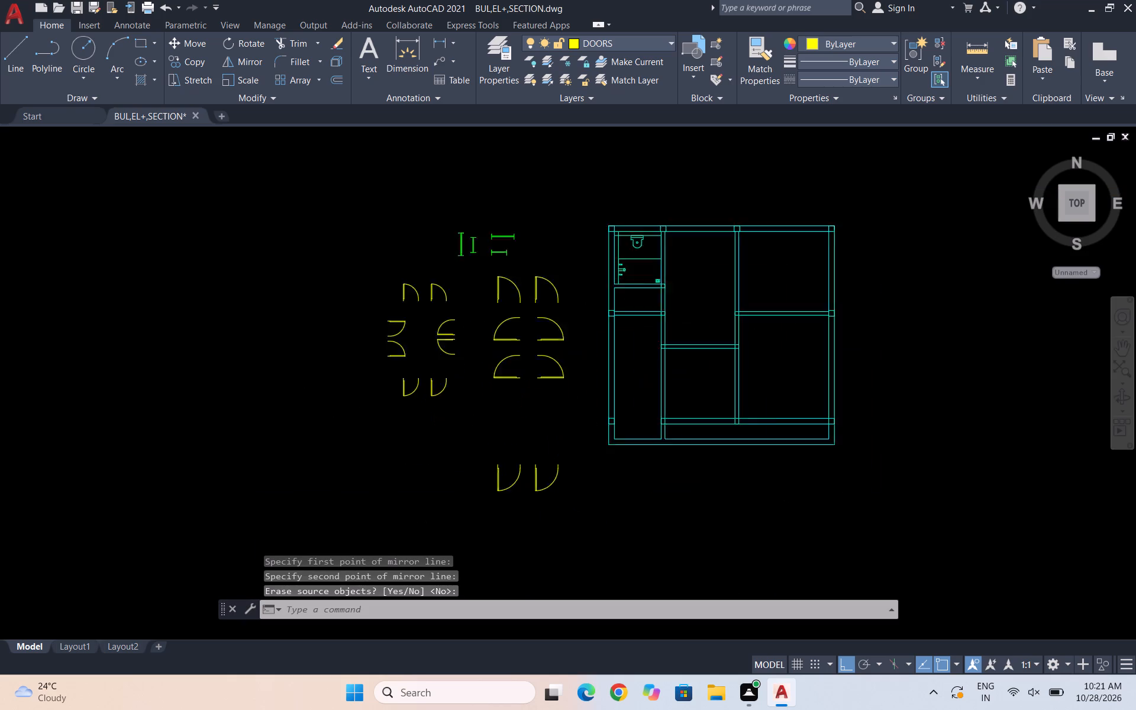
drag(642, 528, 627, 519)
click(475, 430)
key(m)
key(Return)
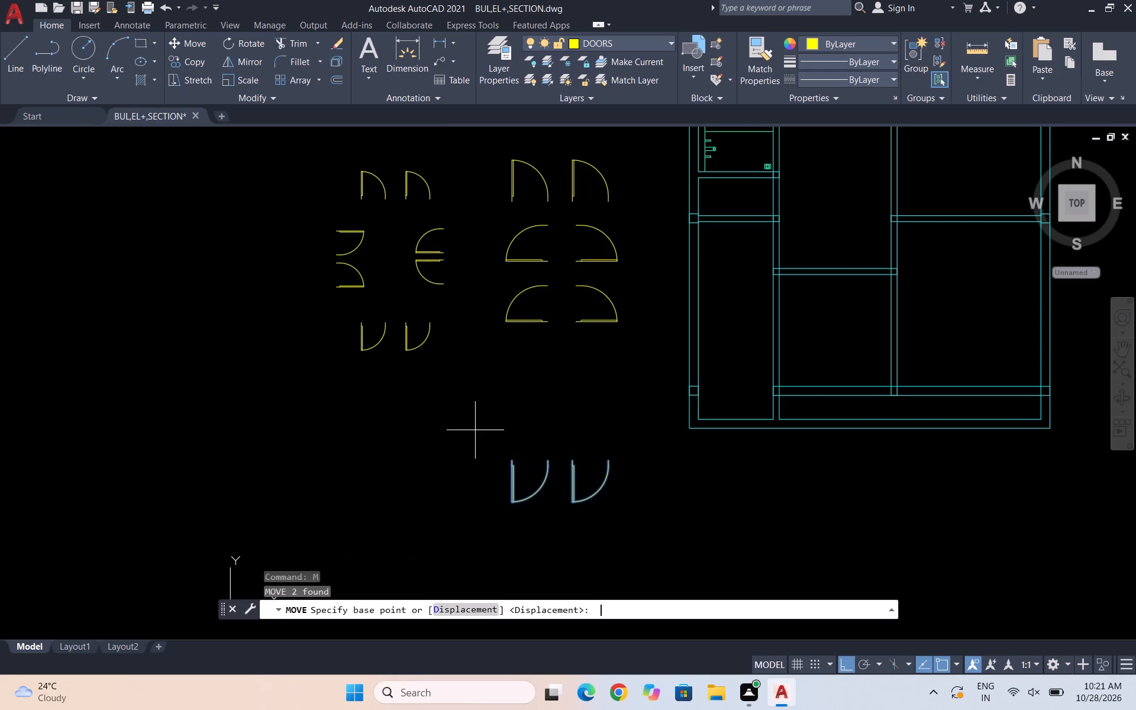
click(573, 498)
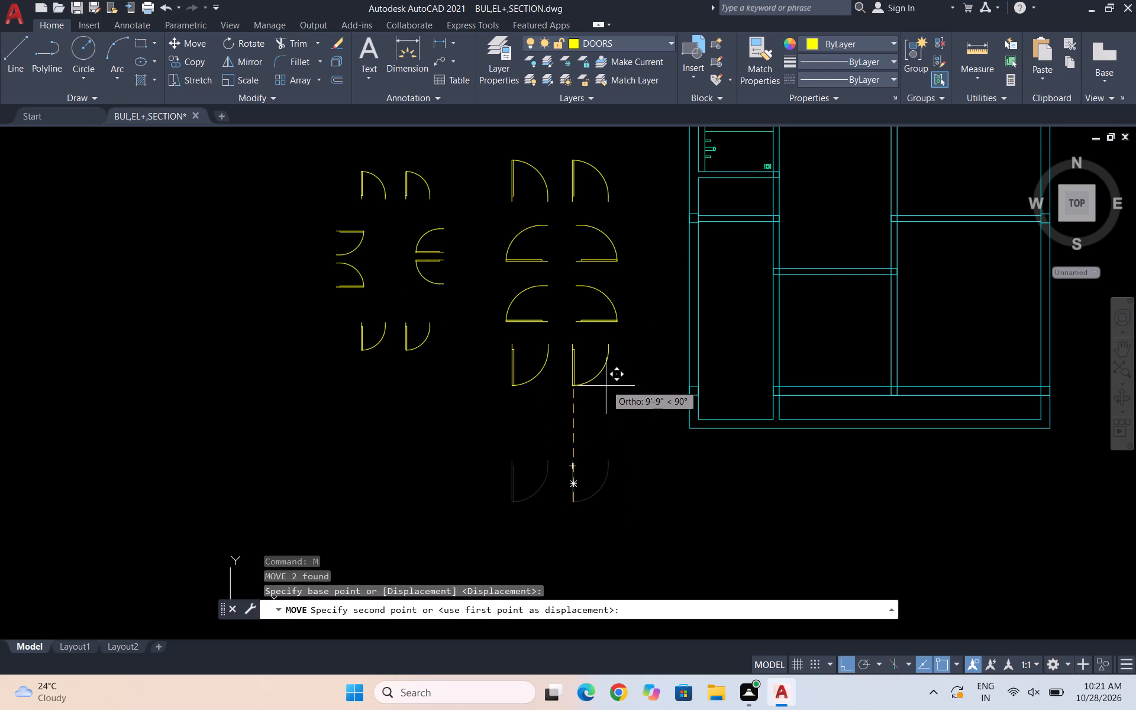
click(605, 393)
scroll(550, 459, down, 1)
key(Escape)
key(Escape)
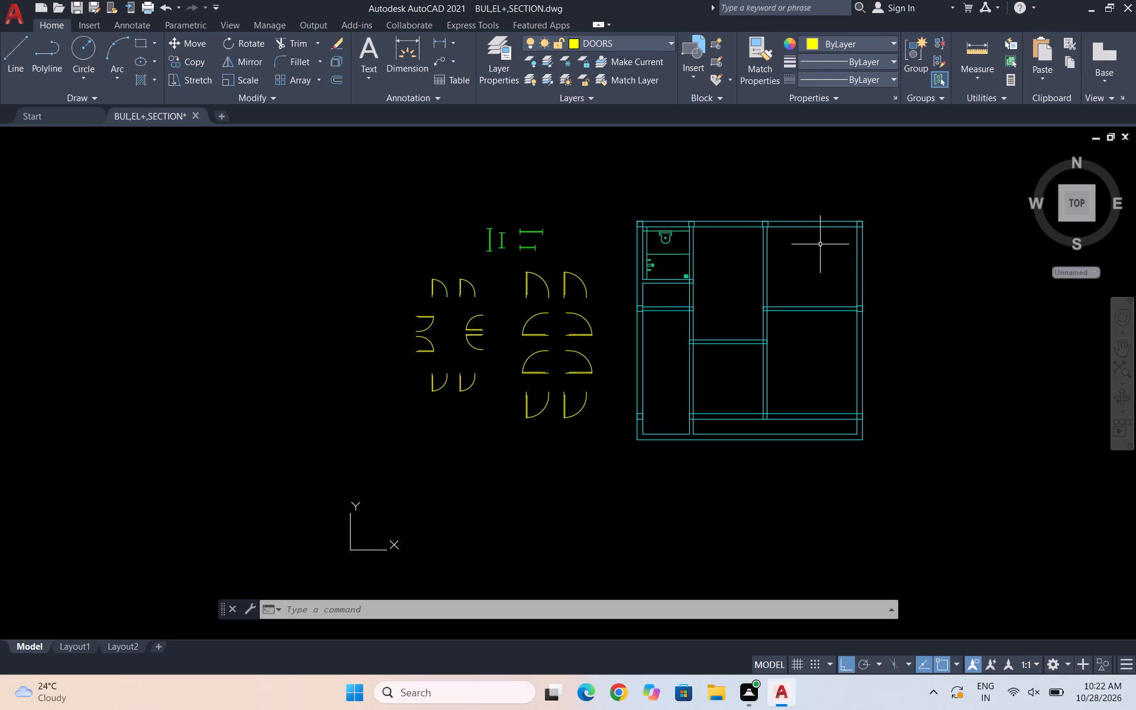
Make FURNITURE the current layer.
scroll(797, 245, up, 1)
key(Escape)
key(Escape)
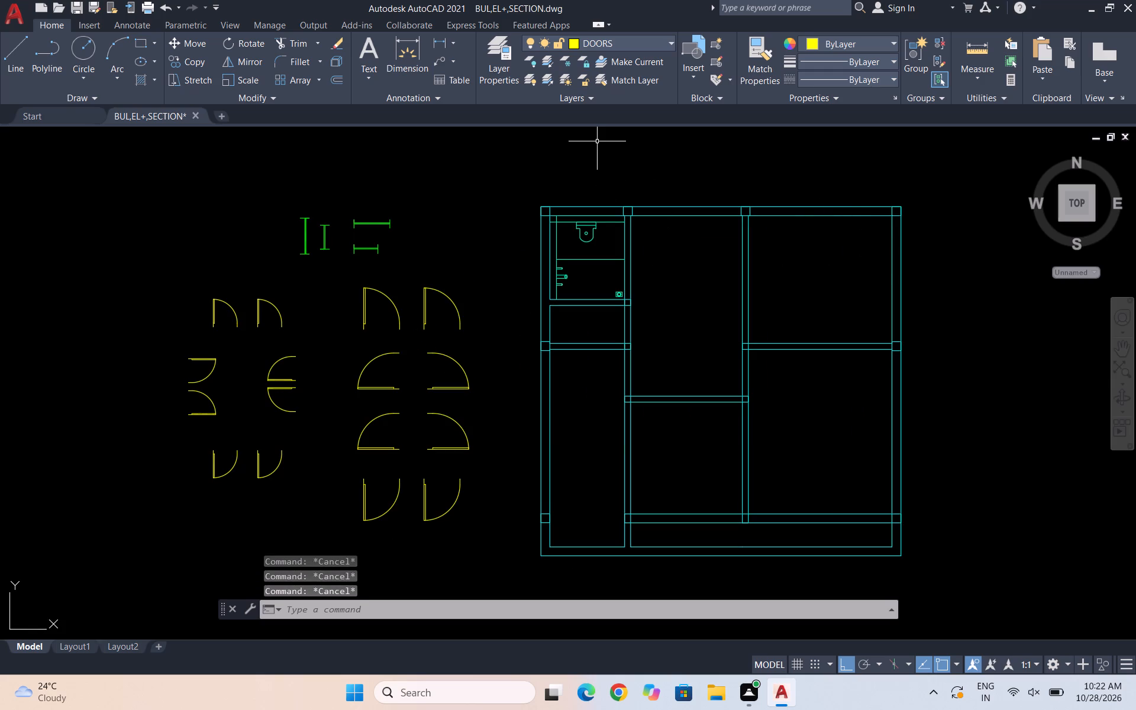
click(648, 46)
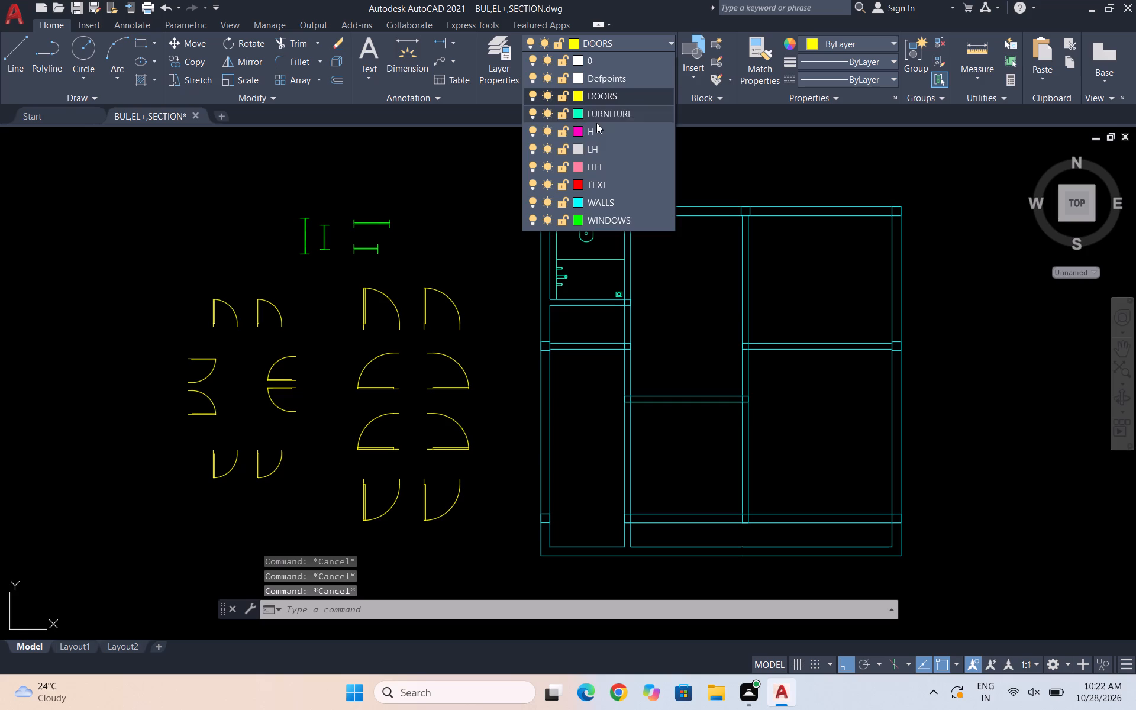
click(612, 115)
Insert the Bed - Queen block from DesignCenter's Home - Space Planner blocks in the empty area right of the floor plan.
key(d)
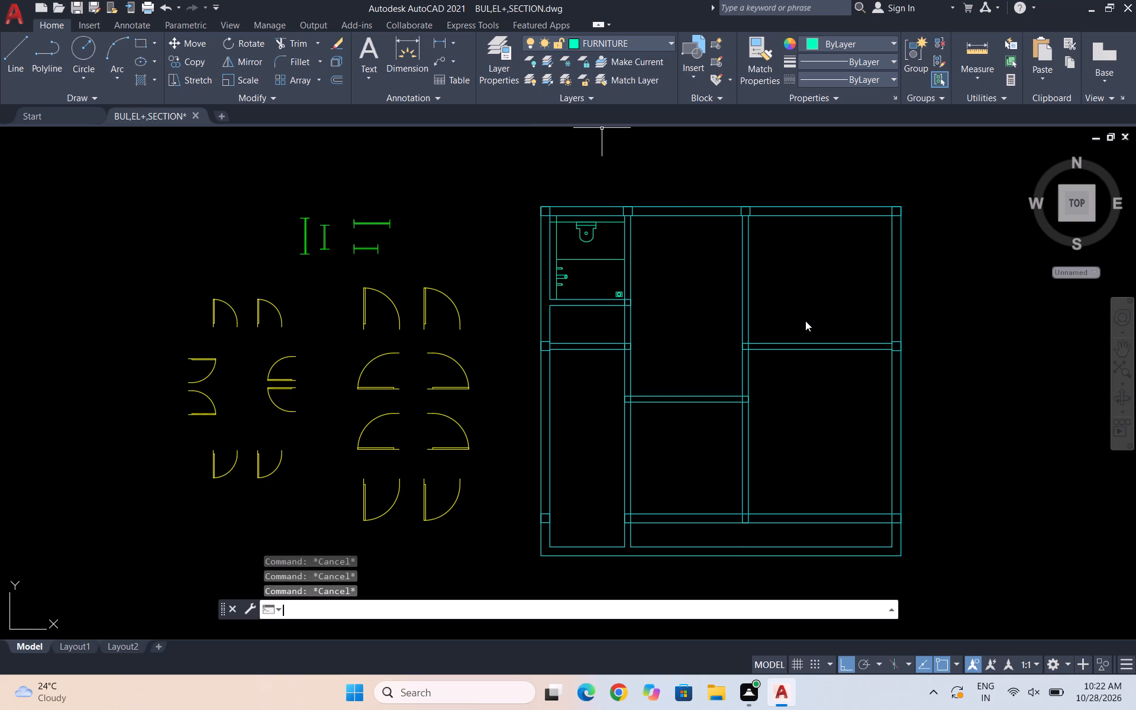
key(c)
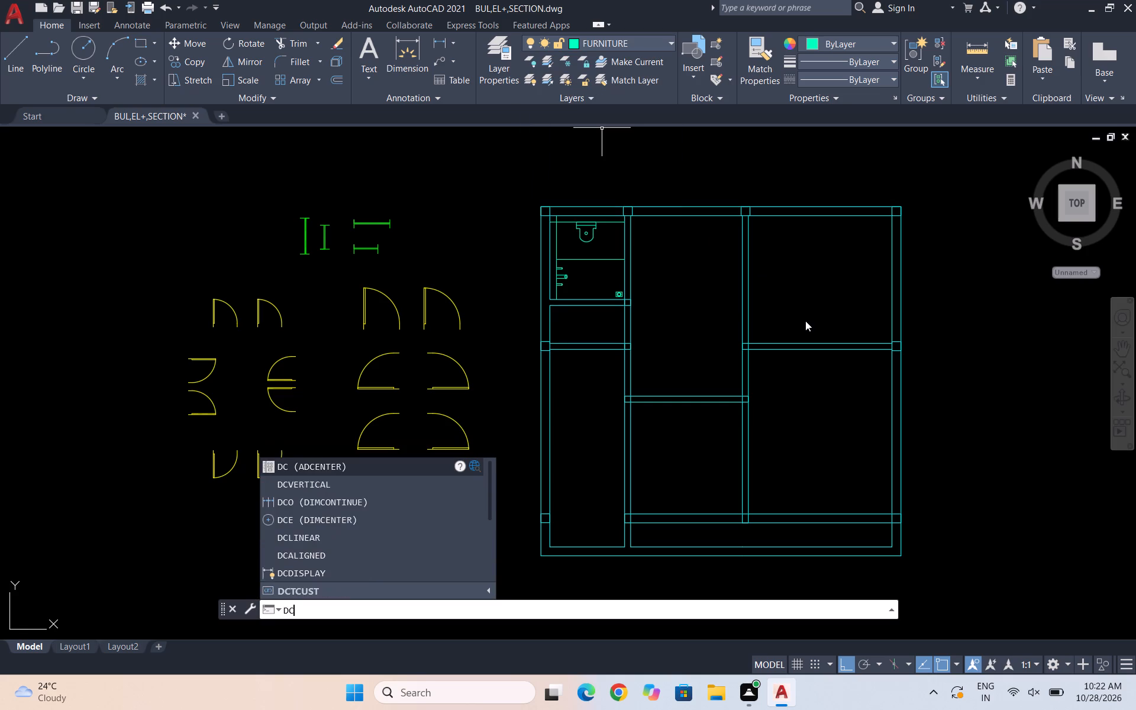
key(Return)
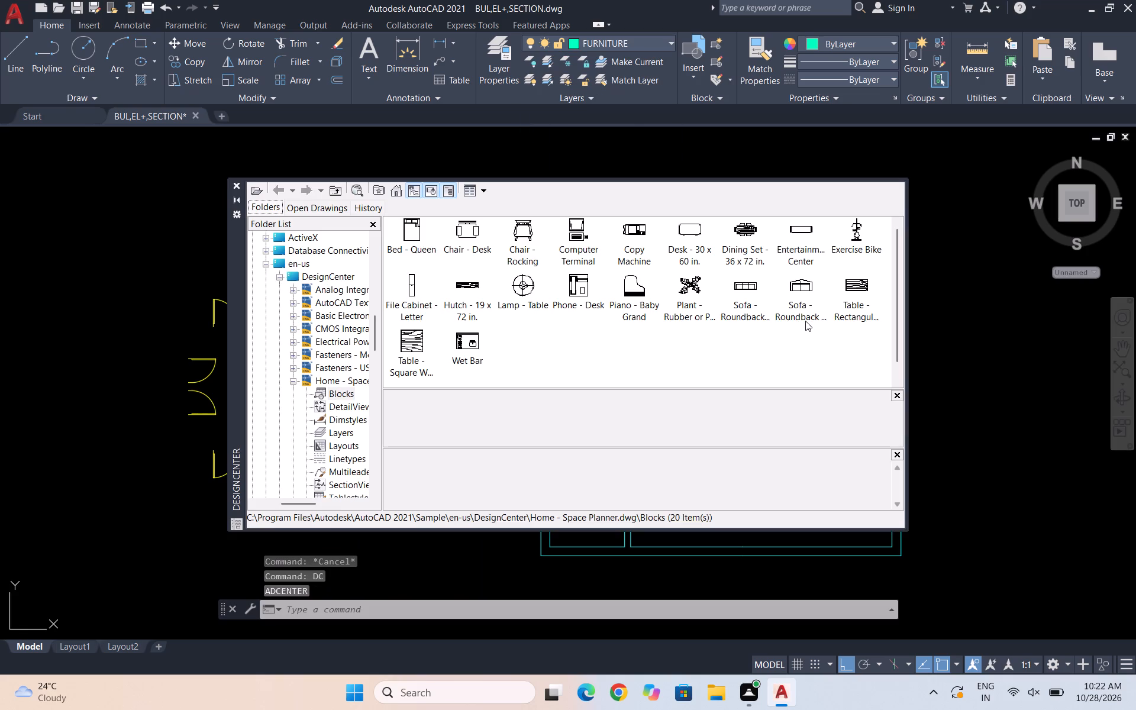
double_click(404, 225)
click(657, 441)
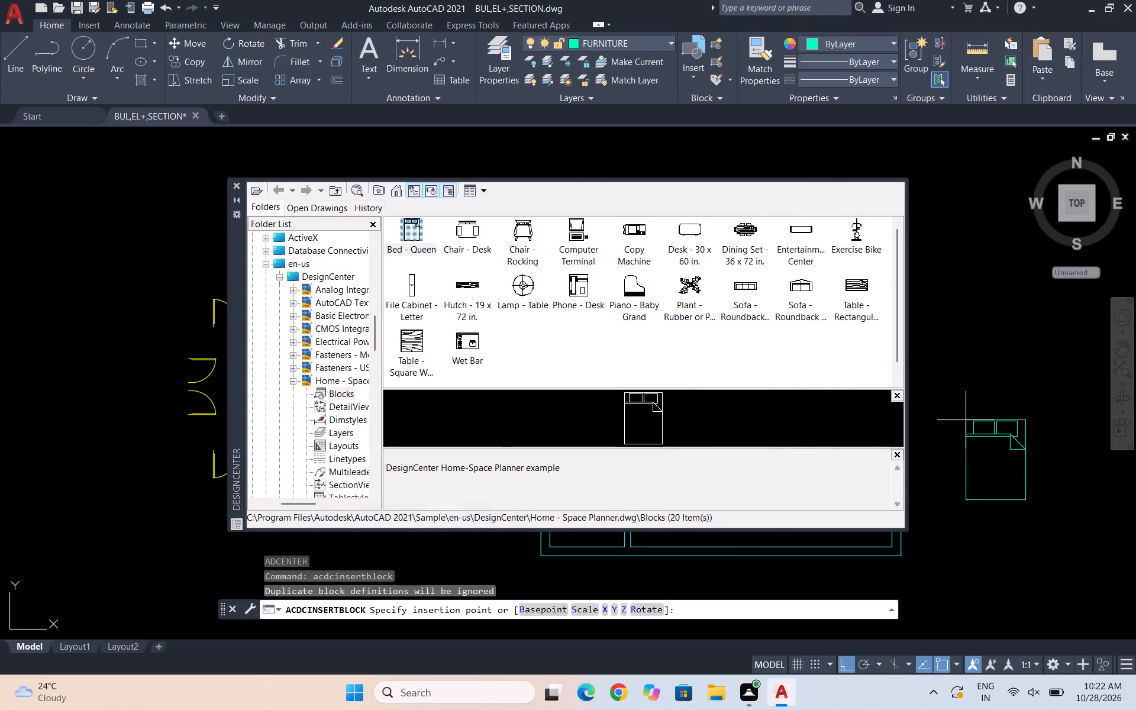
click(976, 417)
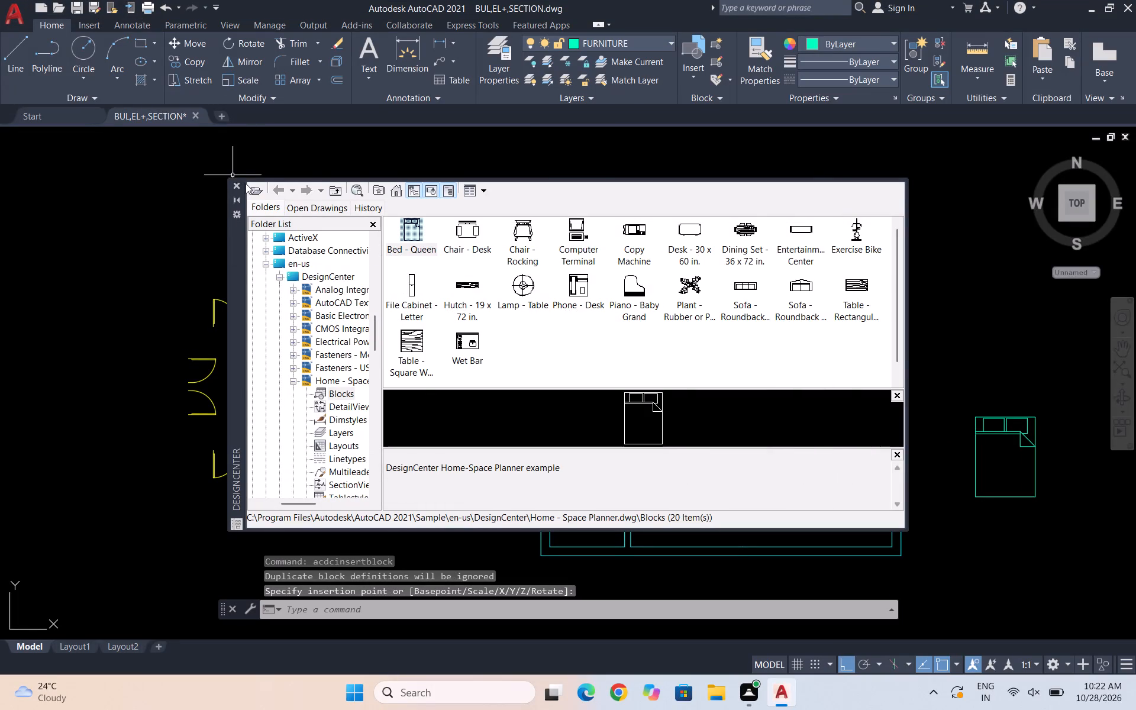
click(234, 185)
key(Escape)
key(Escape)
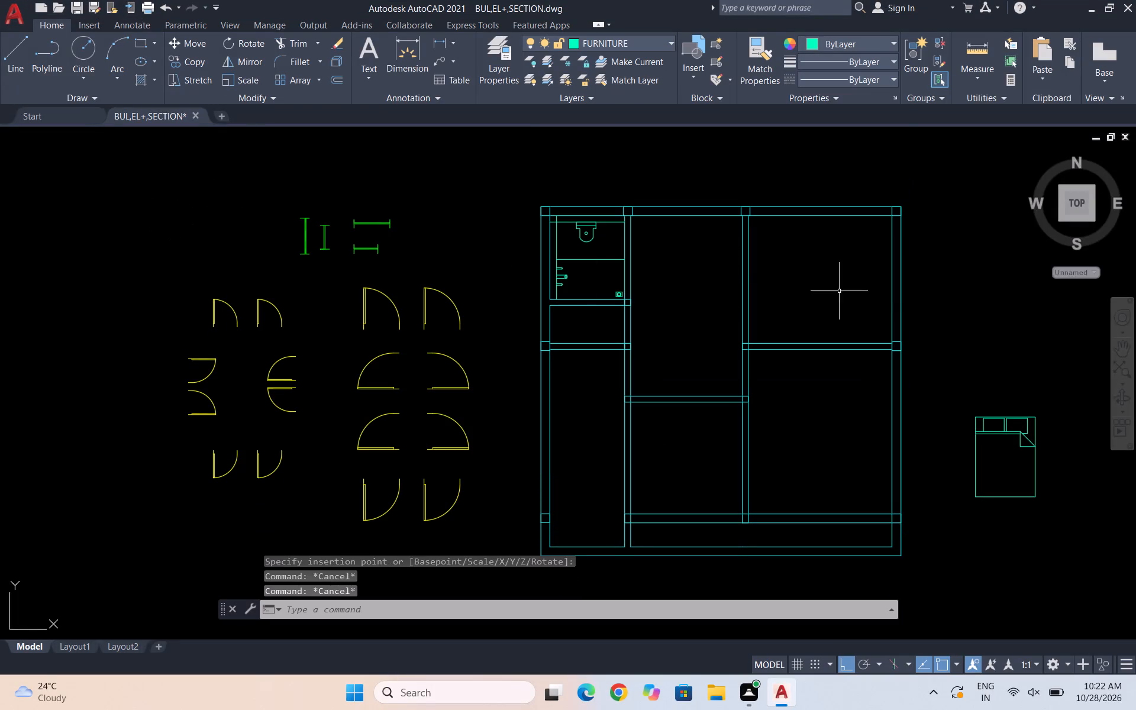
key(Escape)
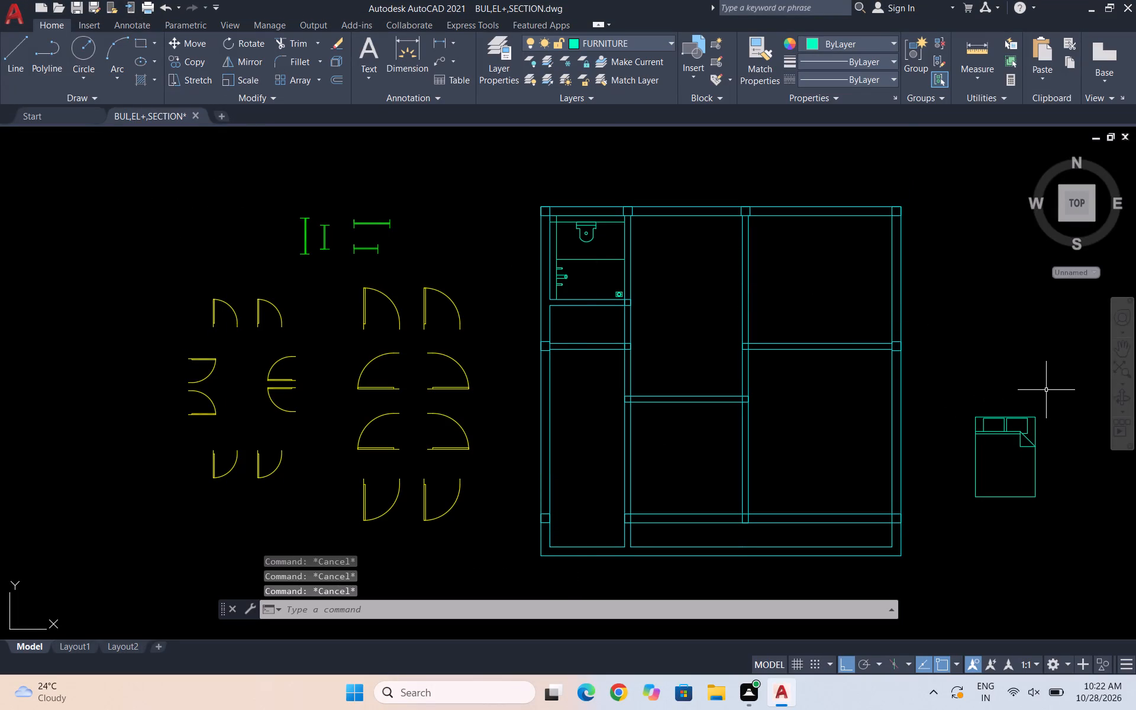
key(Escape)
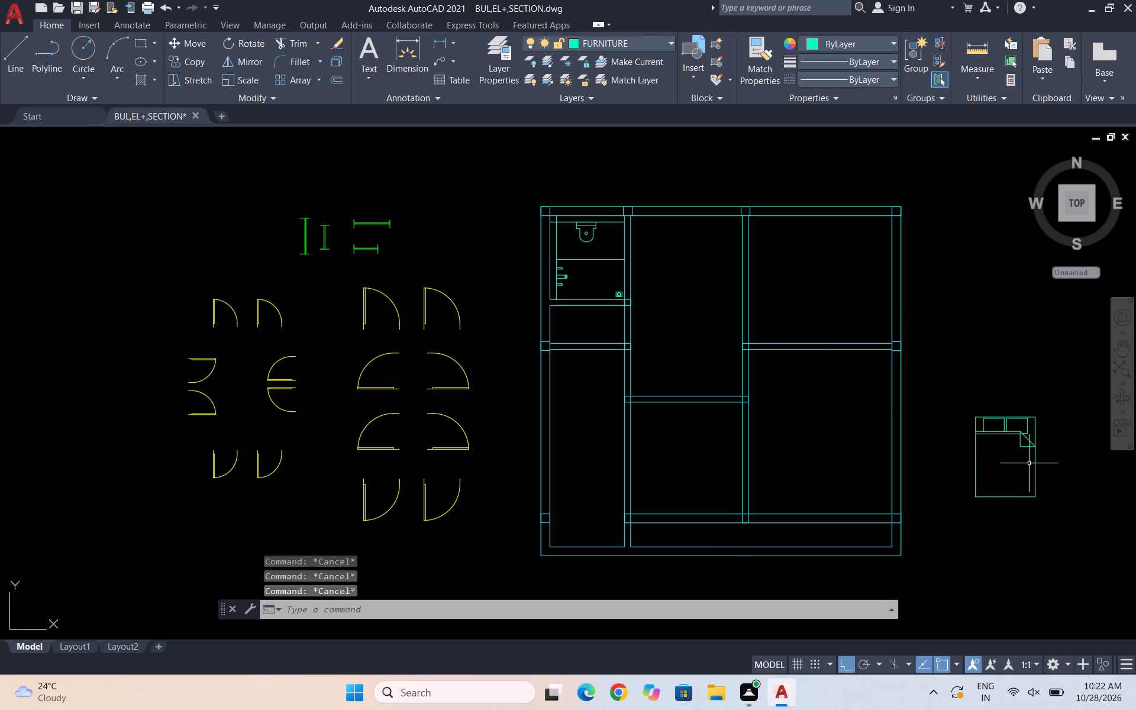
Move the queen bed block straight up about 11'-4", keeping it right of the floor plan.
click(1033, 464)
click(949, 405)
key(m)
key(Return)
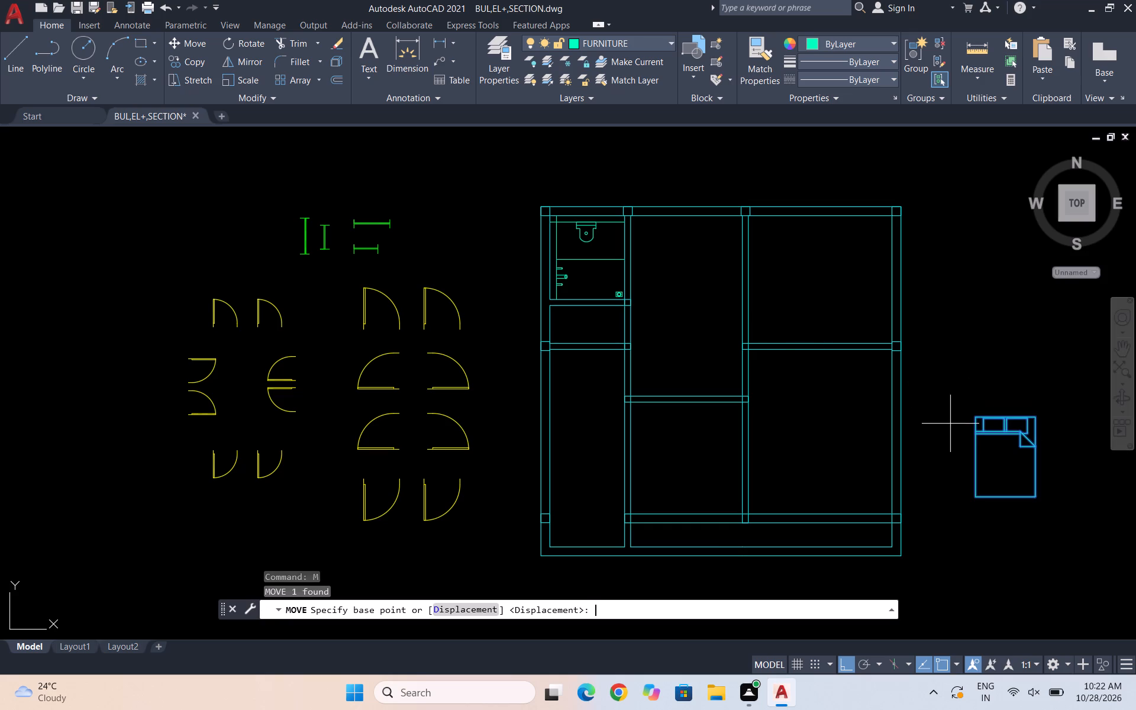
click(1002, 475)
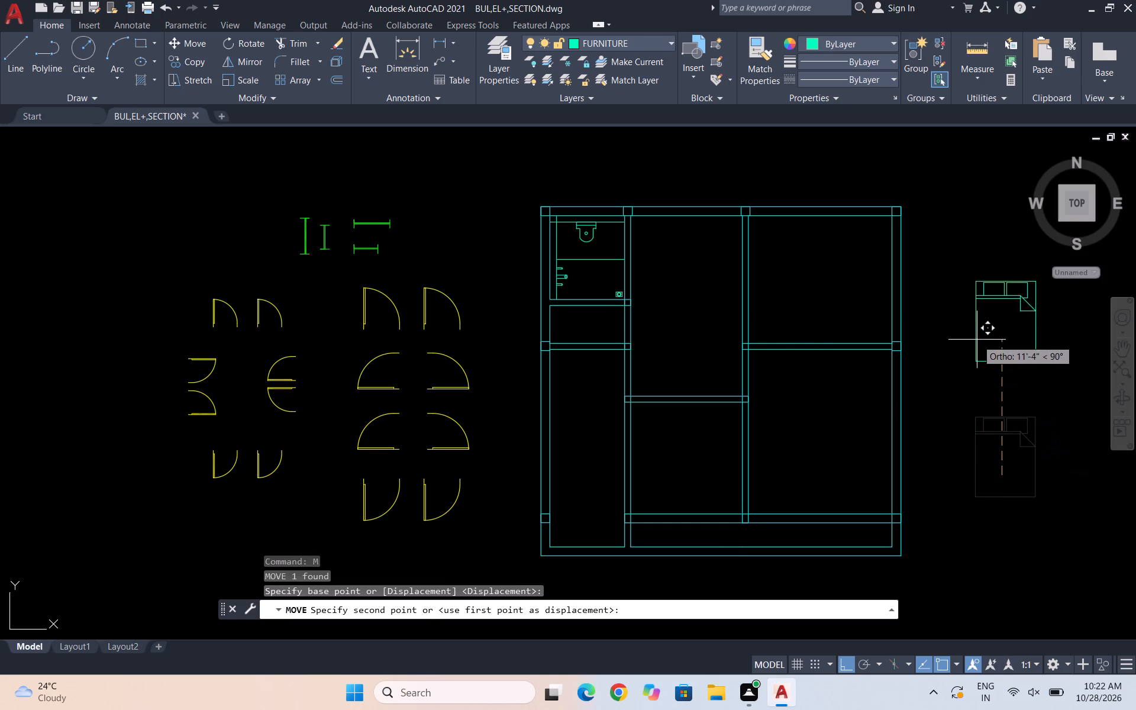
click(977, 340)
key(Escape)
key(Escape)
key(Escape)
Explode the queen bed block into separate lines.
click(1062, 385)
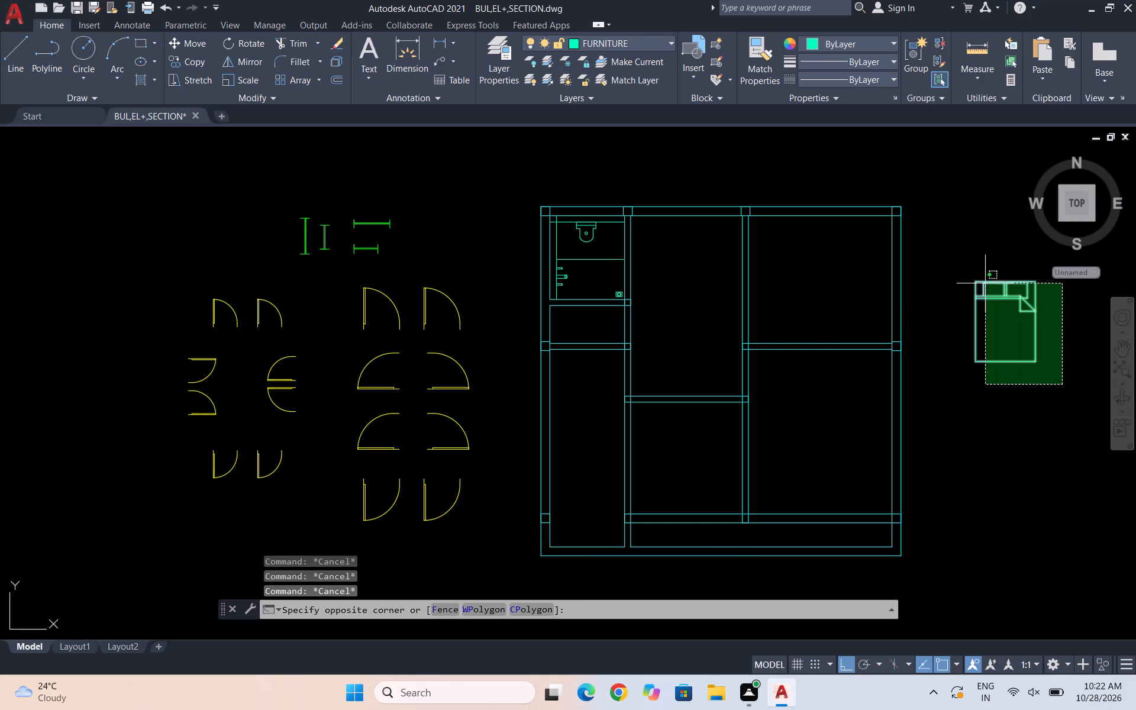
double_click(950, 254)
key(x)
key(Return)
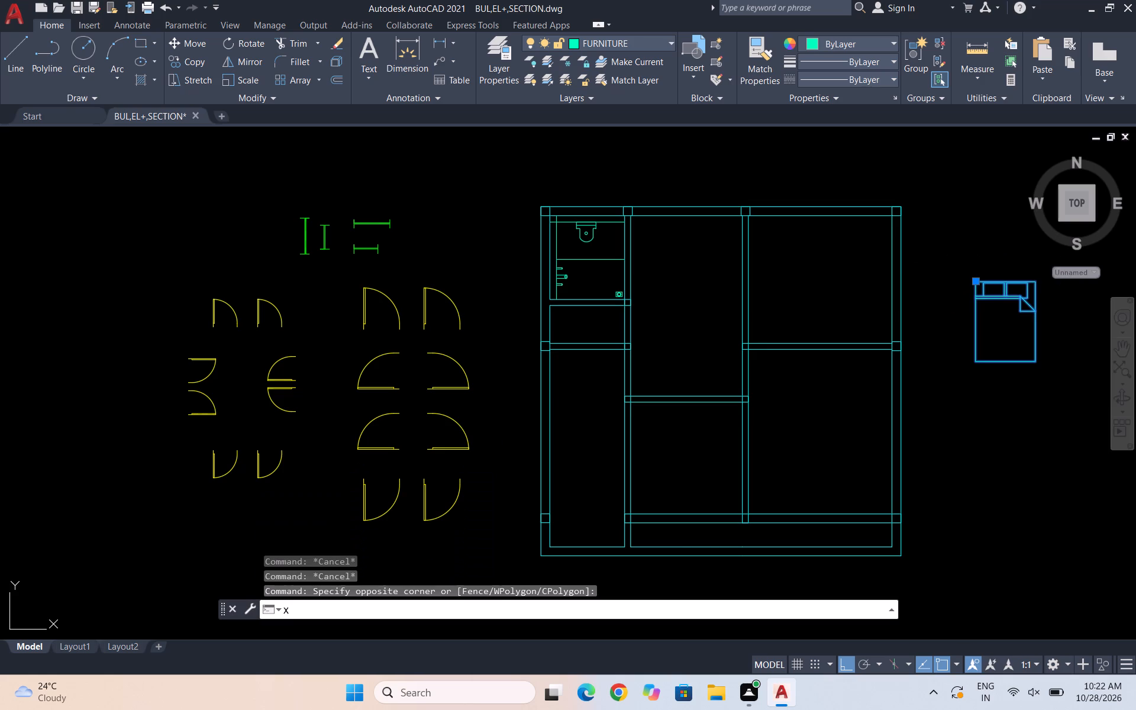
Extend the lower blanket line of the bed through the folded corner to the bed's right edge.
scroll(1029, 276, up, 1)
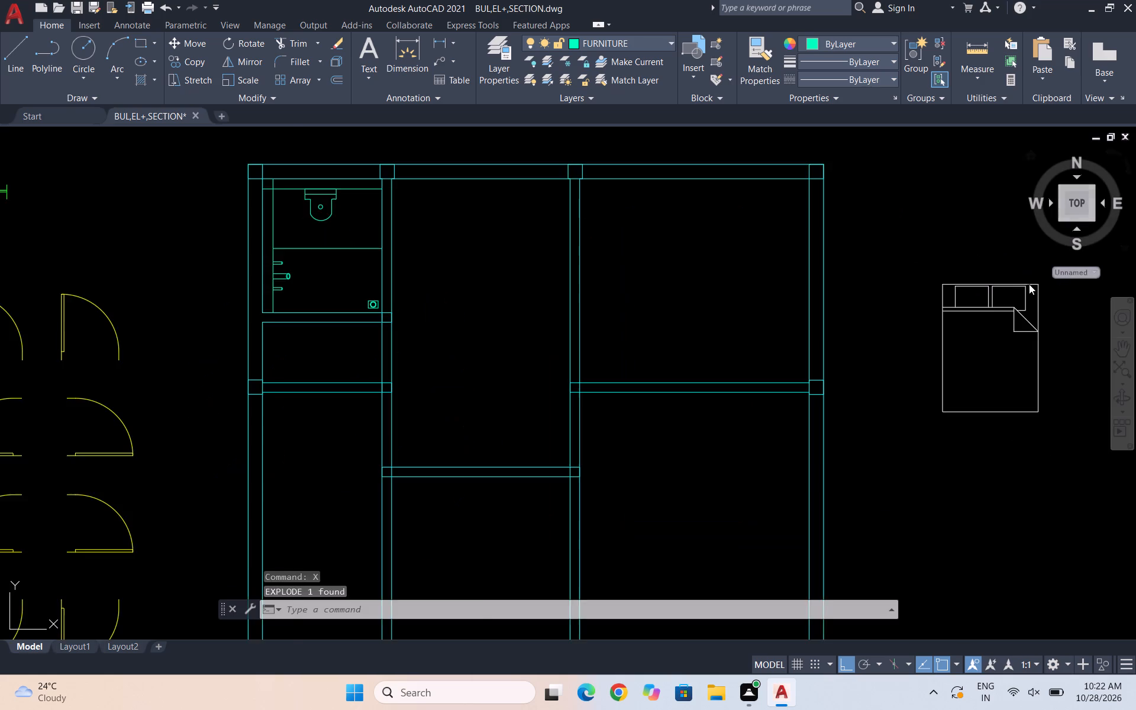
scroll(1032, 299, up, 2)
key(Escape)
text(EX)
key(Return)
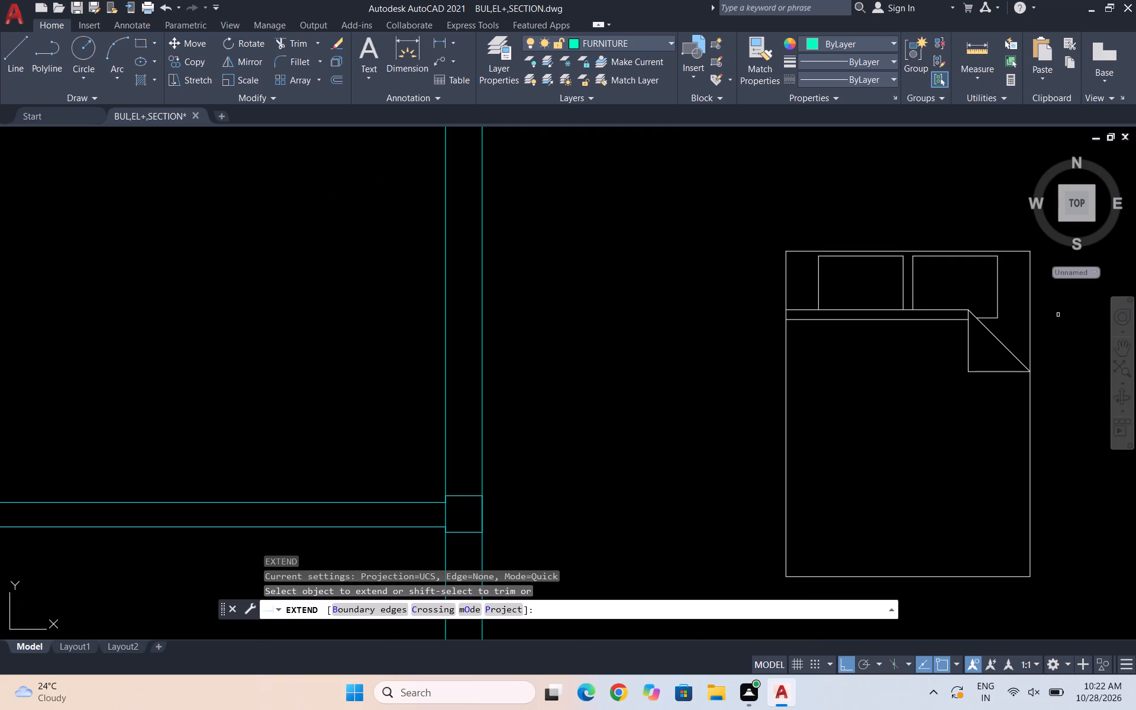
click(957, 318)
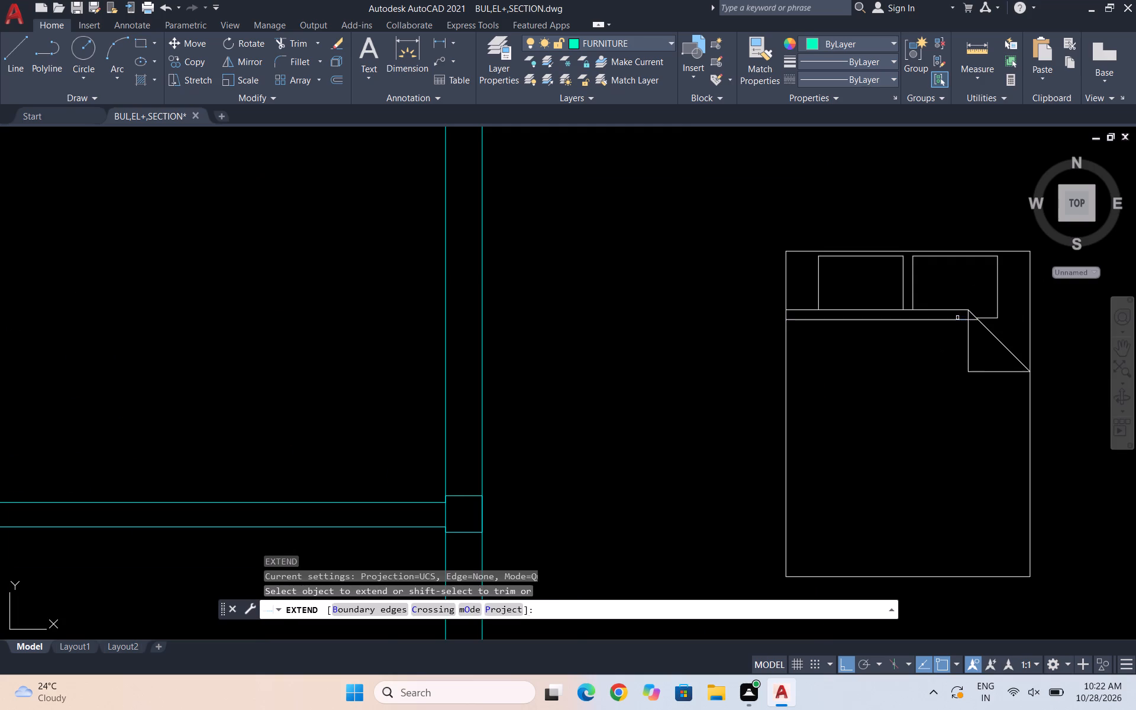
click(964, 318)
scroll(1014, 299, up, 3)
key(Escape)
key(Escape)
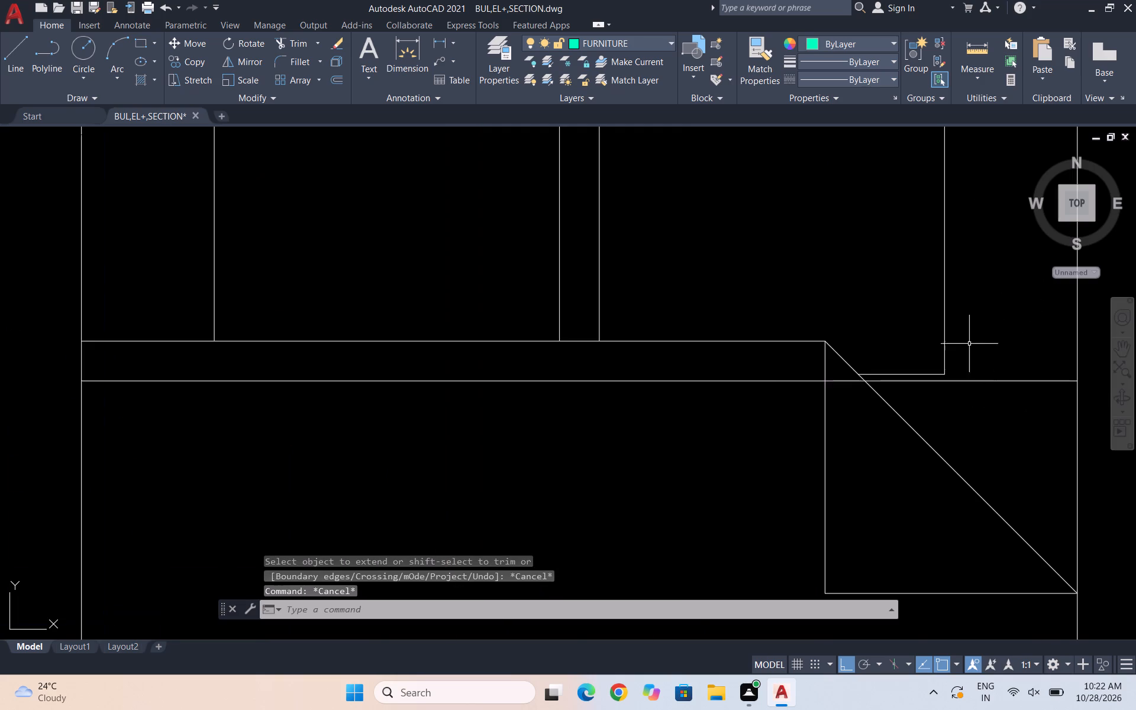
Erase the three lines forming the triangular folded blanket corner on the bed.
scroll(963, 344, up, 3)
click(514, 437)
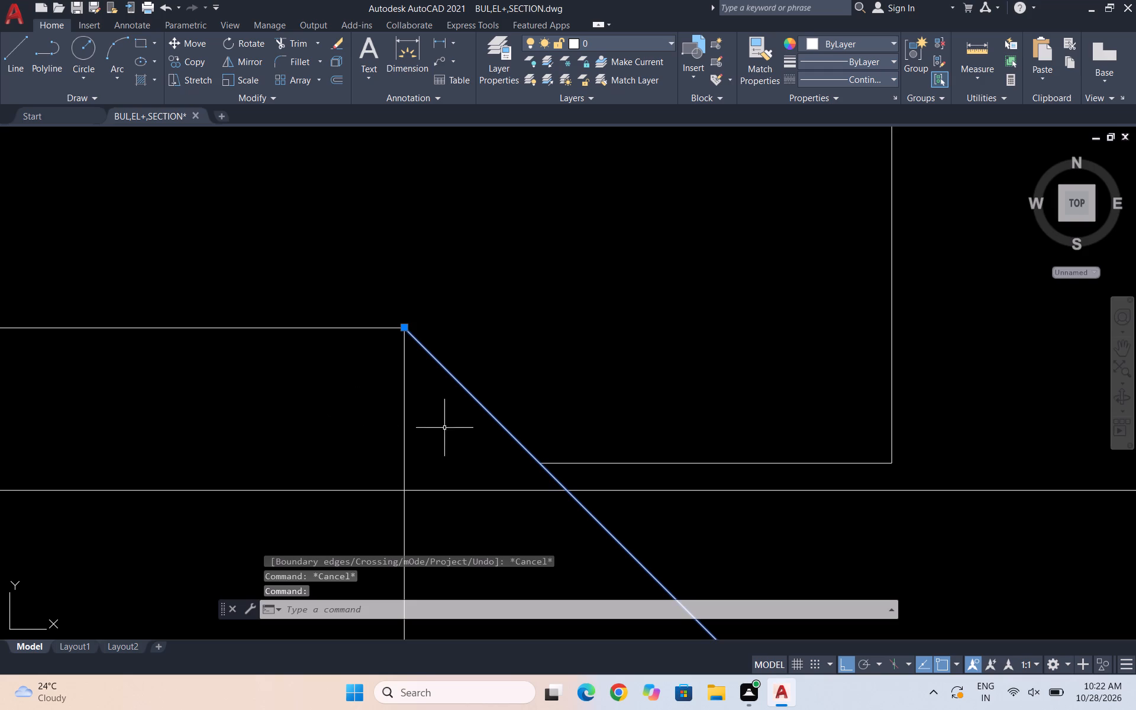
click(444, 428)
click(370, 411)
scroll(421, 380, down, 2)
scroll(628, 346, down, 1)
scroll(618, 469, down, 3)
scroll(631, 481, up, 1)
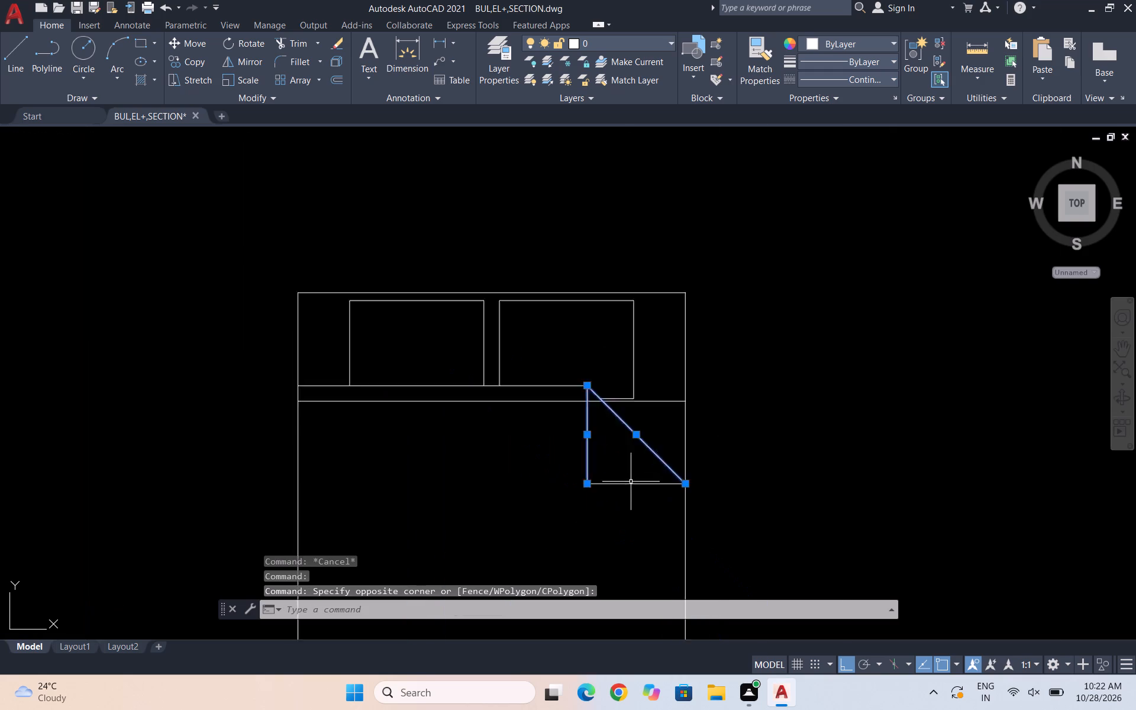
scroll(631, 482, up, 1)
drag(635, 512, 628, 501)
click(593, 466)
key(Delete)
key(Escape)
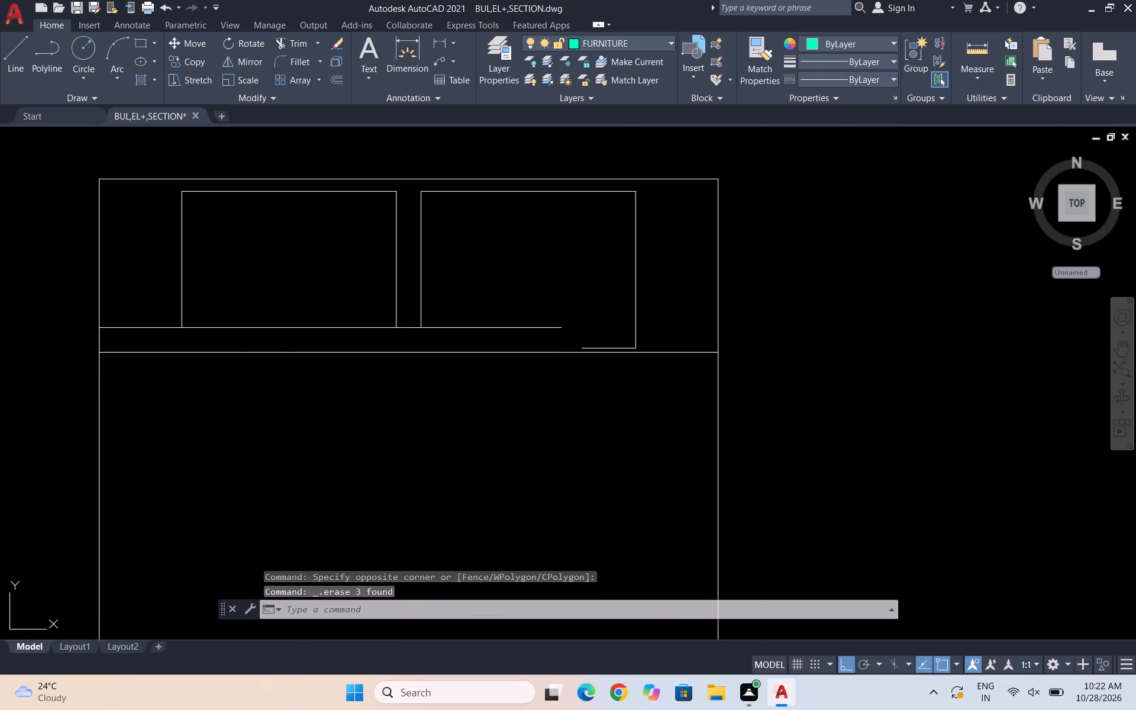
key(Escape)
Extend the upper blanket line under the pillows to the right pillow's right side.
text(ED)
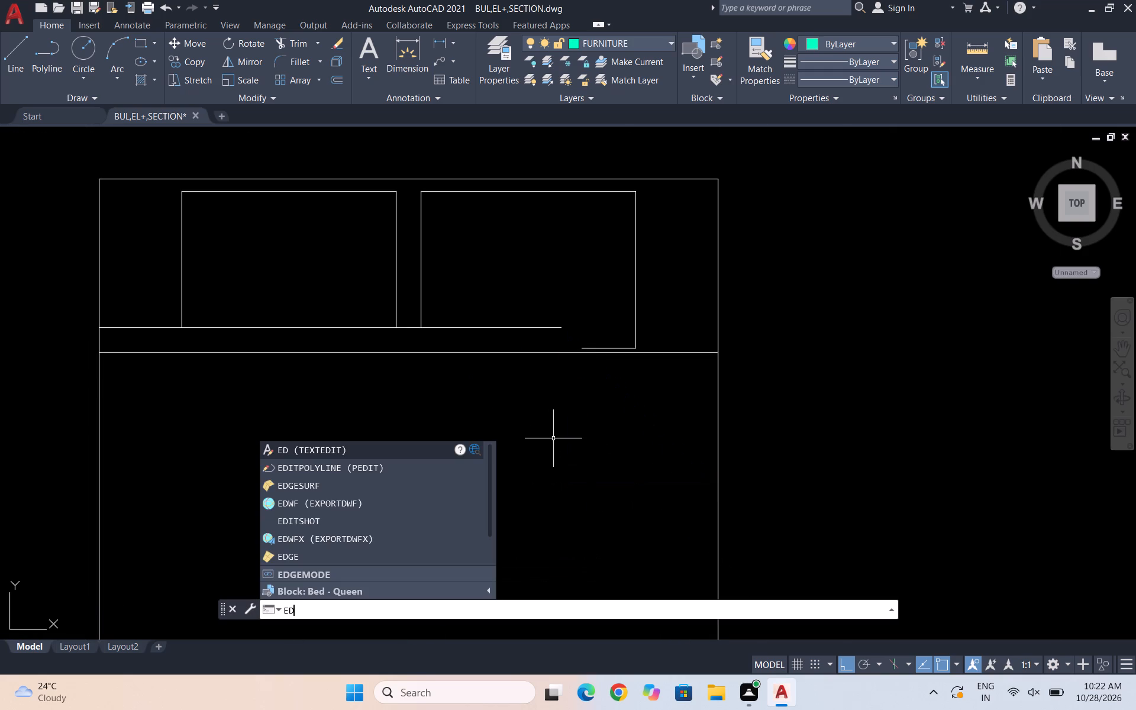
key(BackSpace)
key(x)
key(Return)
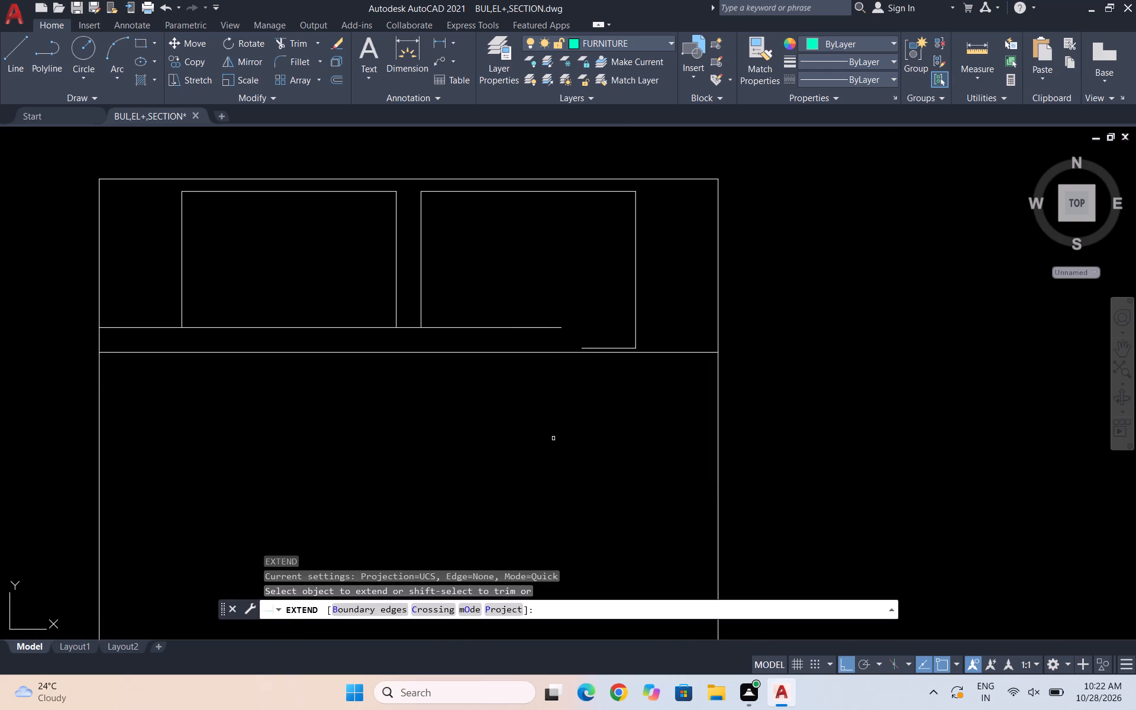
click(552, 331)
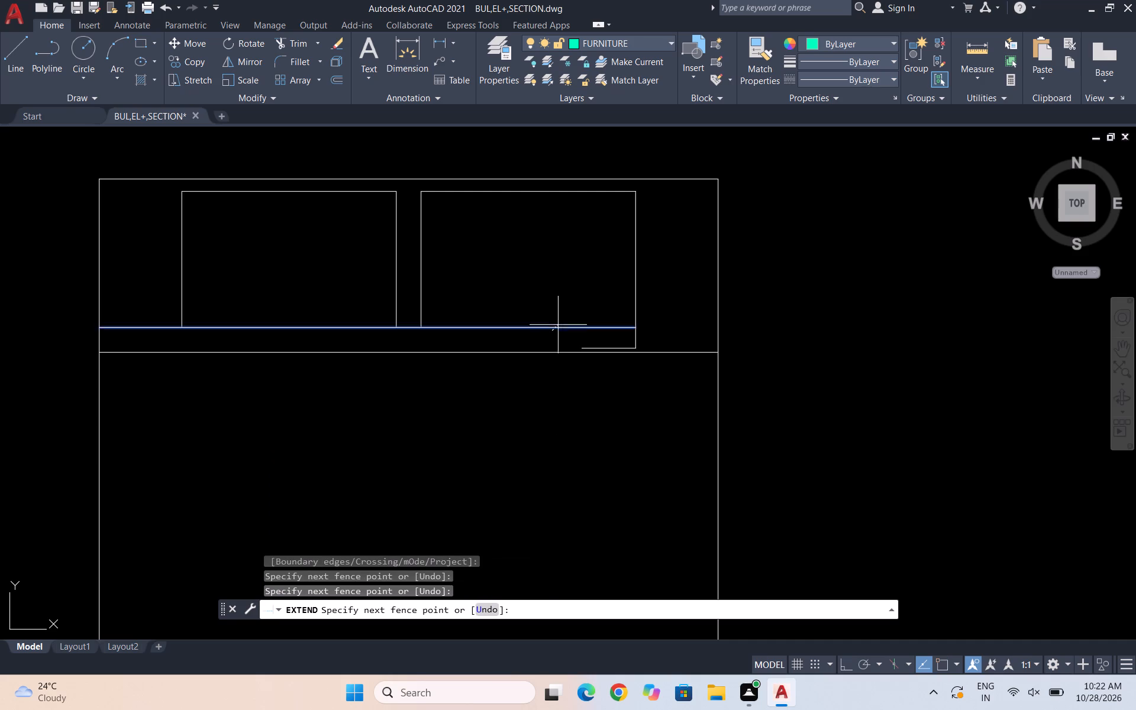
click(557, 320)
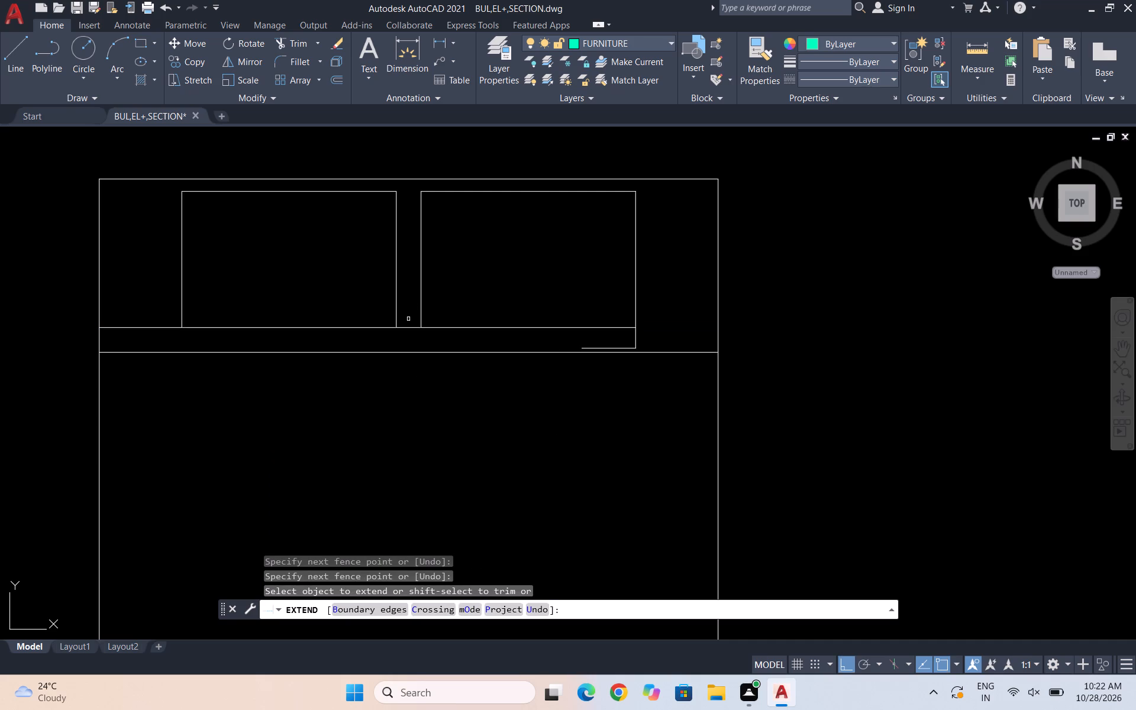
Trim the upper blanket line between and left of the pillows, and remove the leftover stubs below the right pillow's corner.
shift+click(409, 328)
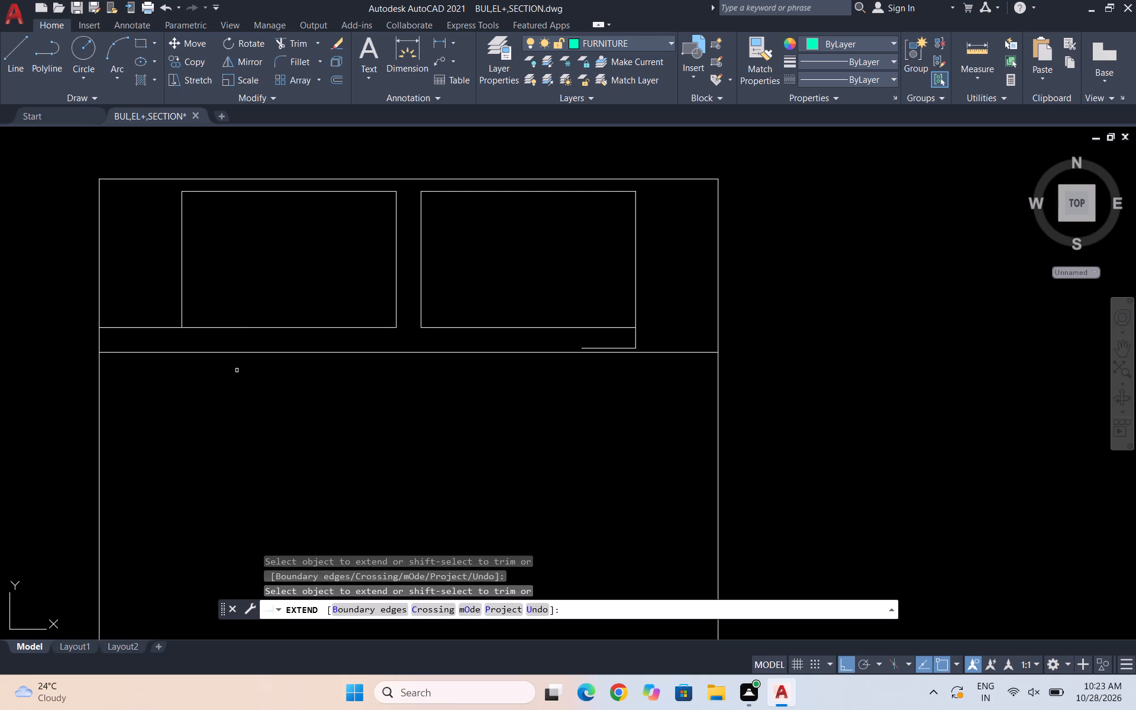
shift+click(154, 326)
shift+scroll(627, 338, up, 3)
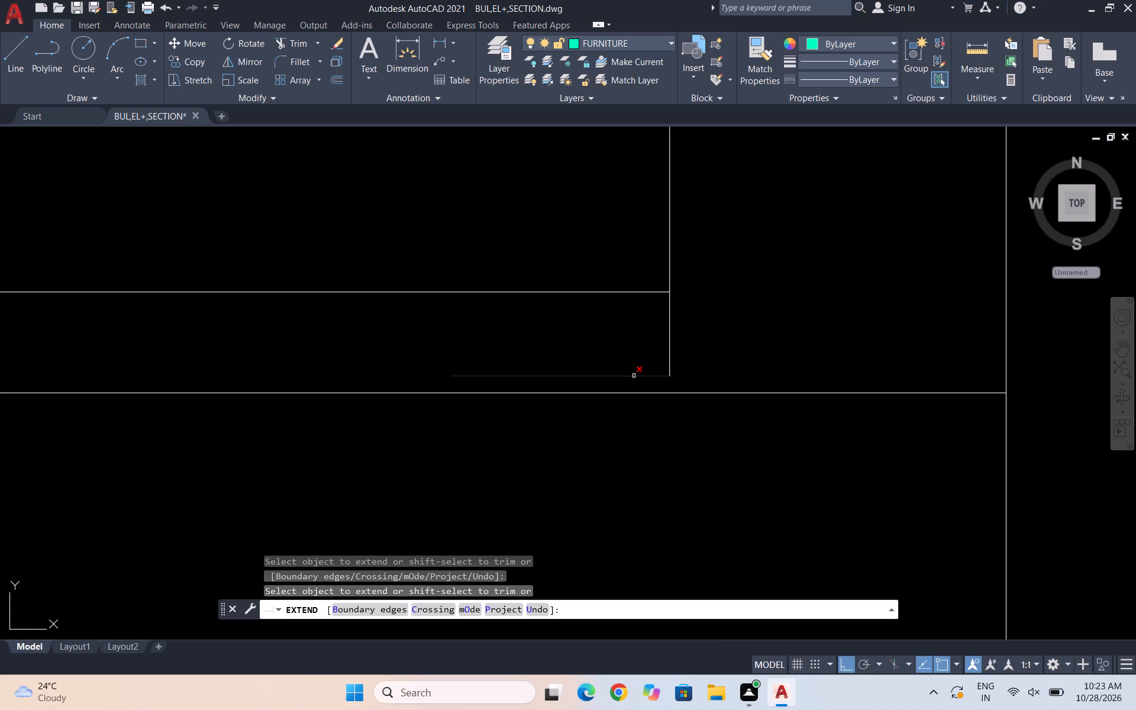
shift+click(634, 376)
shift+drag(659, 347, 811, 321)
scroll(766, 271, down, 5)
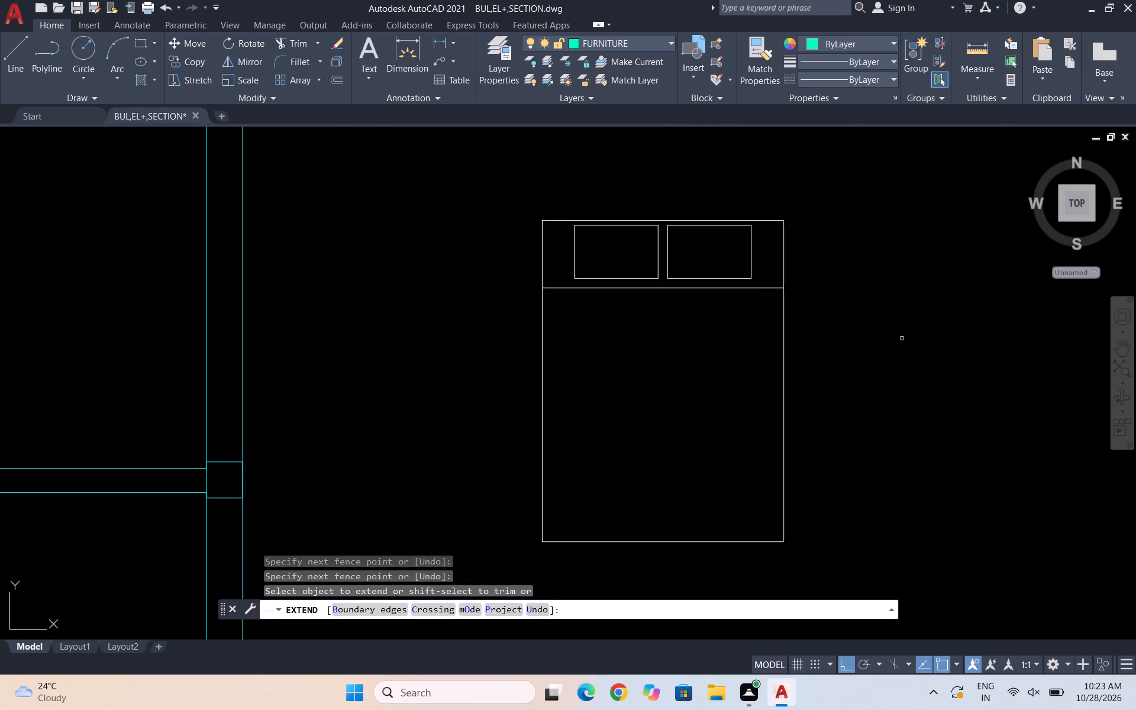
key(Escape)
key(Escape)
key(Escape)
key(Escape)
key(Escape)
key(Escape)
key(Escape)
key(Escape)
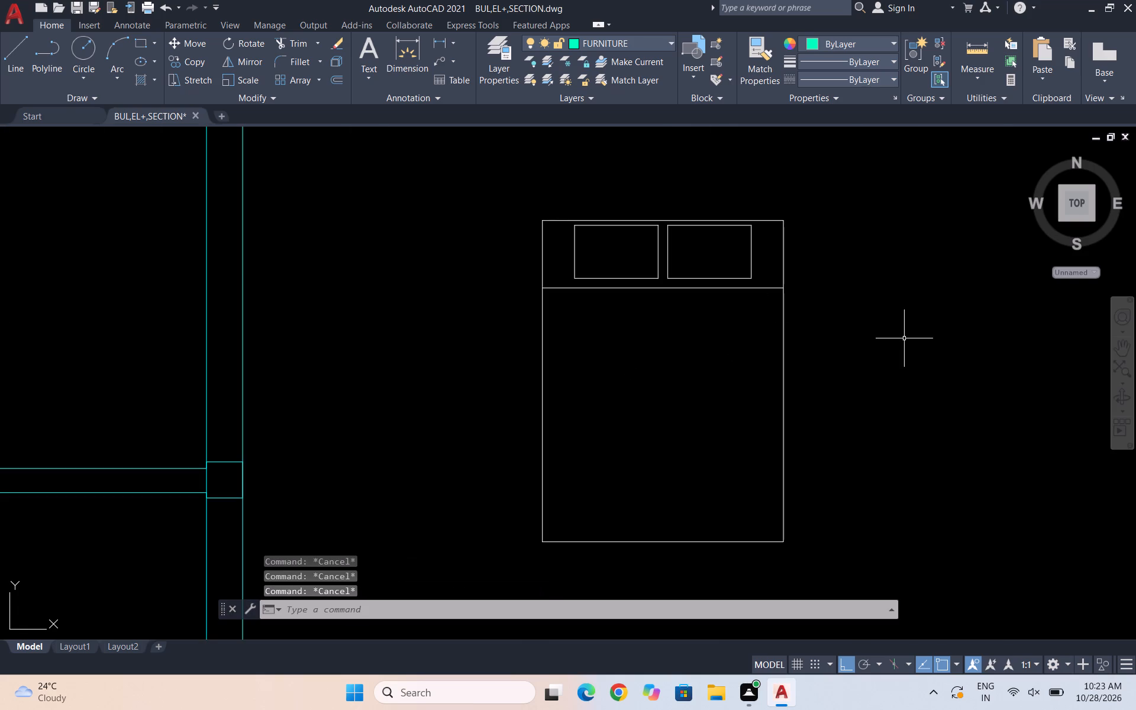
Draw a diagonal line from the midpoint of the blanket line down to the bed's left edge.
key(l)
key(Return)
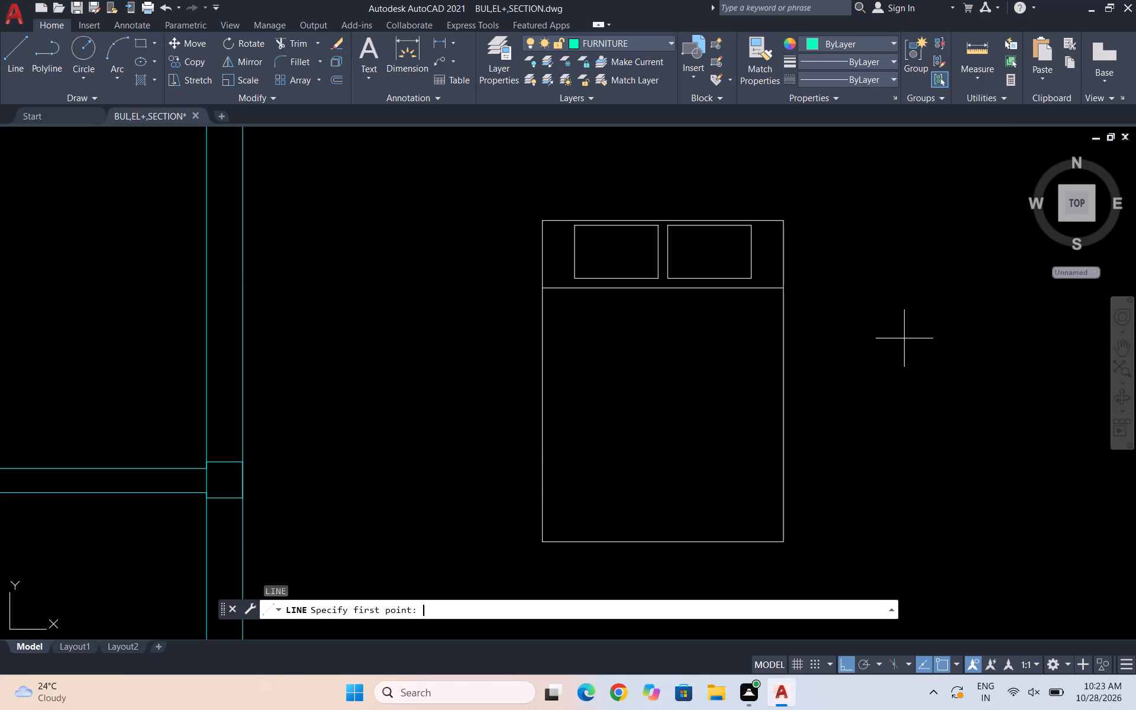
scroll(693, 299, up, 2)
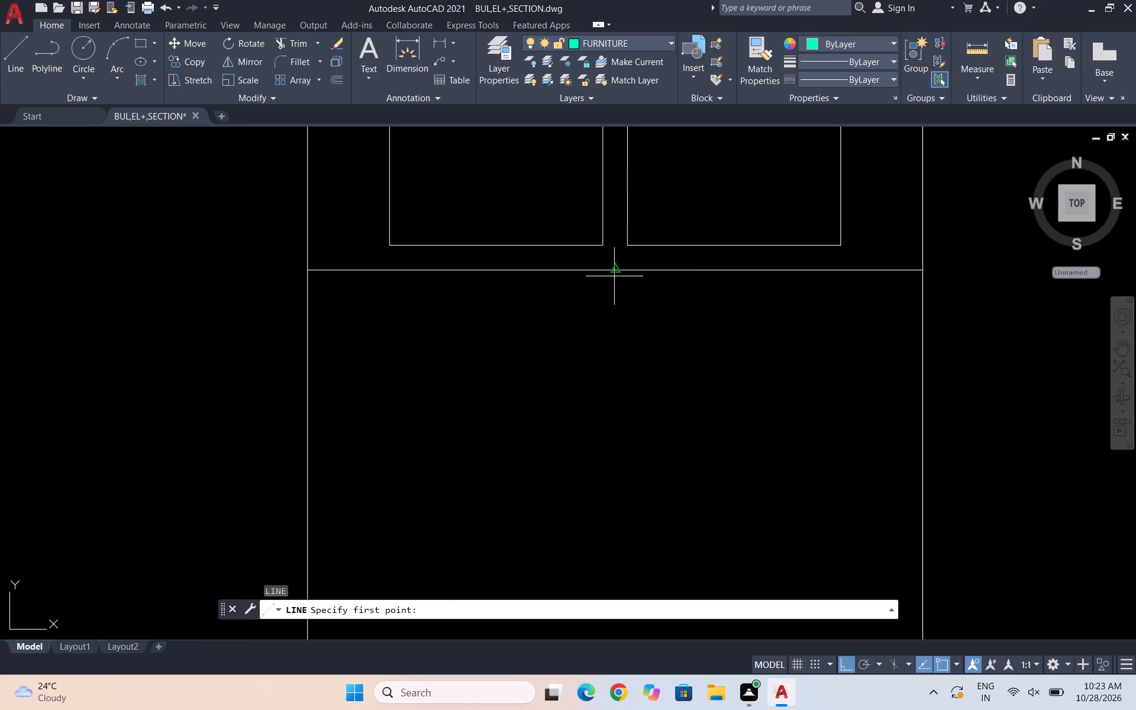
click(613, 269)
scroll(608, 270, down, 2)
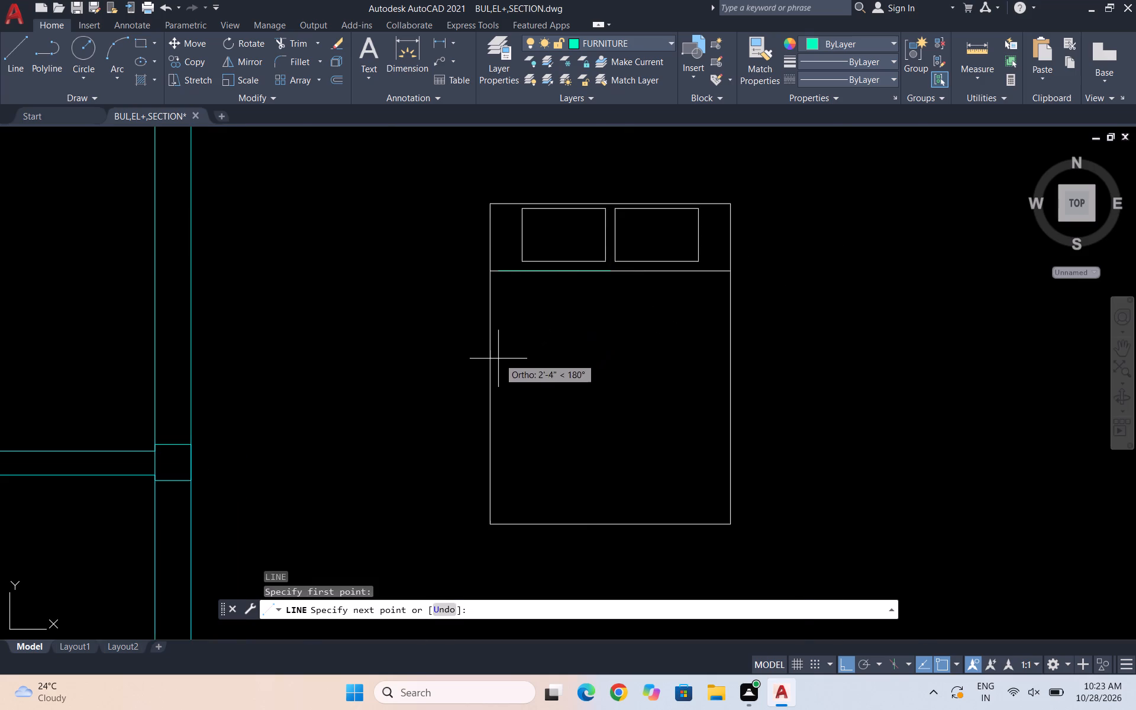
click(492, 369)
key(Escape)
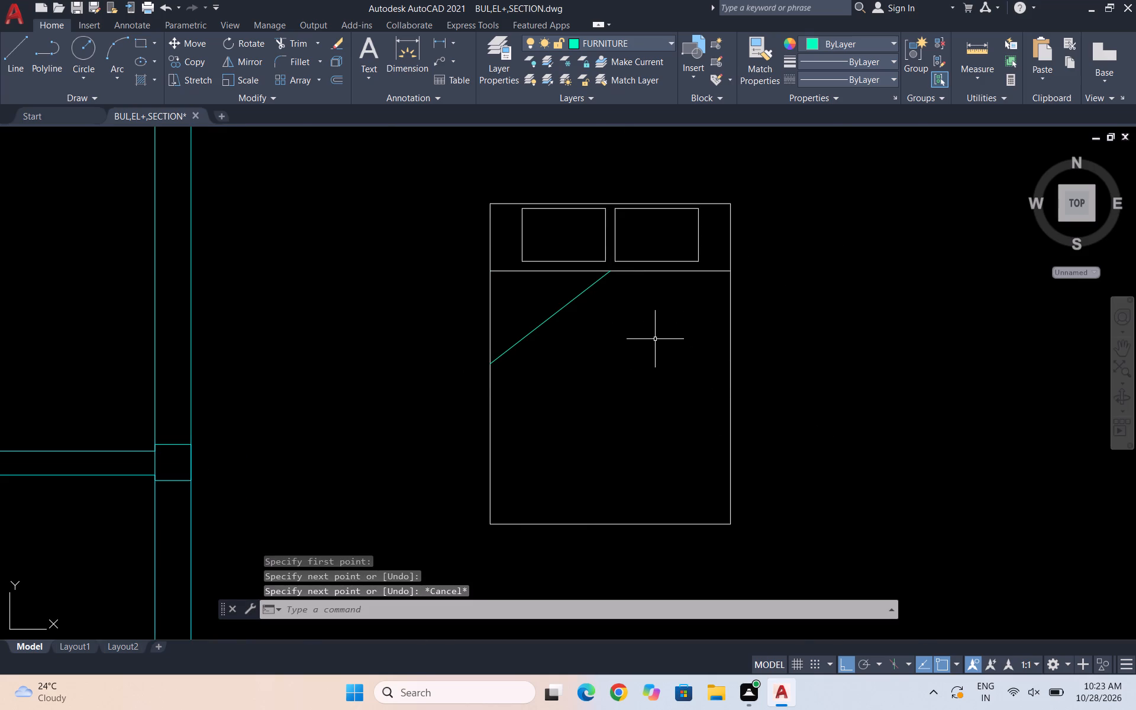
With Ortho off, draw a steeper line from the same midpoint to a point inside the bed, level with the first diagonal's lower end.
key(l)
key(Return)
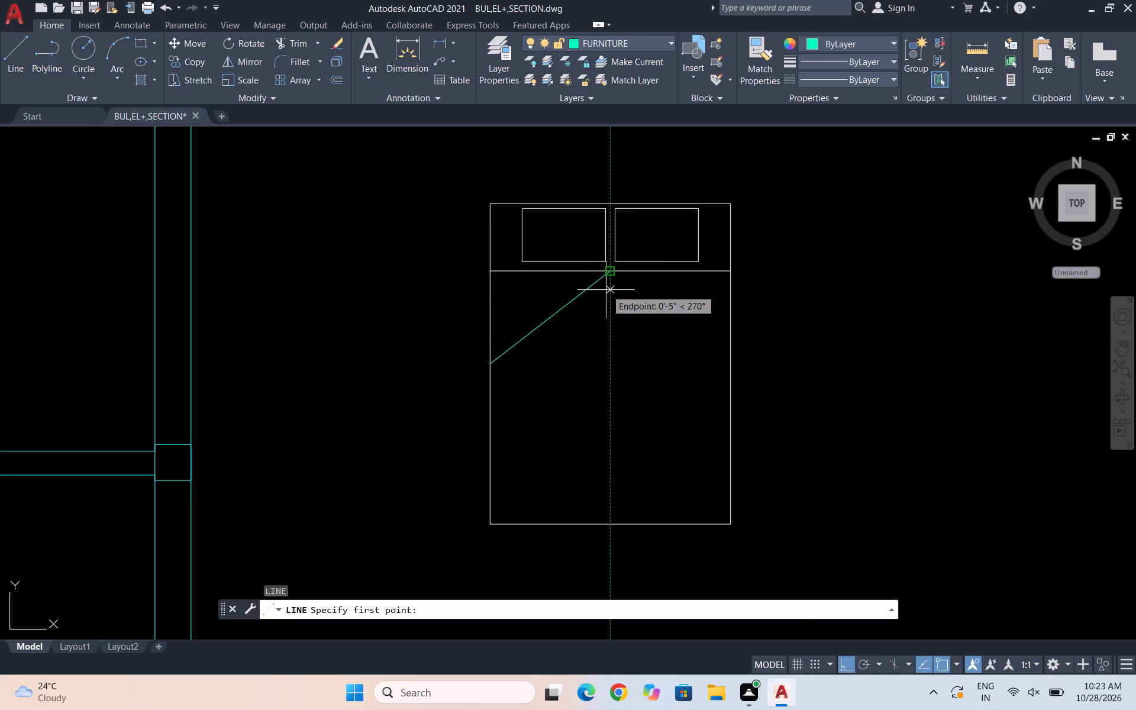
scroll(606, 293, up, 1)
click(614, 261)
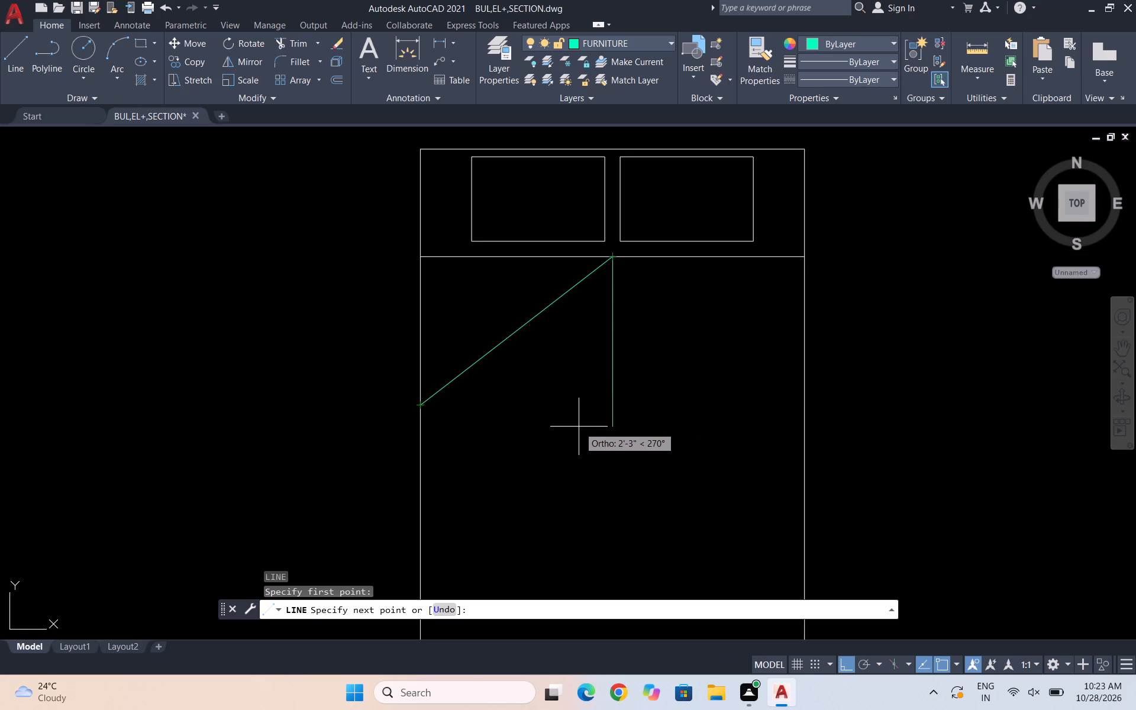
key(F8)
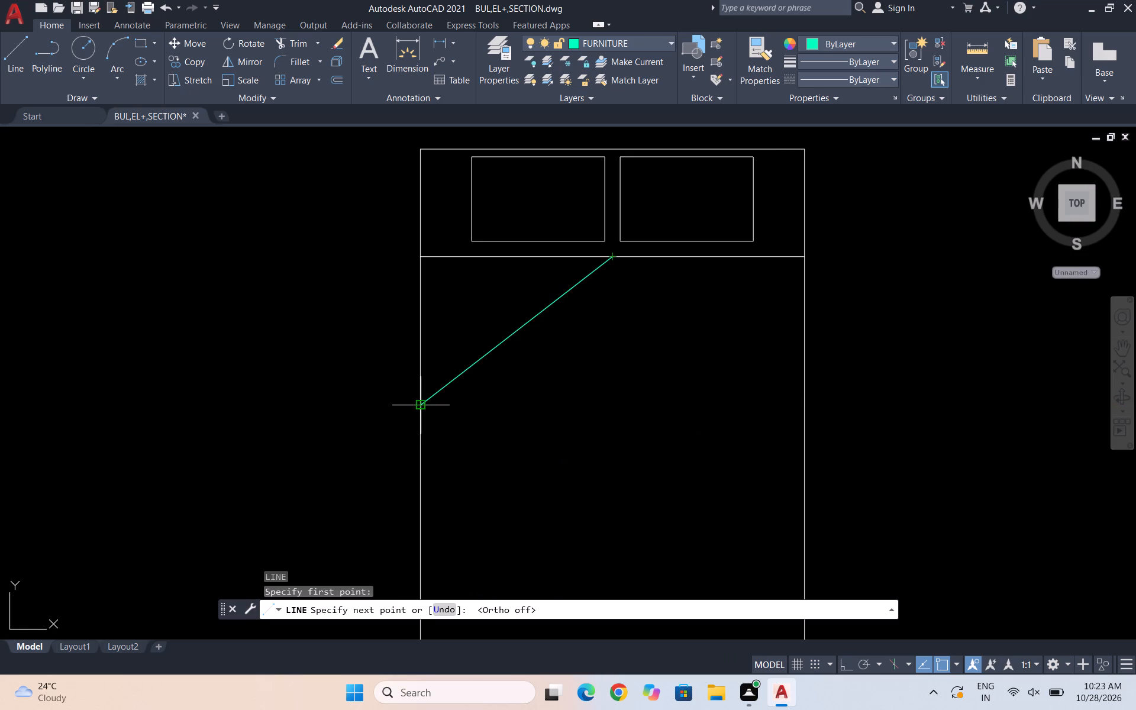
click(523, 405)
key(Escape)
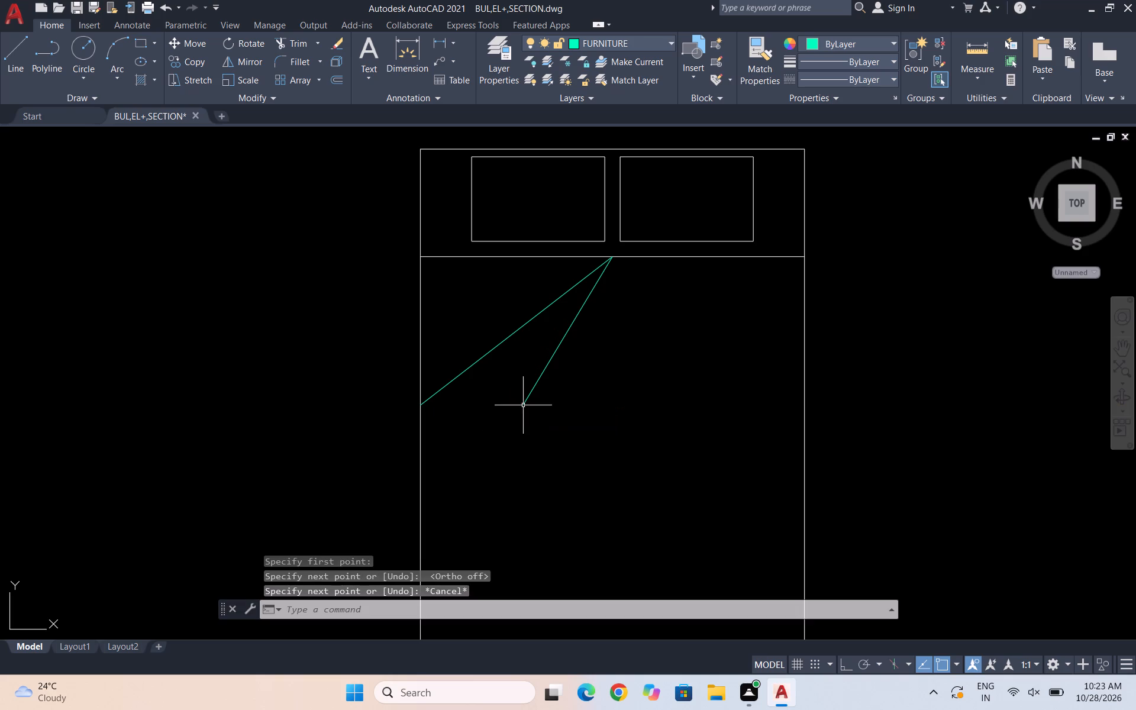
Draw a three-point arc from the diagonal's end on the left edge through the steeper line's lower end, finishing below inside the bed.
key(a)
key(Return)
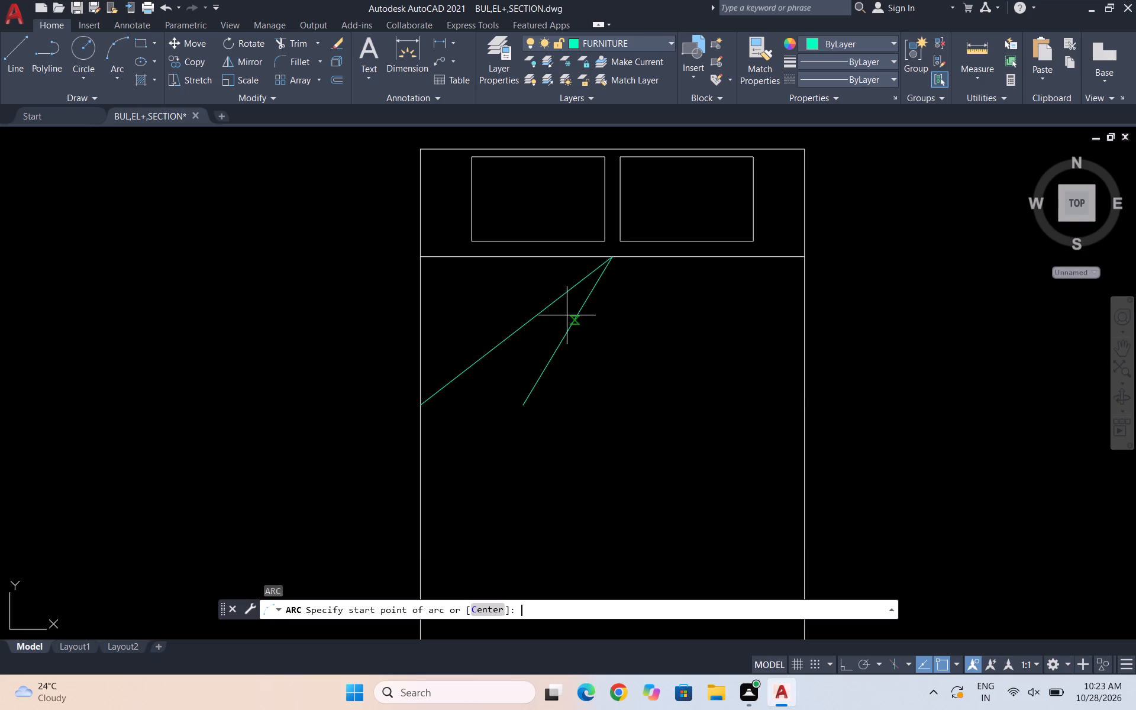
click(416, 404)
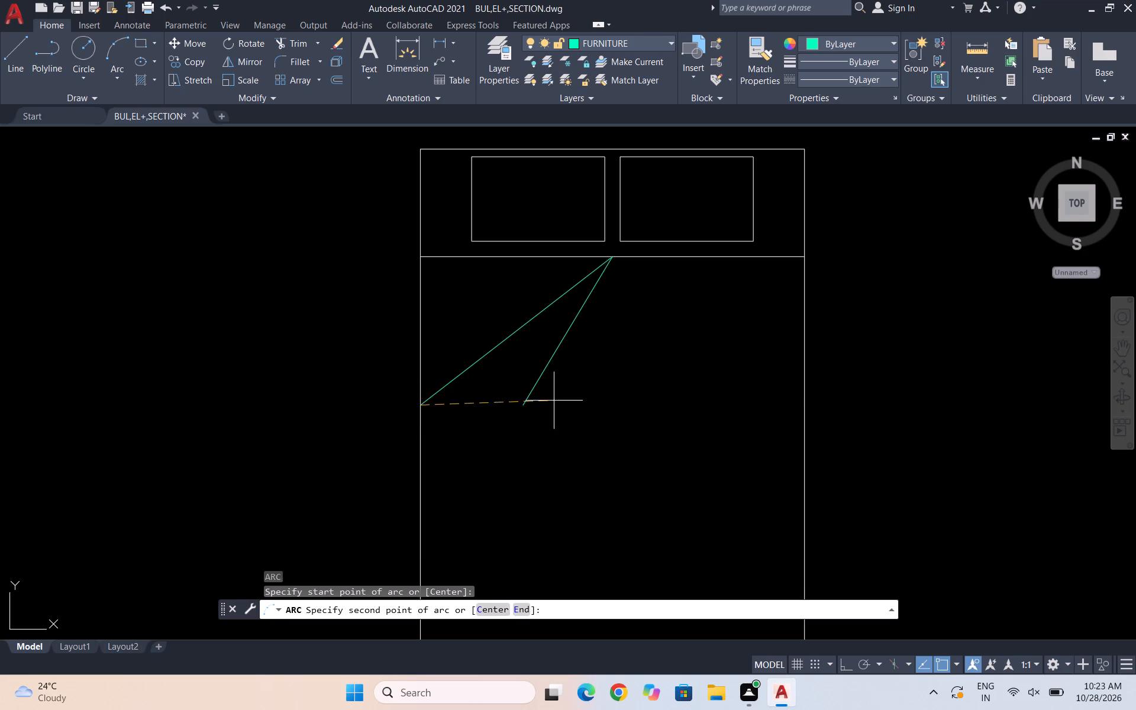
click(524, 405)
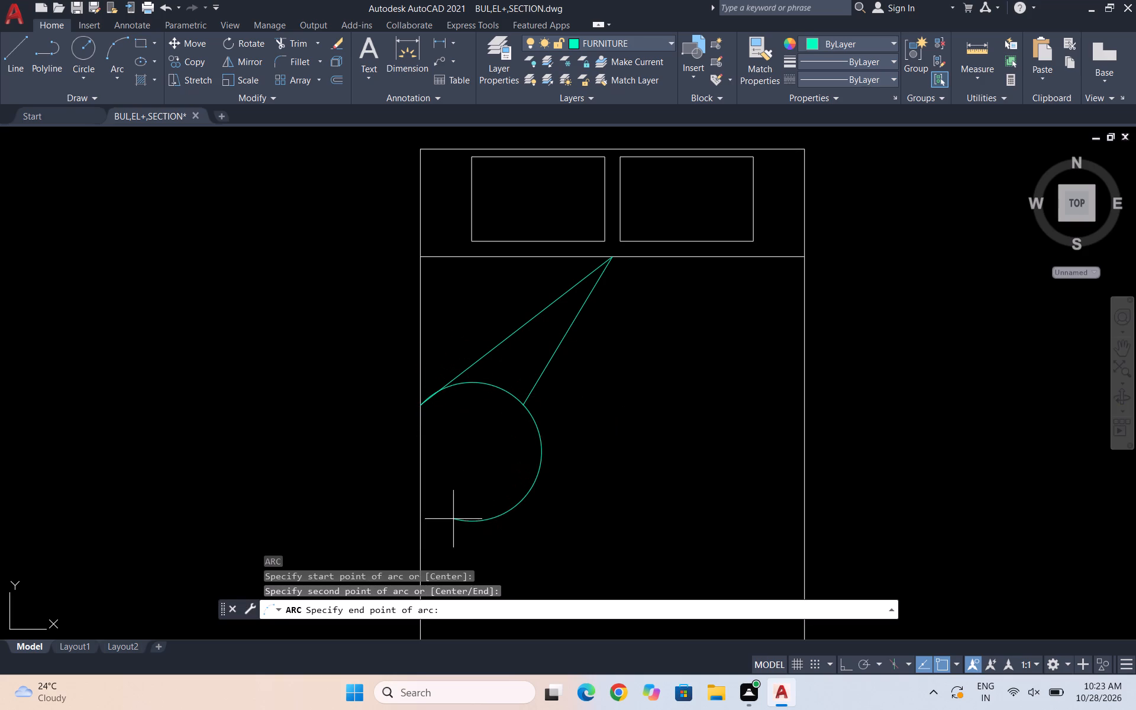
click(472, 550)
key(Escape)
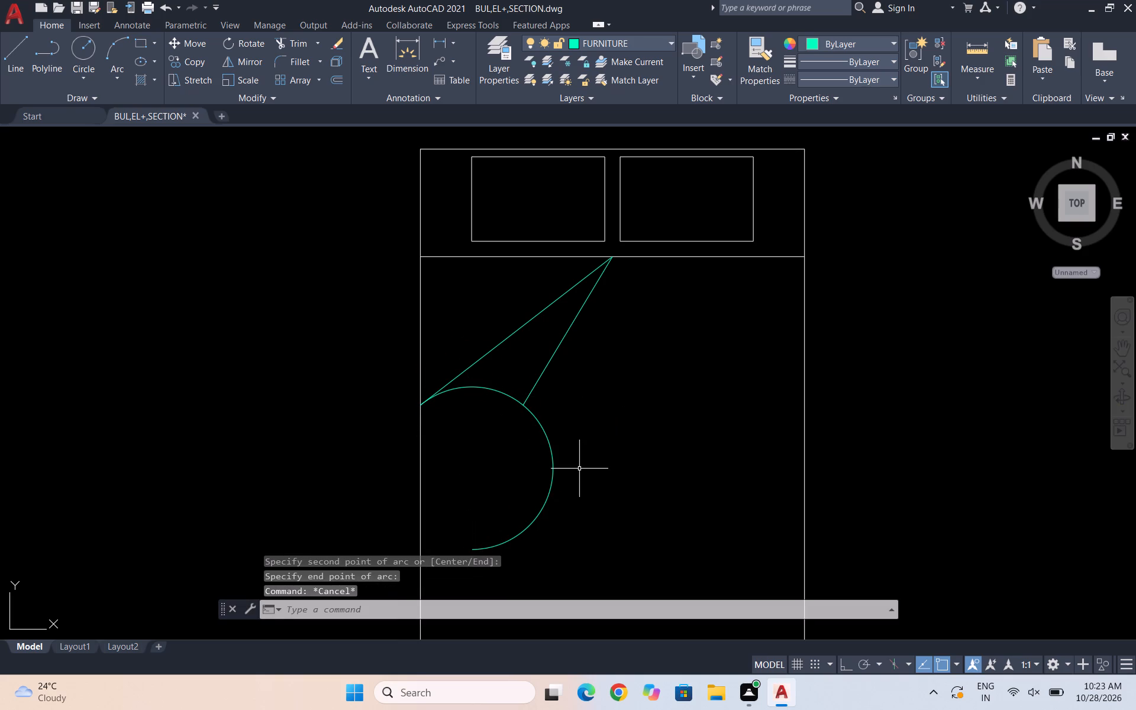
Trim the arc beyond the steeper line, keeping only the part joining the two lines' lower ends.
text(TR)
key(Return)
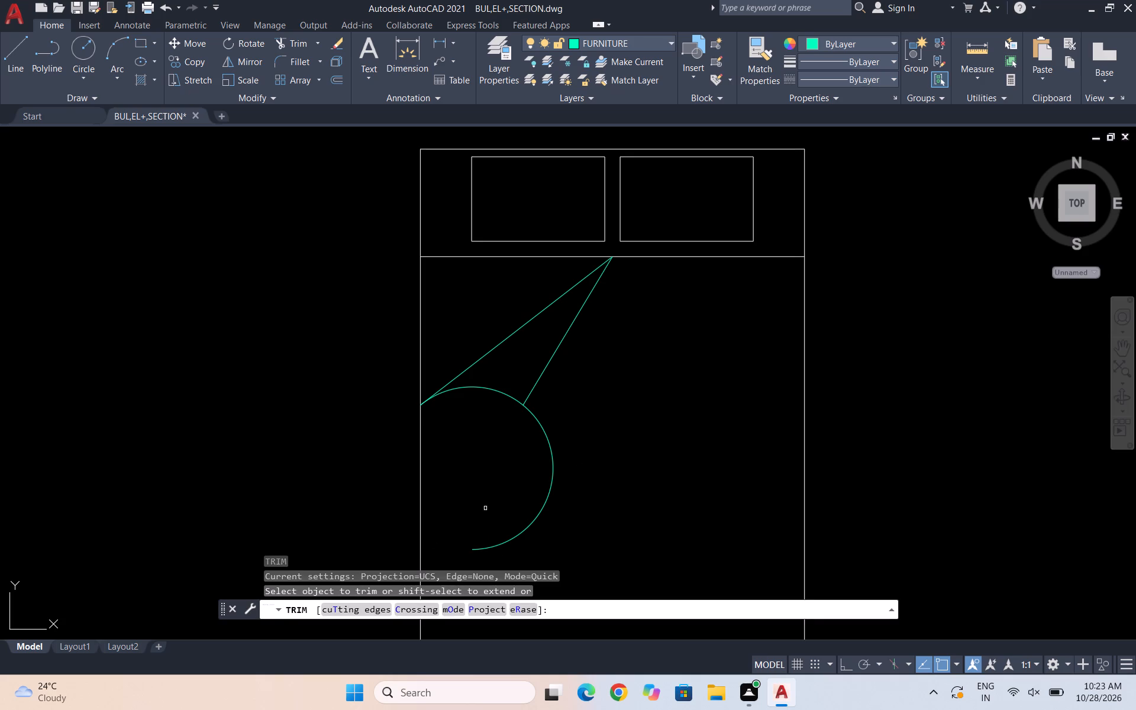
drag(518, 482, 564, 458)
click(578, 447)
key(Escape)
Mirror the two fold lines and arc about the bed's vertical centreline, keeping the originals.
click(664, 457)
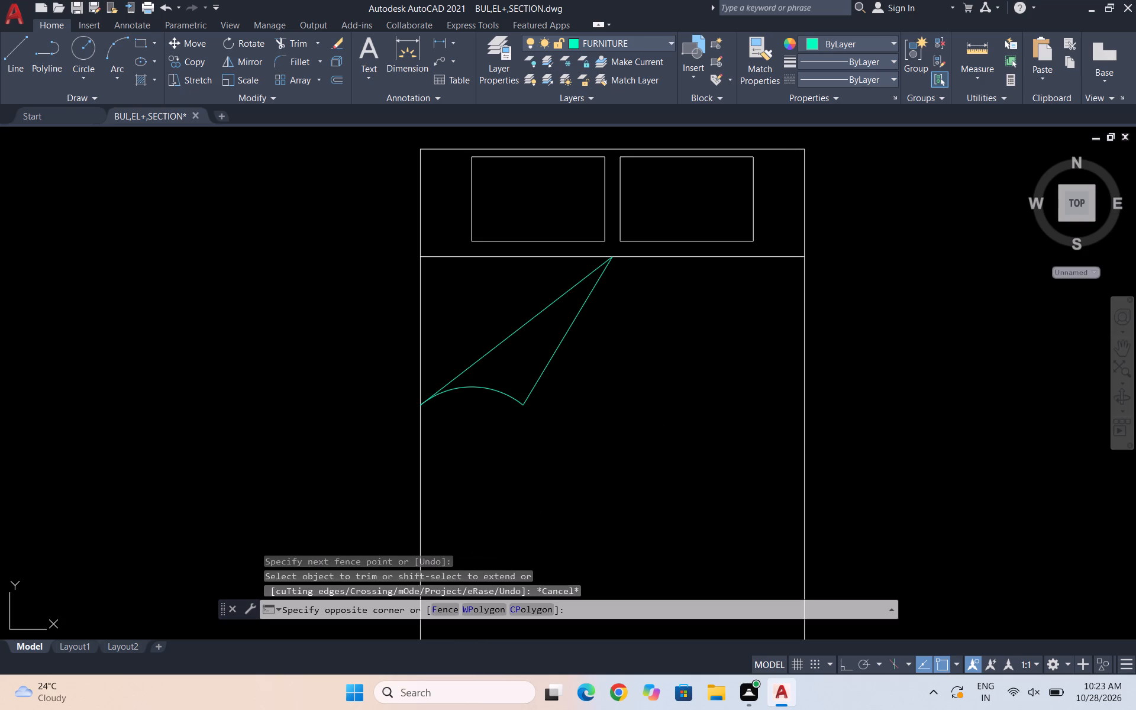
click(465, 337)
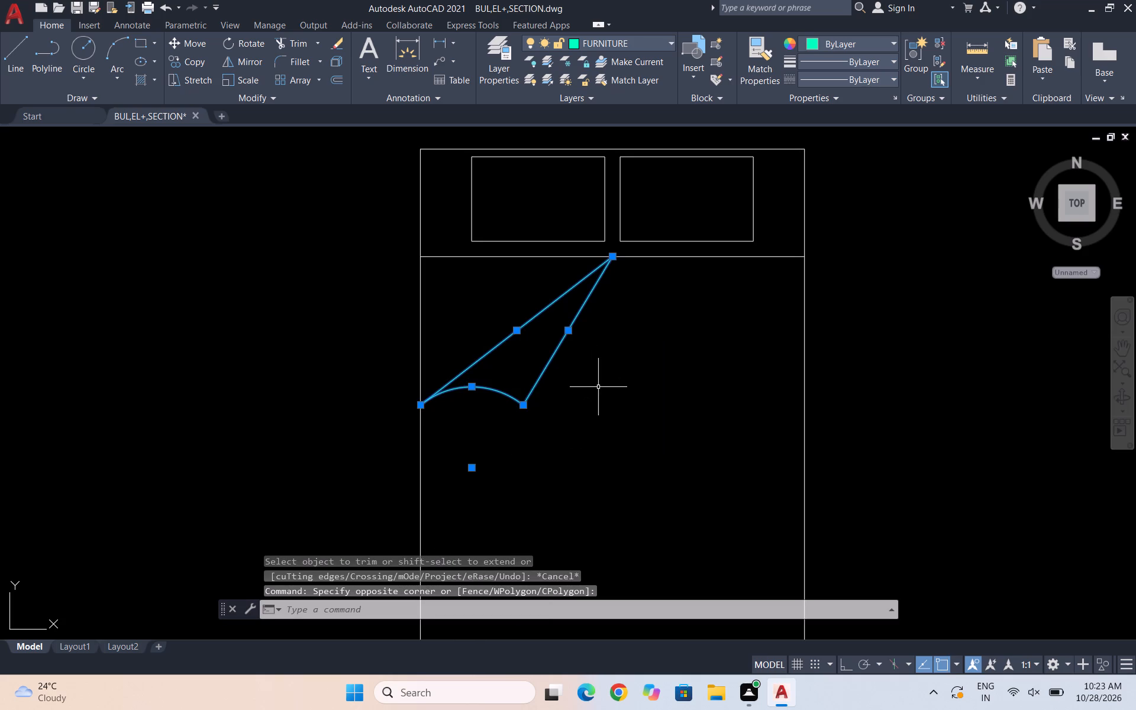
text(MI)
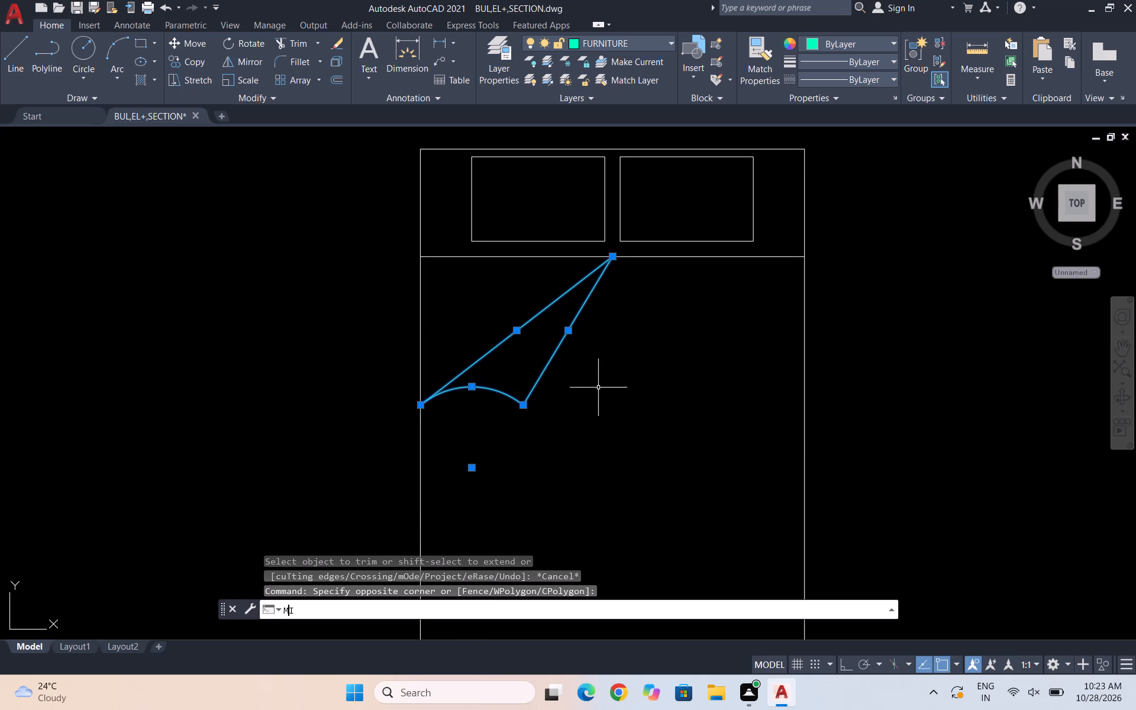
key(Return)
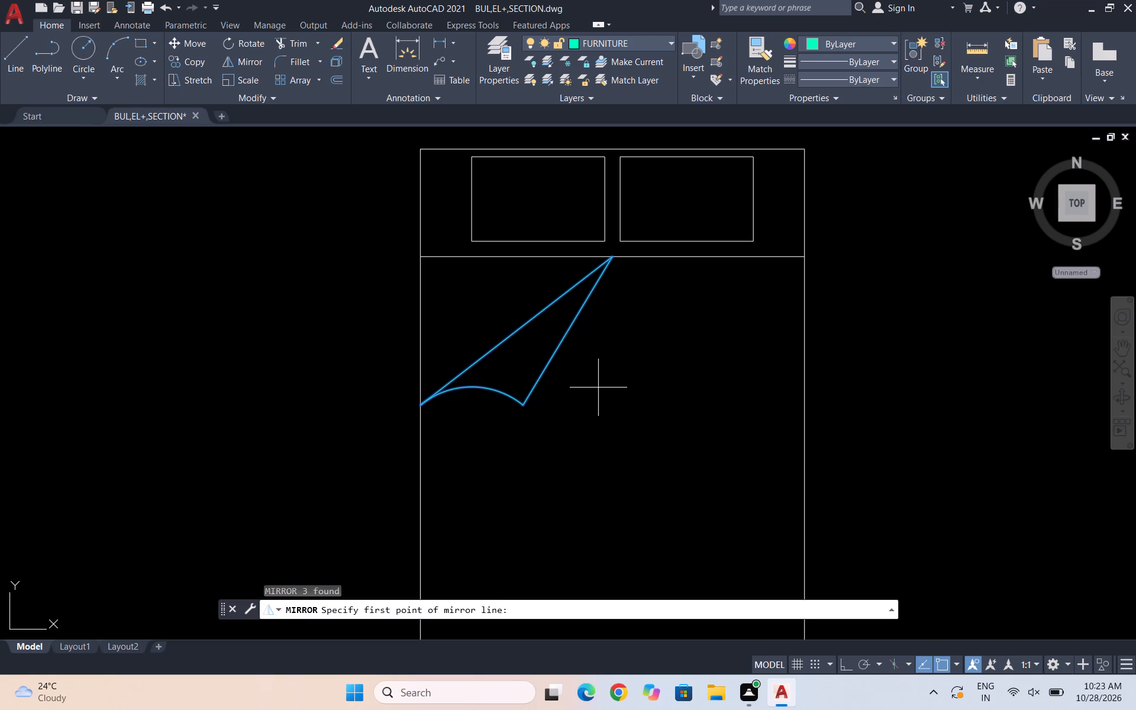
scroll(623, 314, down, 2)
scroll(637, 294, up, 2)
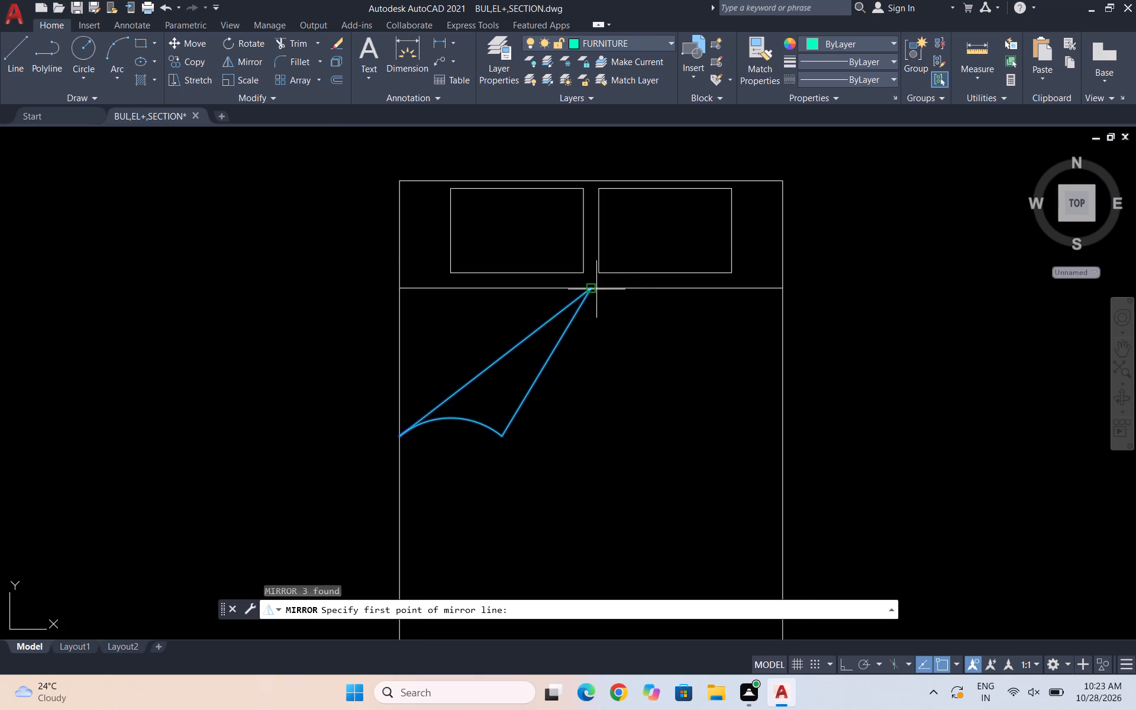
click(595, 289)
scroll(592, 283, down, 3)
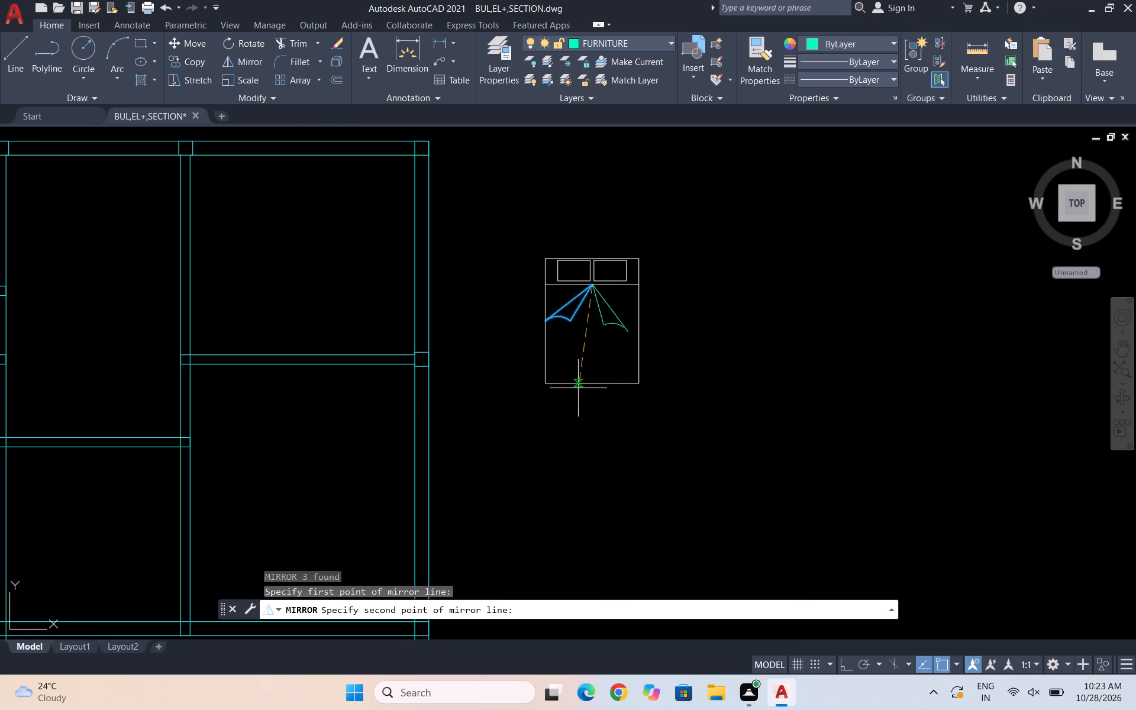
click(590, 383)
key(space)
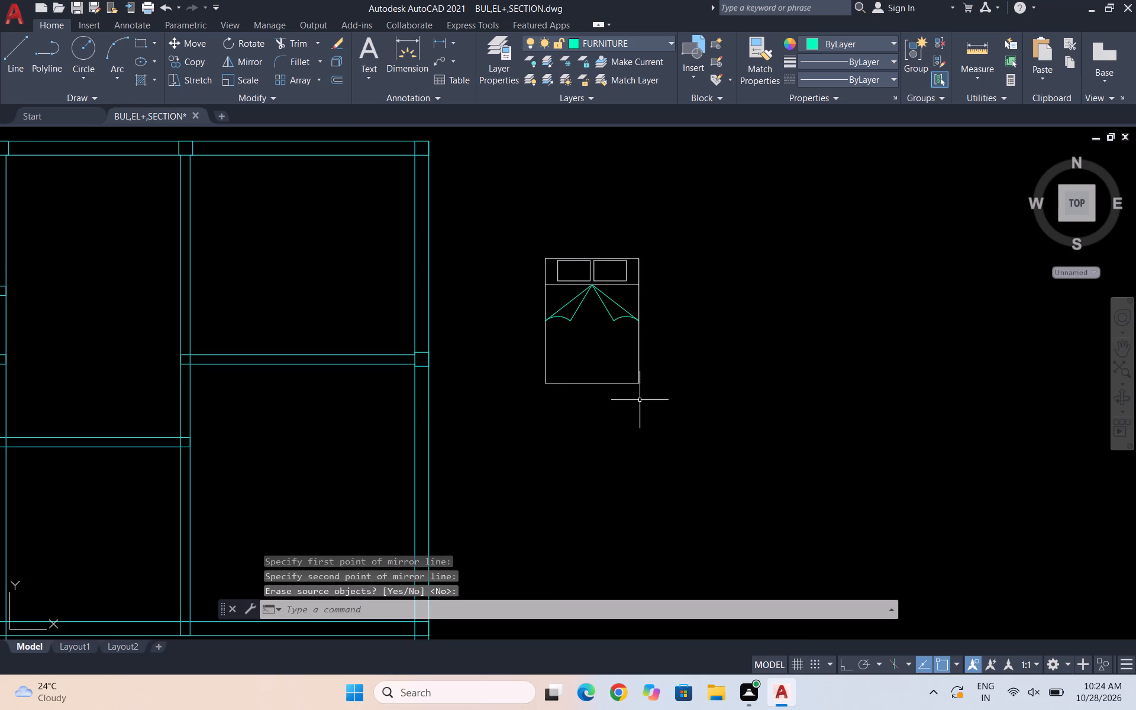
Move the bed outline, the fold's horizontal line and both pillow rectangles from layer 0 to the FURNITURE layer.
click(722, 425)
drag(532, 351, 591, 278)
scroll(589, 277, up, 3)
scroll(647, 267, up, 2)
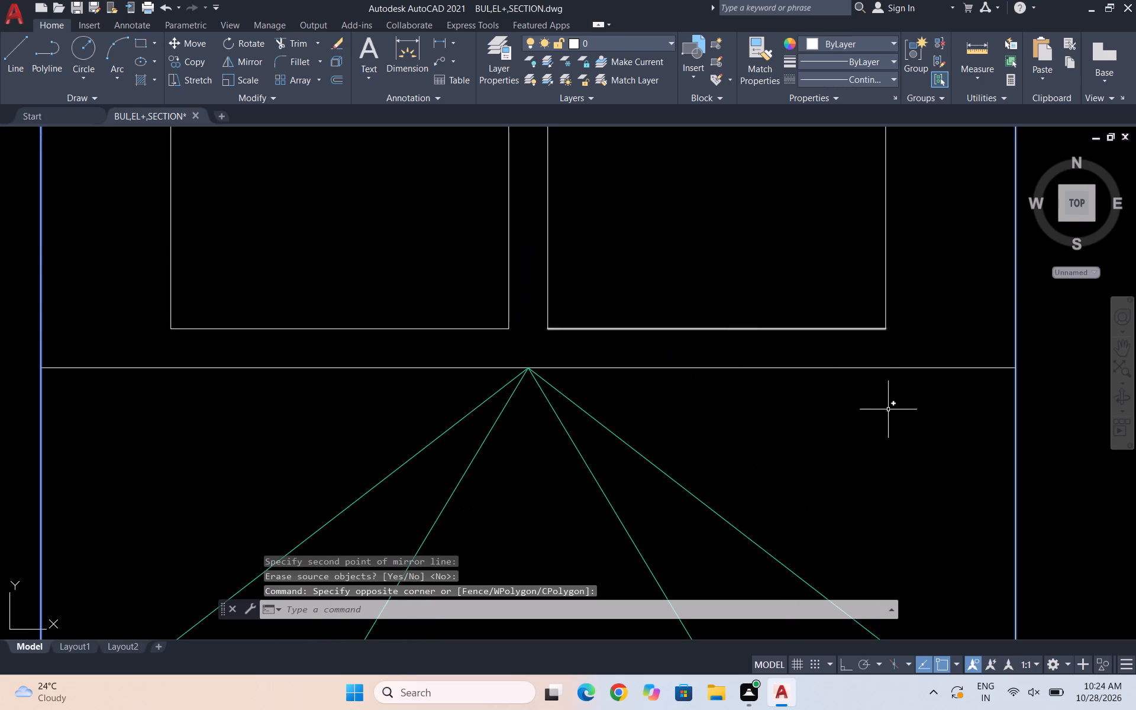
drag(888, 413, 880, 404)
click(783, 263)
scroll(816, 286, down, 2)
drag(807, 273, 800, 270)
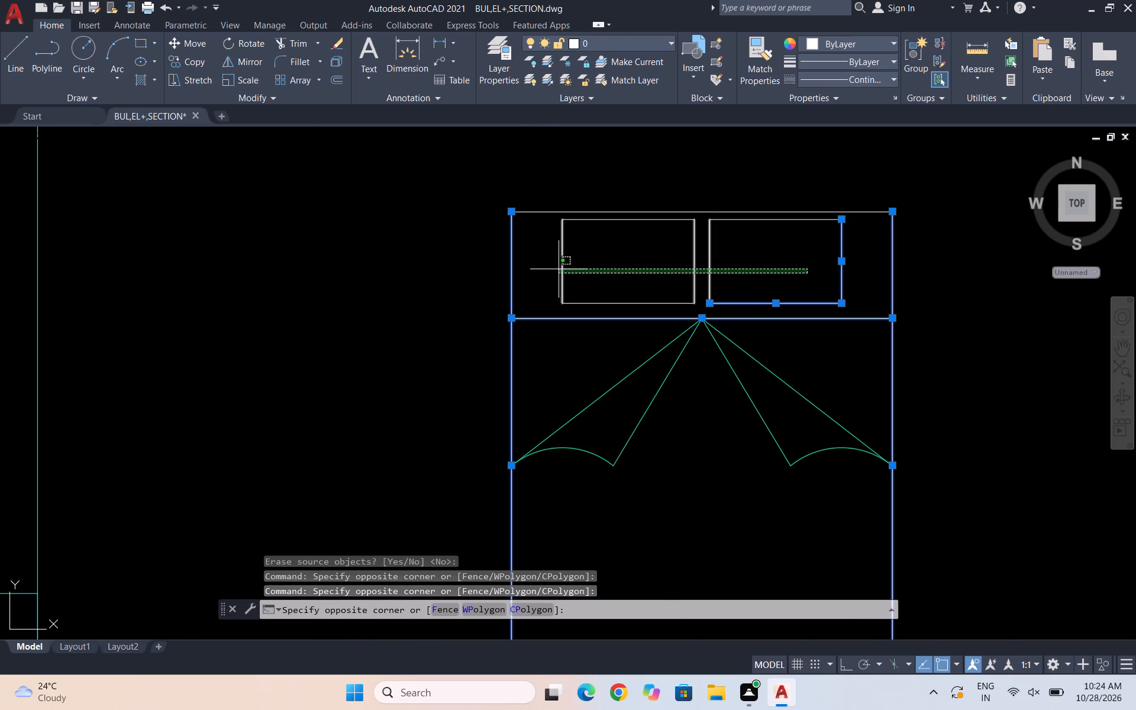
click(556, 269)
scroll(623, 304, up, 2)
drag(668, 315, 673, 313)
click(626, 286)
scroll(614, 363, down, 2)
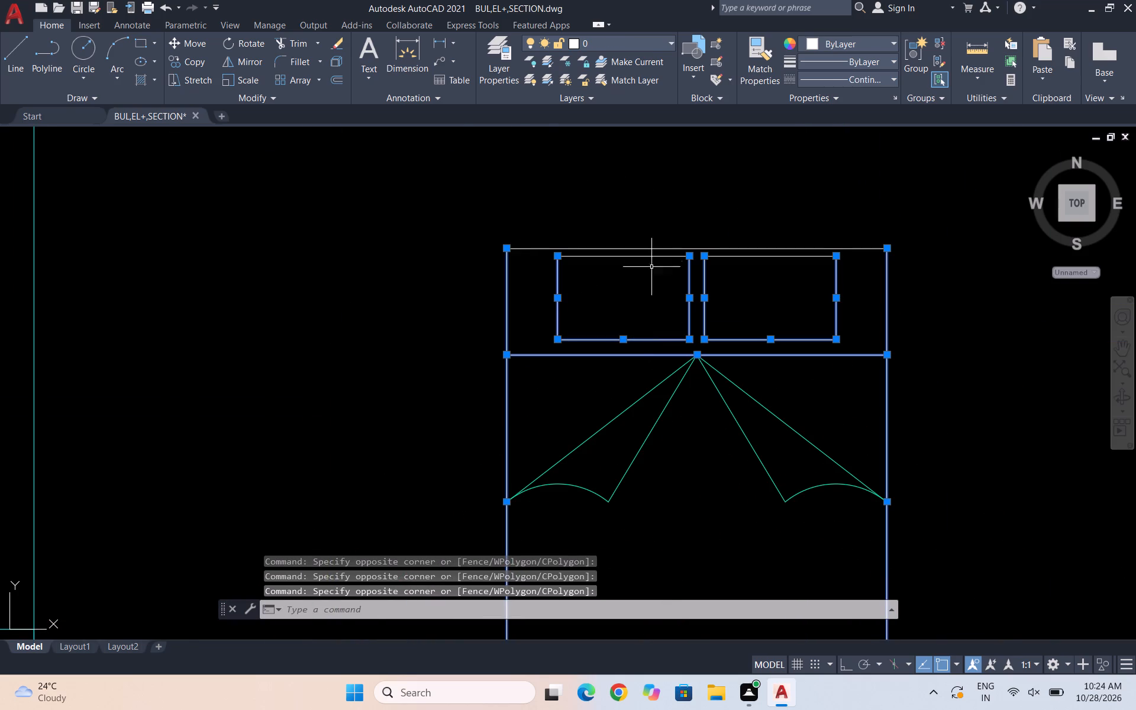
drag(662, 265, 649, 240)
click(612, 209)
drag(792, 294, 784, 283)
click(663, 217)
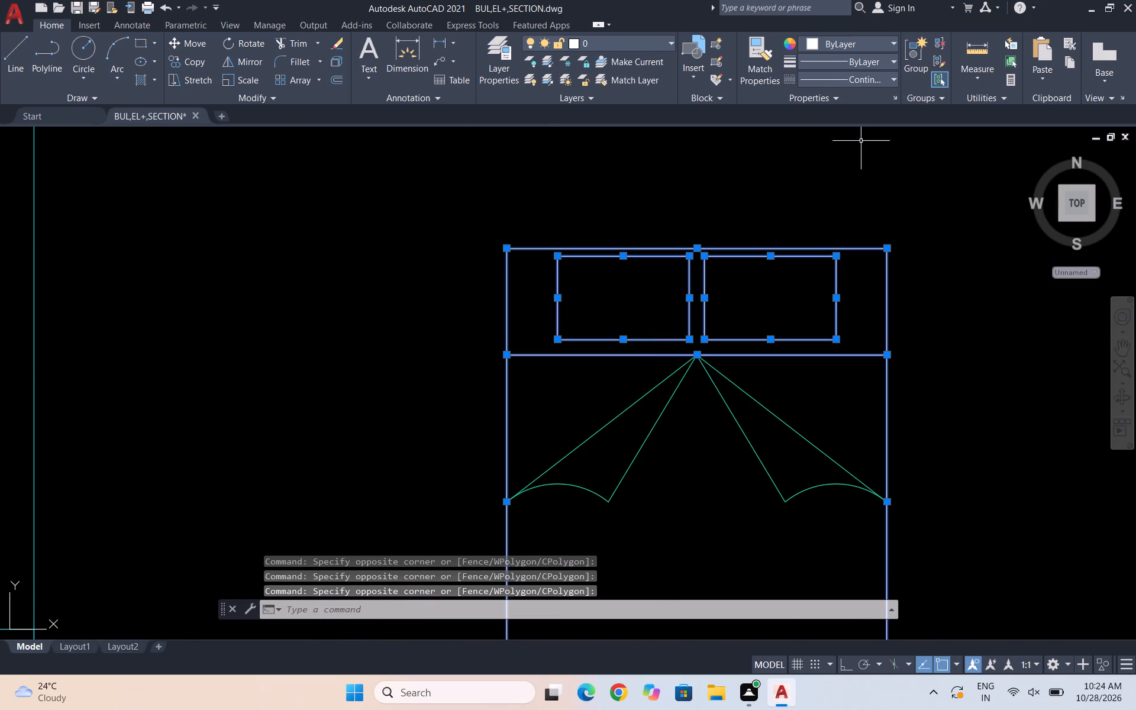
scroll(553, 208, down, 1)
click(637, 43)
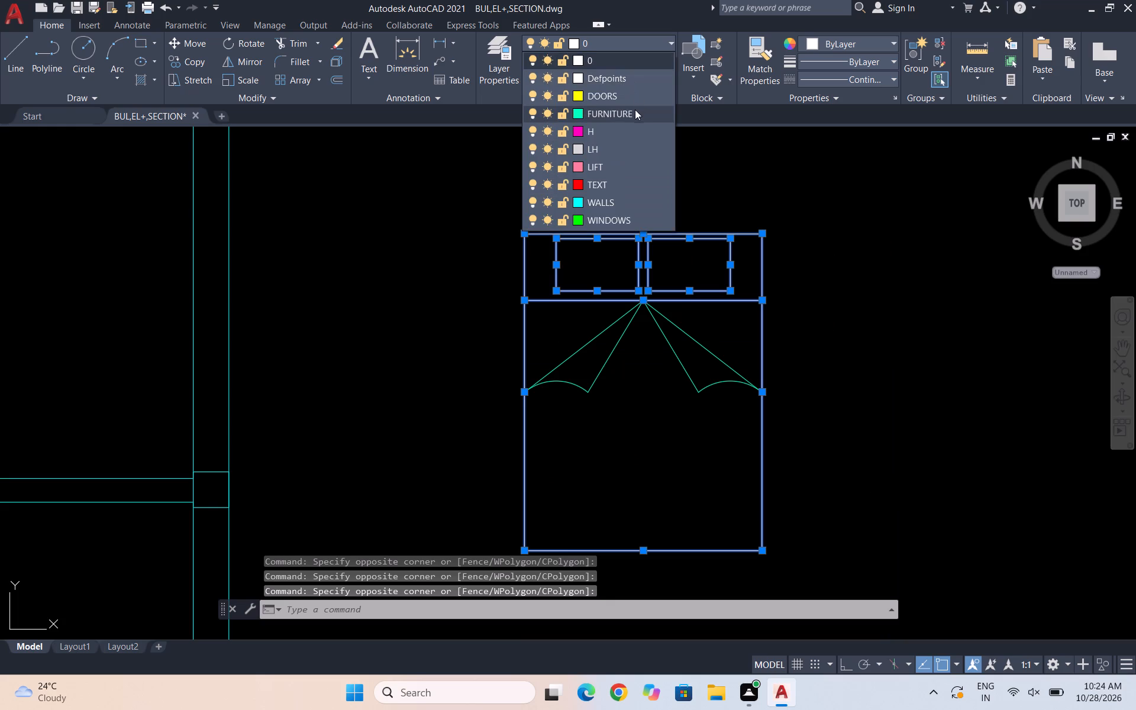
click(632, 111)
key(Escape)
key(Escape)
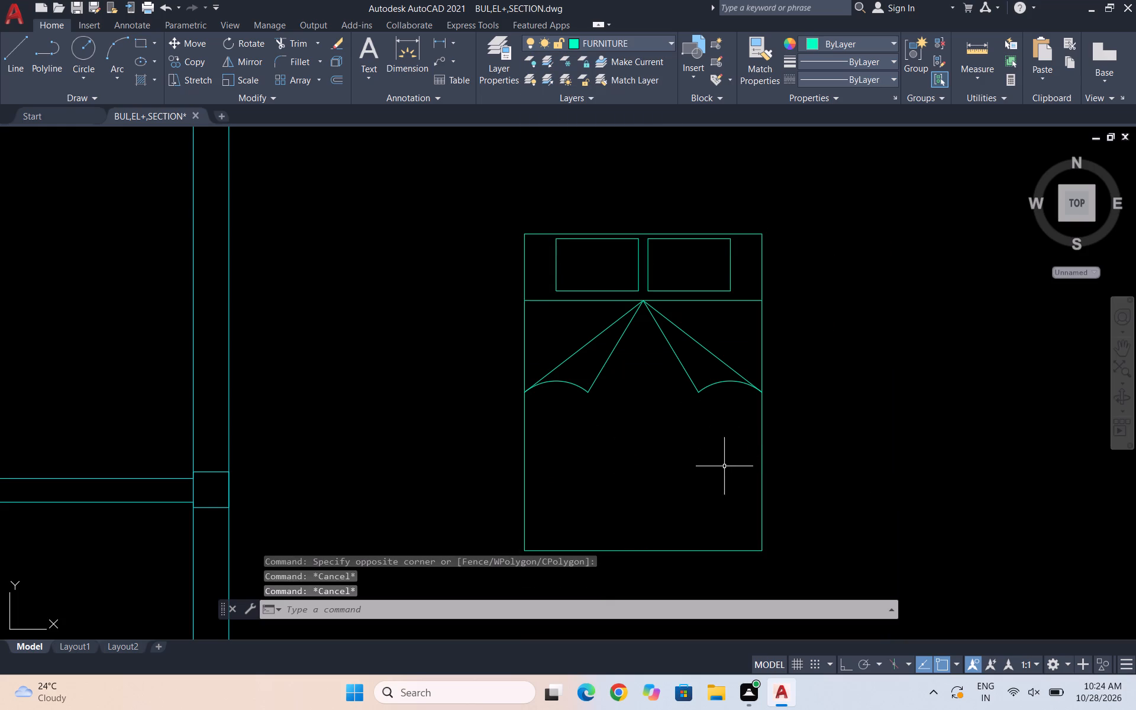
Offset all four edges of the left pillow inward by 1 inch.
scroll(707, 421, down, 1)
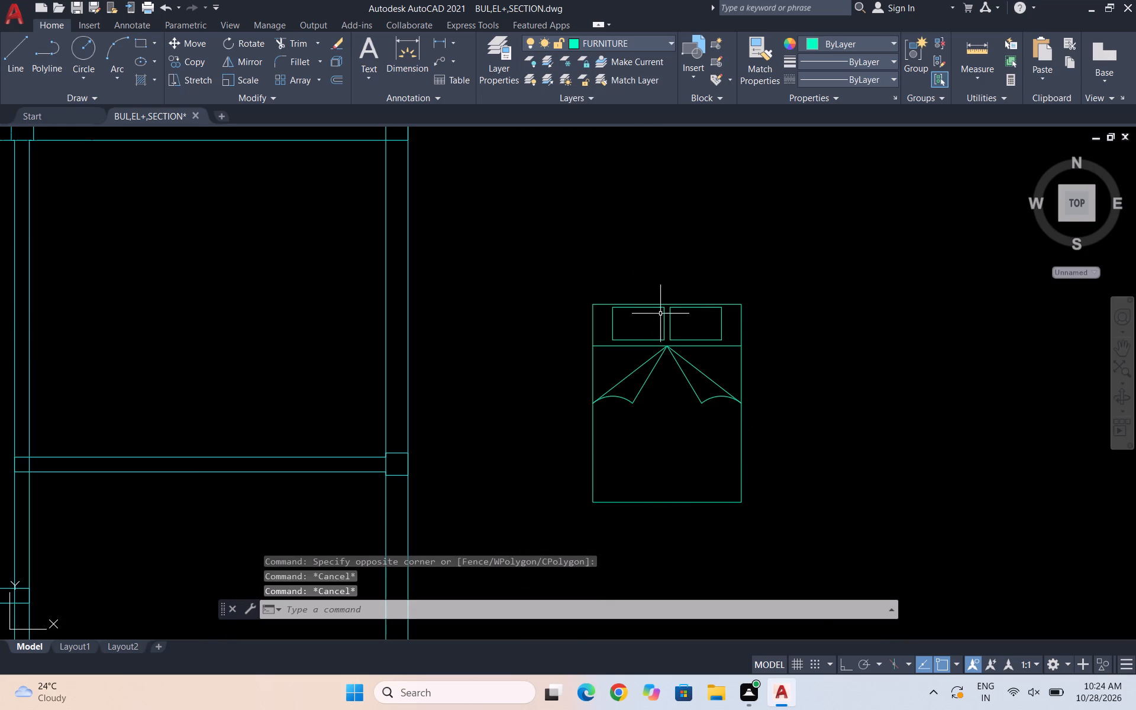
scroll(653, 316, up, 4)
key(o)
key(Return)
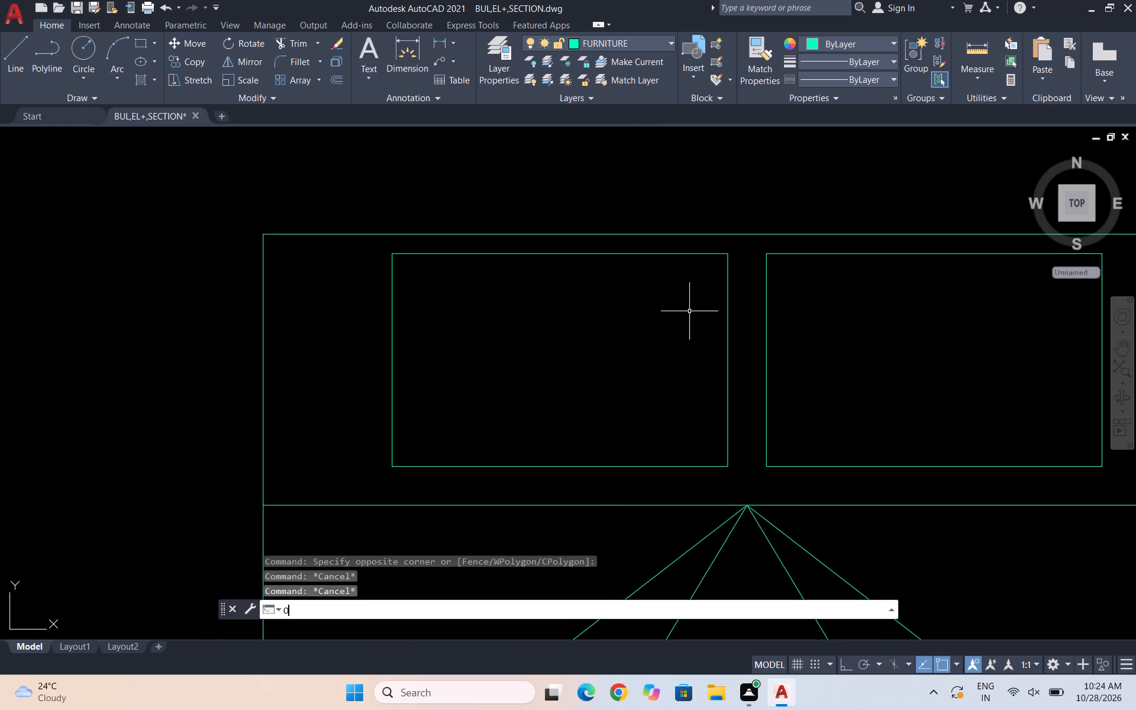
key(1)
key(Return)
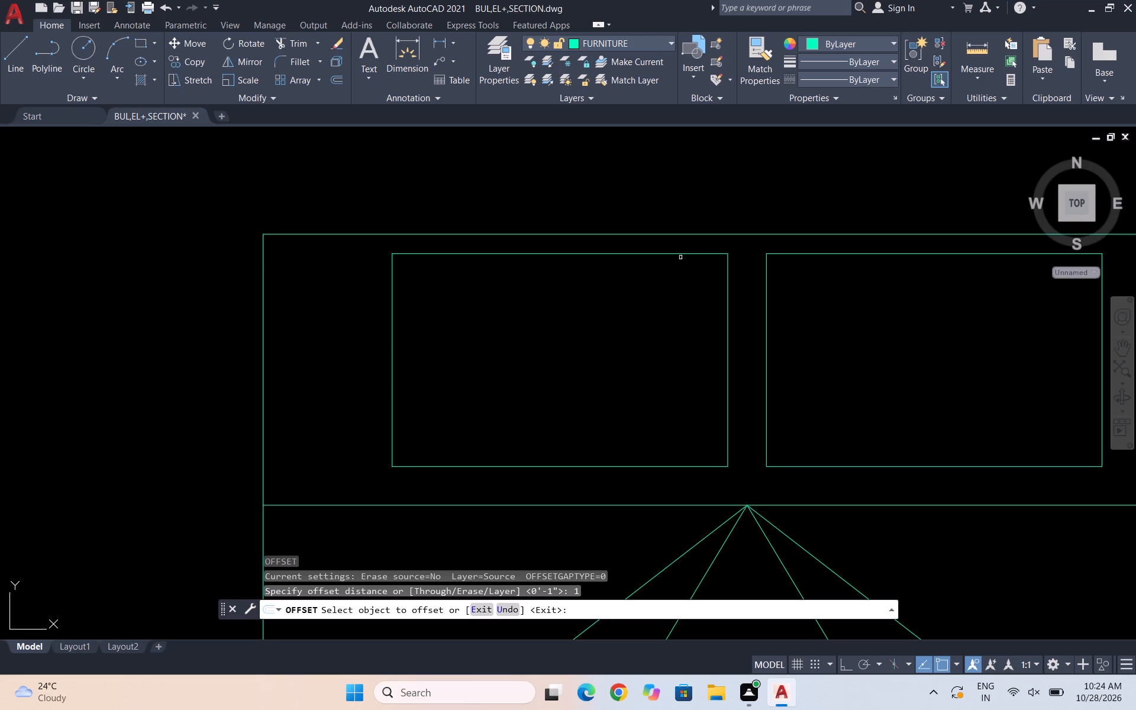
drag(685, 252, 690, 266)
click(659, 366)
click(725, 336)
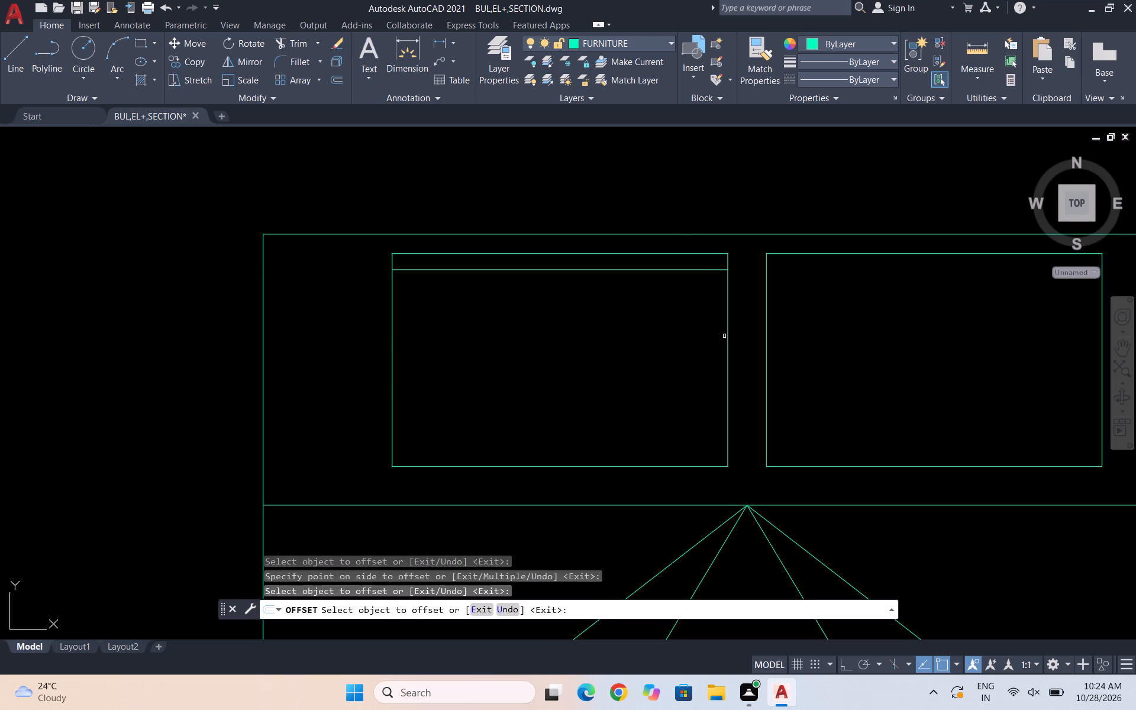
click(577, 380)
click(725, 361)
click(728, 359)
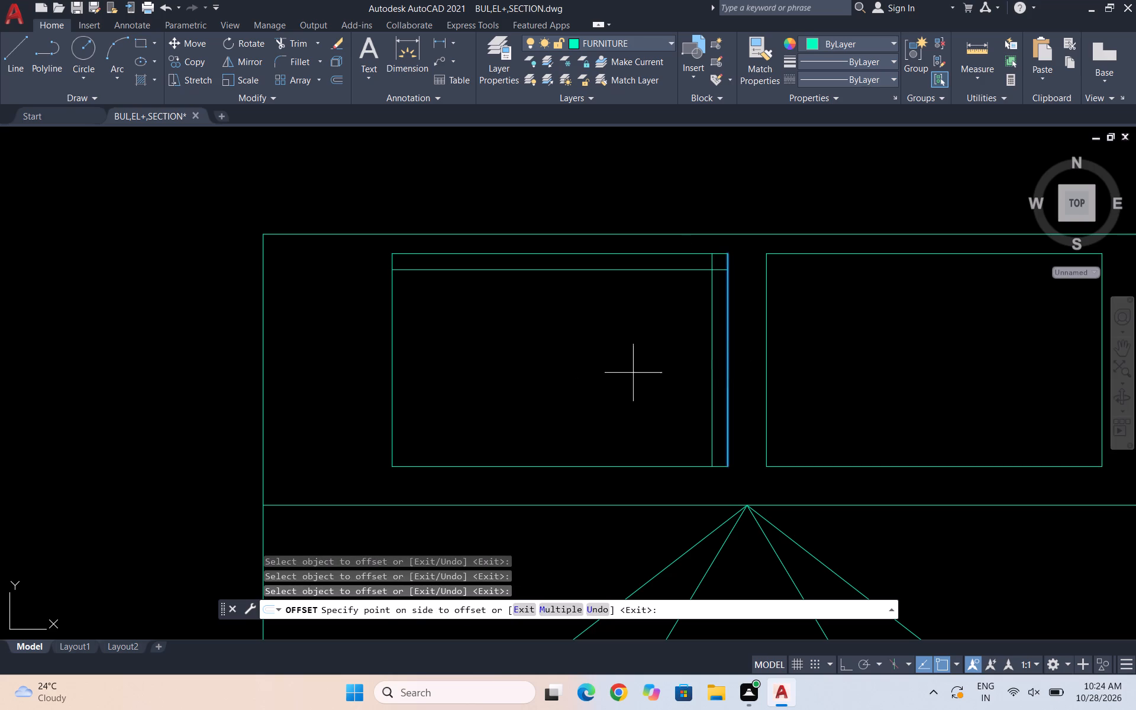
click(608, 378)
click(601, 464)
click(590, 388)
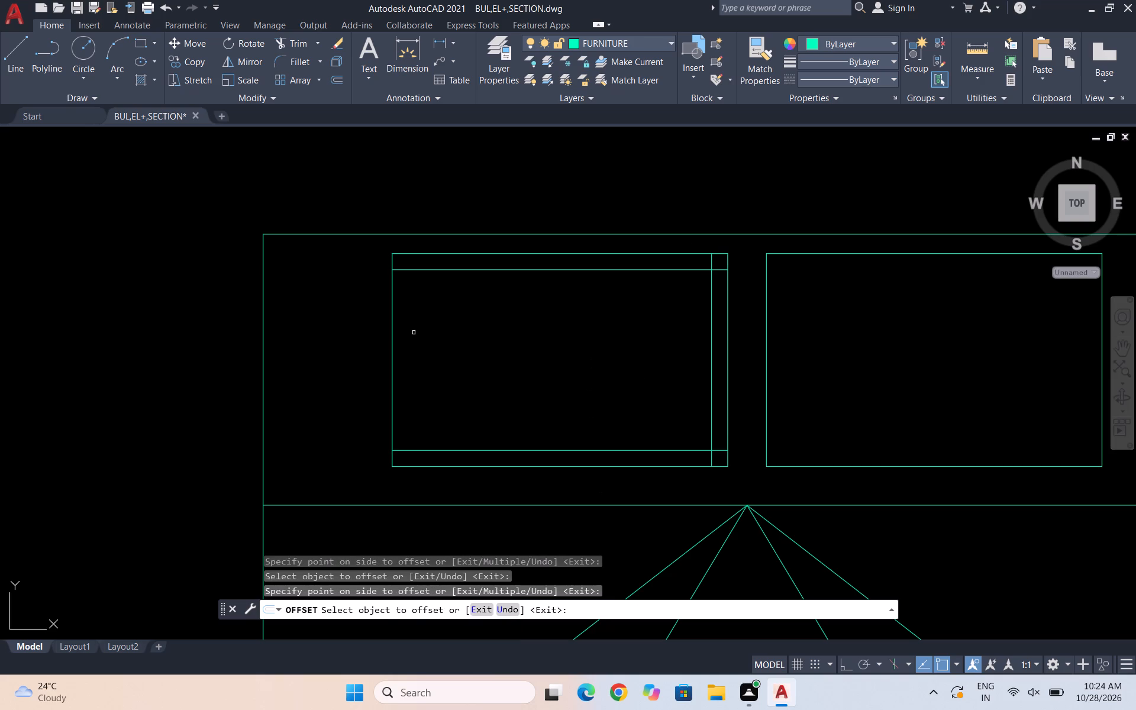
click(408, 320)
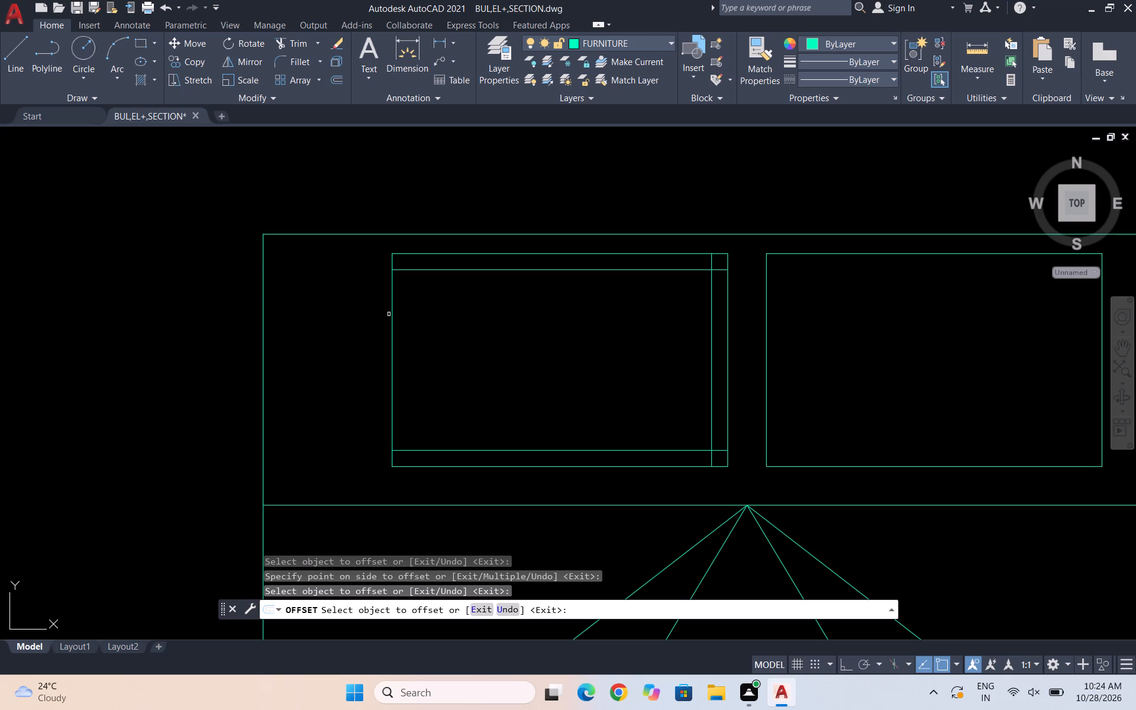
click(392, 314)
click(427, 315)
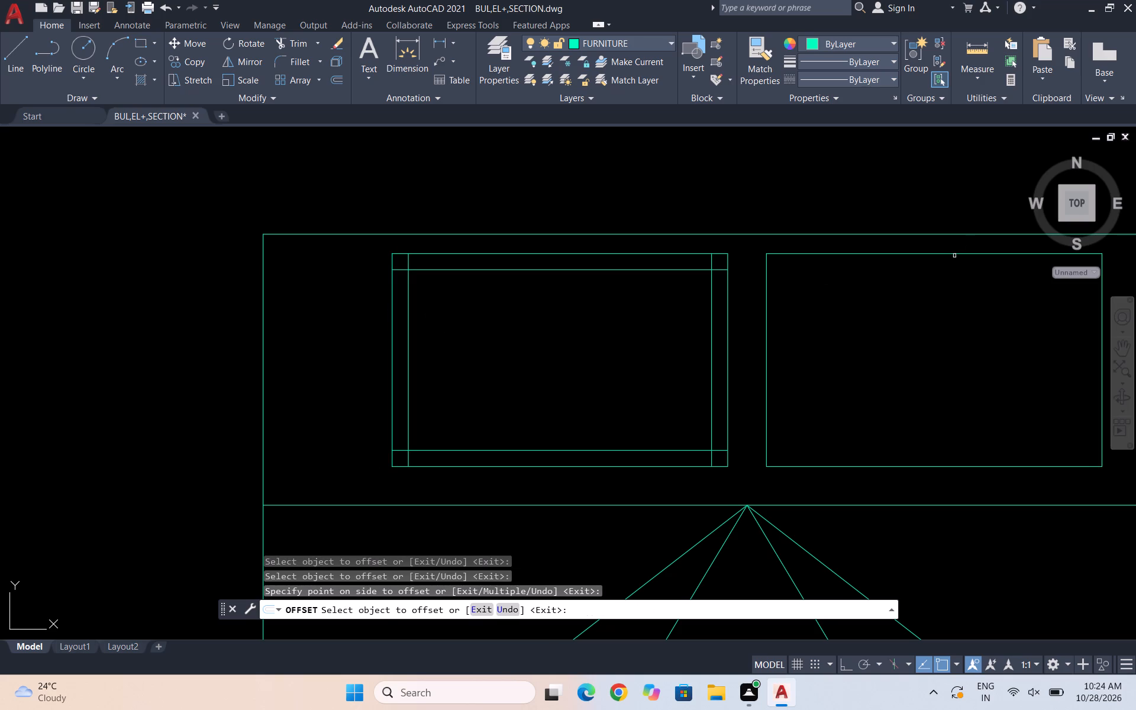
Offset all four edges of the right pillow inward by 1 inch.
click(954, 256)
click(941, 311)
click(763, 293)
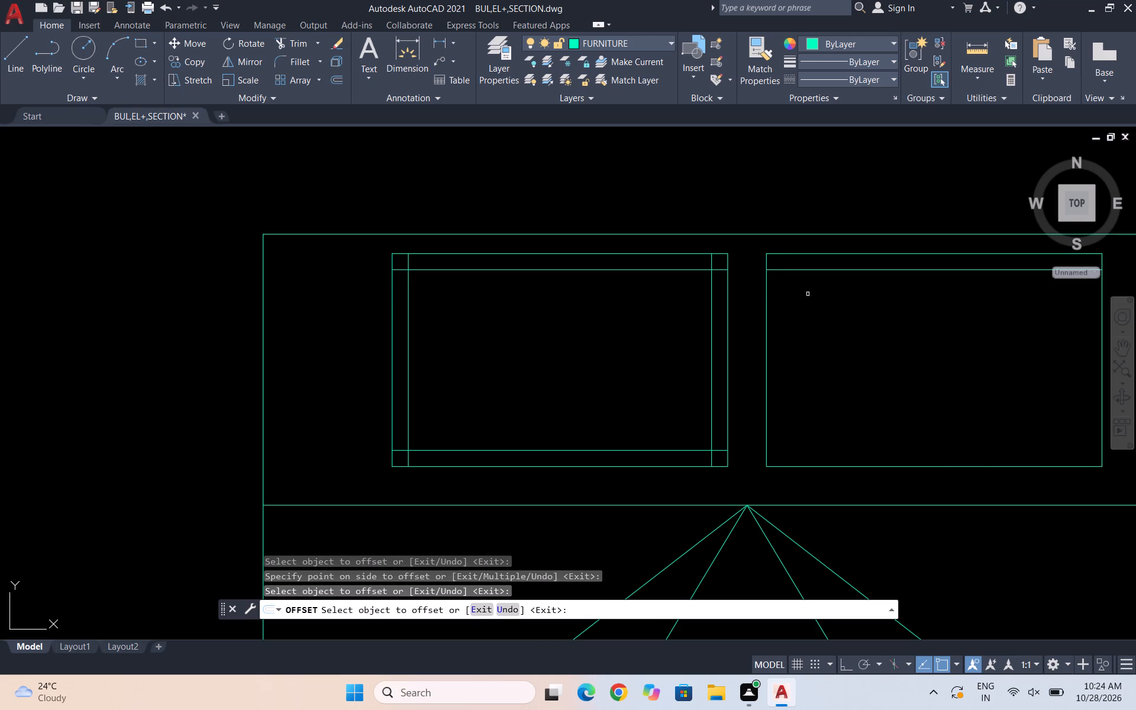
click(767, 288)
click(840, 301)
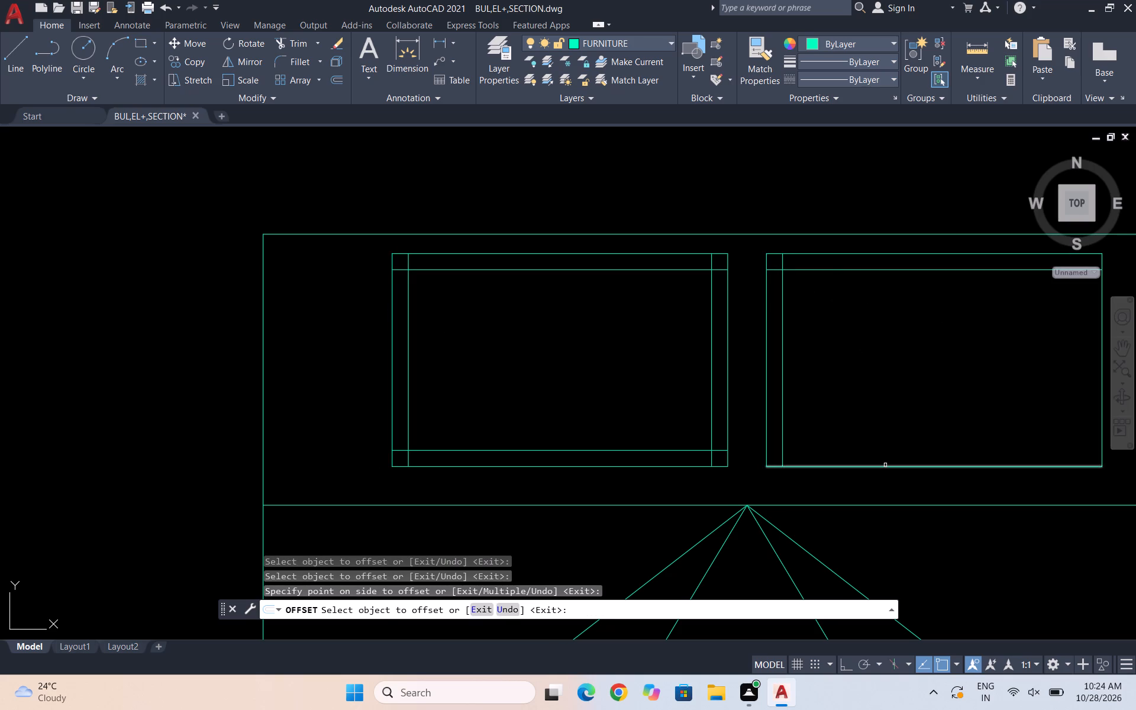
click(885, 465)
click(856, 388)
scroll(782, 413, down, 3)
scroll(834, 397, up, 3)
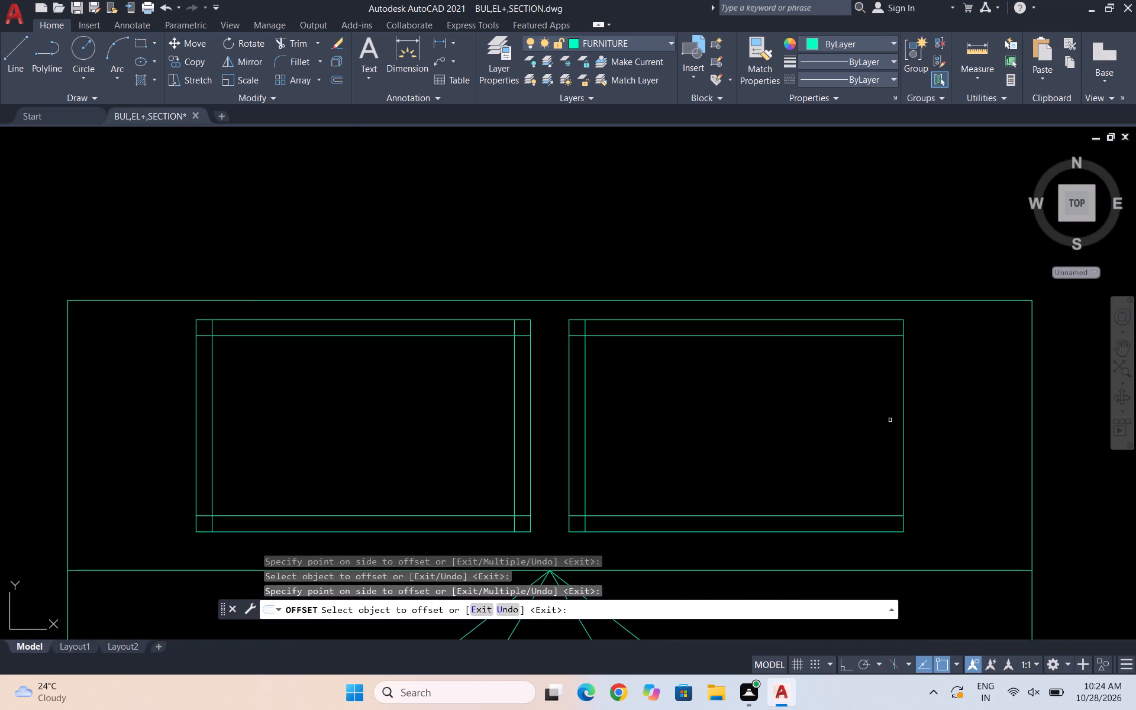
click(903, 428)
click(828, 428)
scroll(848, 394, down, 1)
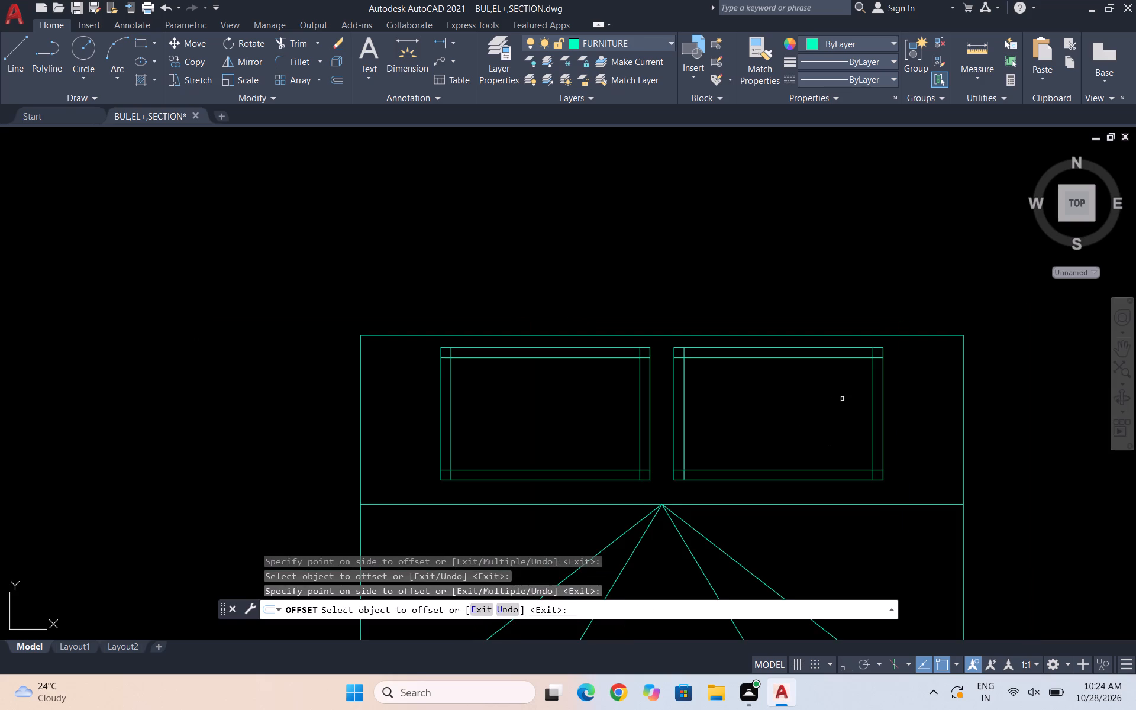
key(Escape)
key(Escape)
Trim the overlapping offset line ends at the left pillow's four corners, leaving a clean inner rectangle.
text(TR)
key(Return)
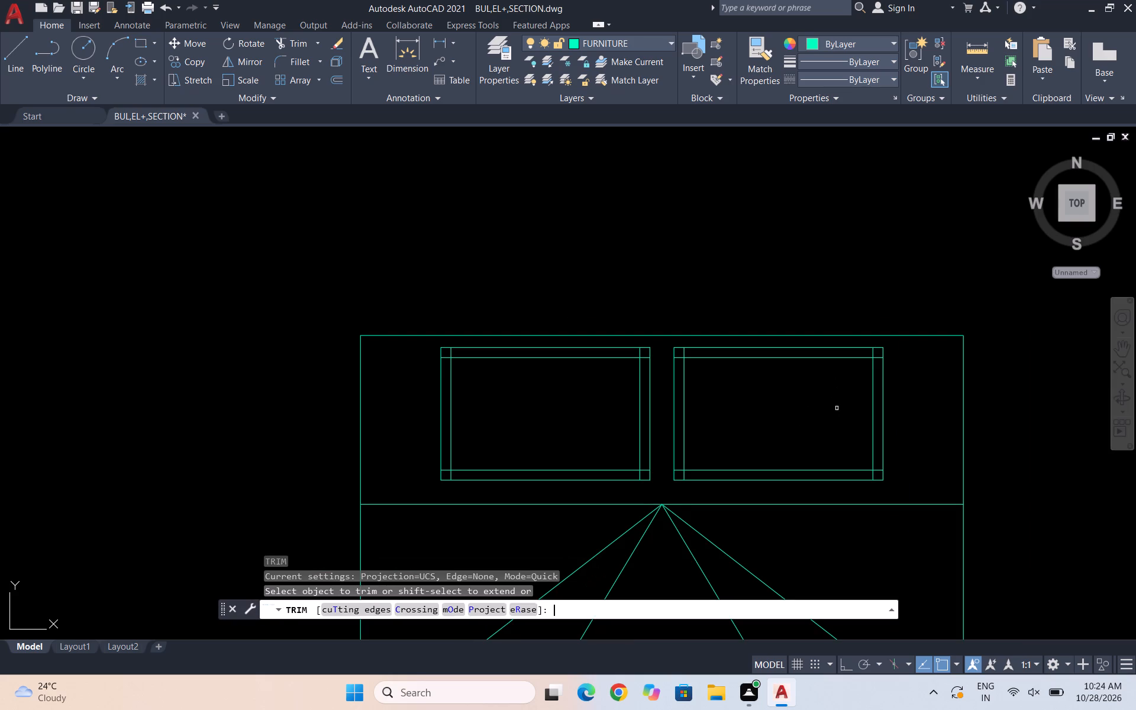
scroll(446, 370, up, 4)
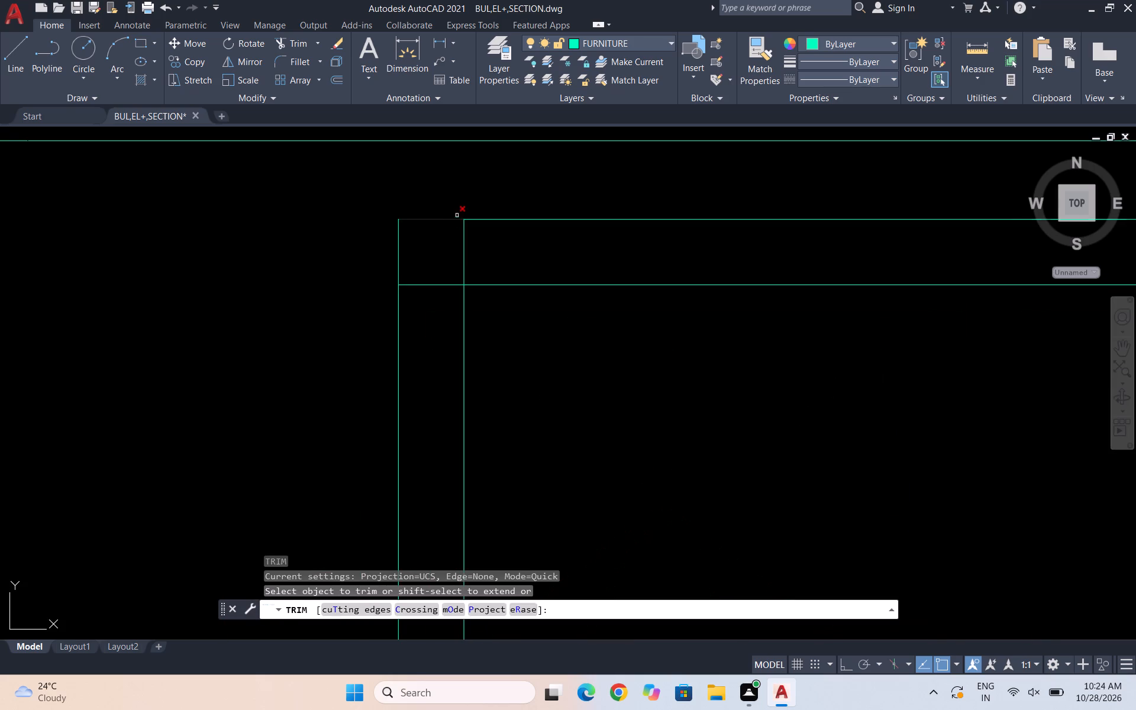
scroll(463, 263, up, 2)
drag(501, 257, 383, 364)
scroll(383, 246, down, 4)
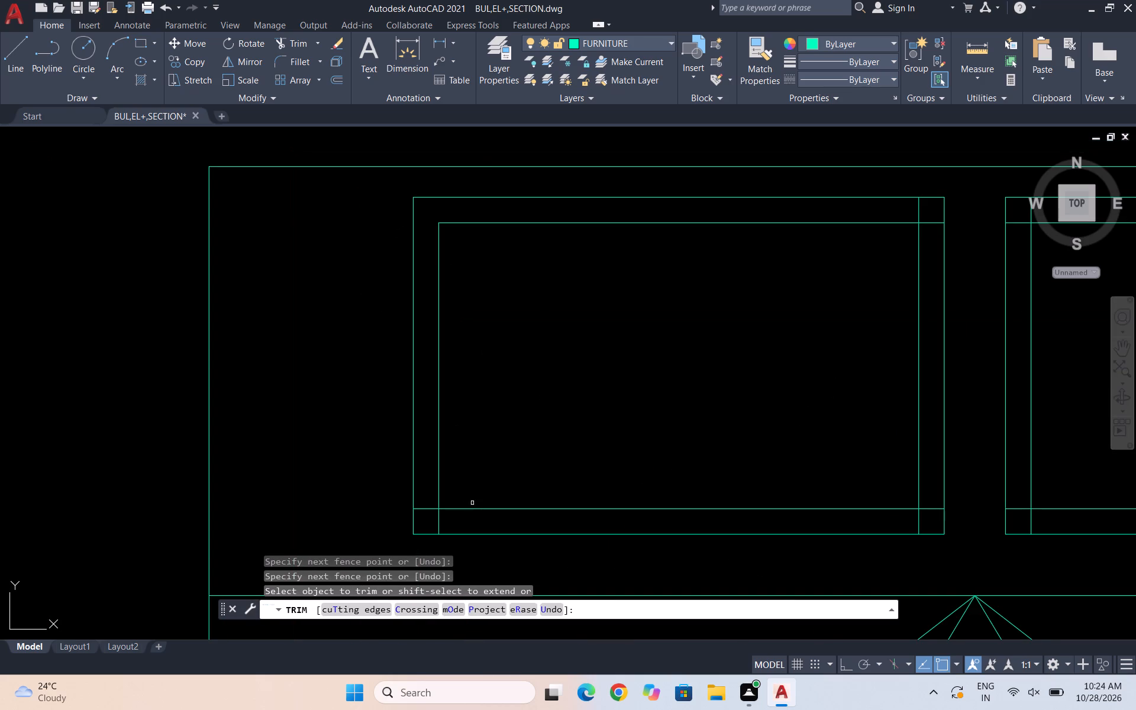
scroll(437, 548, up, 2)
drag(402, 440, 492, 485)
scroll(420, 476, down, 4)
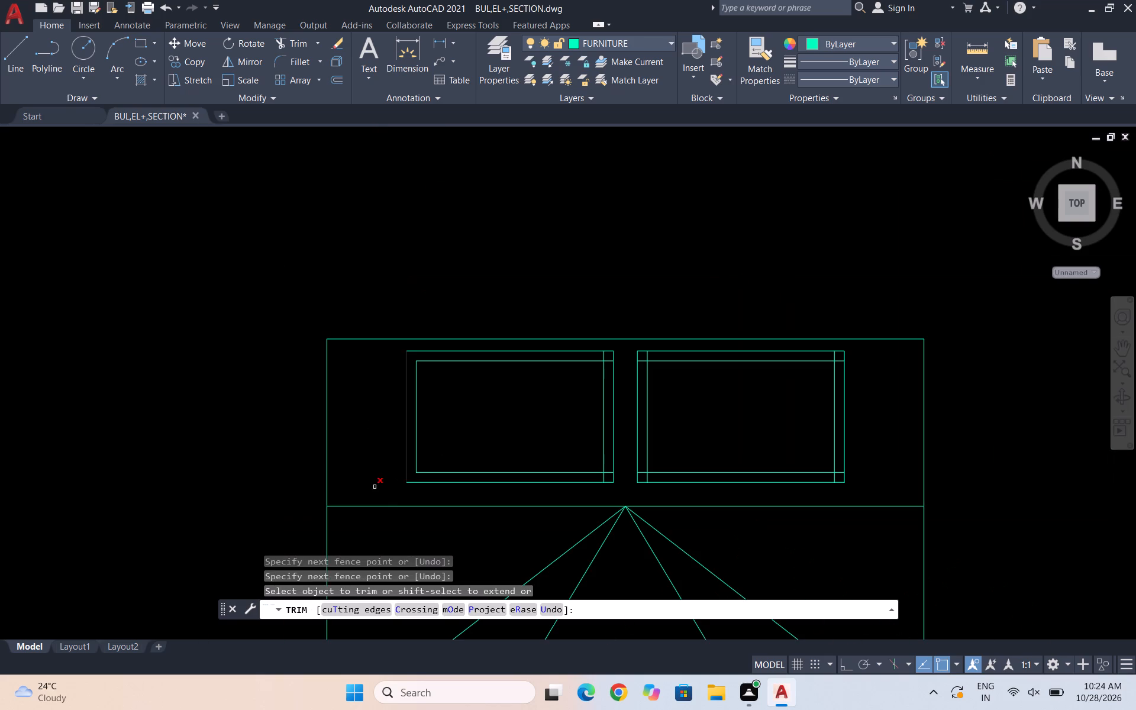
scroll(614, 480, up, 4)
drag(619, 441, 566, 494)
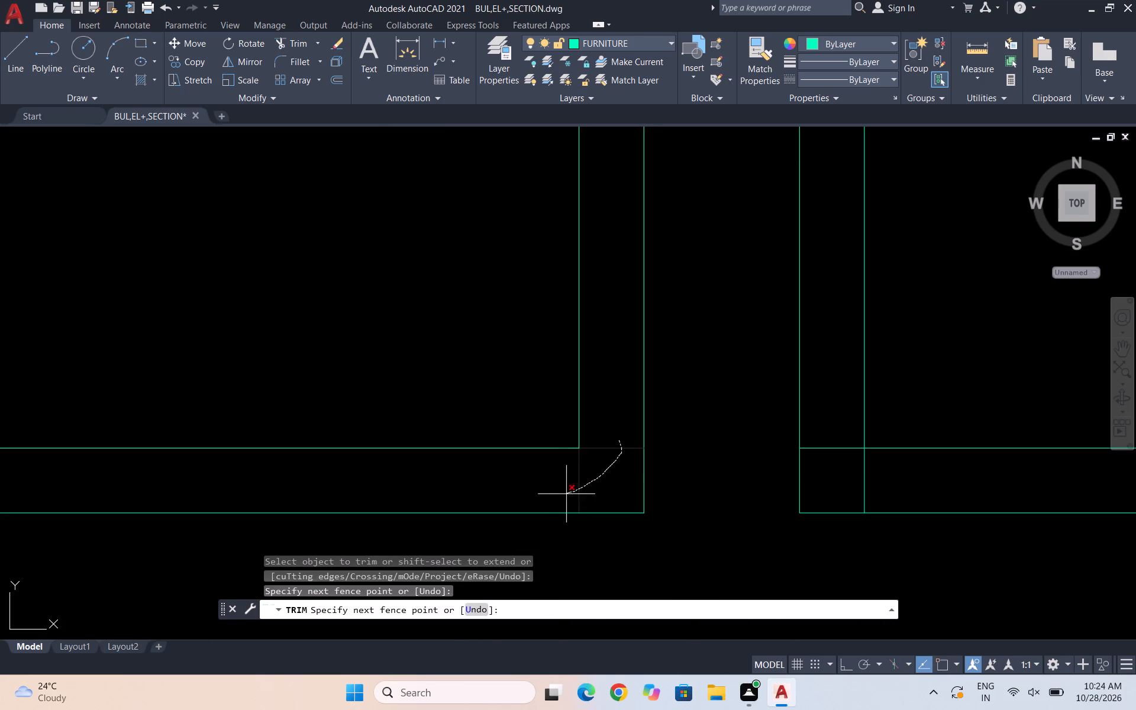
drag(566, 494, 562, 495)
scroll(588, 514, down, 4)
scroll(598, 404, up, 4)
drag(640, 502, 677, 511)
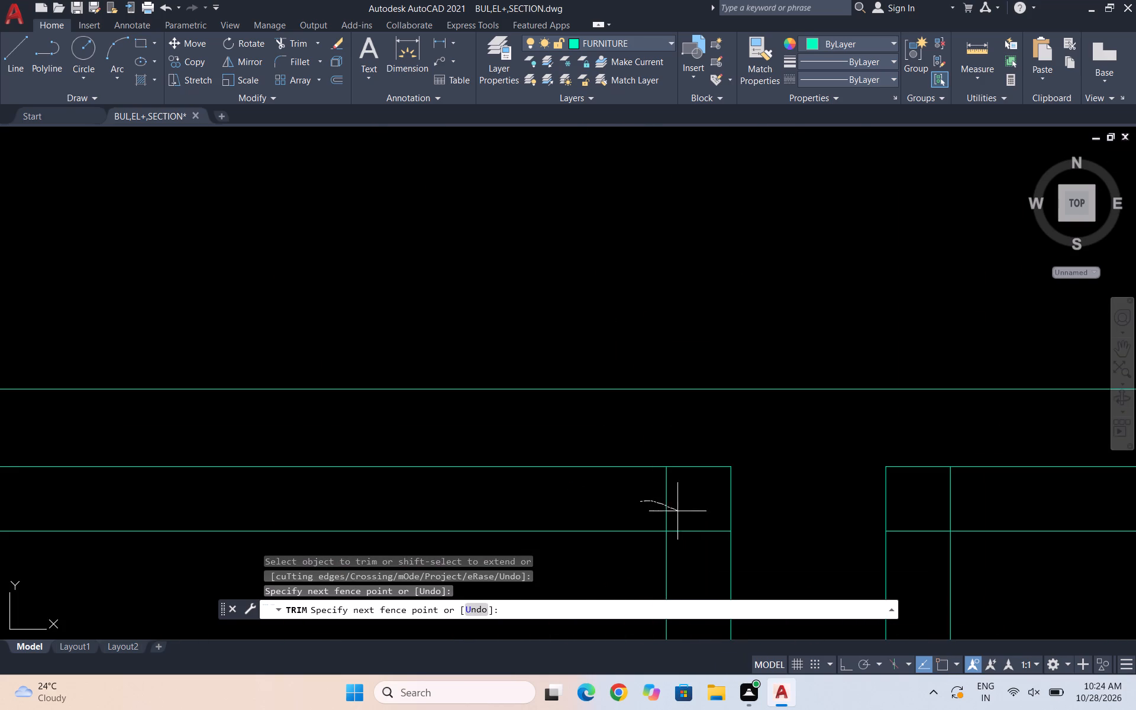
drag(677, 511, 711, 560)
scroll(666, 418, down, 3)
scroll(741, 488, down, 1)
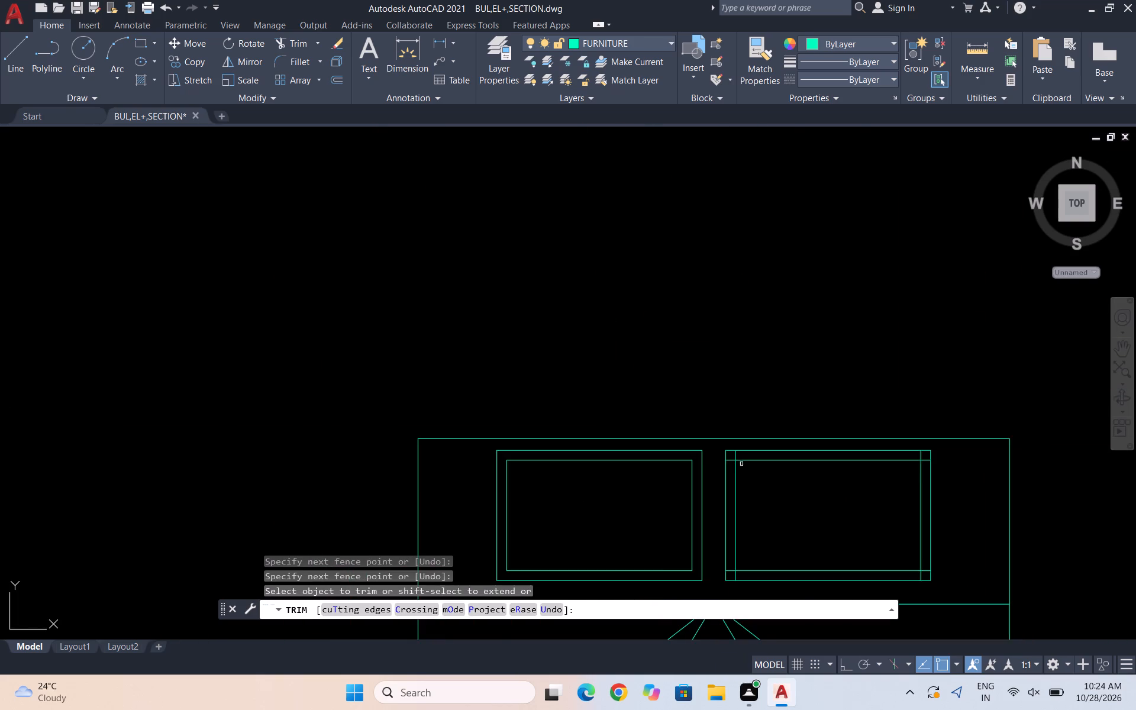
Trim the overlapping offset line ends at the right pillow's four corners, keeping both its outer and inner rectangles closed.
scroll(739, 463, up, 4)
drag(735, 415, 693, 507)
scroll(689, 409, down, 4)
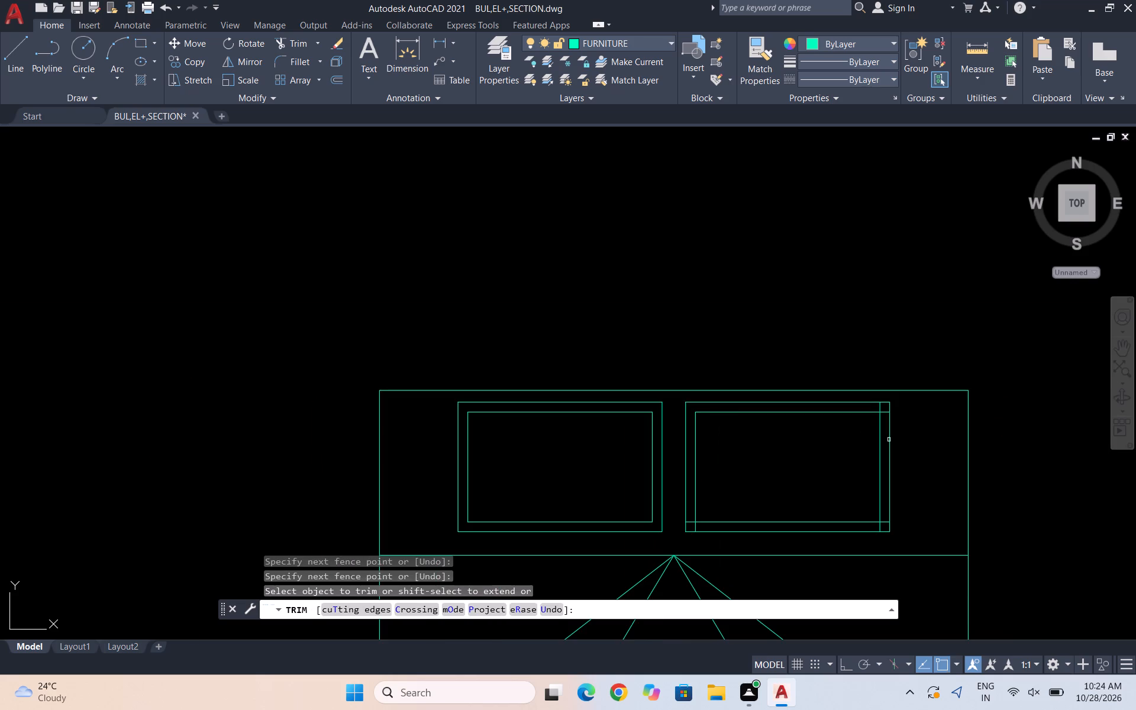
scroll(876, 411, up, 3)
drag(876, 408, 909, 459)
scroll(869, 390, down, 3)
scroll(739, 479, up, 2)
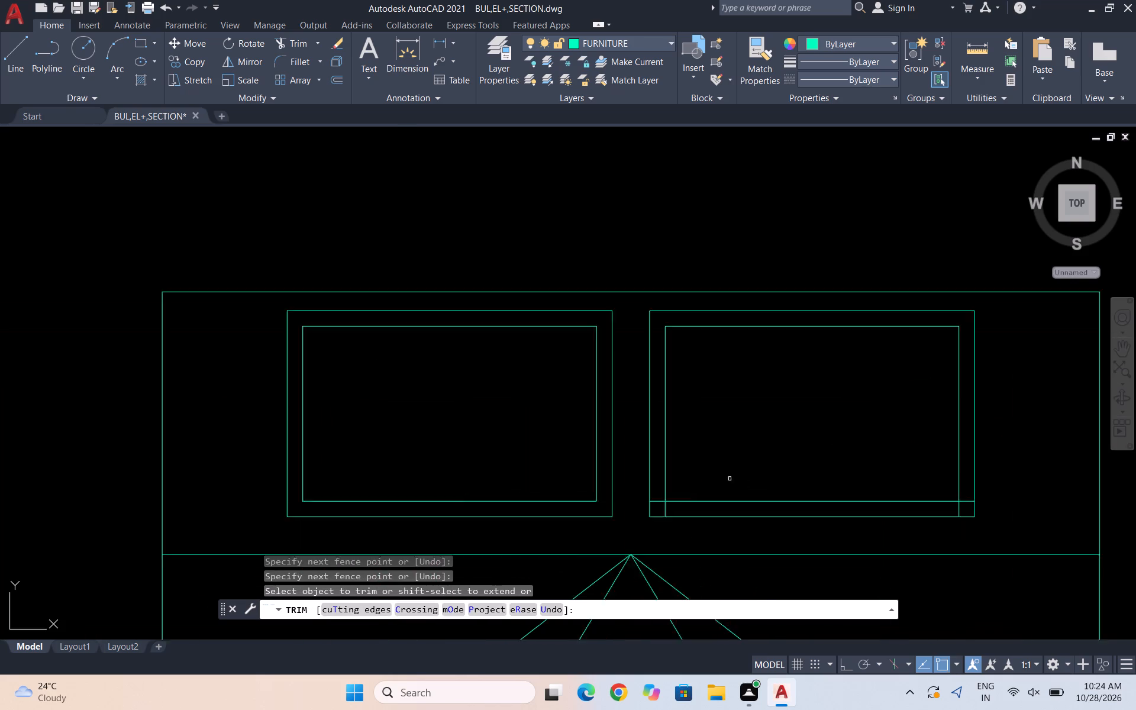
scroll(728, 479, up, 1)
drag(556, 534, 600, 564)
scroll(586, 537, down, 3)
scroll(691, 544, up, 2)
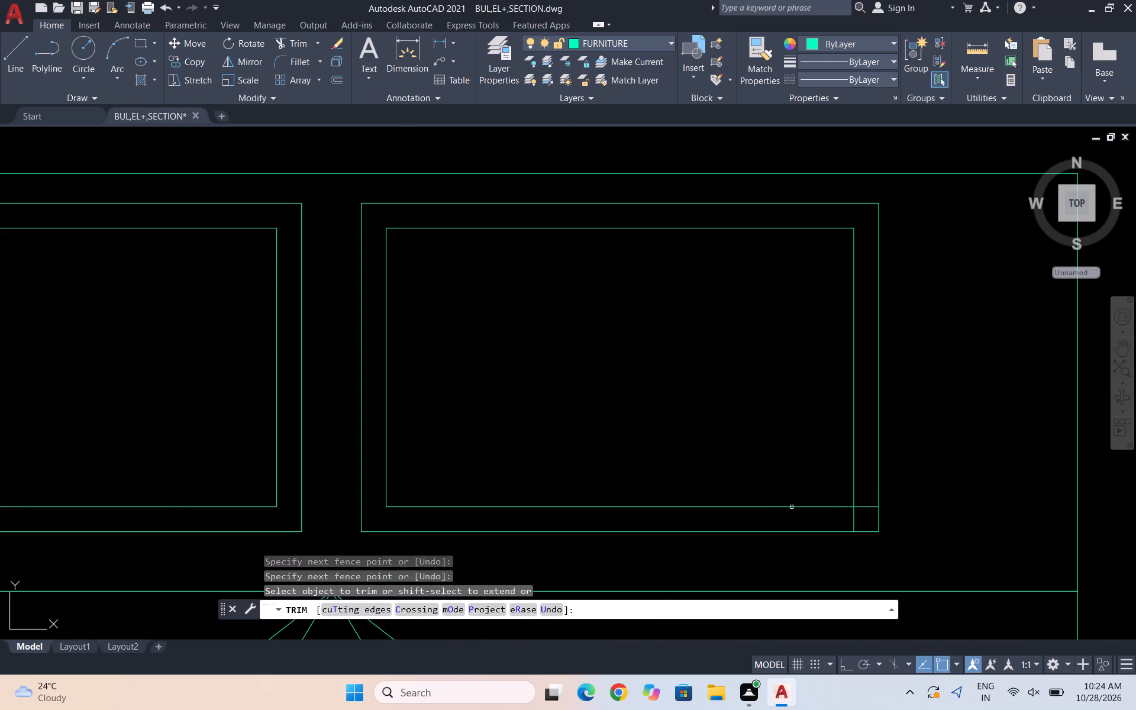
drag(877, 496, 854, 522)
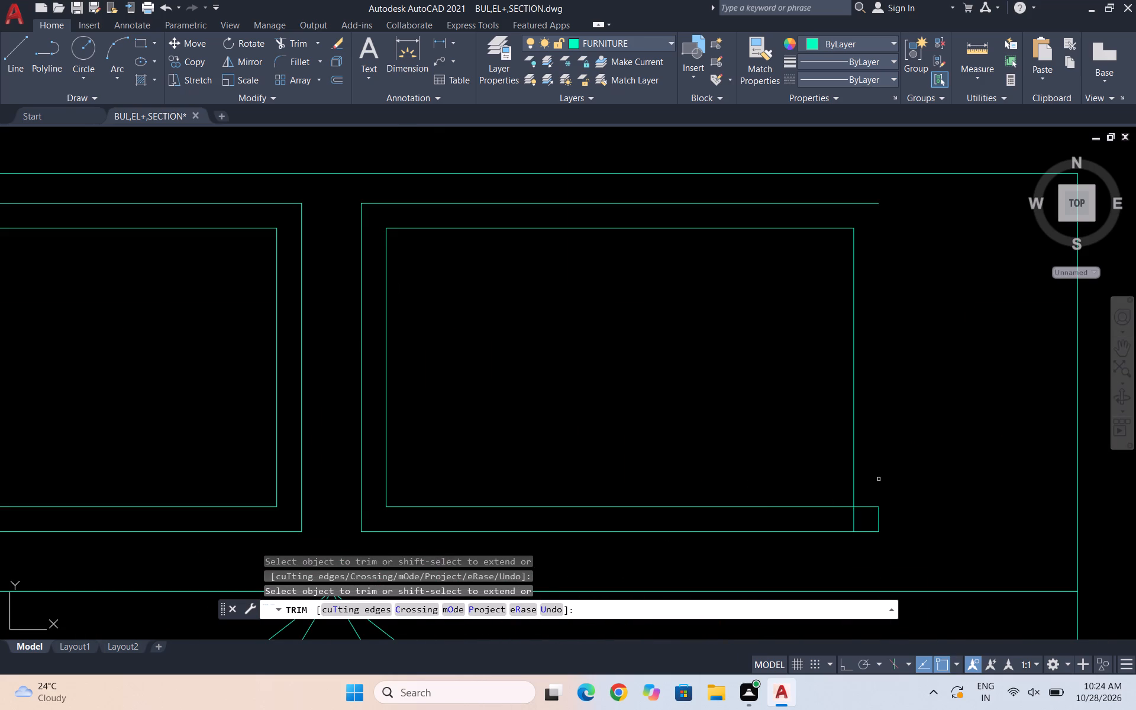
key(ctrl+z)
scroll(797, 449, down, 2)
scroll(938, 488, up, 3)
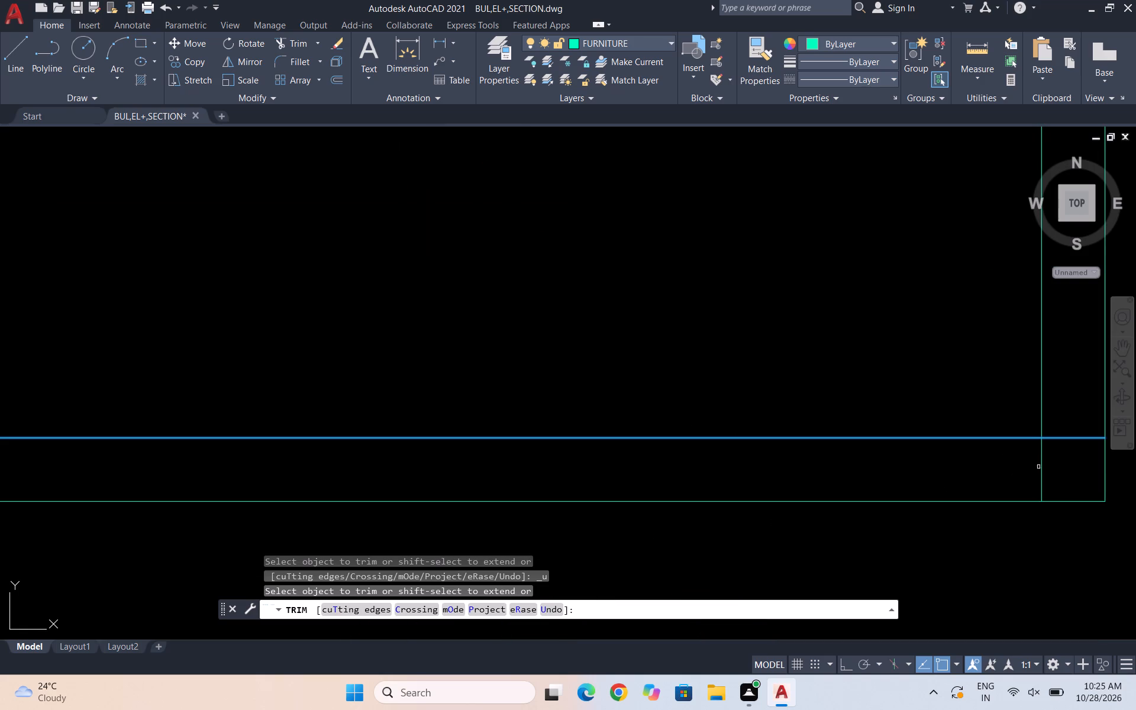
drag(1072, 429, 1018, 476)
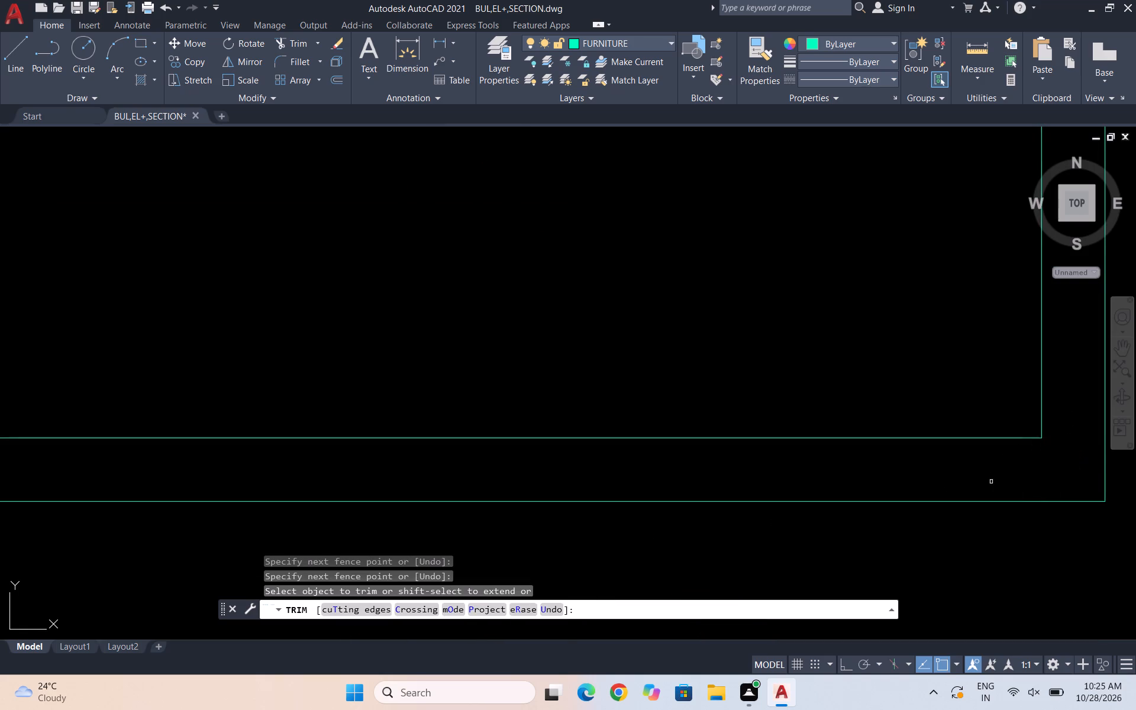
scroll(658, 480, down, 2)
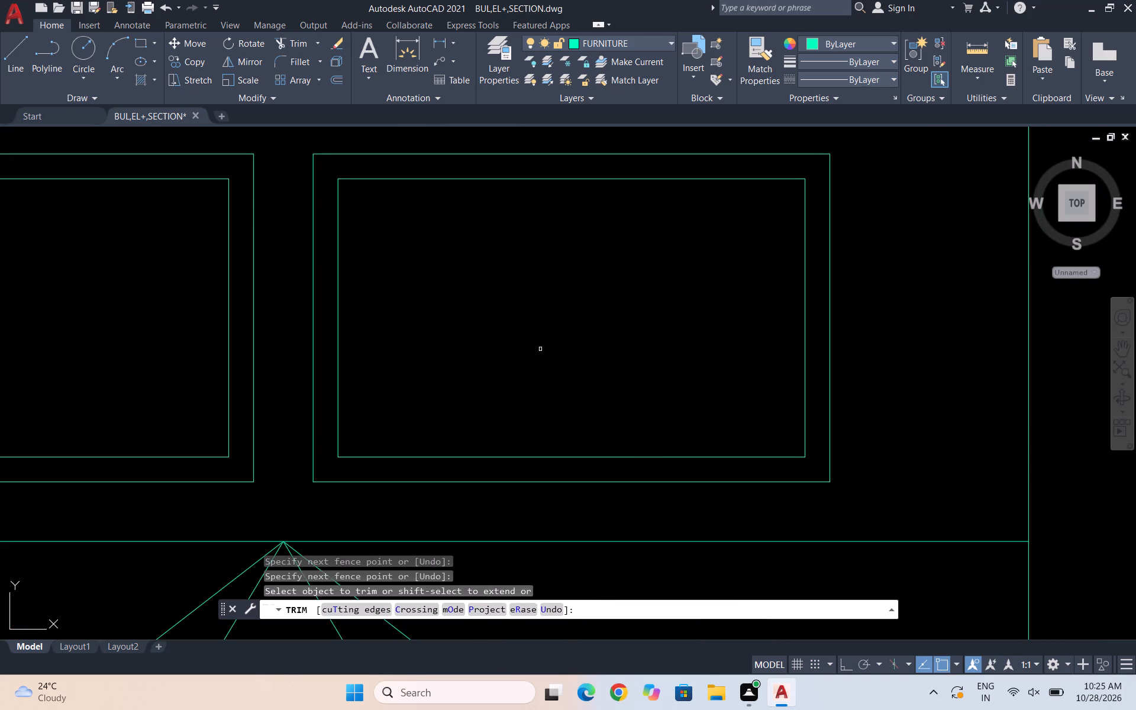
key(Escape)
key(Escape)
key(Escape)
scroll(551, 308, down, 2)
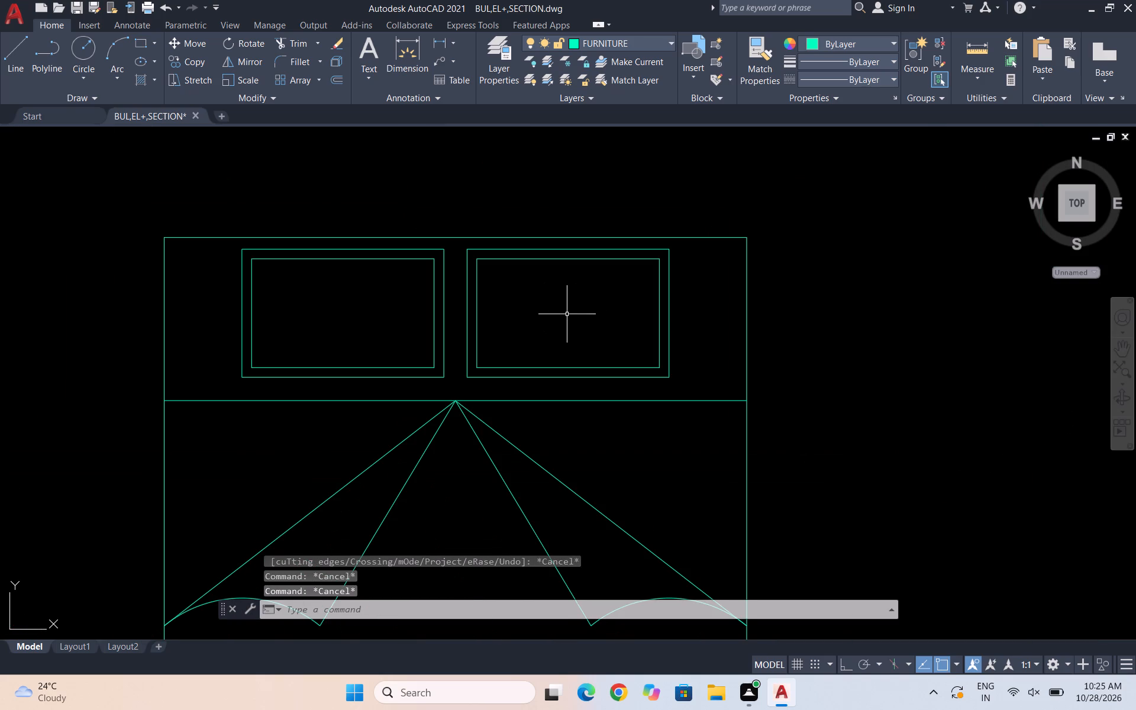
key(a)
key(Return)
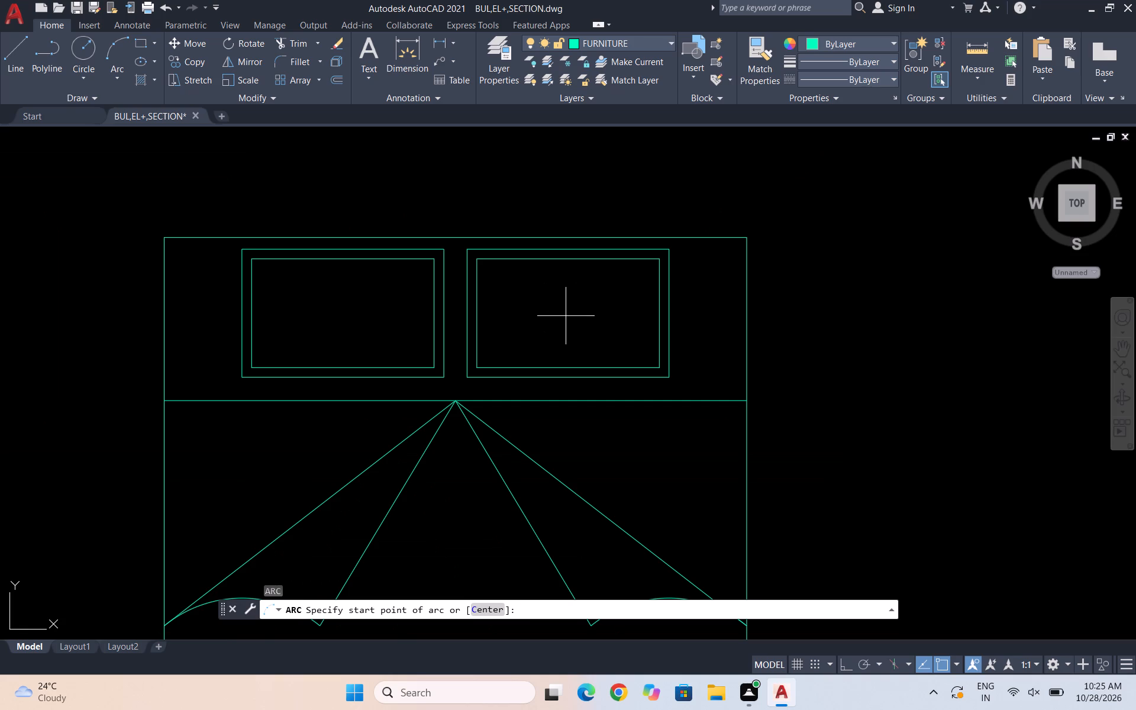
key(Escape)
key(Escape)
Fillet the four outer corners of the left pillow with a 2.5-inch radius.
key(f)
key(Return)
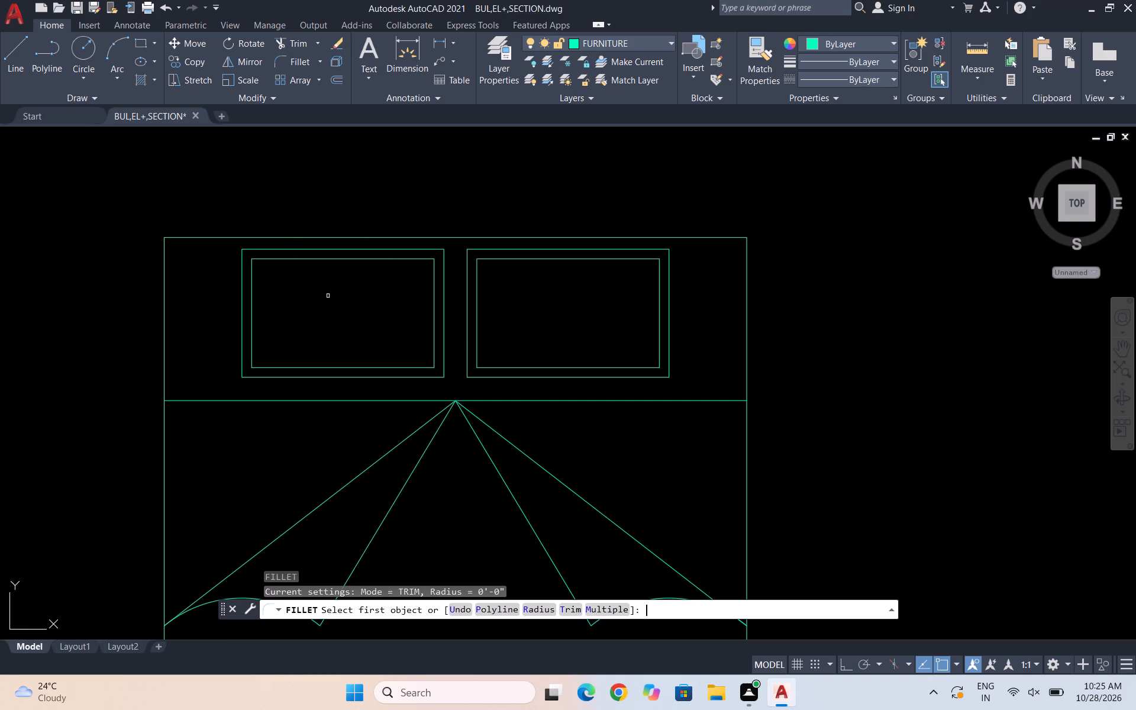
click(546, 609)
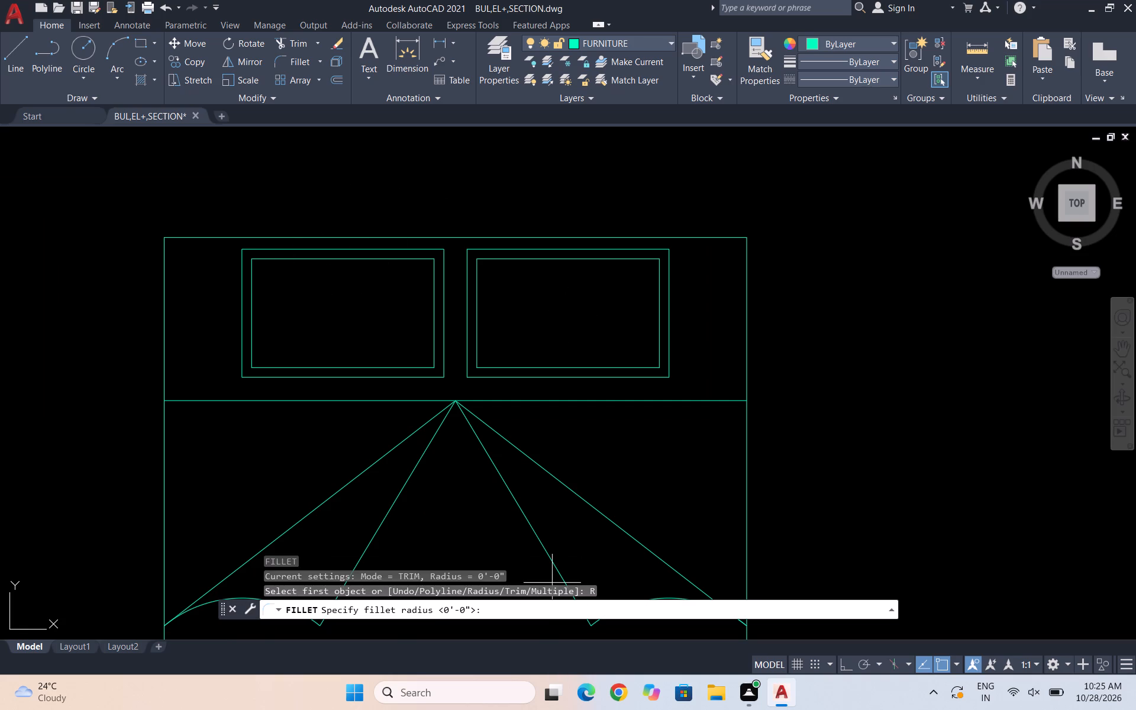
text(2.5)
key(Return)
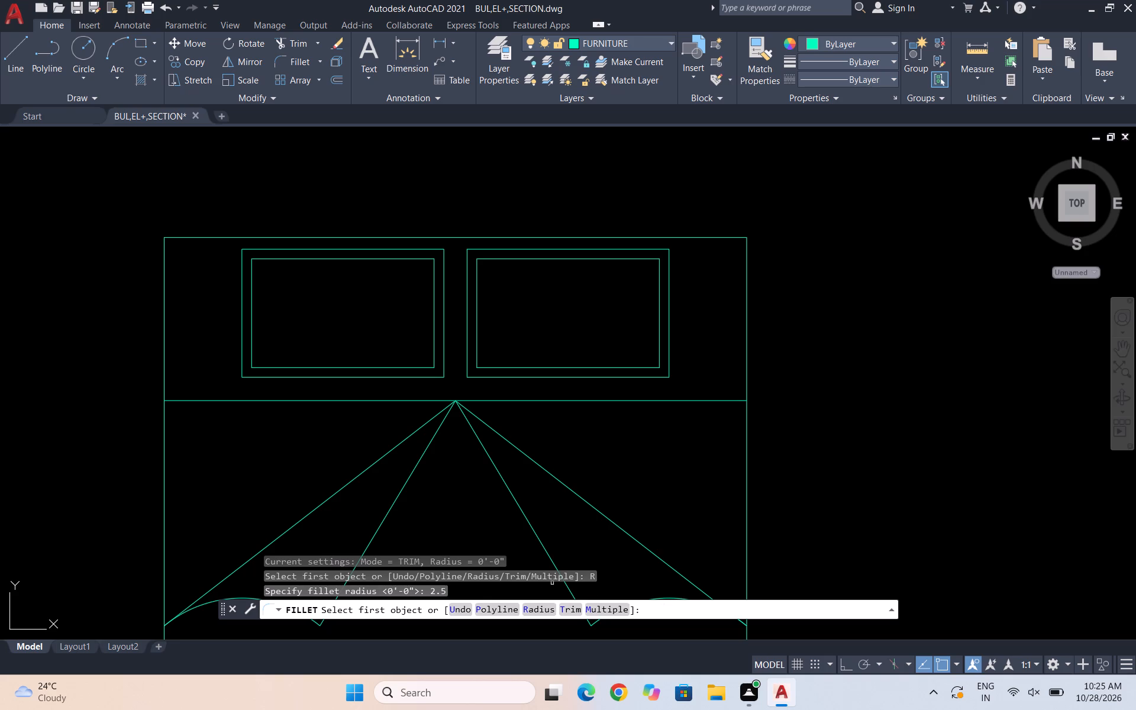
click(241, 280)
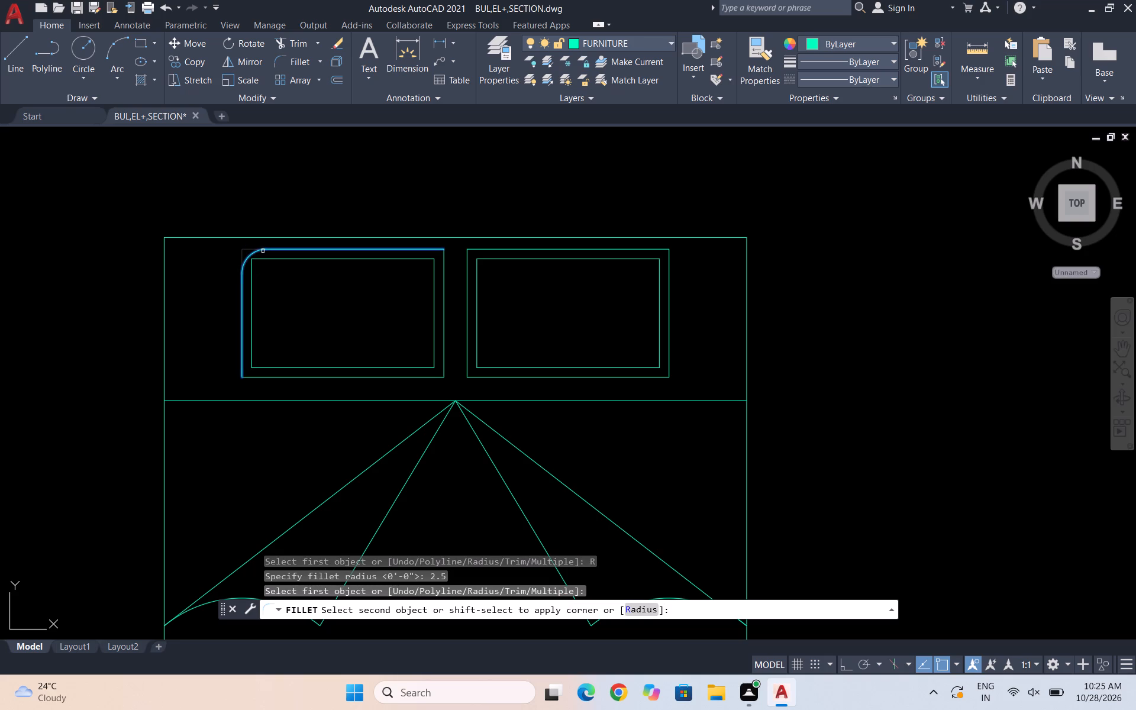
click(264, 251)
key(space)
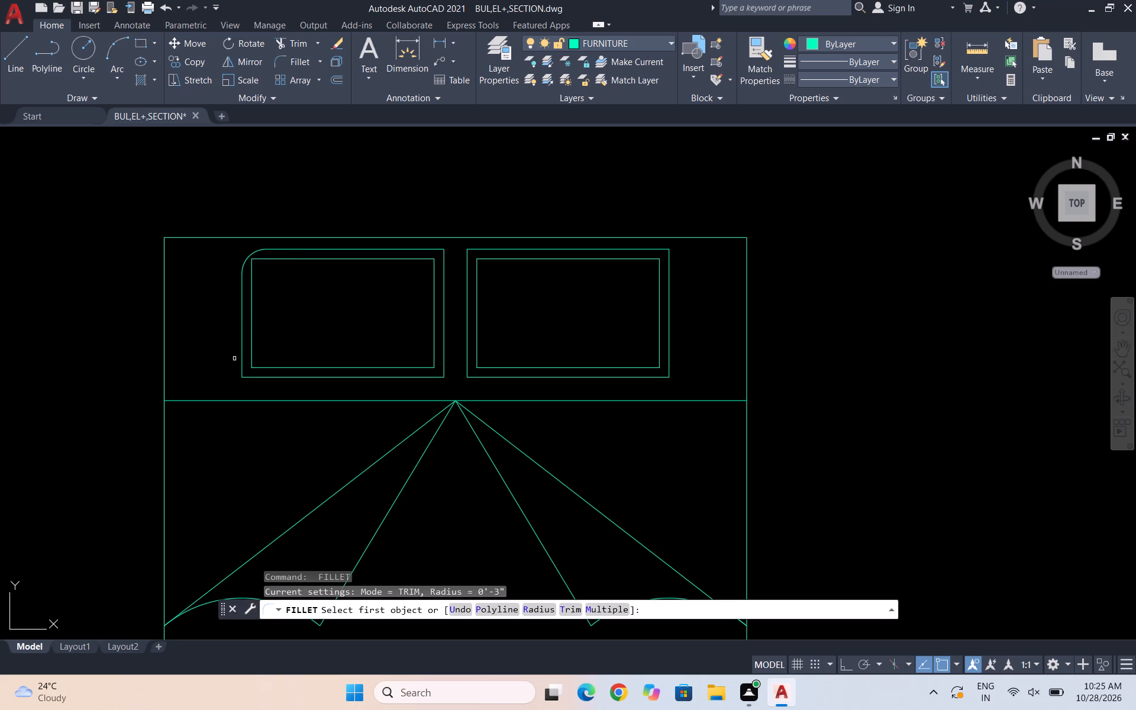
scroll(190, 381, up, 1)
scroll(261, 352, up, 1)
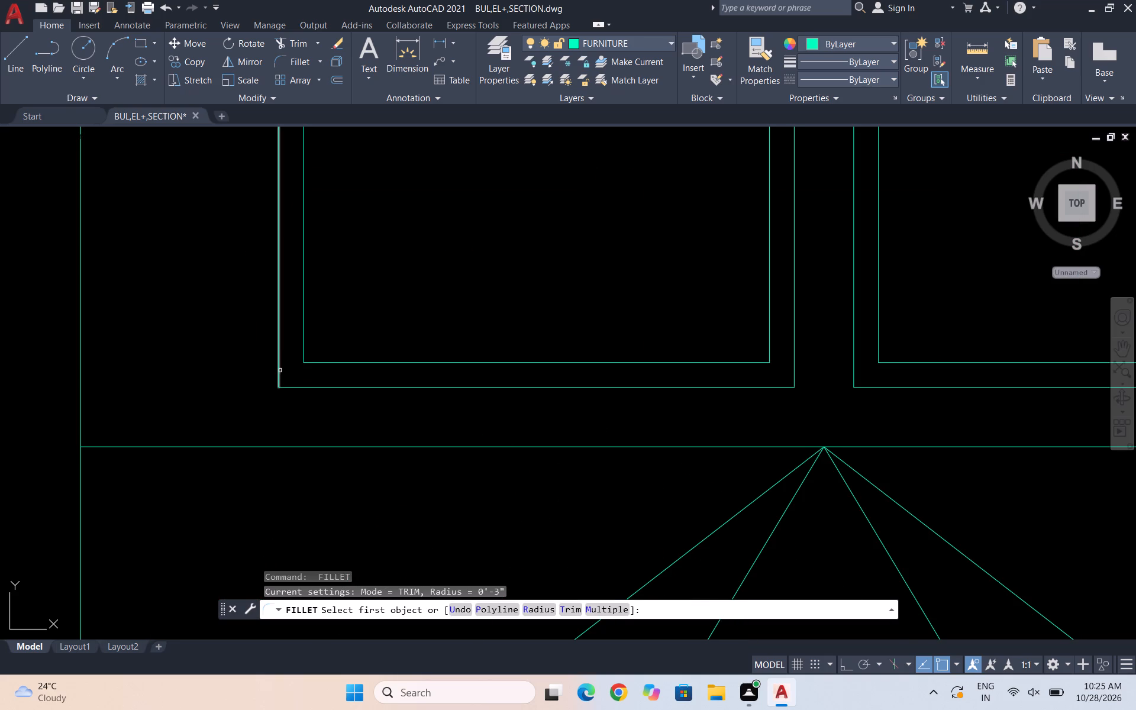
click(280, 371)
click(327, 388)
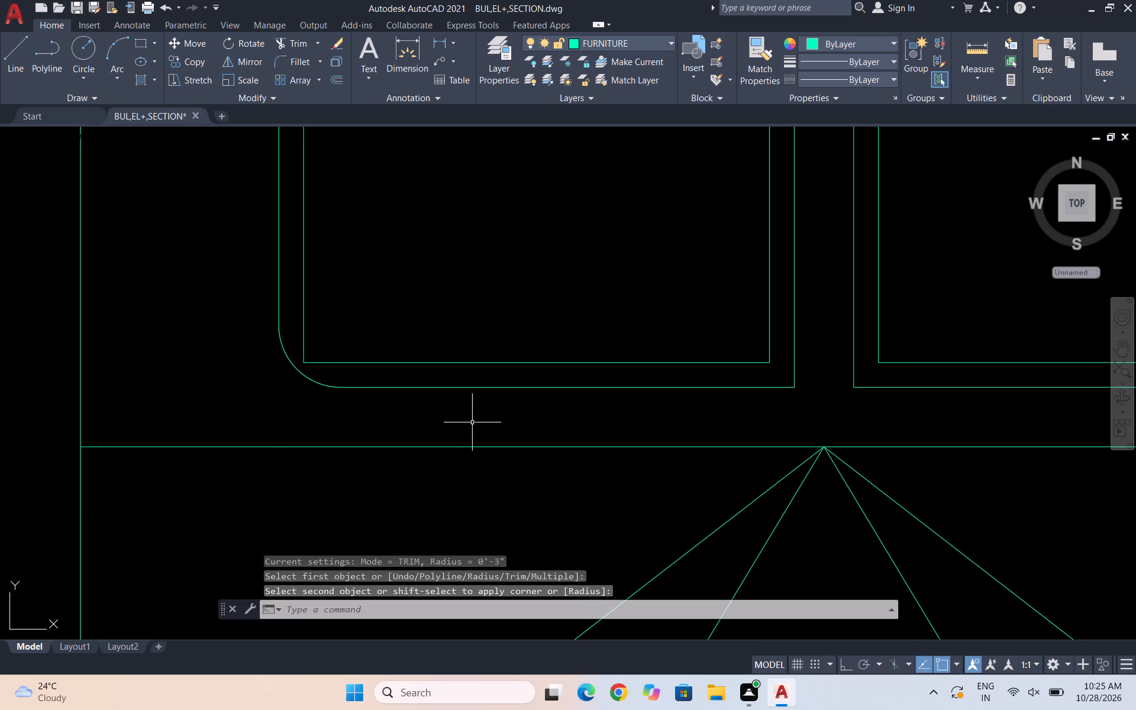
key(space)
click(763, 388)
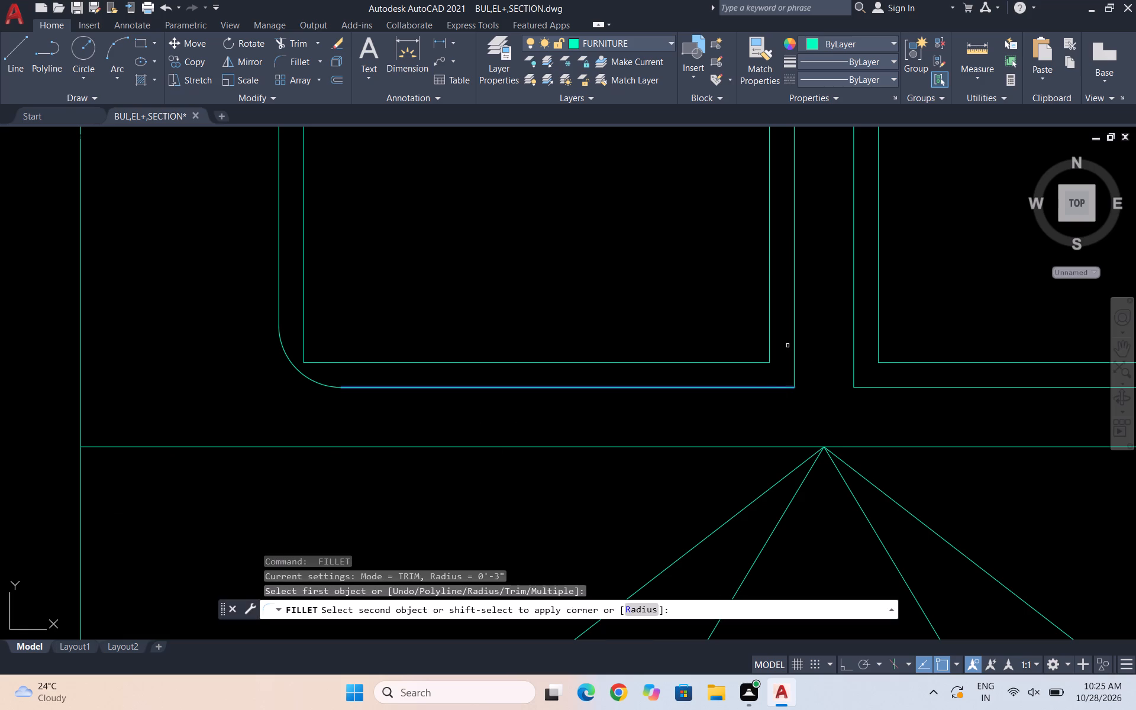
click(795, 347)
scroll(673, 382, down, 2)
key(space)
scroll(709, 264, up, 2)
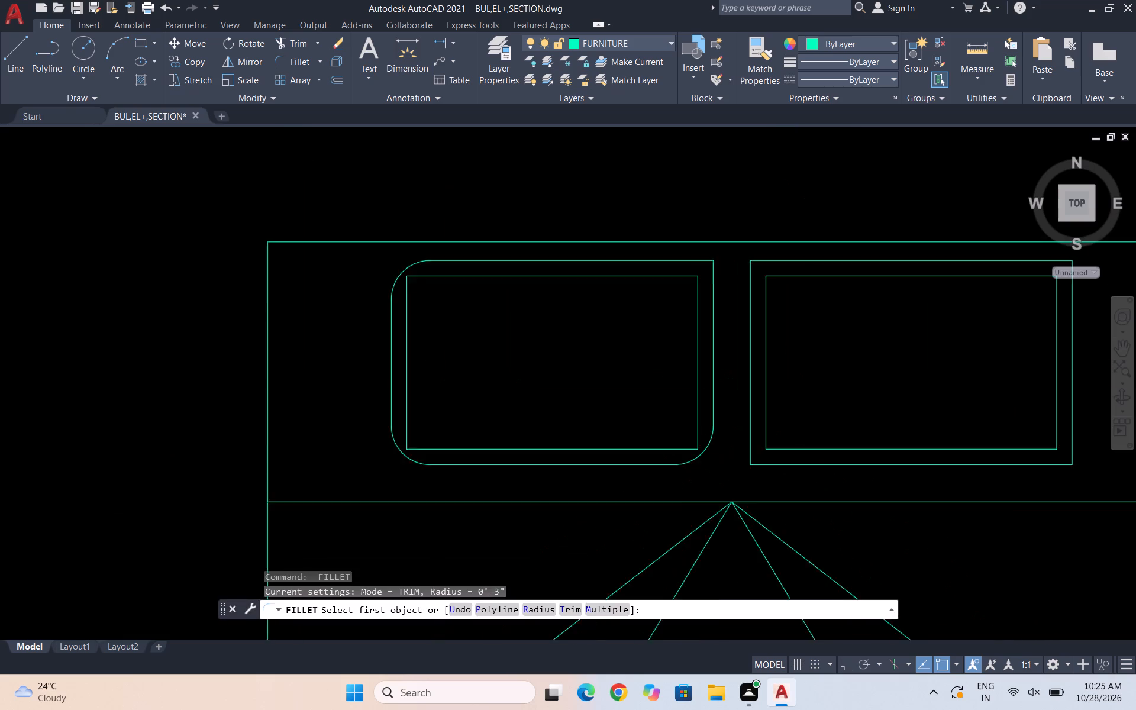
scroll(709, 264, up, 1)
click(683, 253)
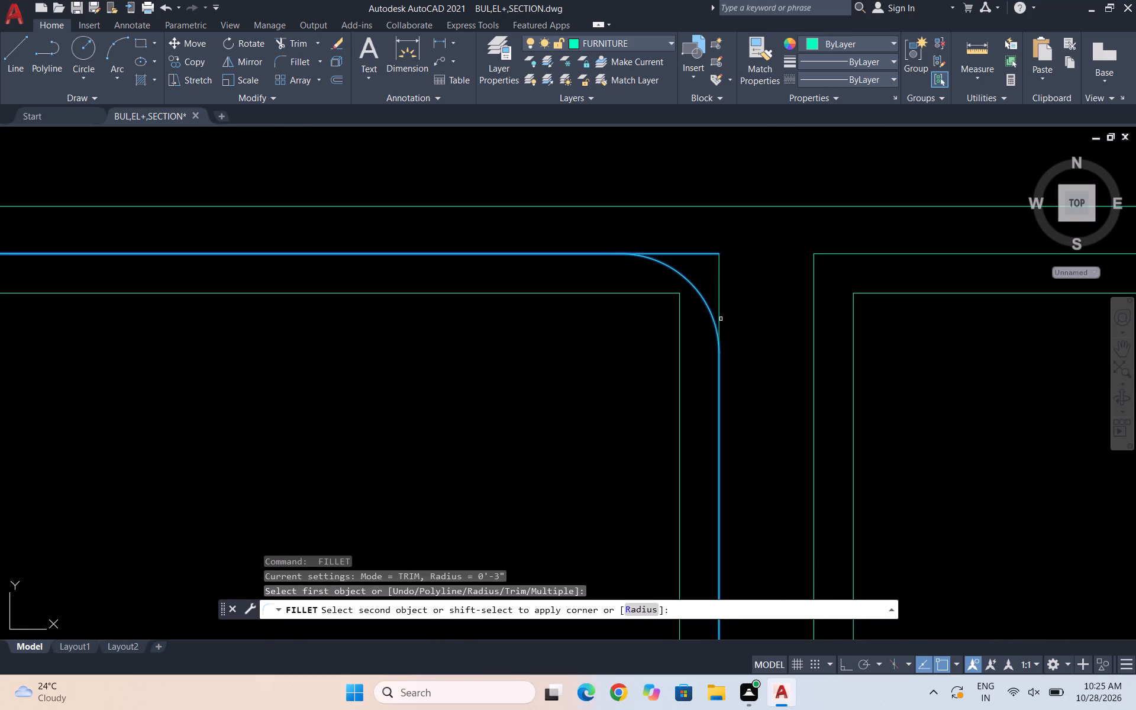
click(720, 320)
Fillet the four corners of the left pillow's inner rectangle with the same 2.5-inch radius.
key(space)
click(613, 293)
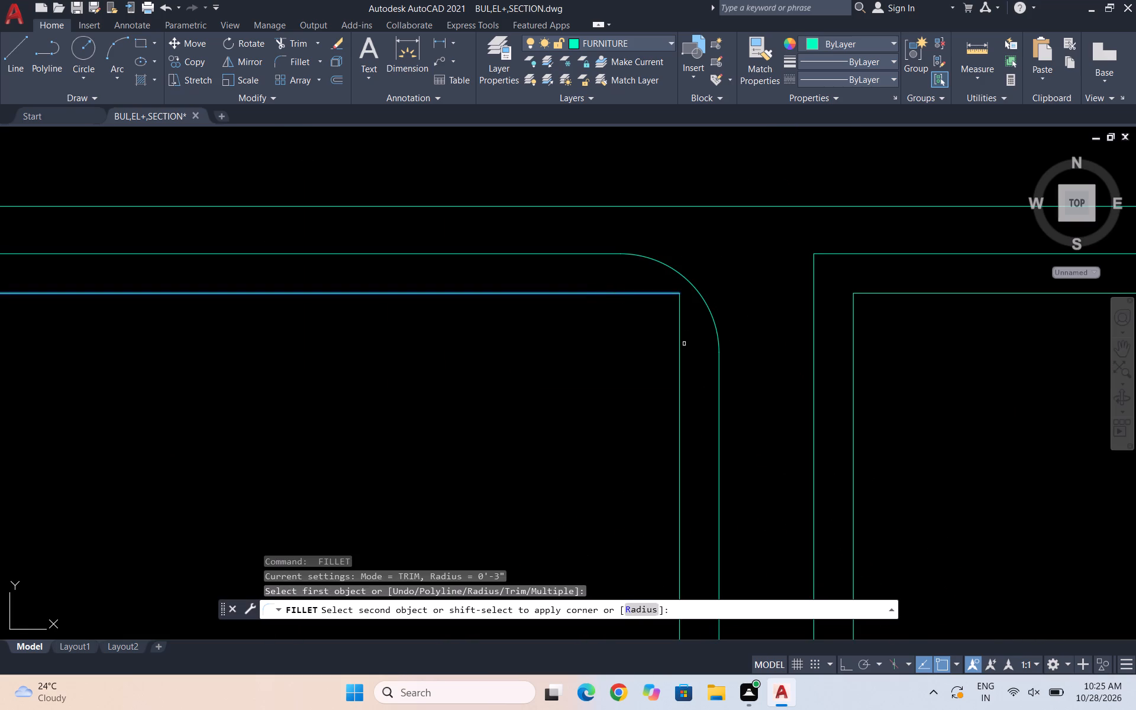
click(680, 357)
scroll(747, 269, down, 3)
key(space)
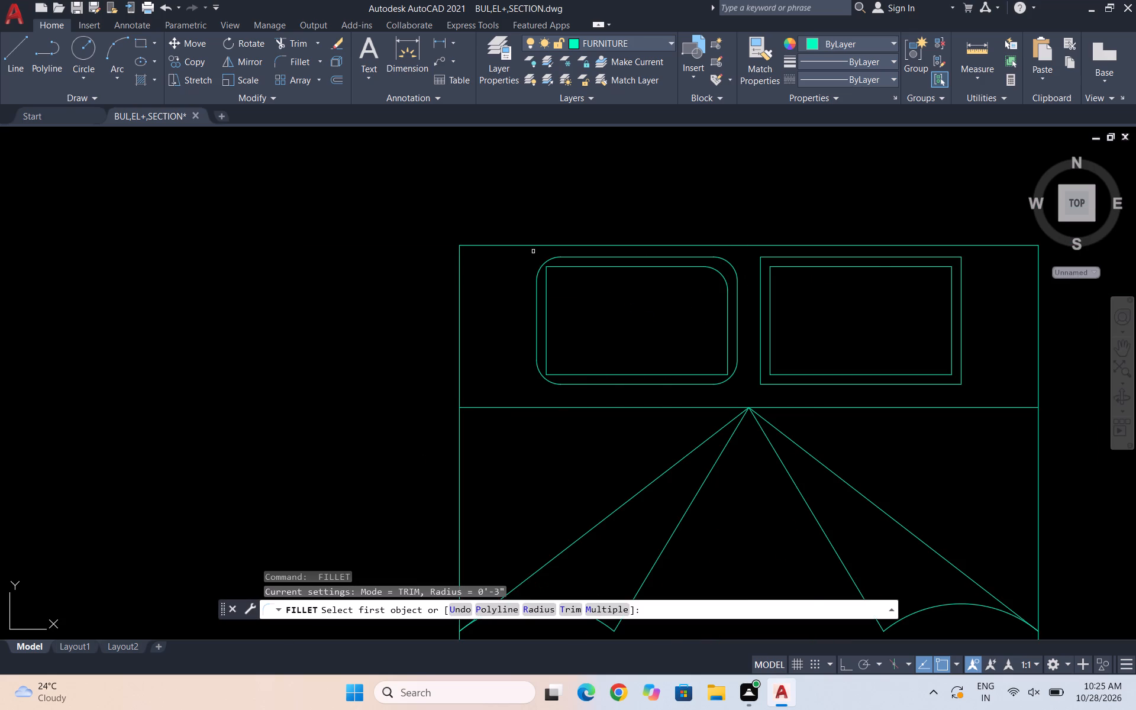
scroll(541, 252, up, 3)
click(514, 378)
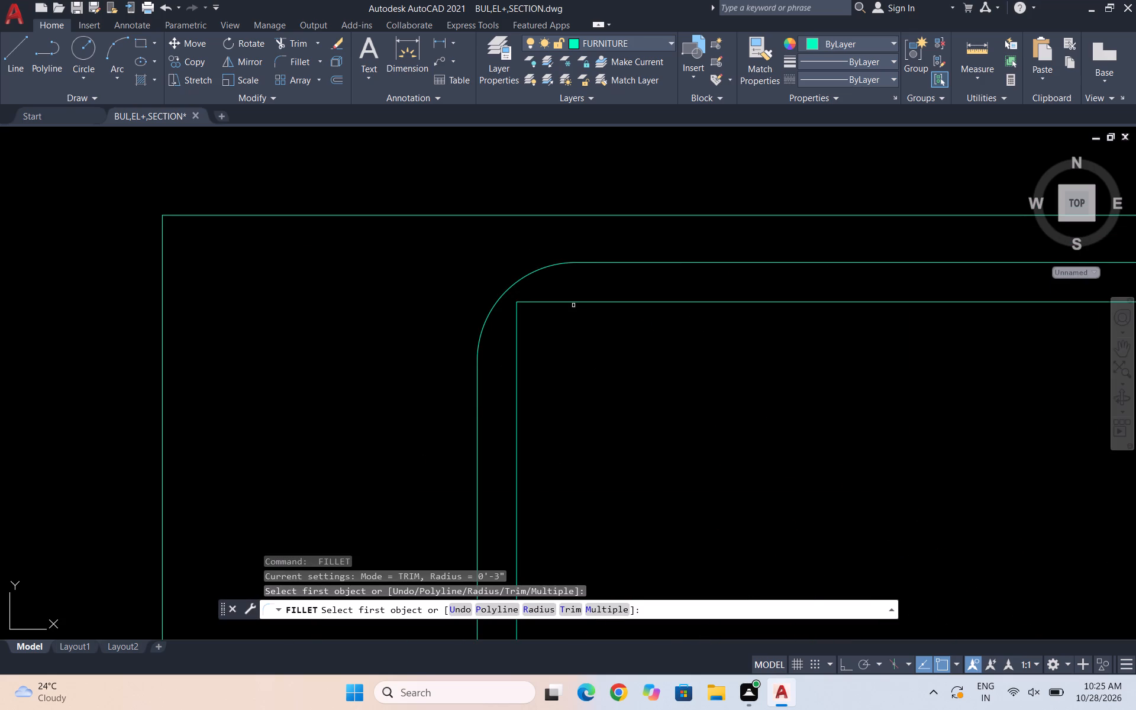
click(578, 301)
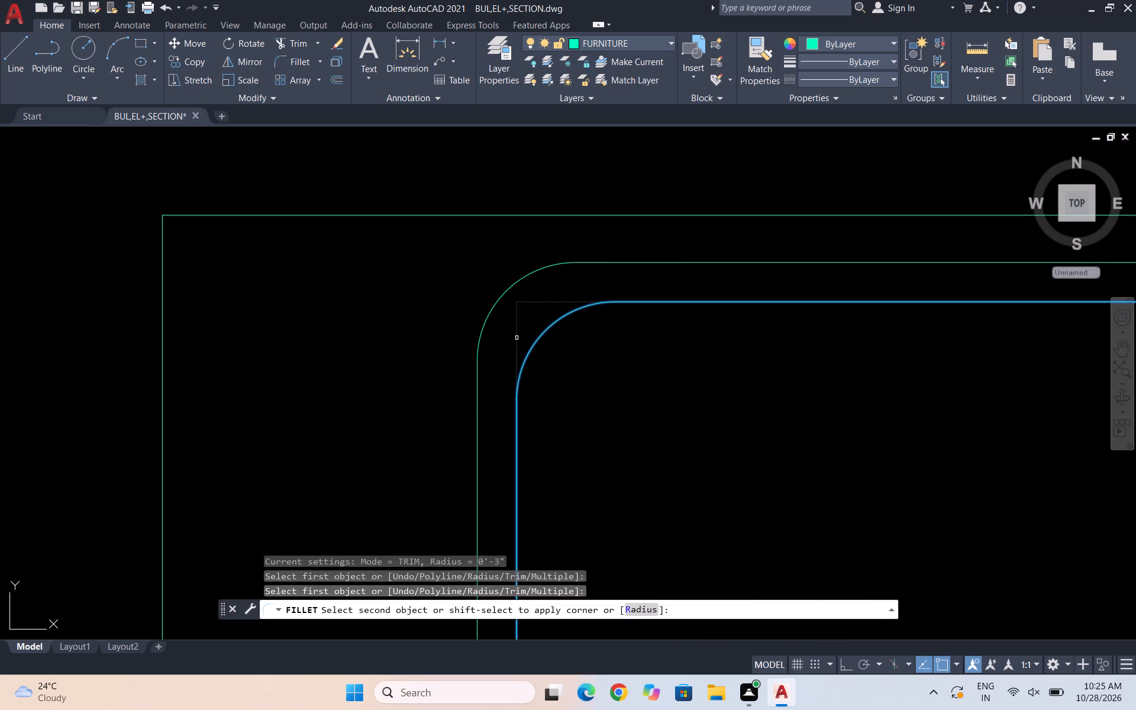
drag(517, 338, 670, 402)
scroll(543, 255, down, 4)
key(space)
scroll(531, 298, up, 3)
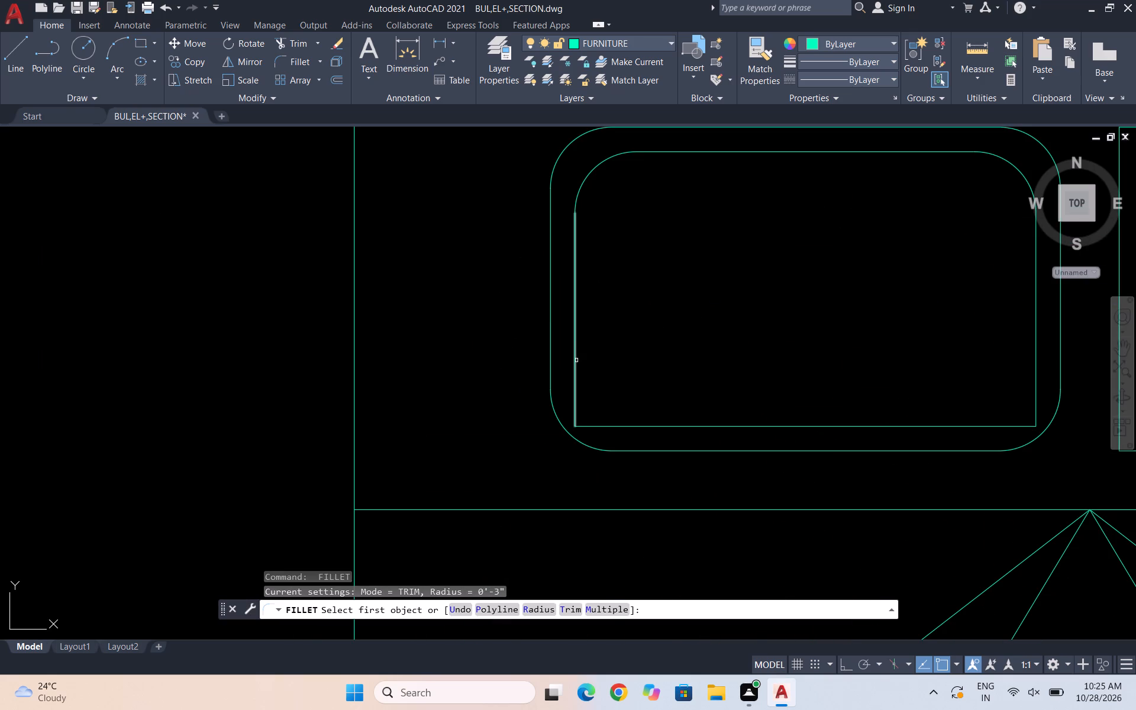
click(576, 360)
click(625, 424)
scroll(492, 345, down, 2)
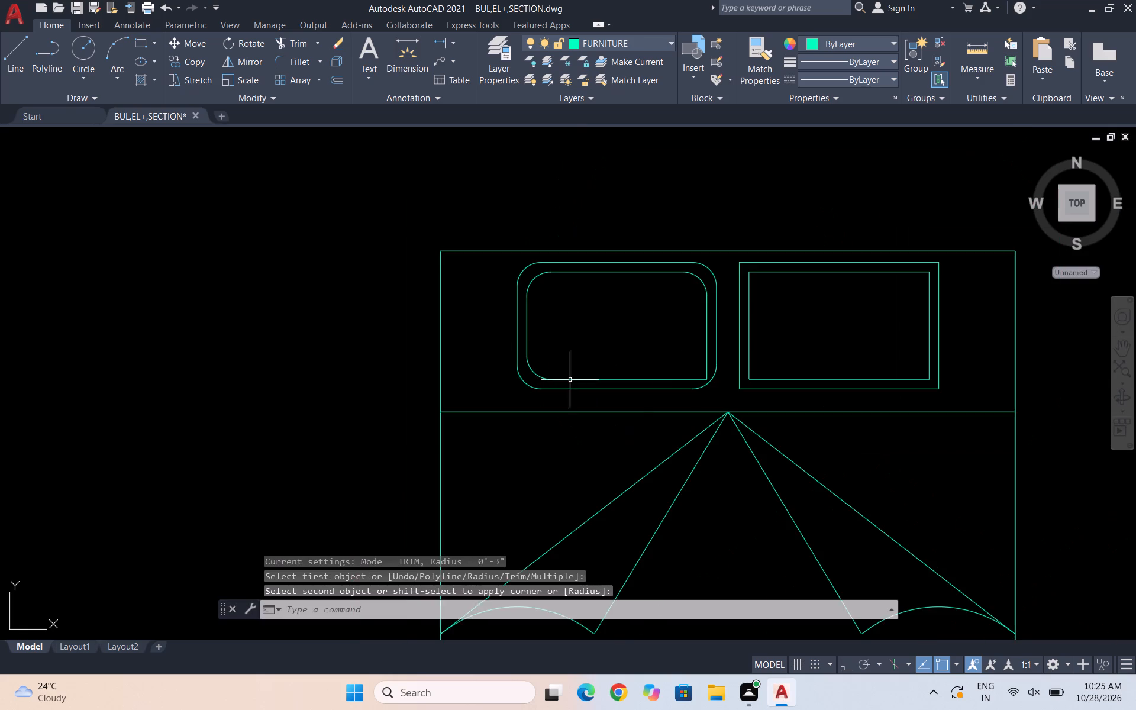
key(space)
scroll(743, 375, up, 3)
click(560, 389)
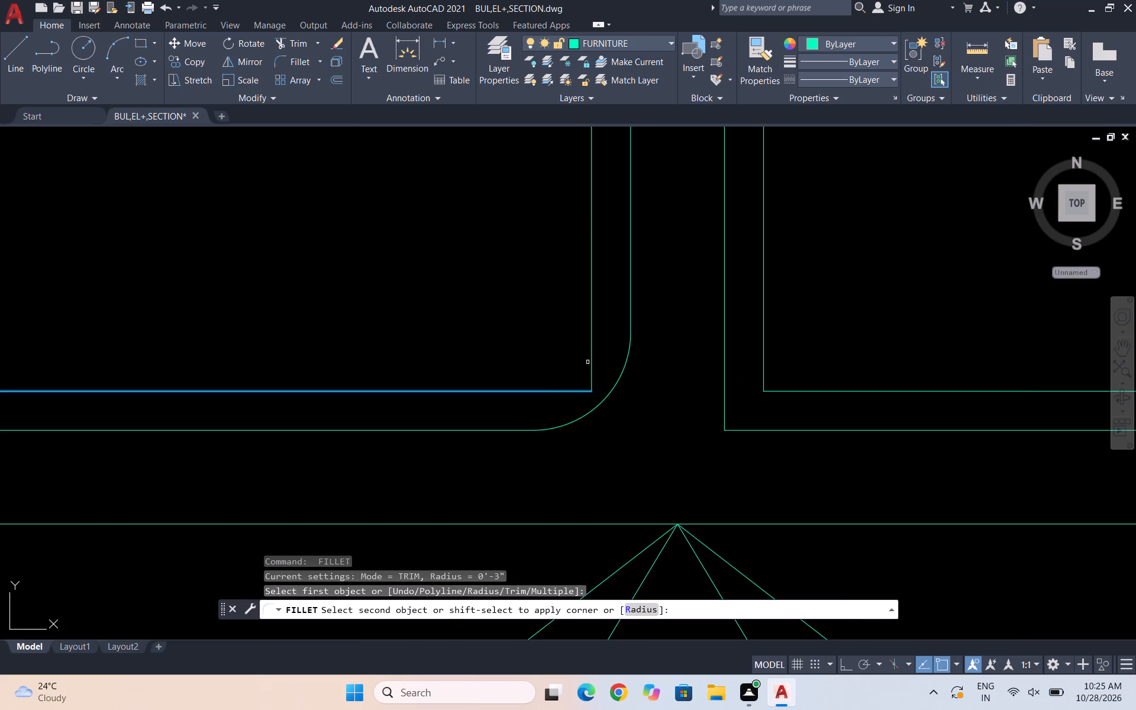
click(594, 343)
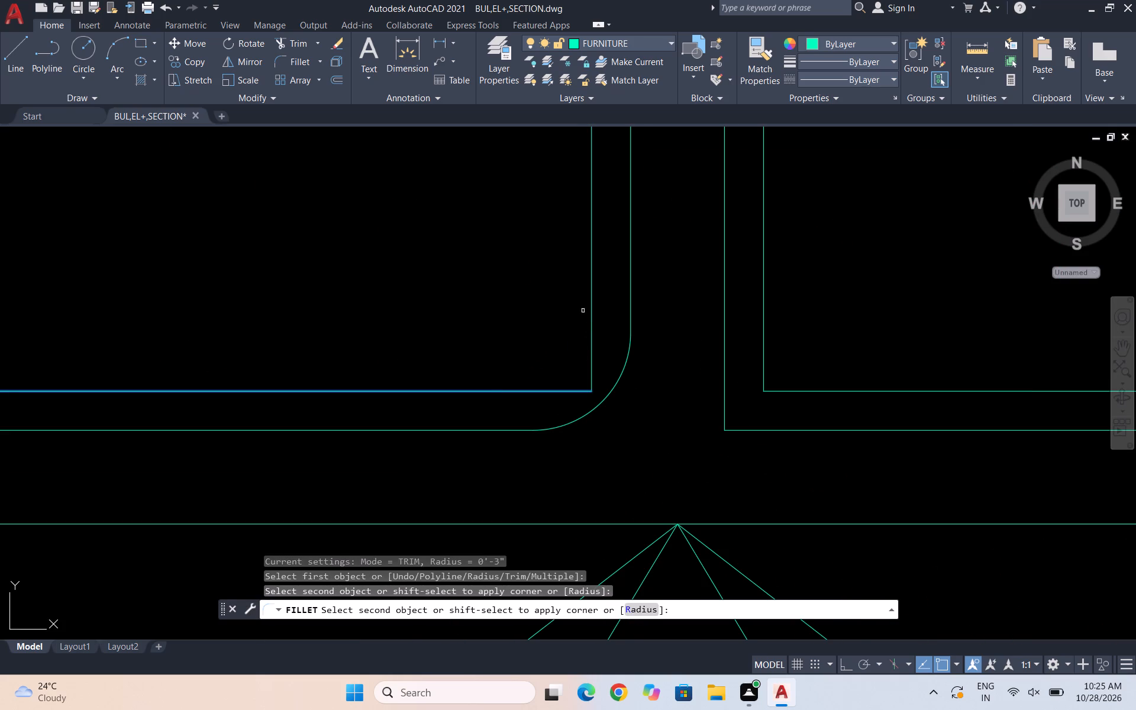
click(593, 291)
Fillet the right pillow's upper and lower left corners, on both outer and inner rectangles, with the 2.5-inch radius.
scroll(525, 304, down, 3)
key(space)
scroll(573, 199, up, 3)
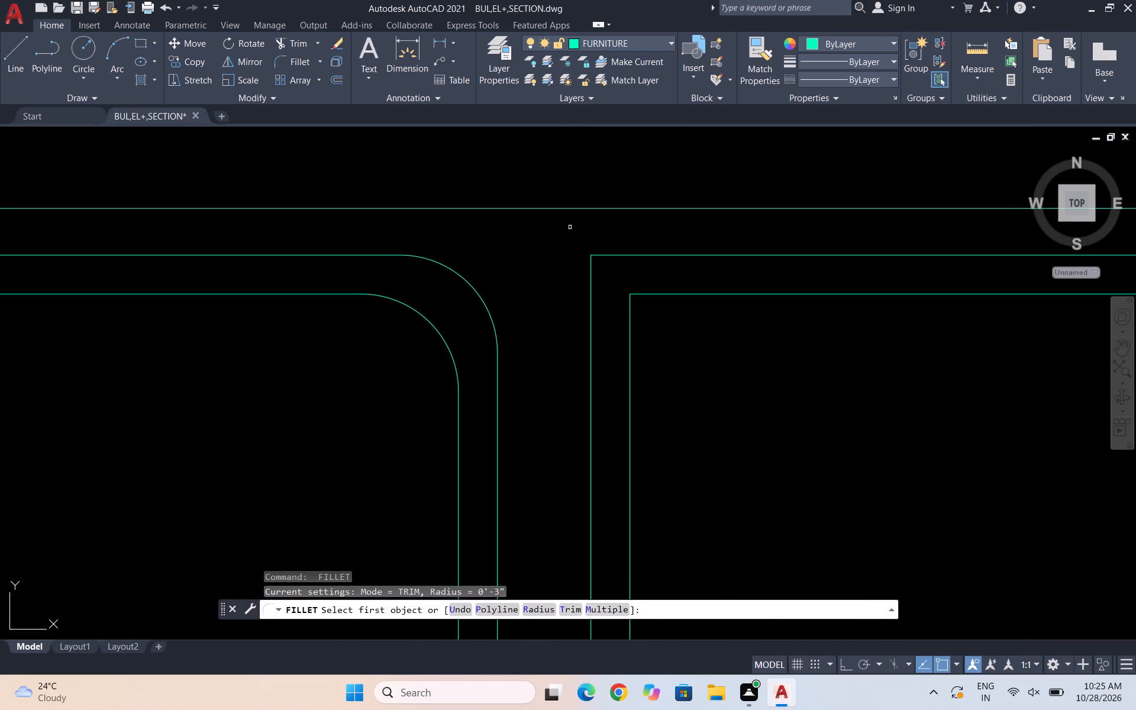
click(592, 296)
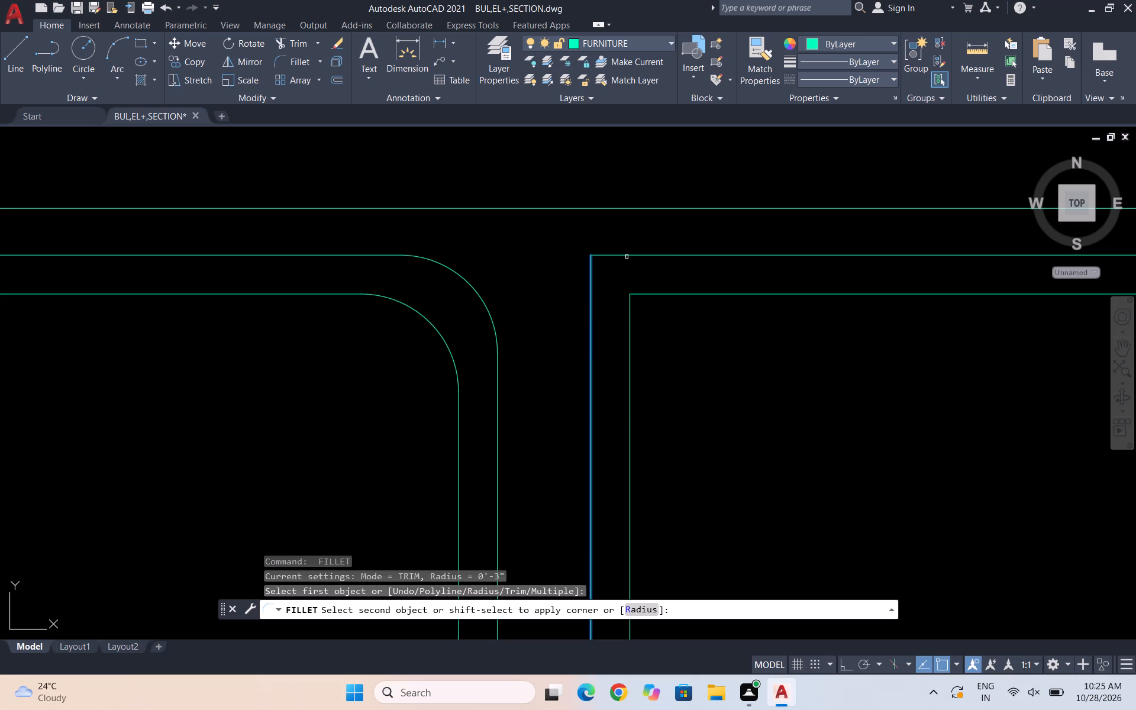
click(627, 257)
scroll(560, 242, down, 2)
key(space)
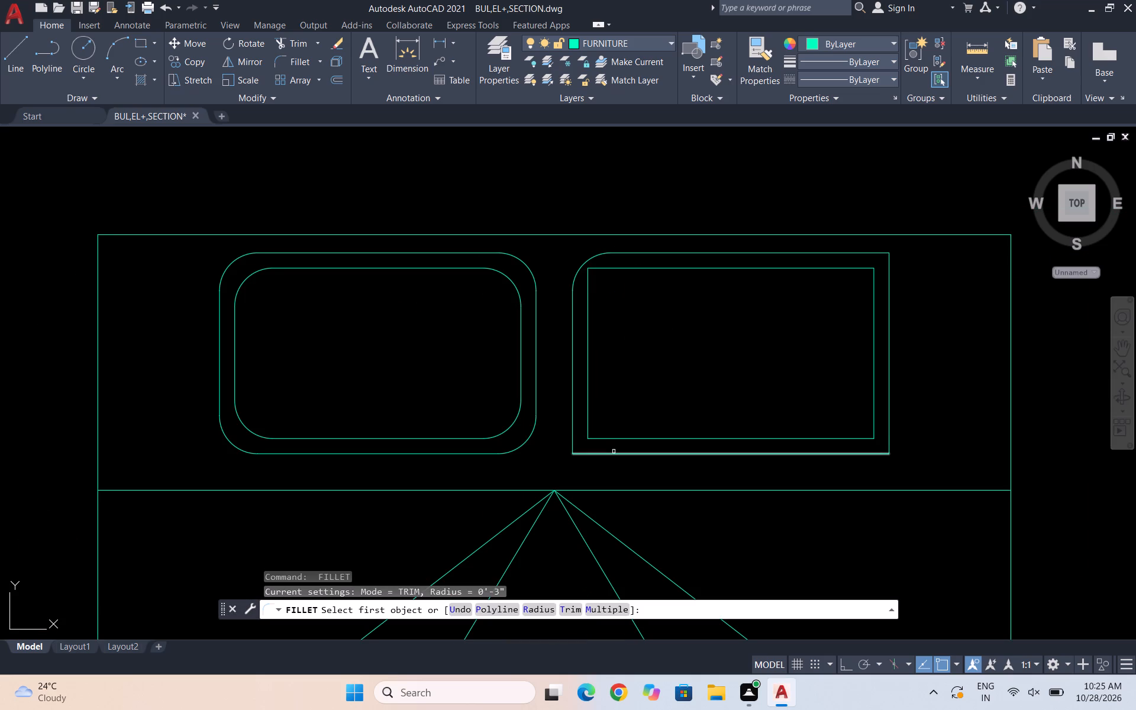
click(614, 451)
click(571, 418)
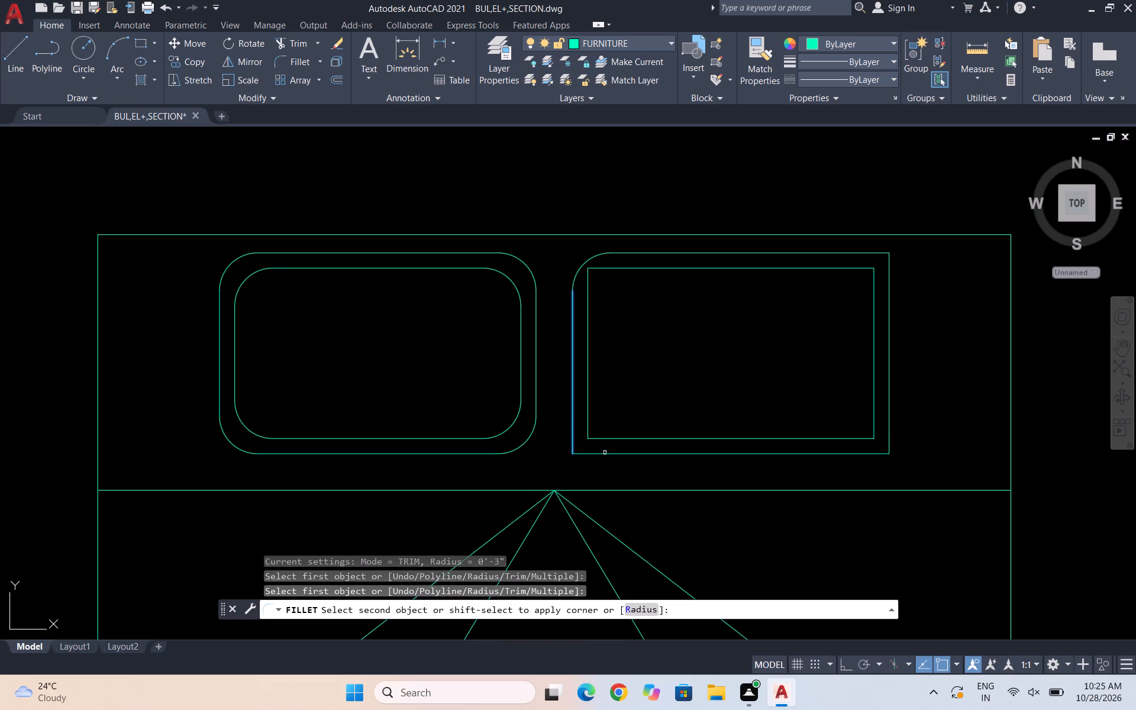
click(605, 453)
key(space)
scroll(625, 446, up, 3)
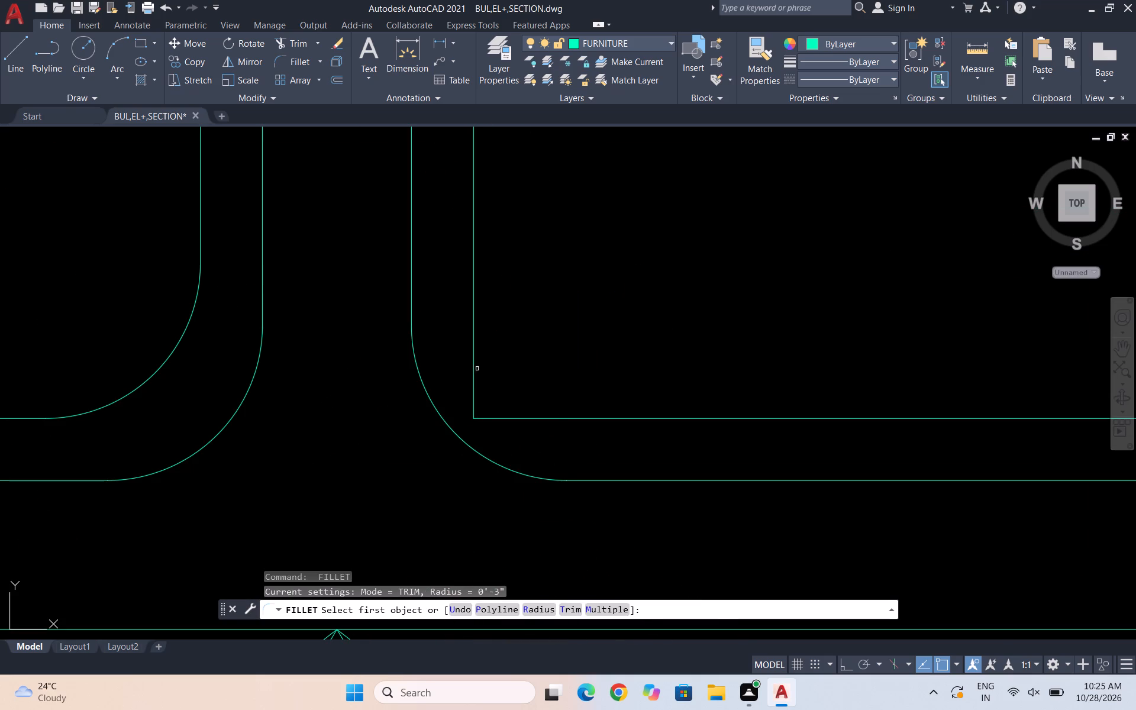
click(475, 367)
click(579, 418)
scroll(573, 401, down, 5)
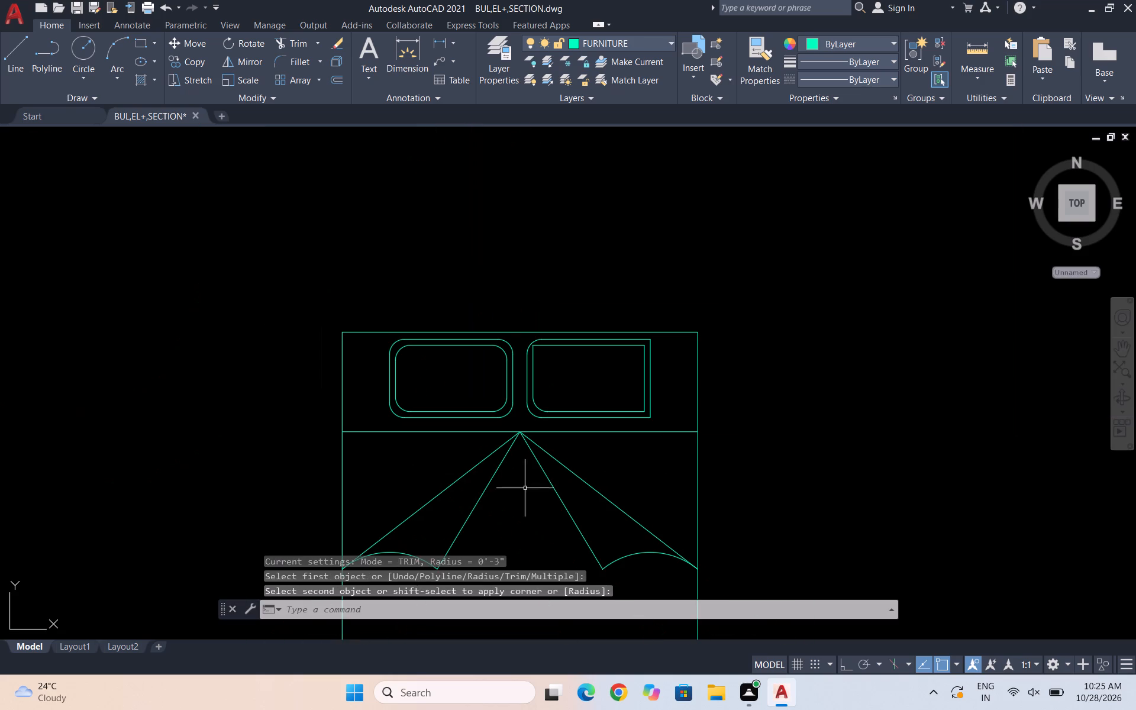
key(space)
scroll(540, 344, up, 5)
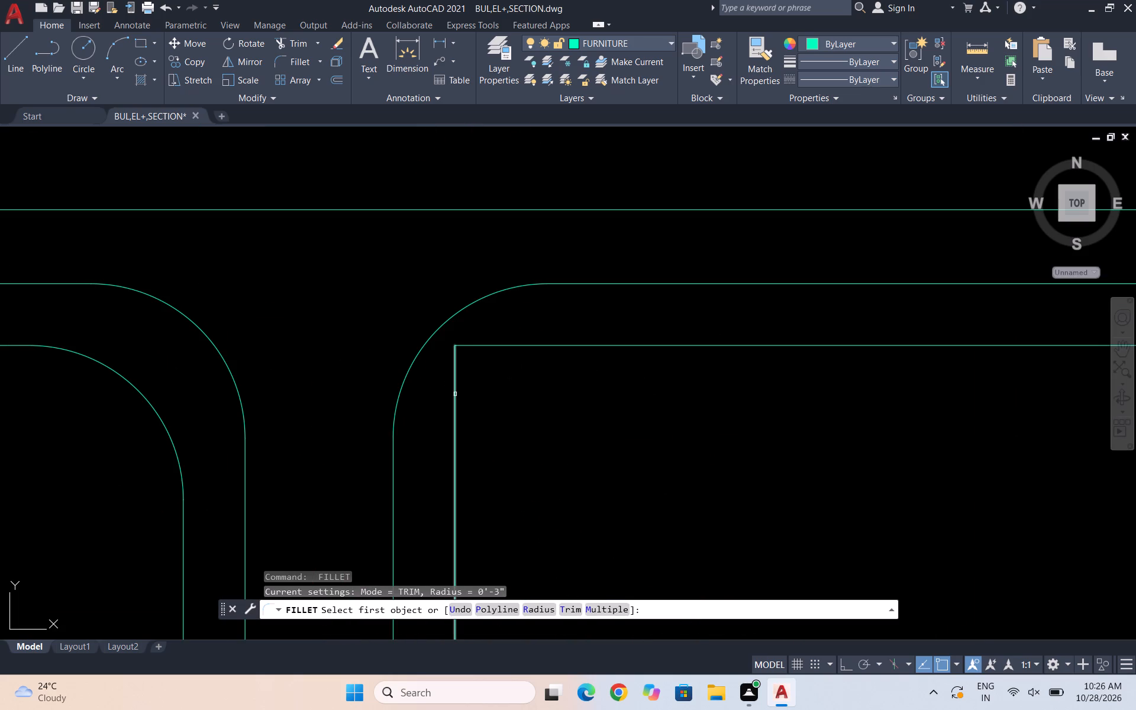
click(455, 394)
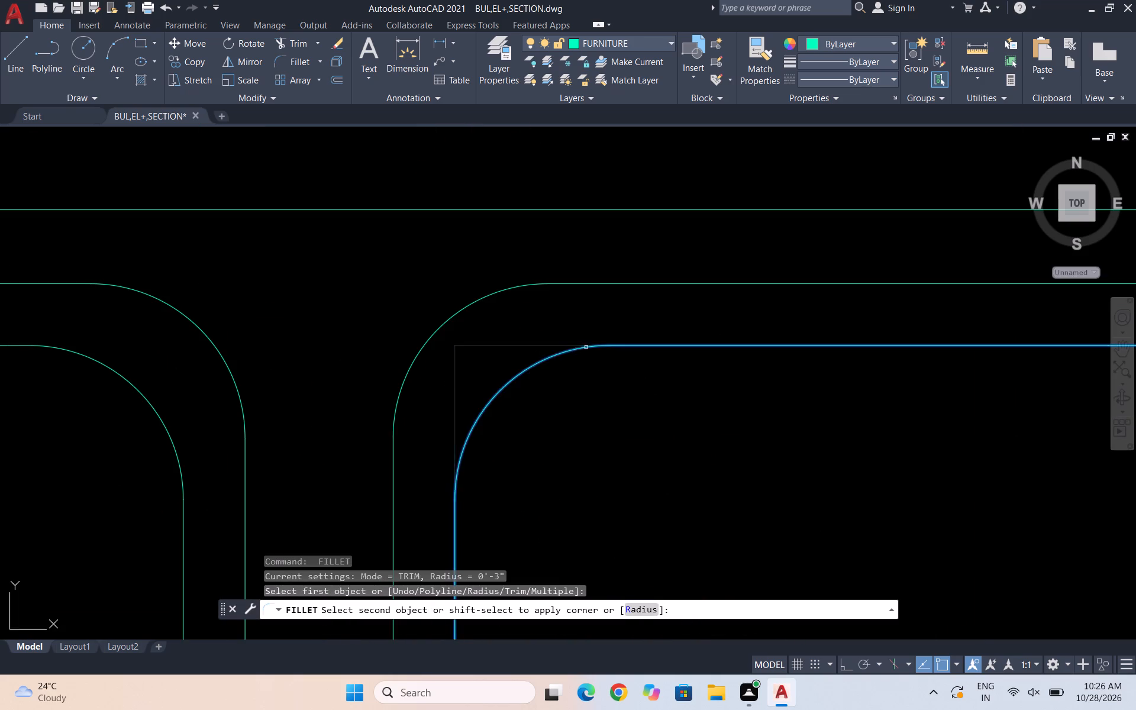
drag(586, 347, 586, 341)
Fillet the right pillow's upper and lower right corners, on both outer and inner rectangles, with the 2.5-inch radius.
scroll(451, 354, down, 2)
key(space)
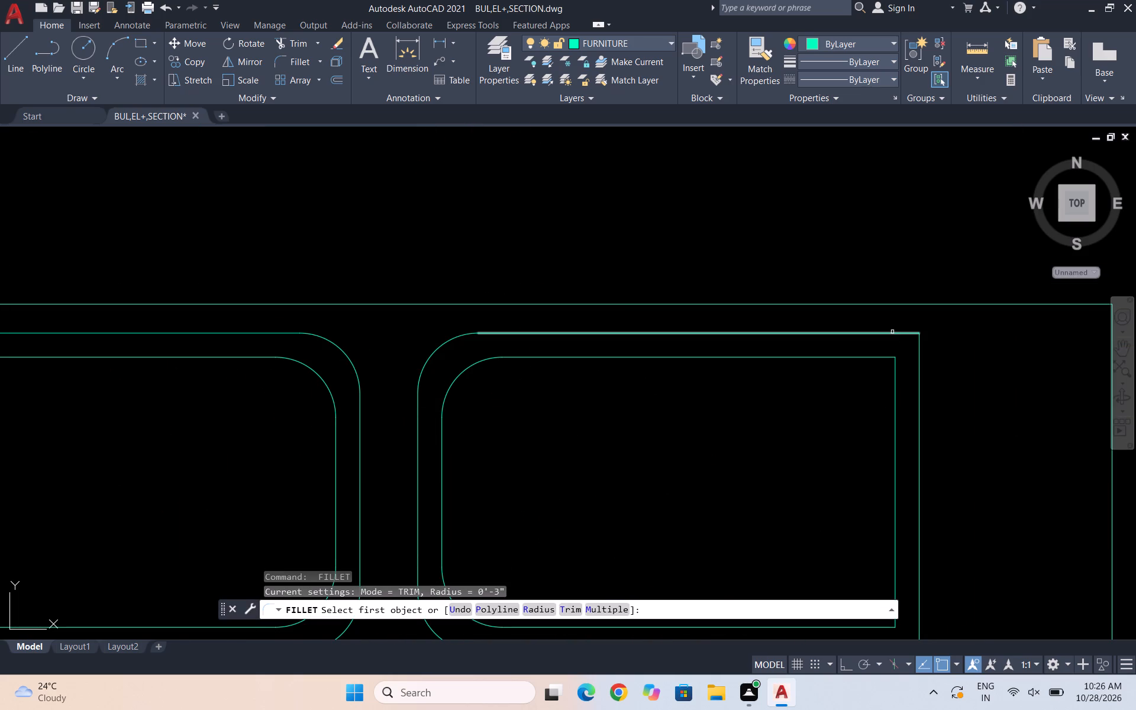
click(892, 332)
click(919, 390)
key(space)
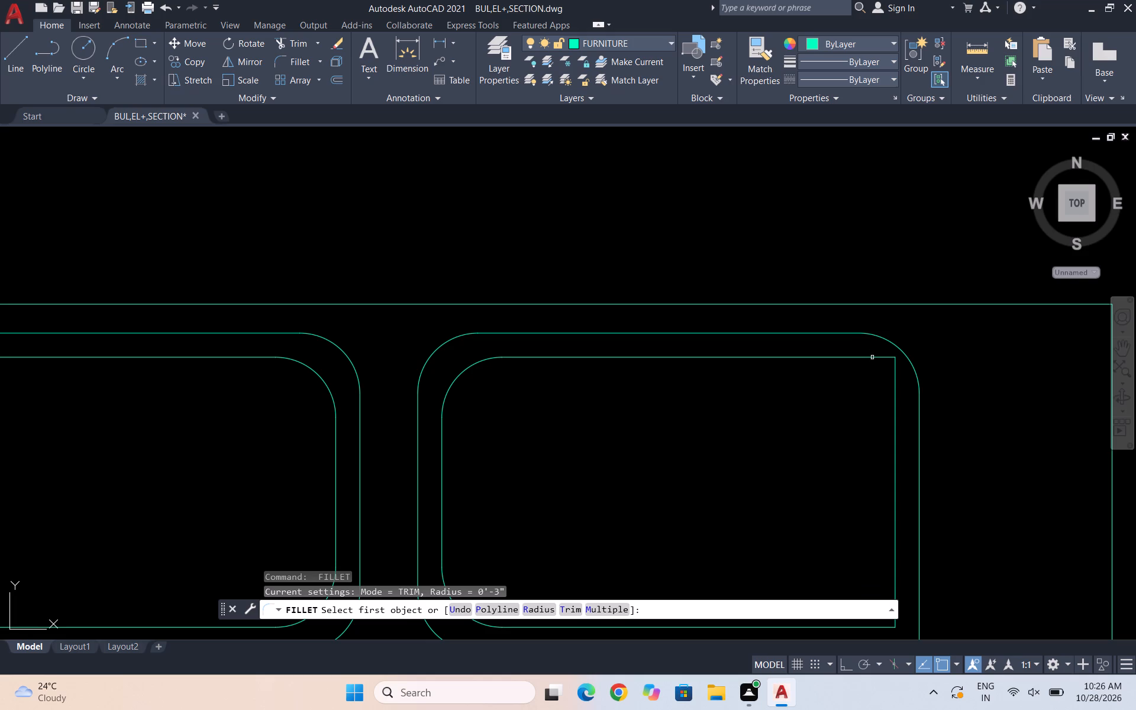
click(874, 356)
click(896, 410)
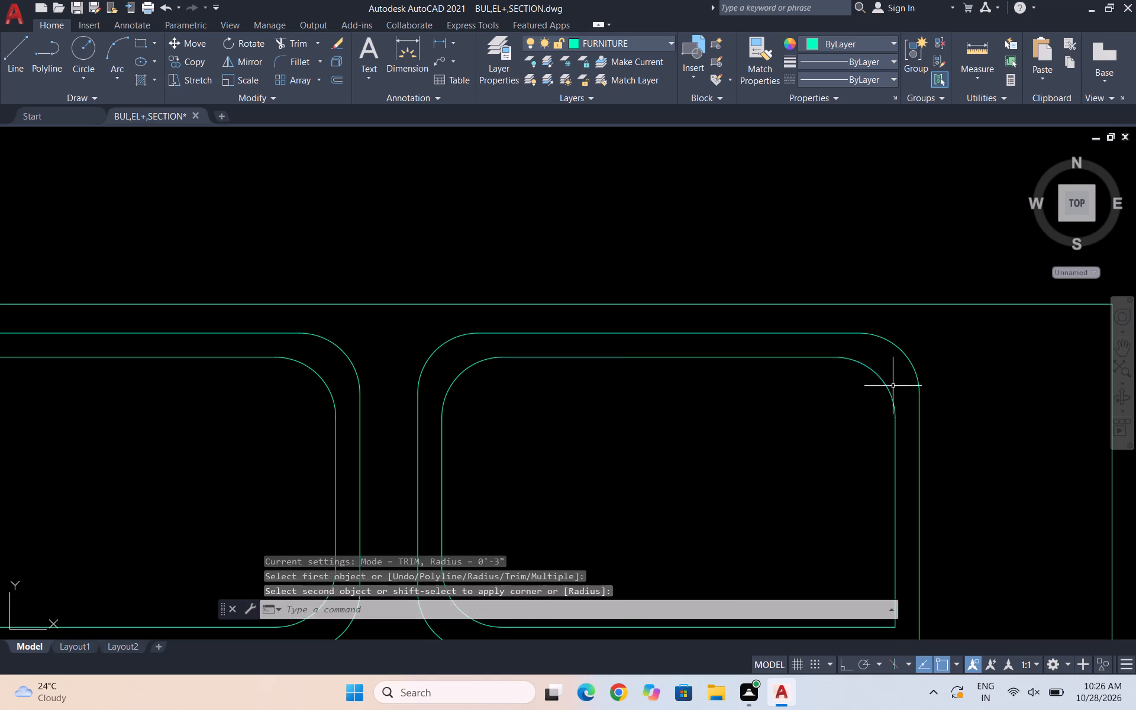
scroll(860, 357, down, 4)
key(space)
scroll(856, 393, up, 4)
click(903, 442)
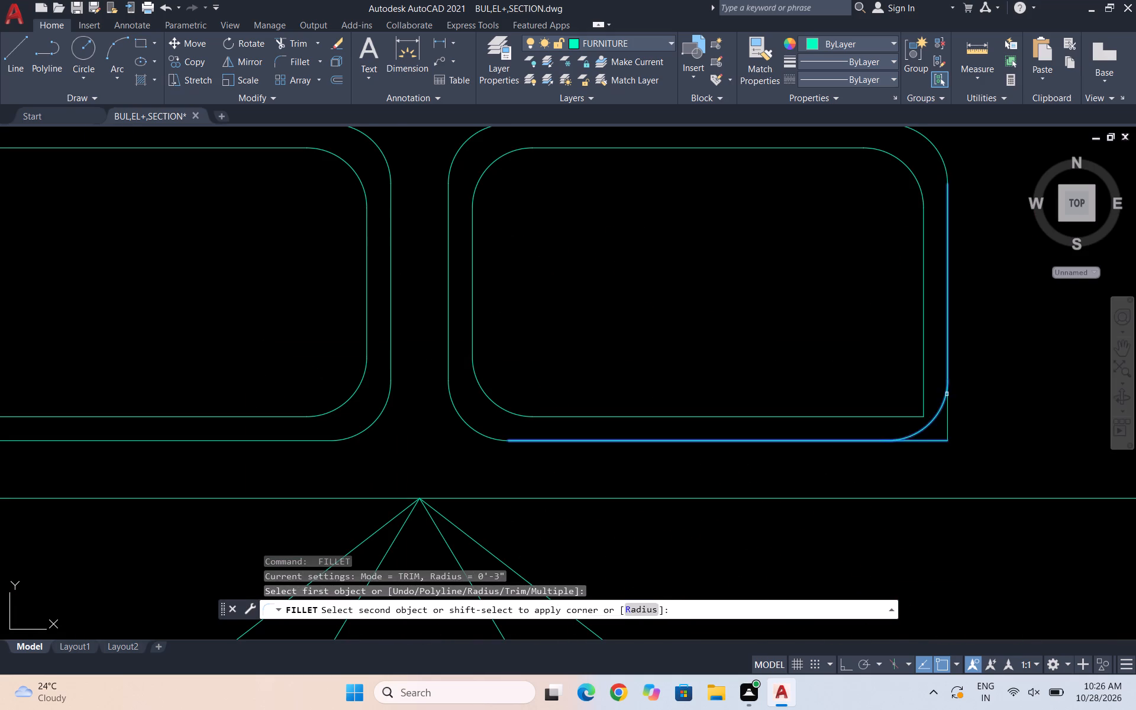
click(948, 392)
key(space)
click(901, 414)
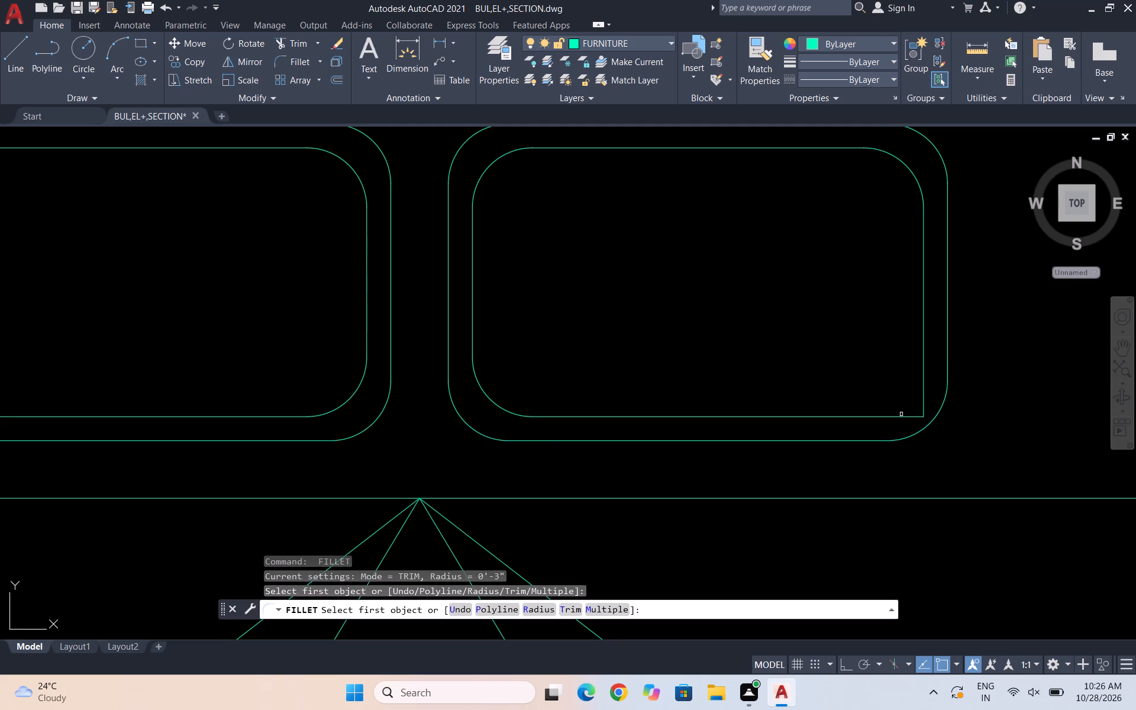
click(901, 417)
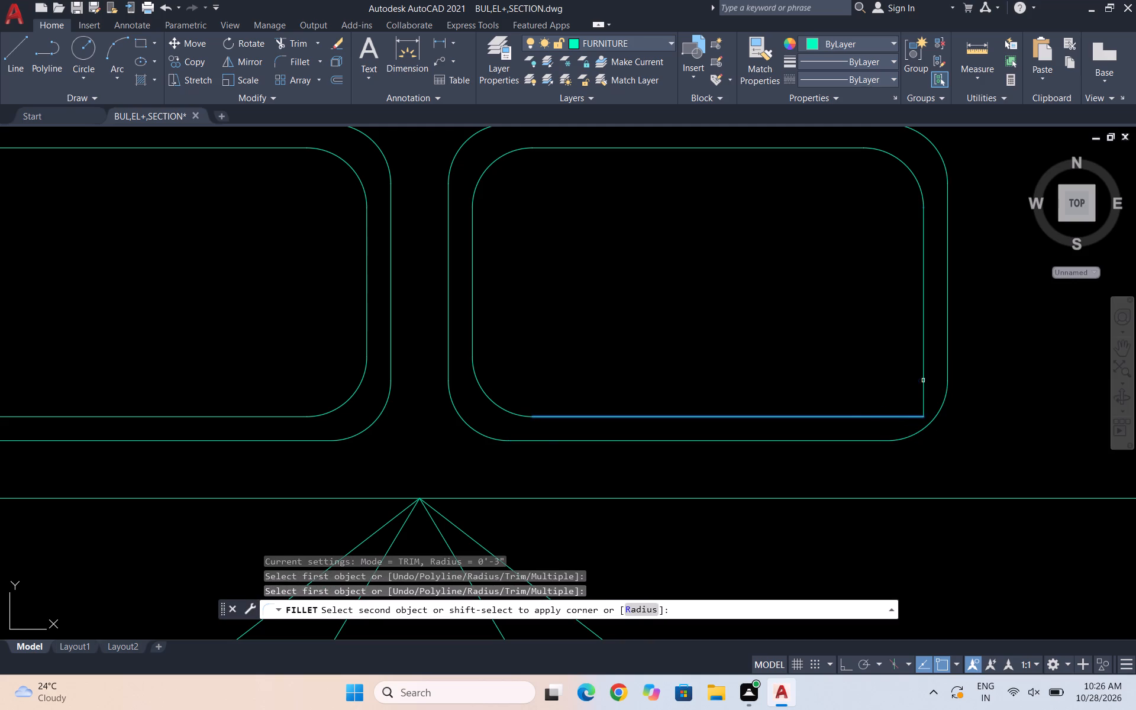
click(925, 376)
scroll(677, 441, down, 2)
key(Escape)
key(Escape)
key(Escape)
Fillet the two head-end corners of the bed outline with the same 2.5-inch radius used on the pillows.
scroll(660, 361, down, 1)
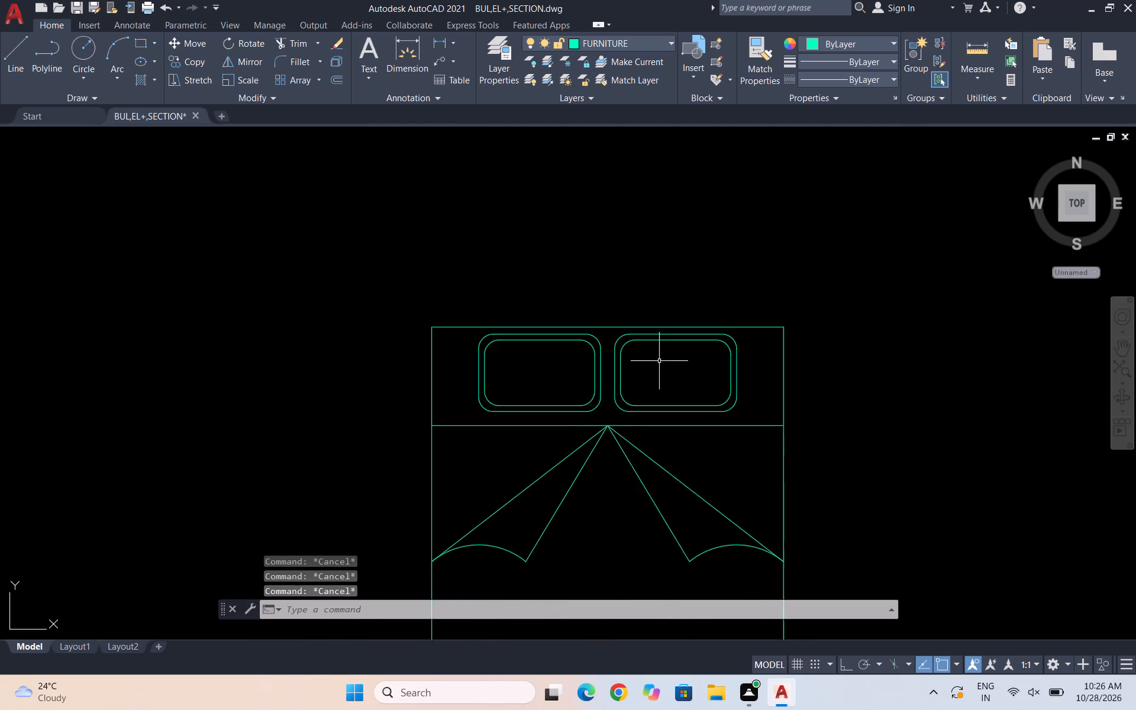
scroll(658, 362, down, 1)
scroll(699, 444, down, 1)
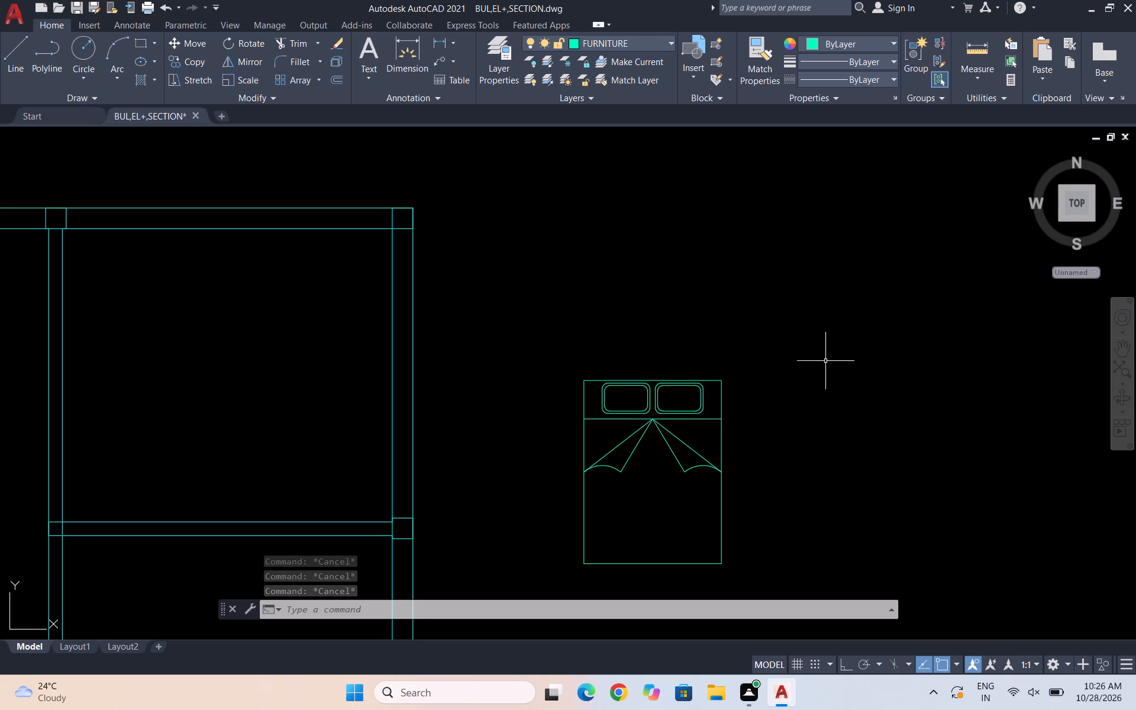
key(f)
key(Return)
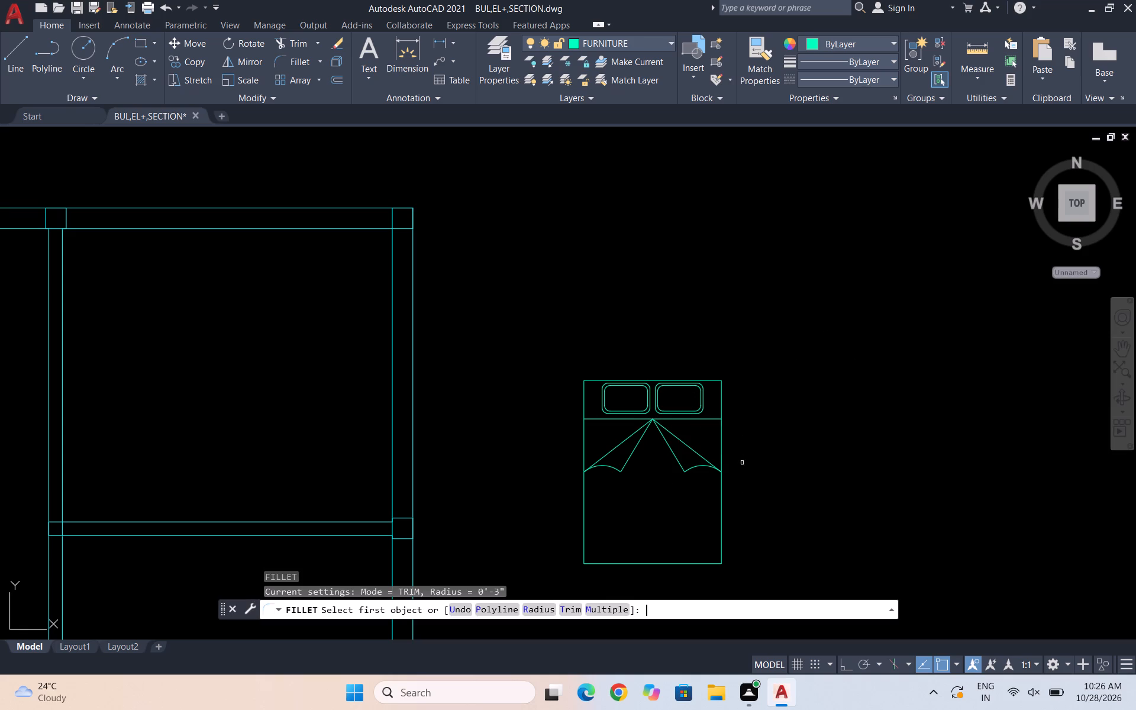
scroll(600, 421, up, 2)
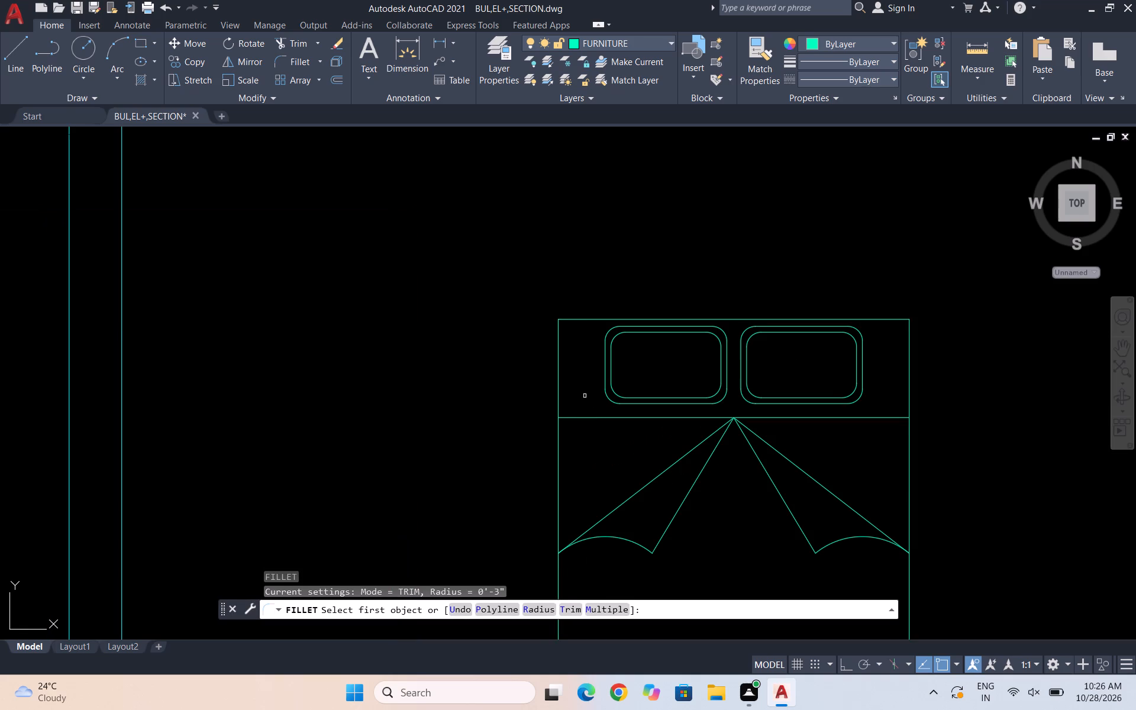
click(558, 370)
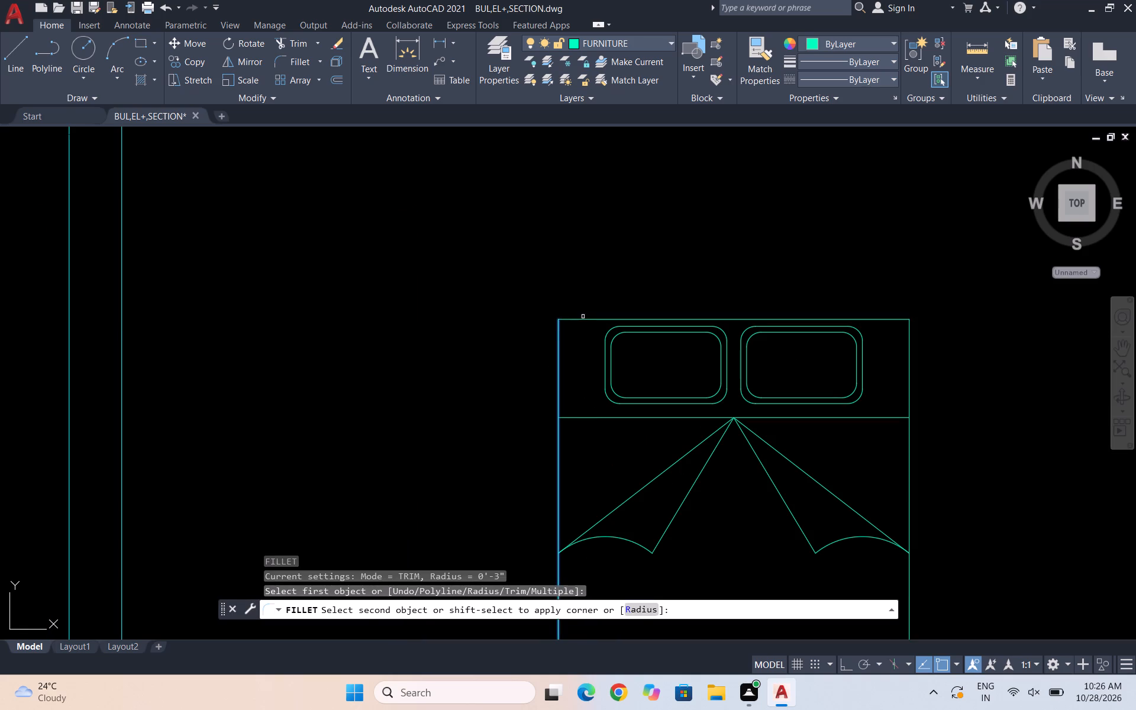
click(585, 321)
key(space)
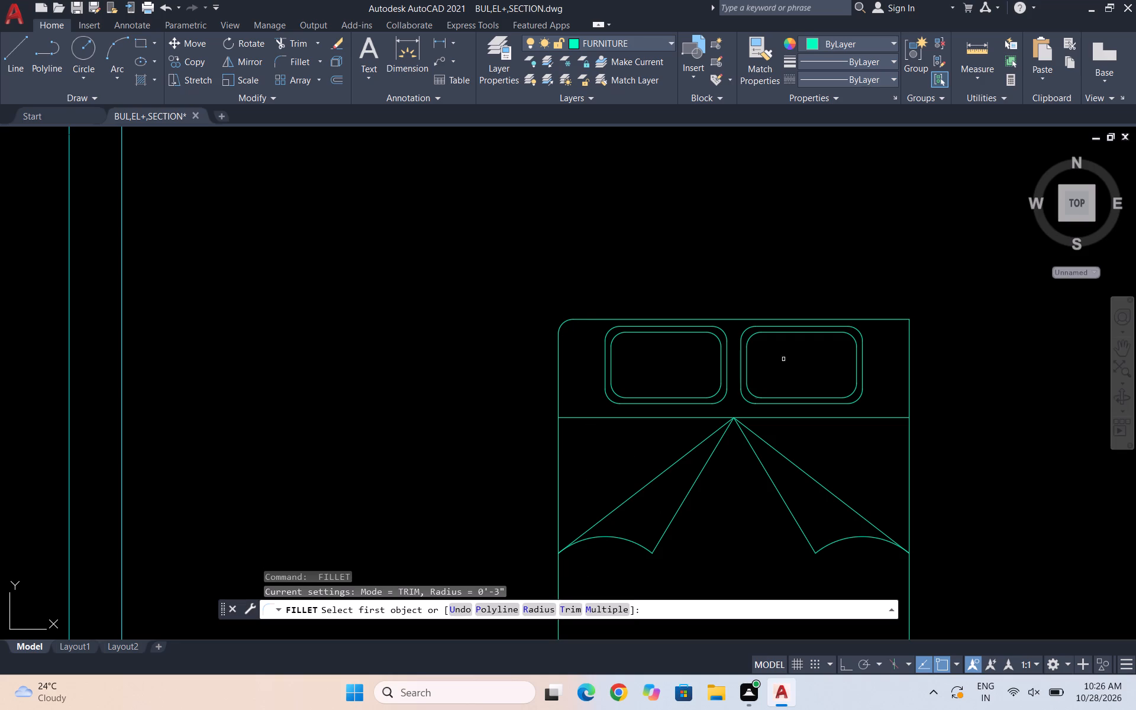
click(880, 320)
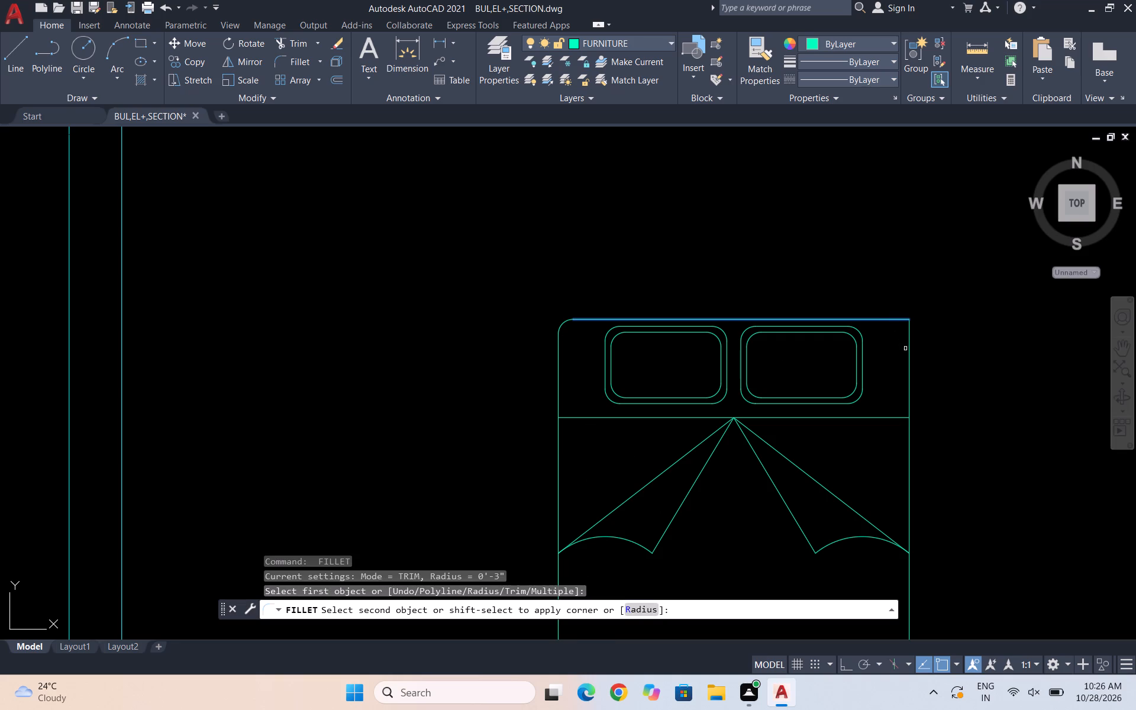
click(908, 369)
scroll(866, 246, down, 2)
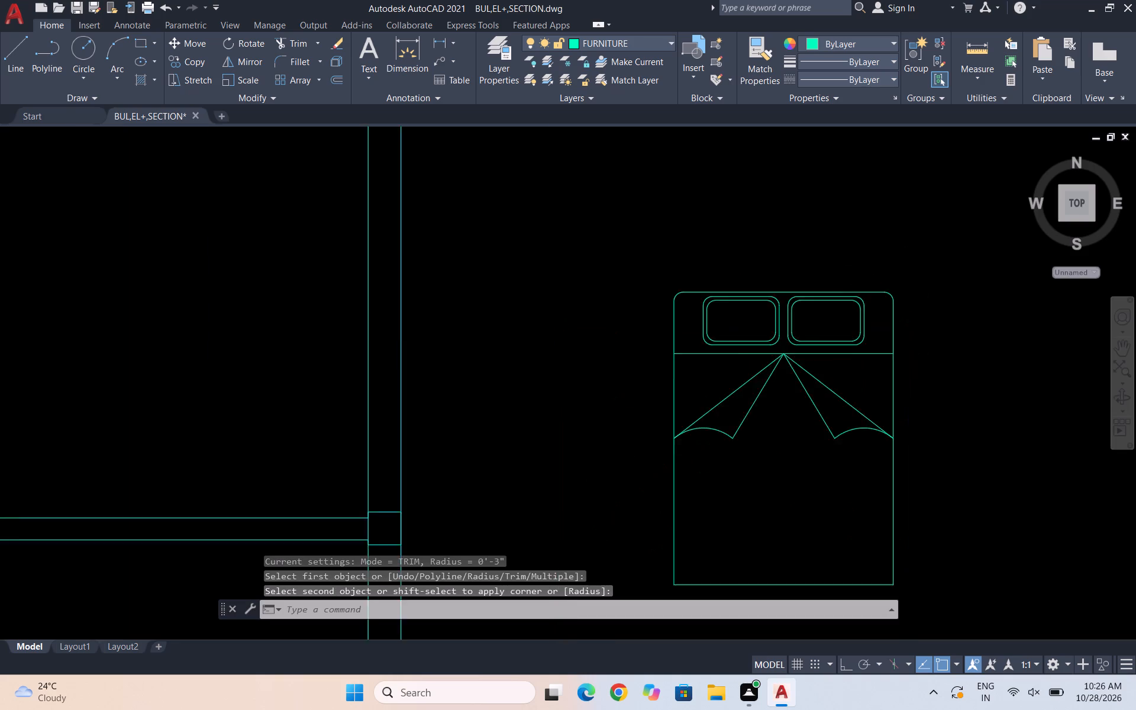
Fillet the two foot-end corners of the bed outline with the same 2.5-inch radius.
scroll(890, 363, up, 2)
scroll(874, 379, down, 2)
key(space)
scroll(877, 451, up, 2)
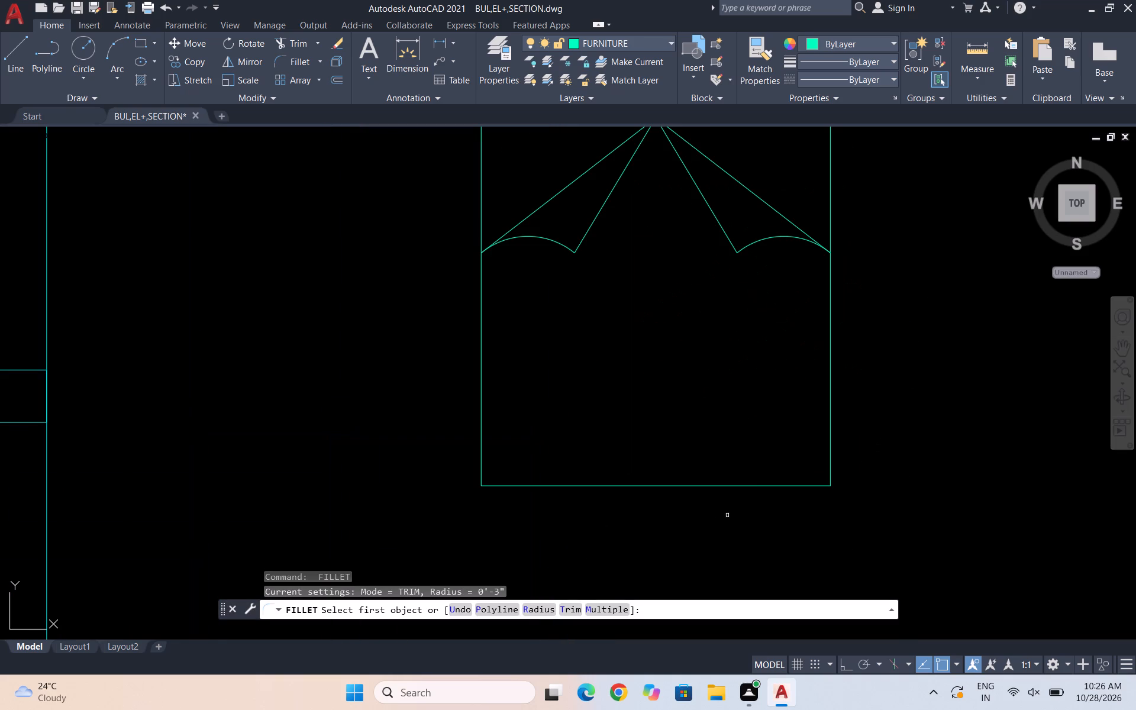
click(785, 485)
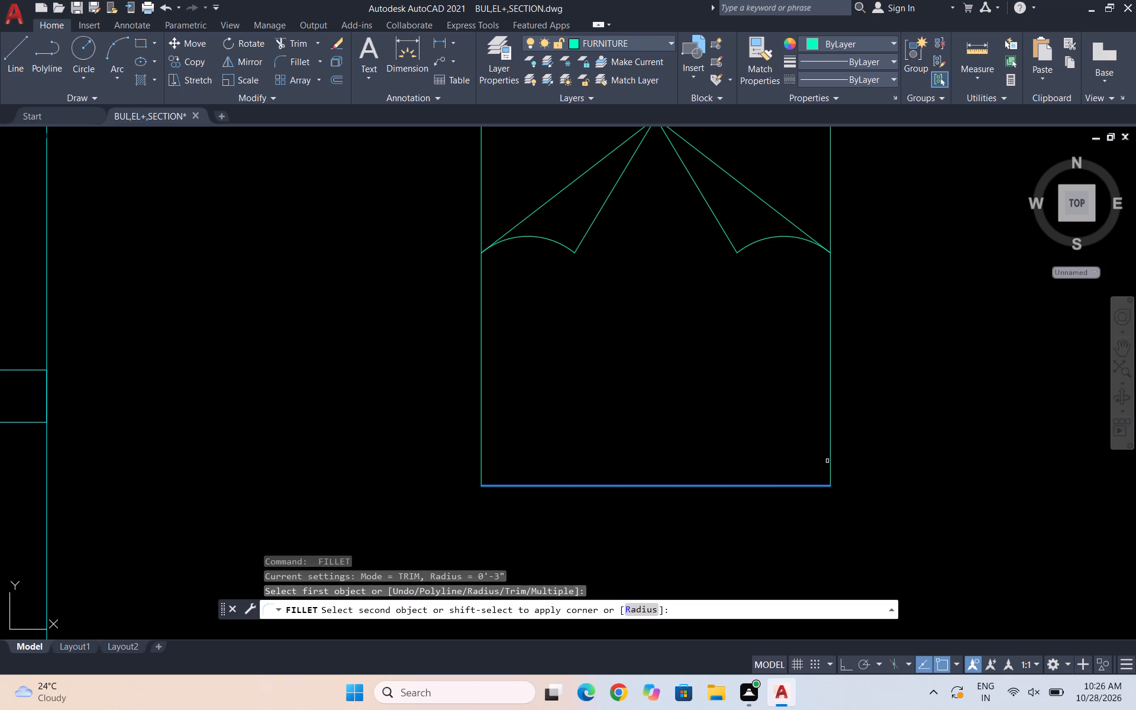
click(827, 461)
click(830, 429)
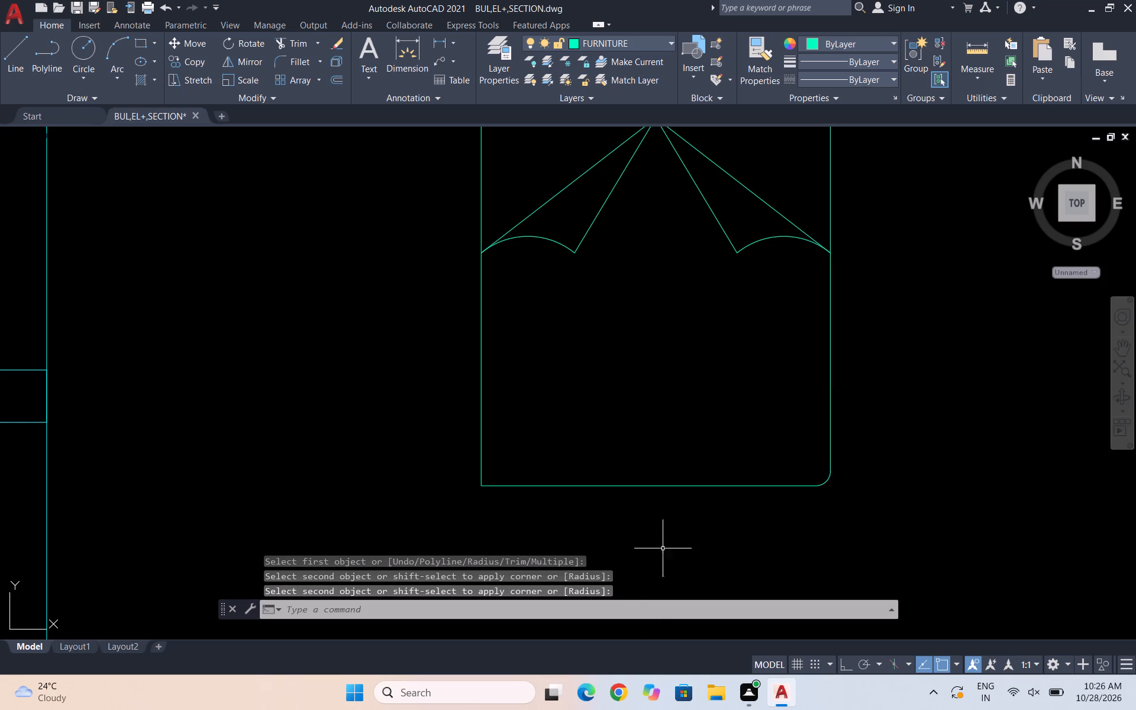
key(space)
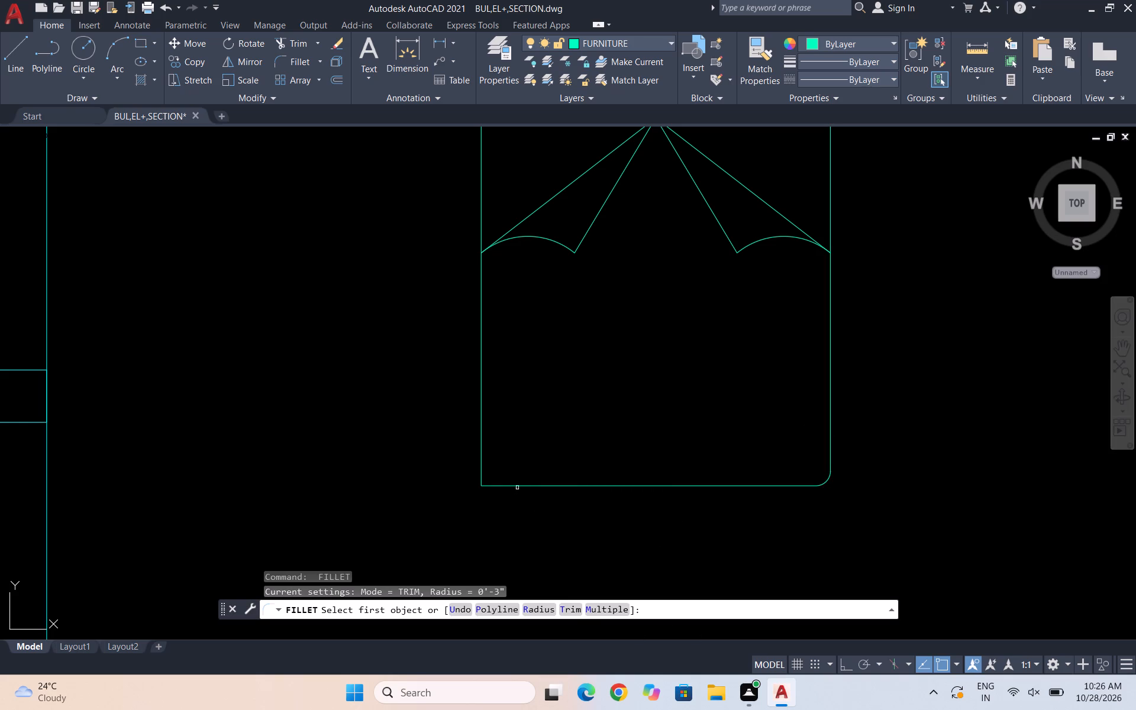
click(518, 482)
click(509, 486)
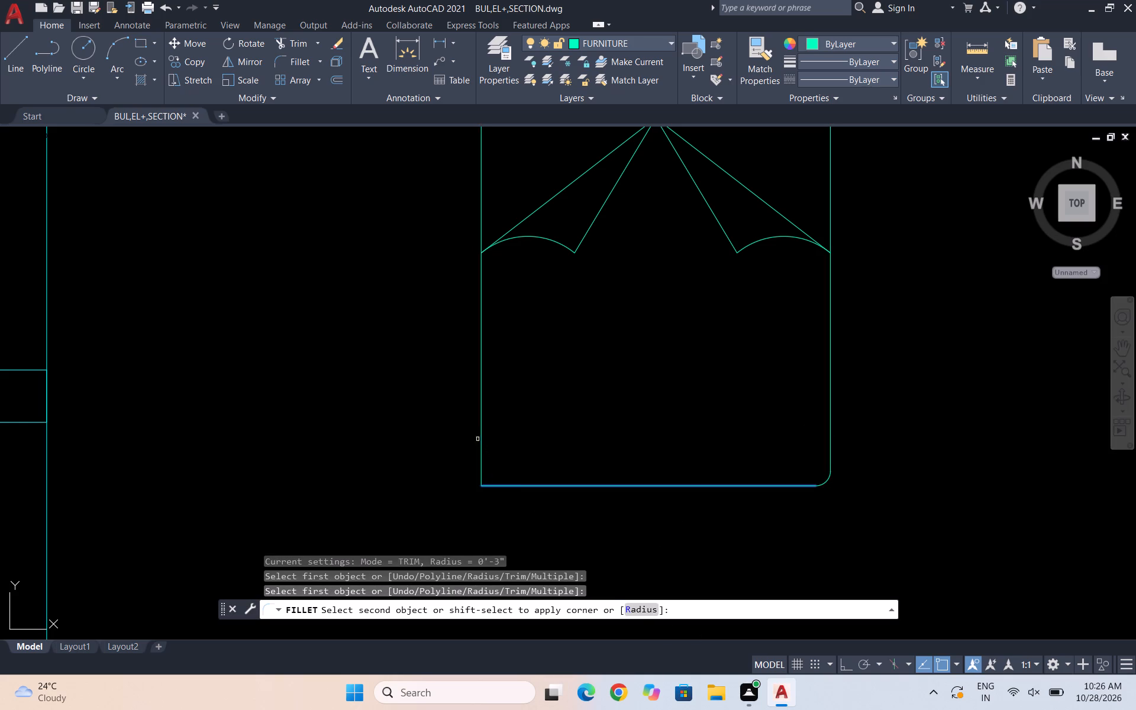
click(477, 439)
click(480, 435)
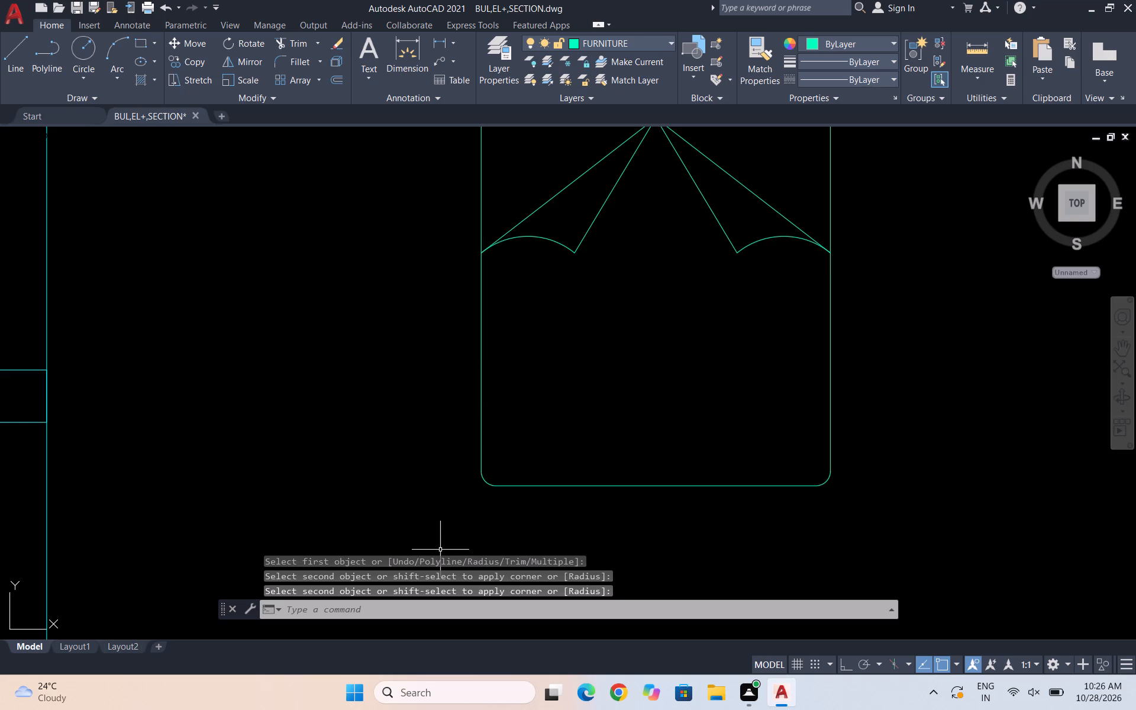
scroll(439, 550, down, 1)
key(Escape)
key(Escape)
scroll(708, 378, down, 1)
key(Escape)
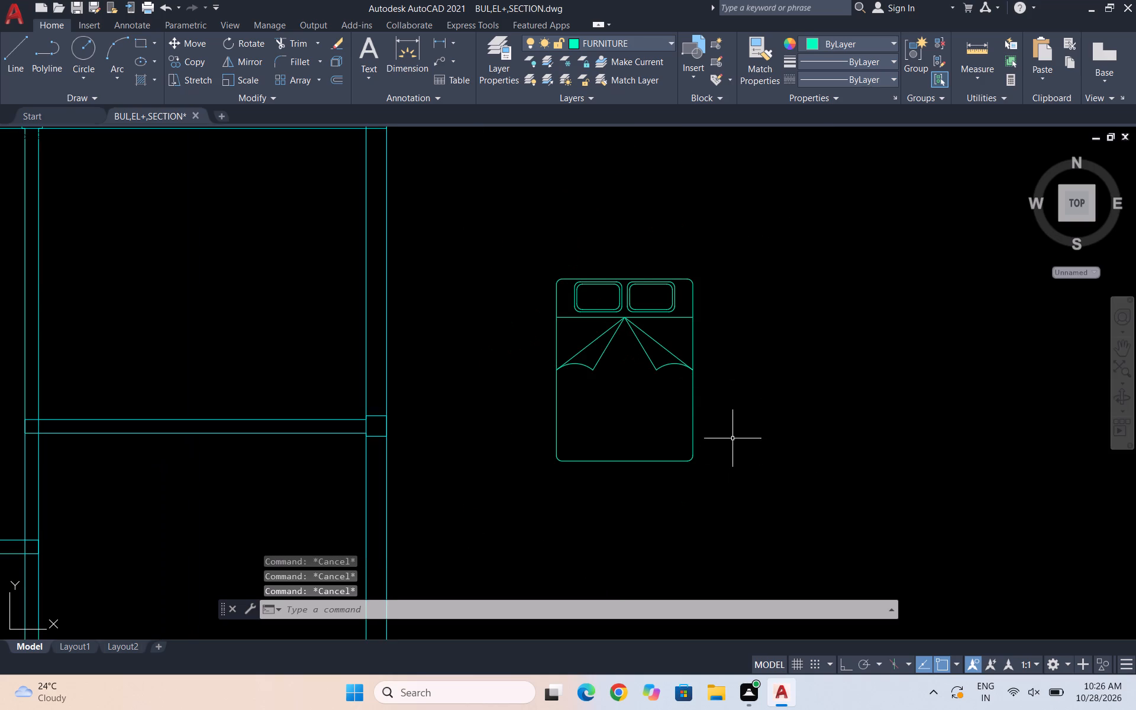
Copy the complete bed into the floor plan's upper-right room, with its head near the top wall.
scroll(761, 368, down, 1)
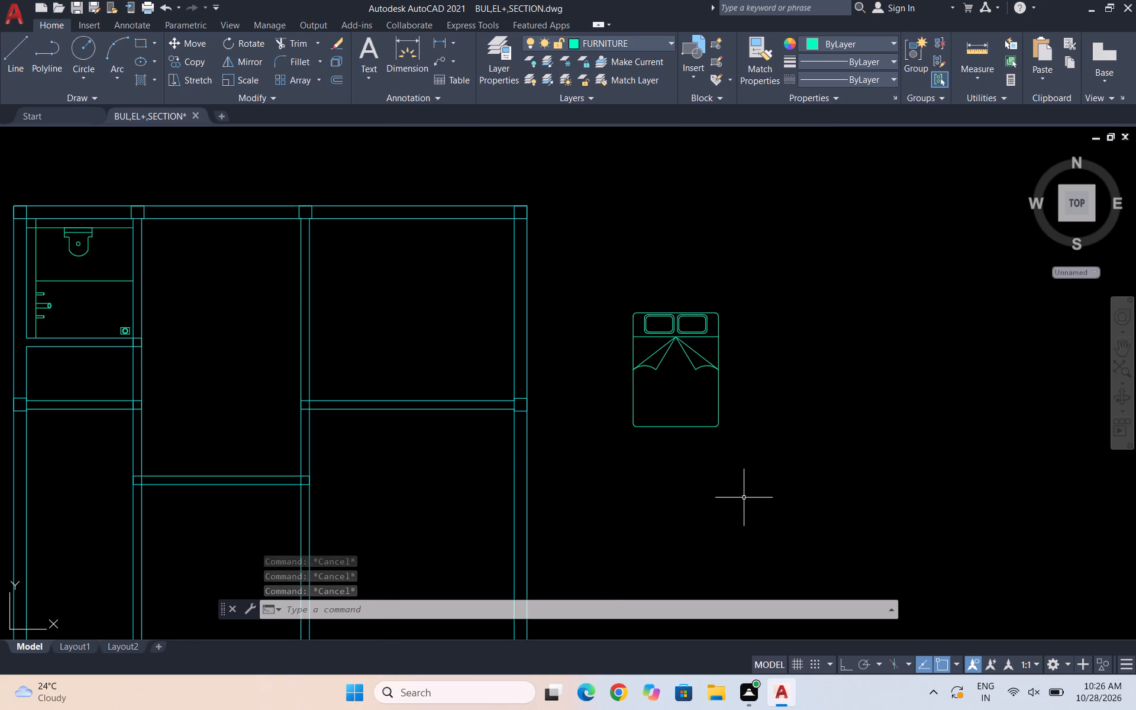
key(Escape)
drag(763, 480, 754, 470)
click(600, 279)
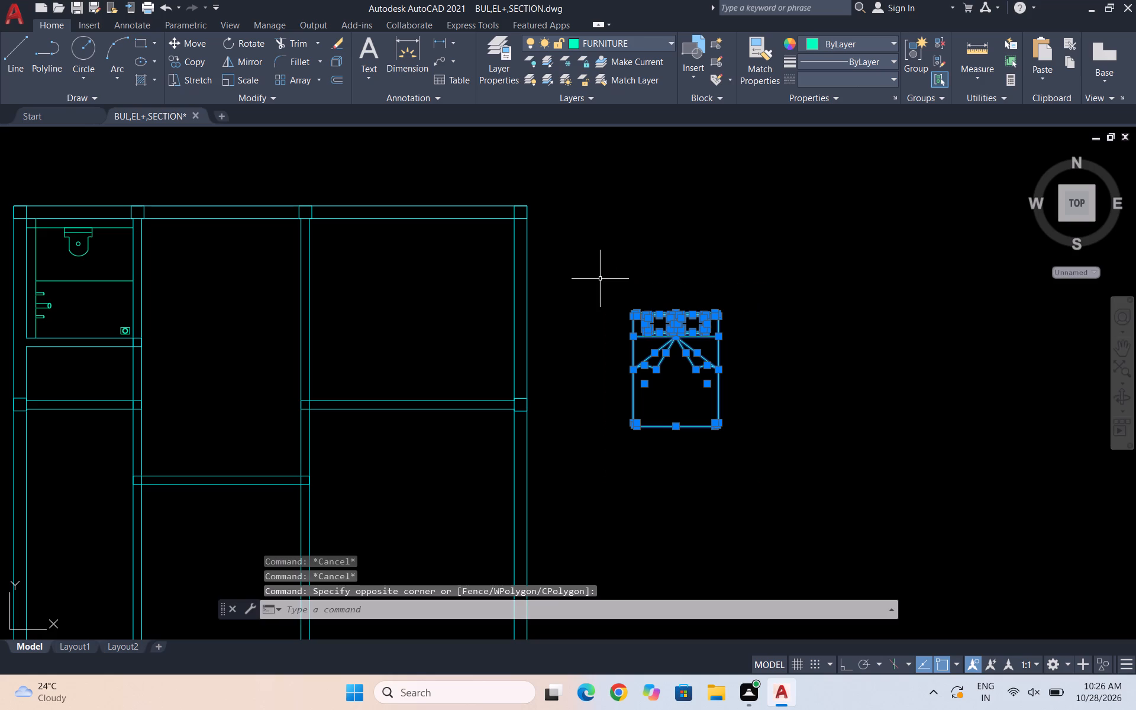
text(CO)
key(Return)
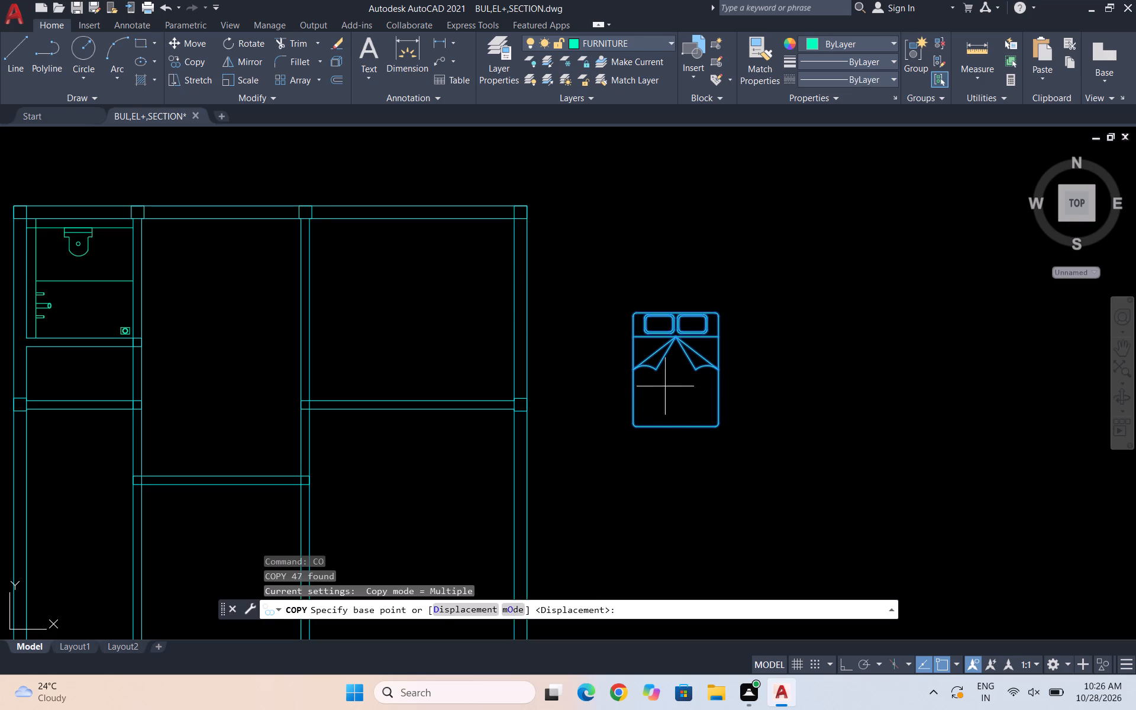
drag(671, 393, 664, 389)
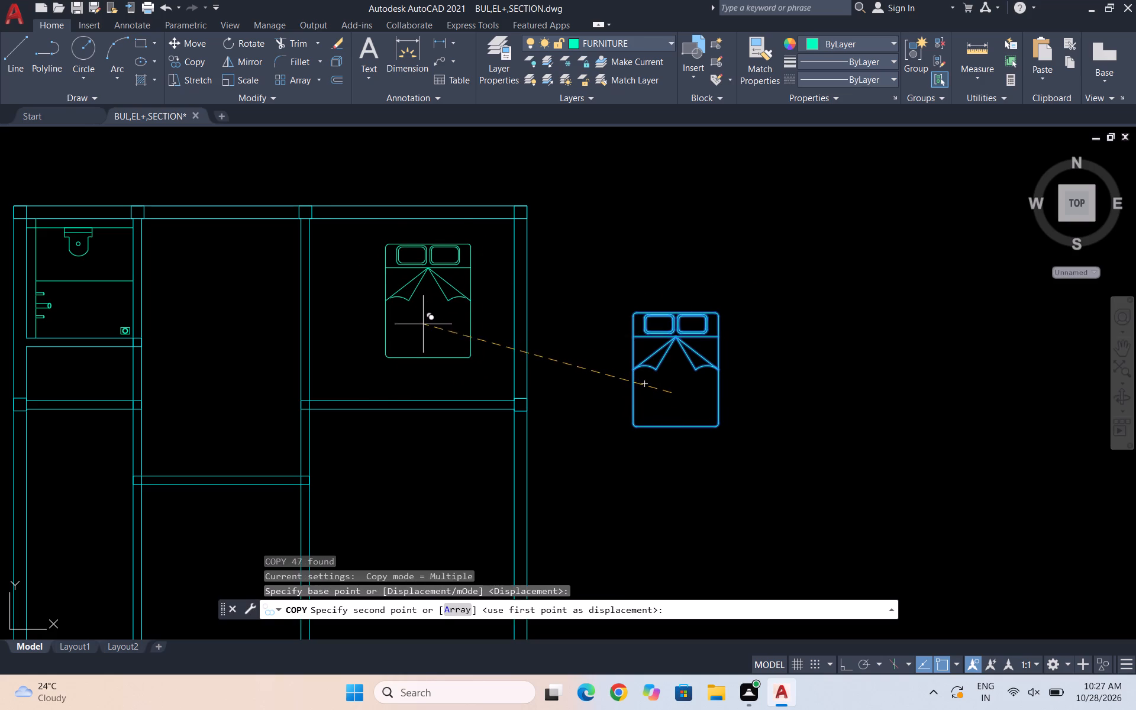
click(410, 309)
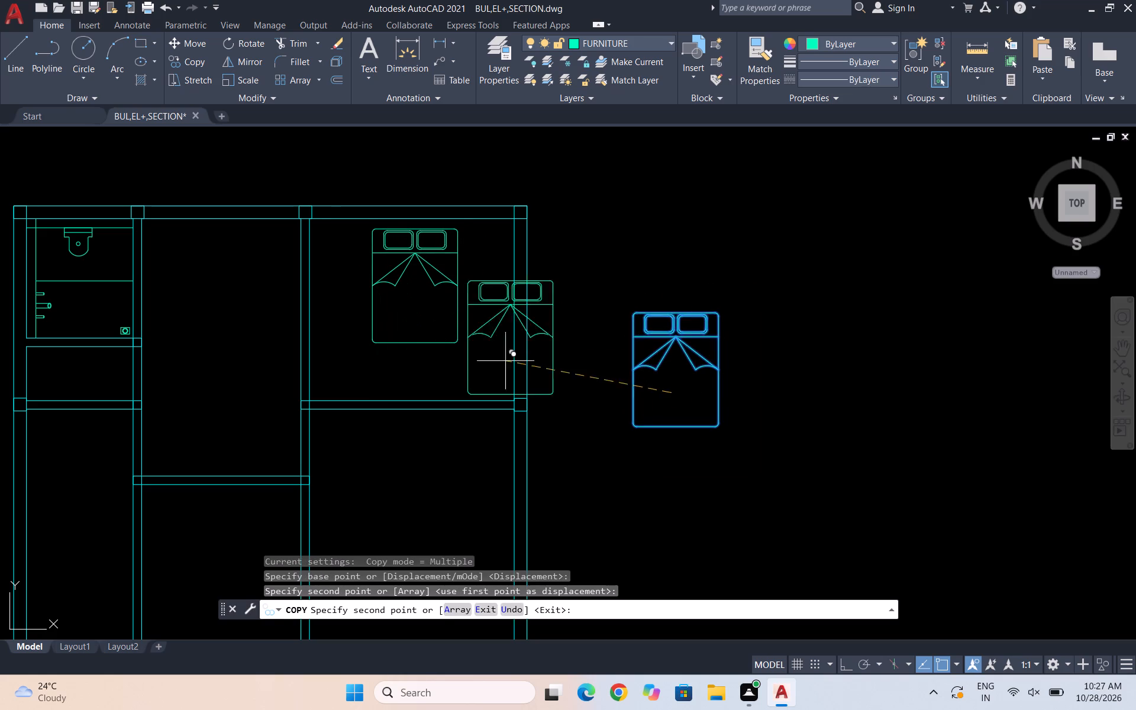
key(Escape)
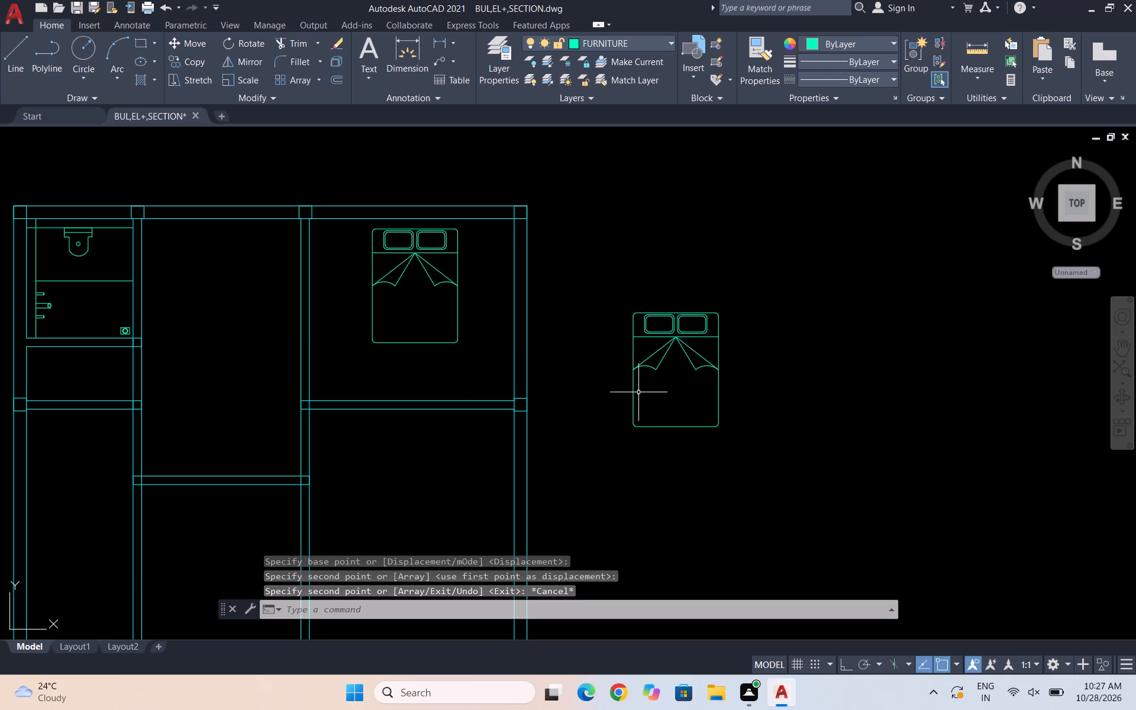
Rotate the original bed outside the plan 90 degrees clockwise so its pillows point east, using Ortho.
scroll(793, 398, down, 1)
scroll(693, 393, down, 1)
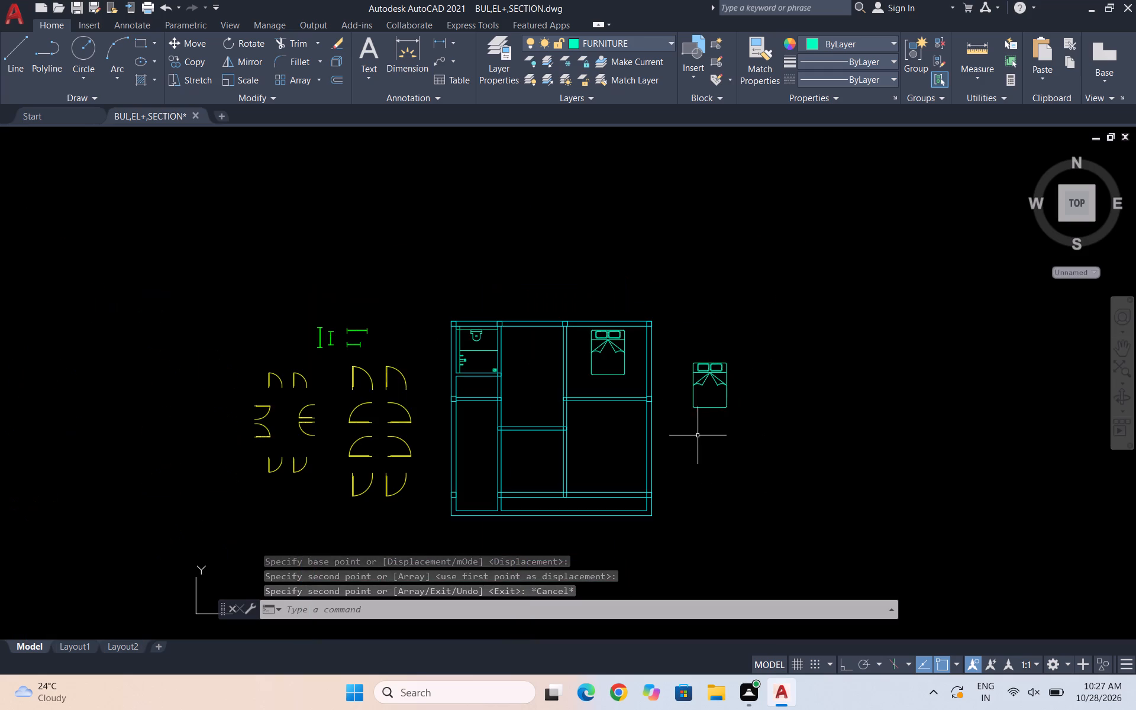
scroll(693, 432, up, 1)
drag(829, 449, 787, 427)
click(664, 279)
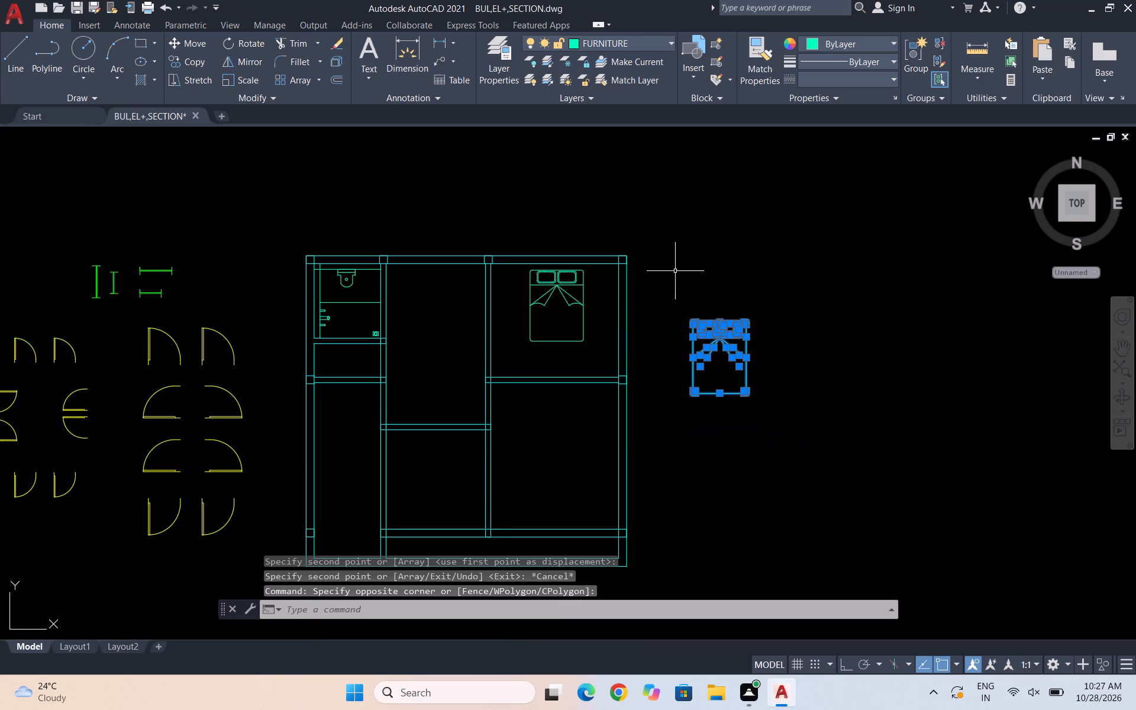
text(RO)
key(Return)
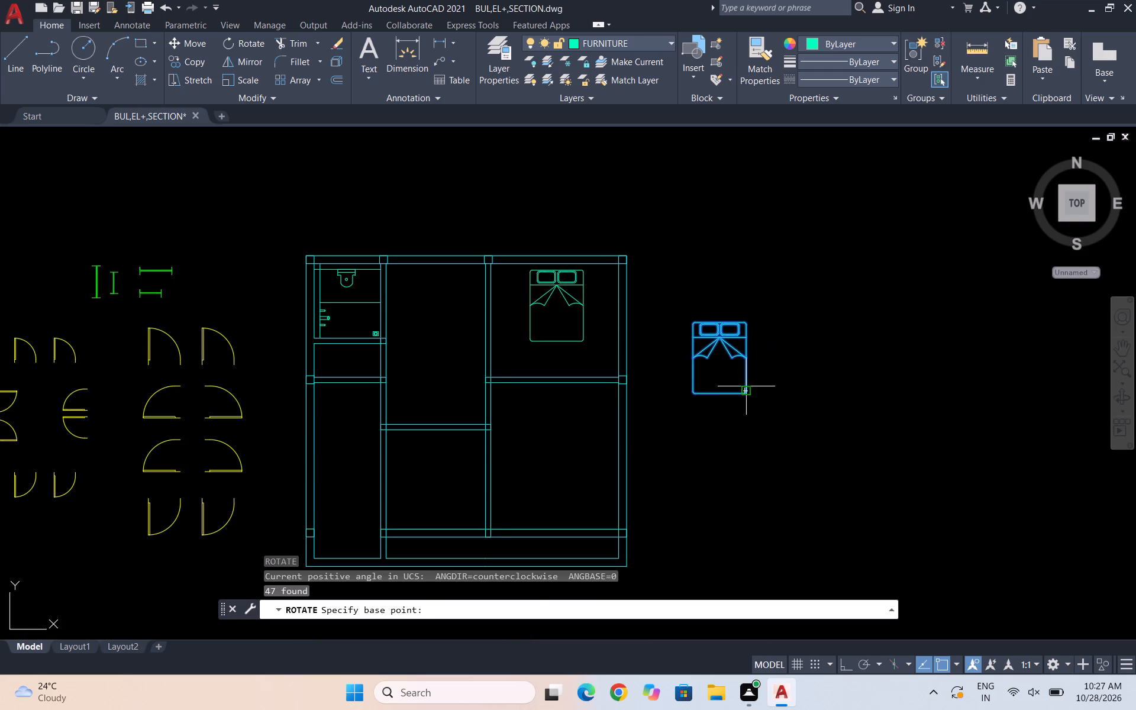
click(733, 370)
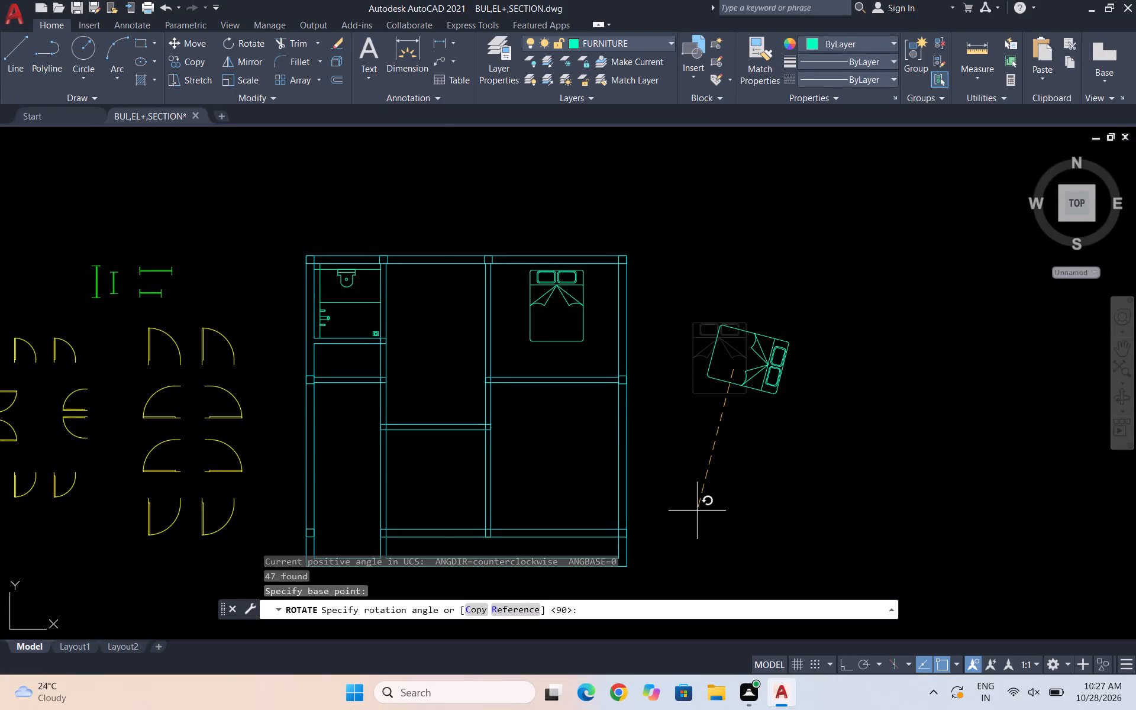
key(F8)
click(701, 512)
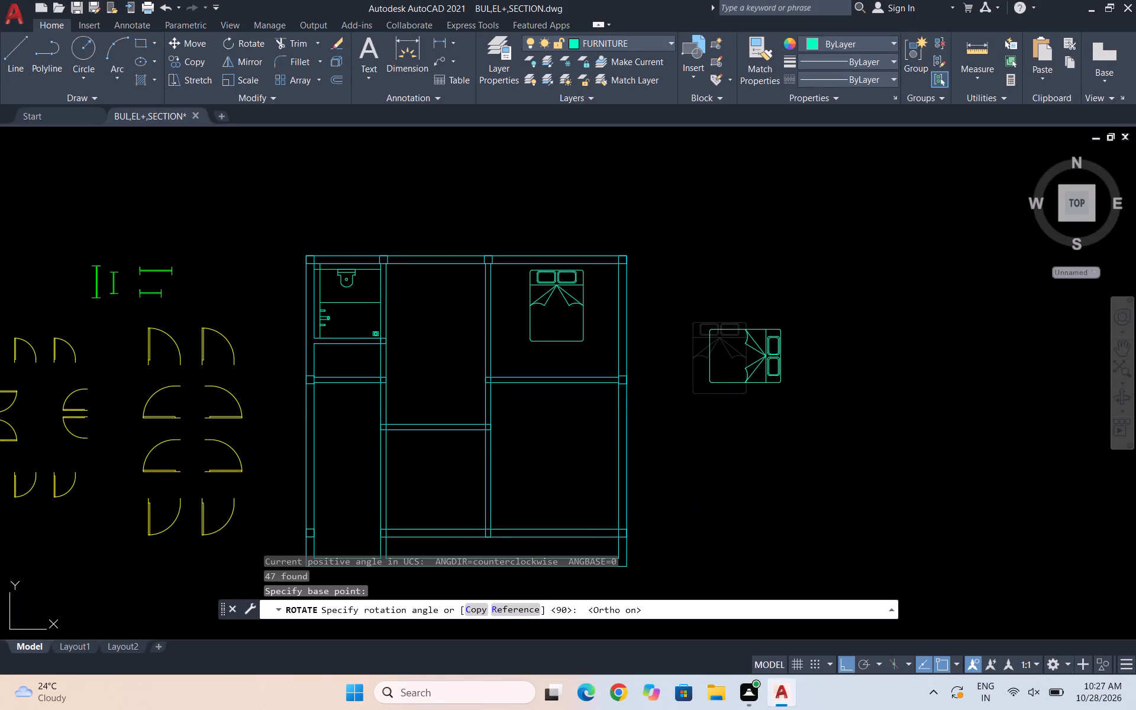
key(Escape)
Copy the rotated bed into the lower-right room with Ortho off, its pillows toward the outer east wall.
drag(800, 466, 788, 449)
click(675, 273)
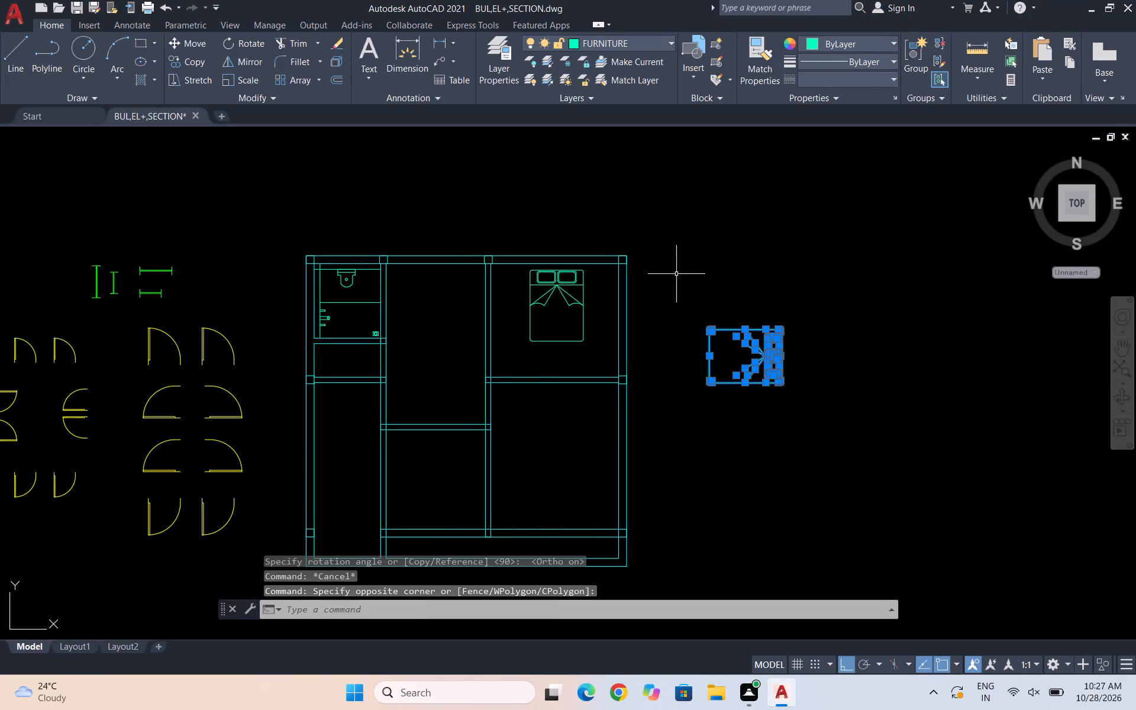
key(c)
key(o)
key(Return)
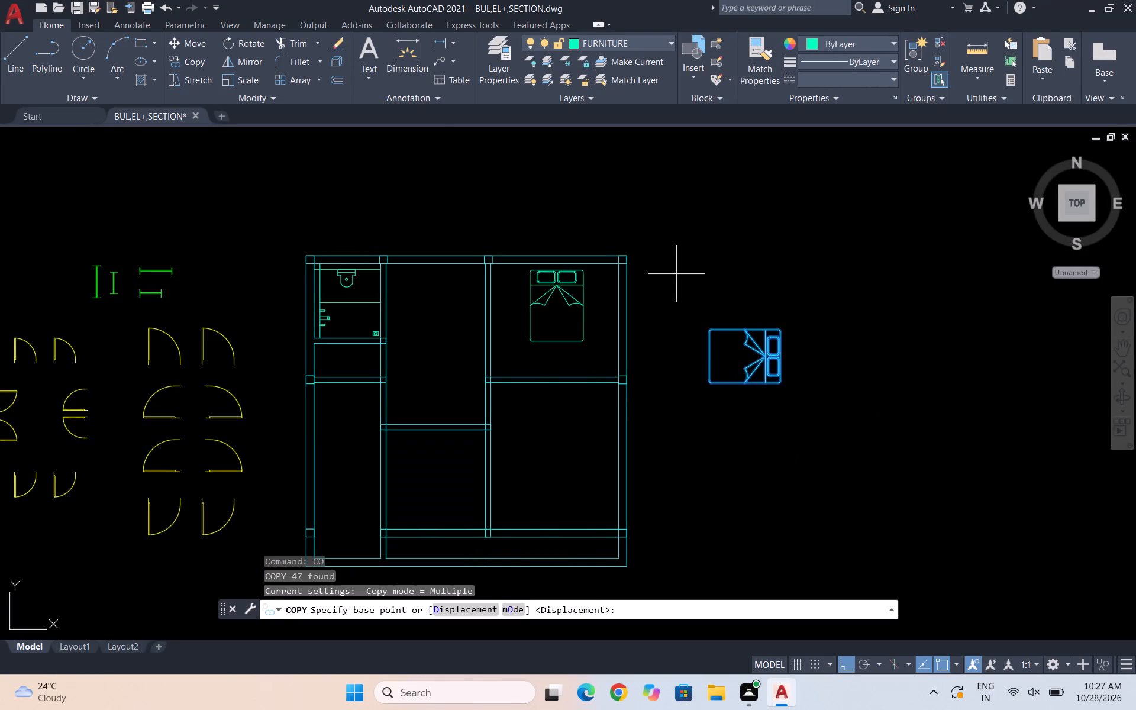
click(731, 357)
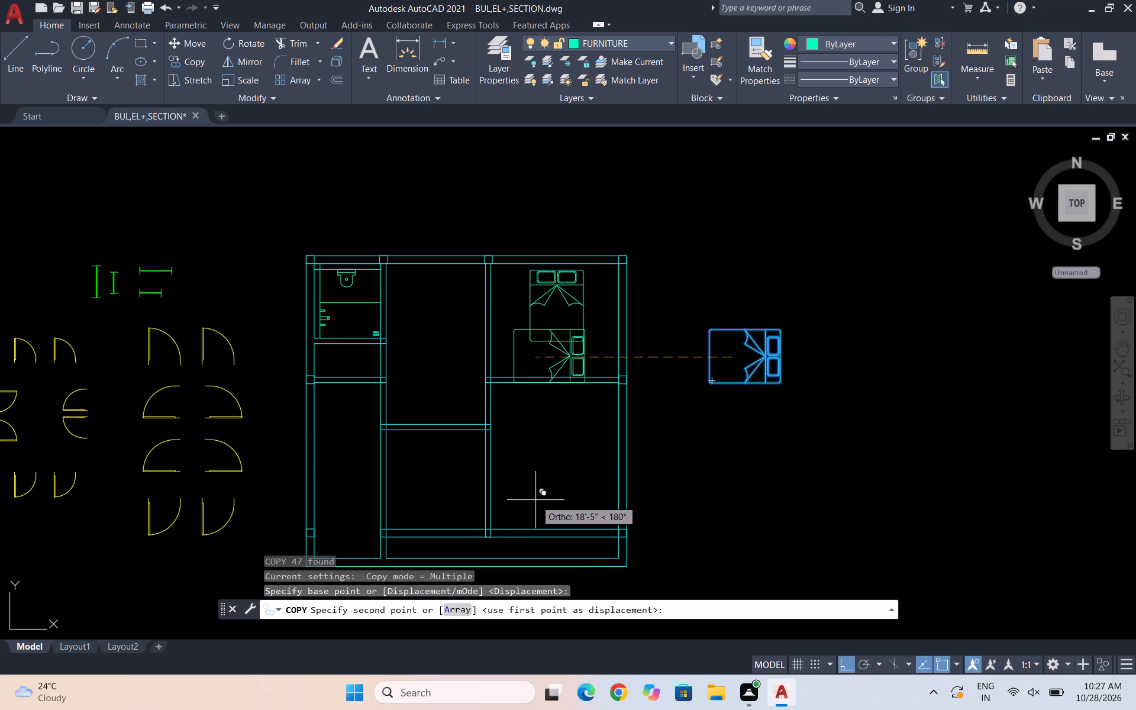
key(F8)
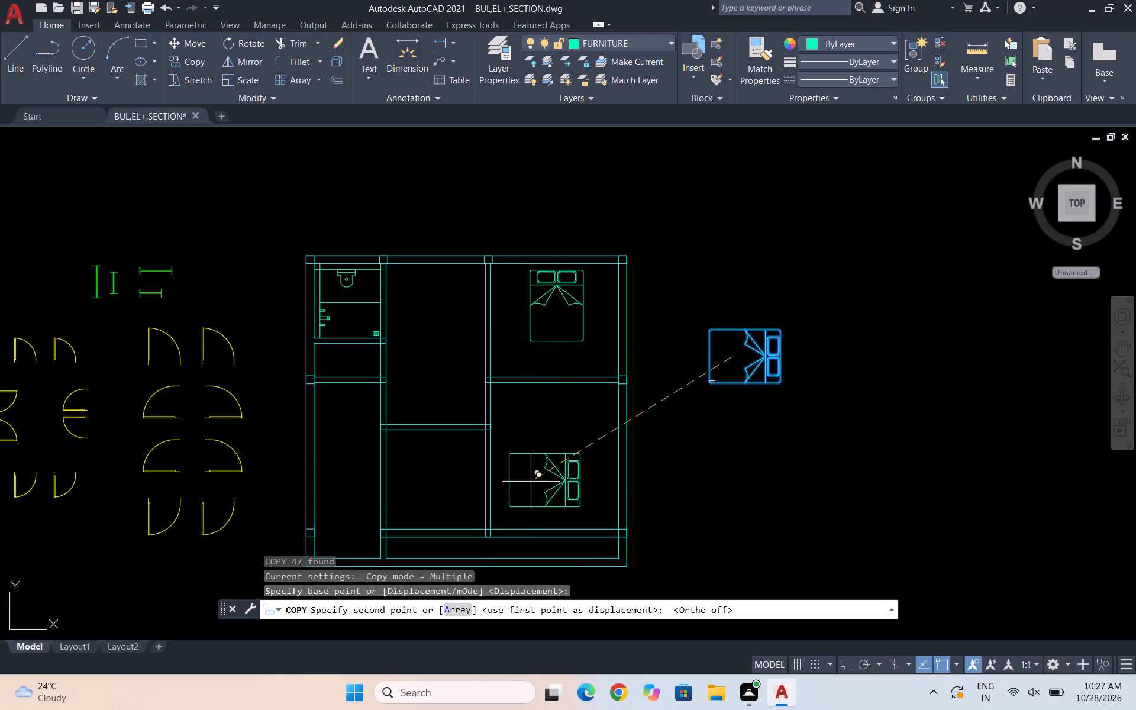
click(556, 461)
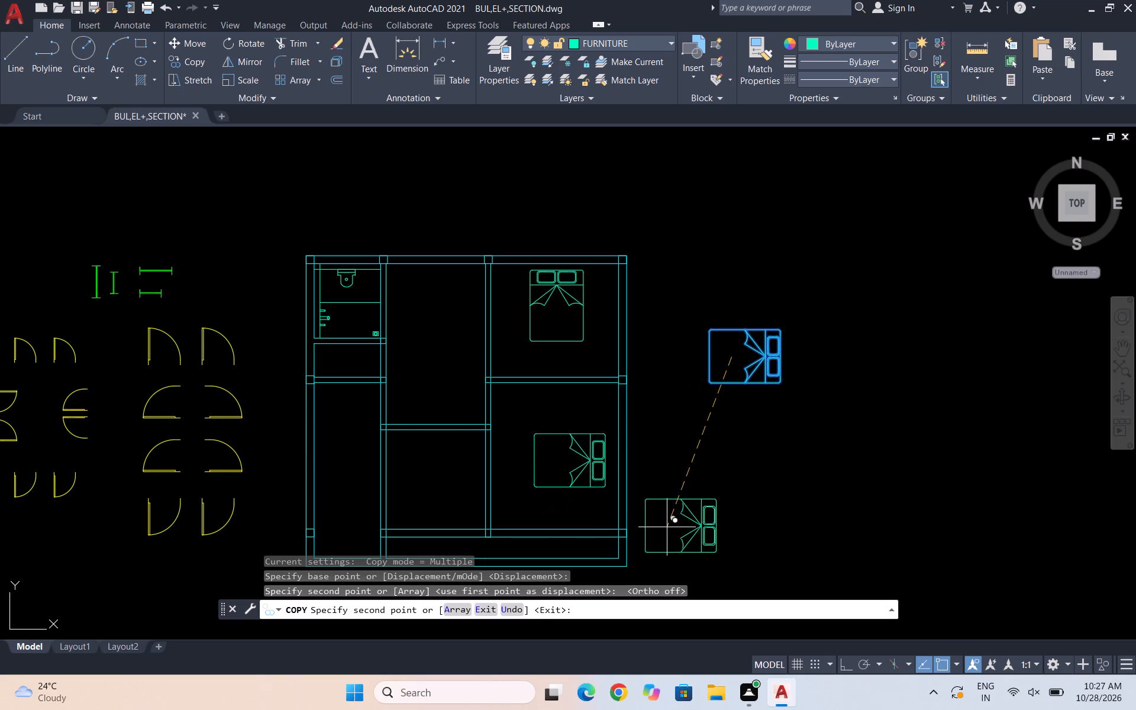
key(Escape)
key(Escape)
key(Escape)
key(Escape)
key(Escape)
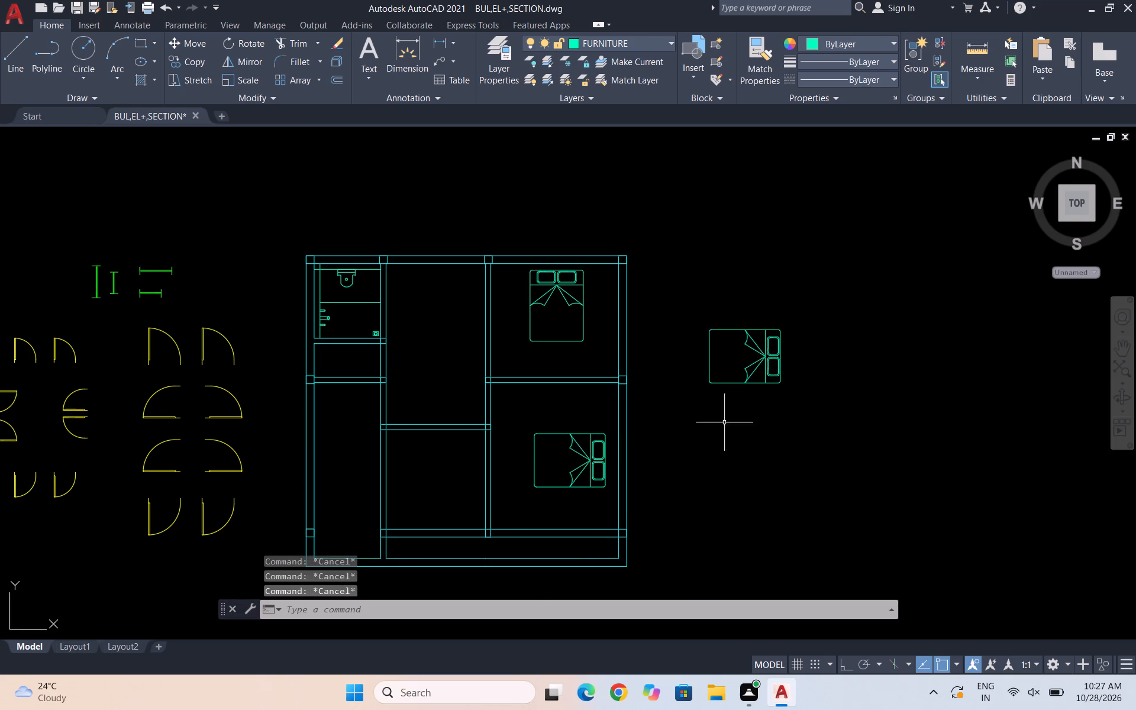
Move the bed in the lower-right room slightly east, bringing its pillow end closer to the outer wall.
scroll(530, 490, up, 1)
scroll(622, 490, up, 1)
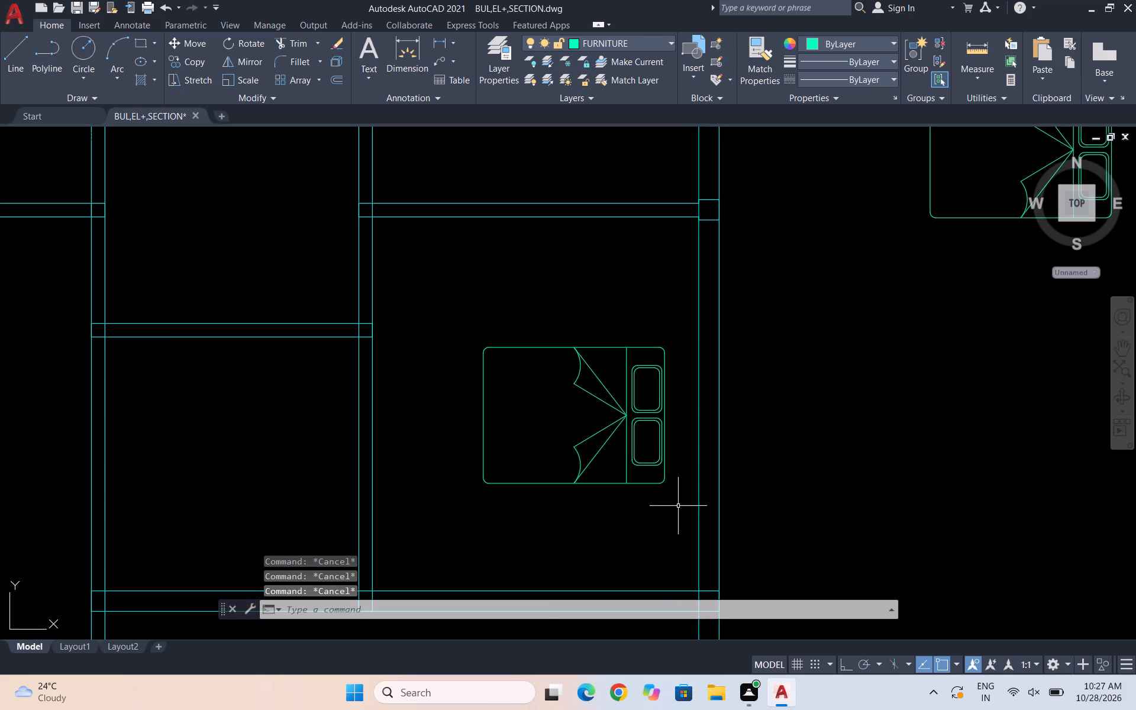
click(680, 506)
click(452, 322)
key(m)
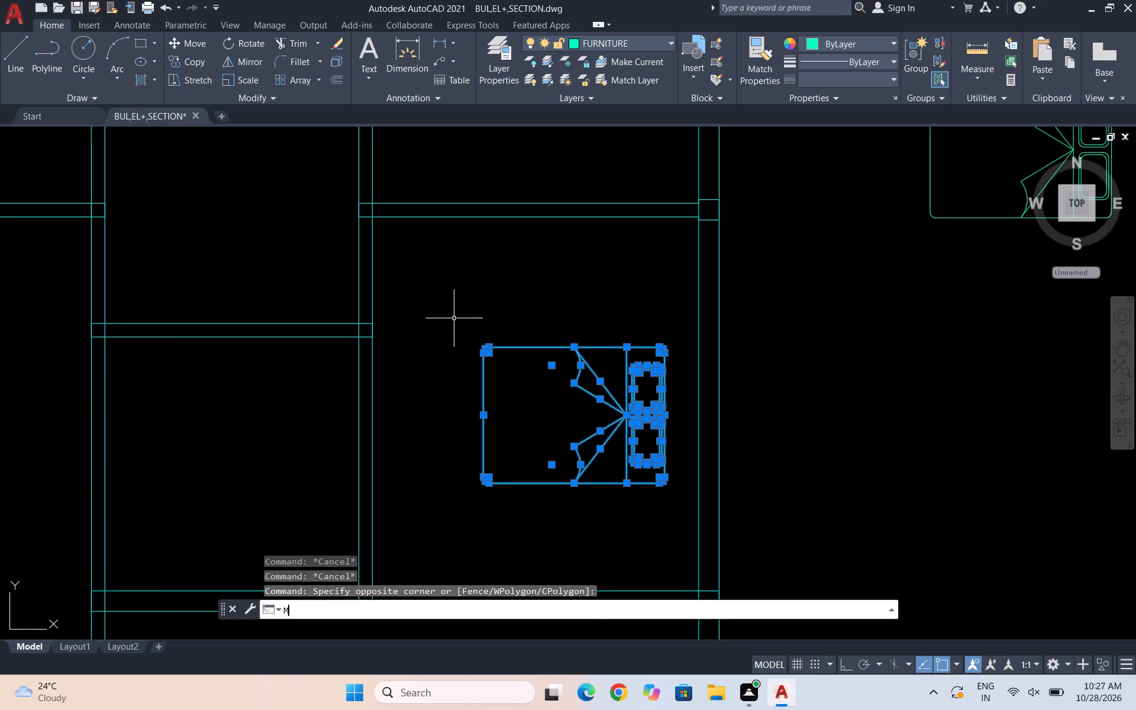
key(Return)
click(548, 409)
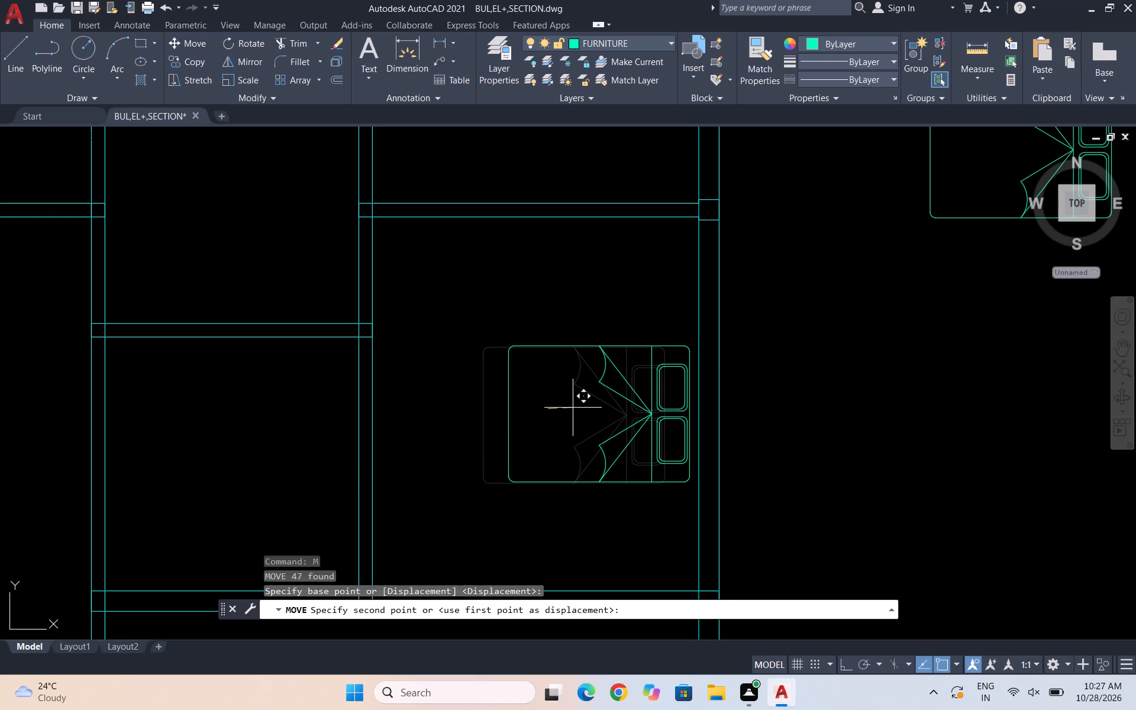
click(573, 408)
scroll(470, 371, down, 2)
key(Escape)
key(Escape)
key(Escape)
key(Escape)
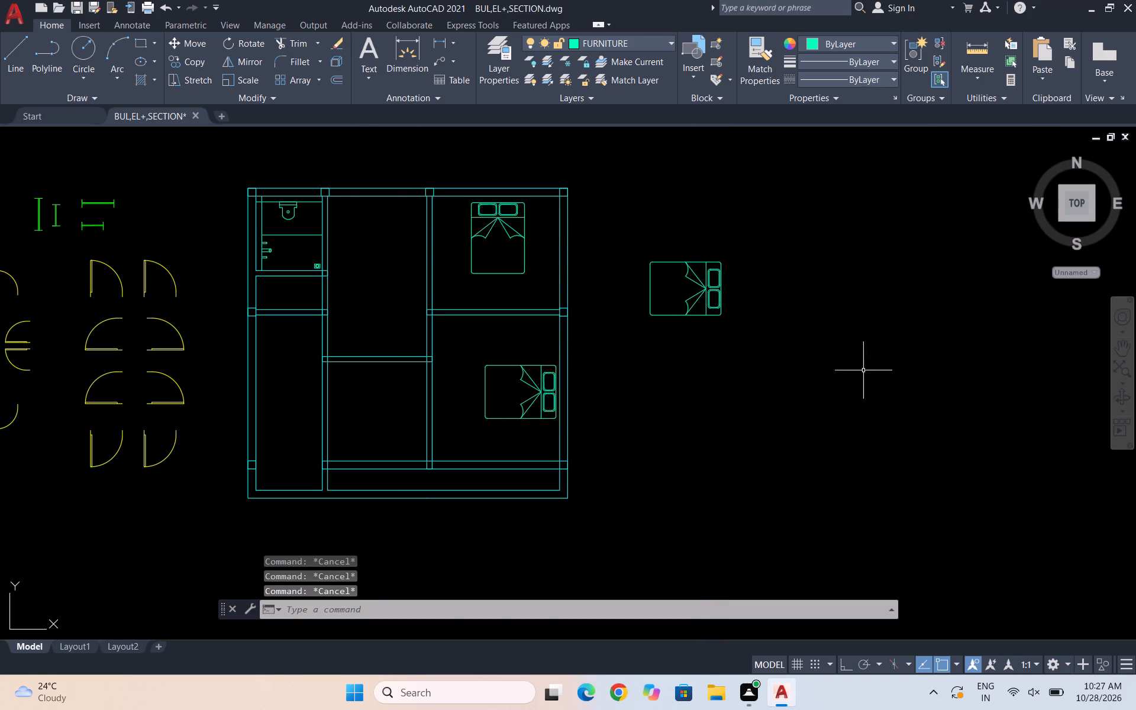
Delete the leftover rotated bed outside the floor plan.
click(784, 395)
click(625, 227)
key(Delete)
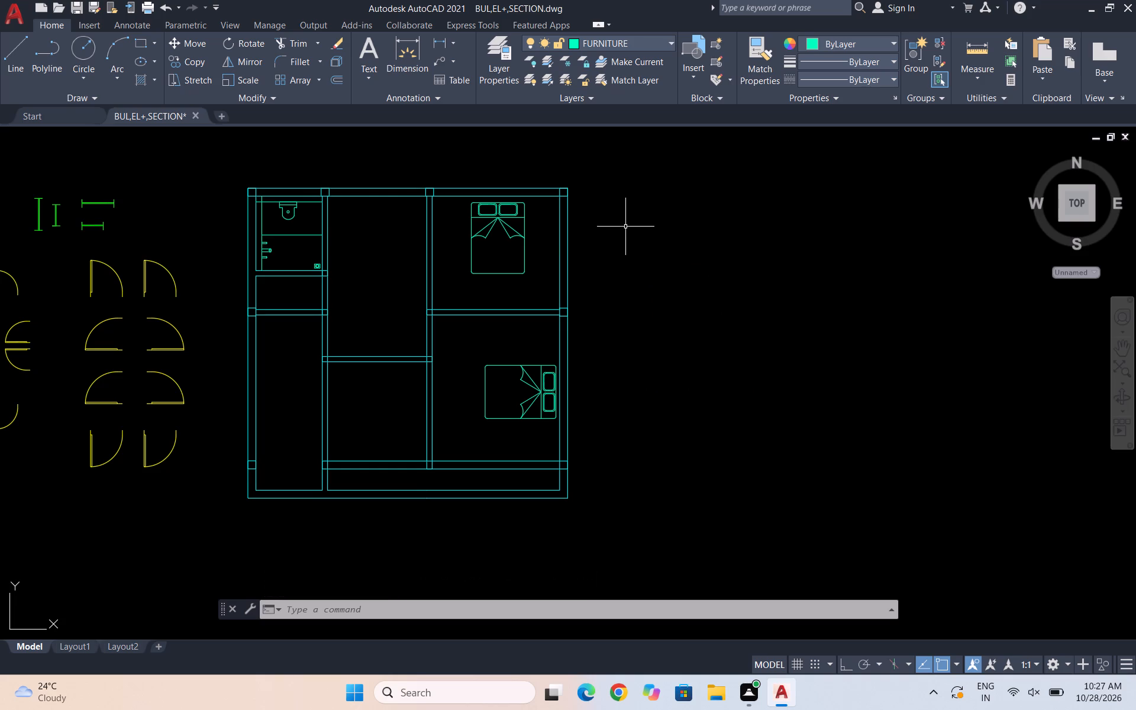
key(Escape)
key(Escape)
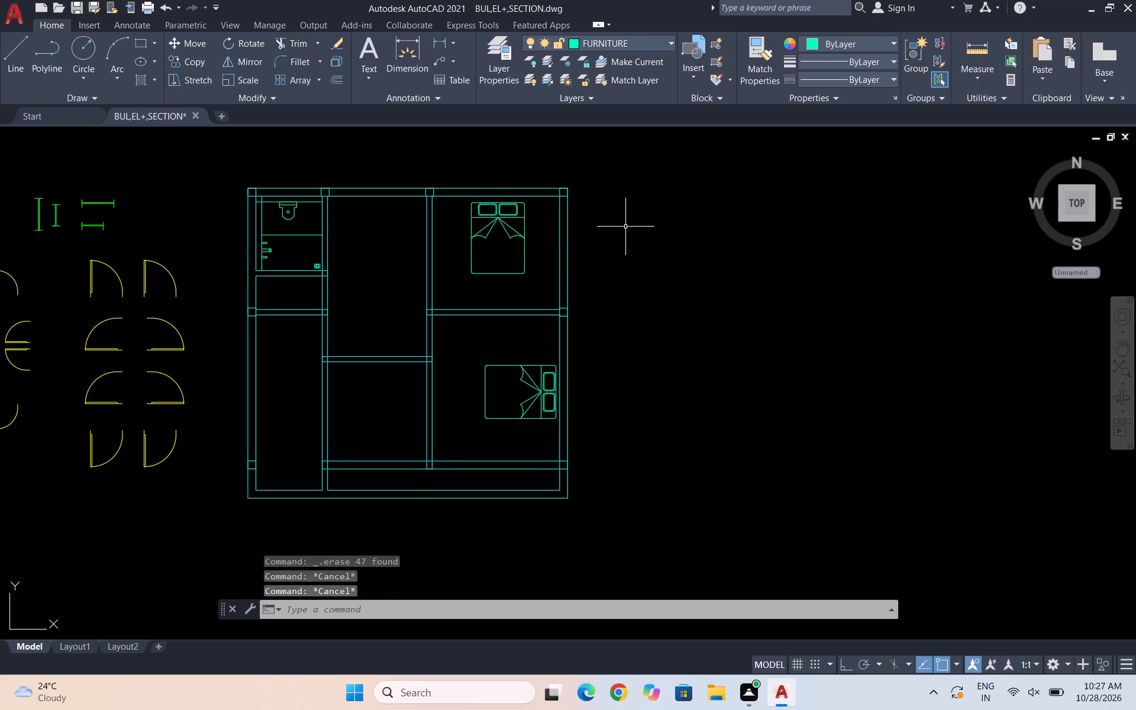
key(Escape)
key(Escape)
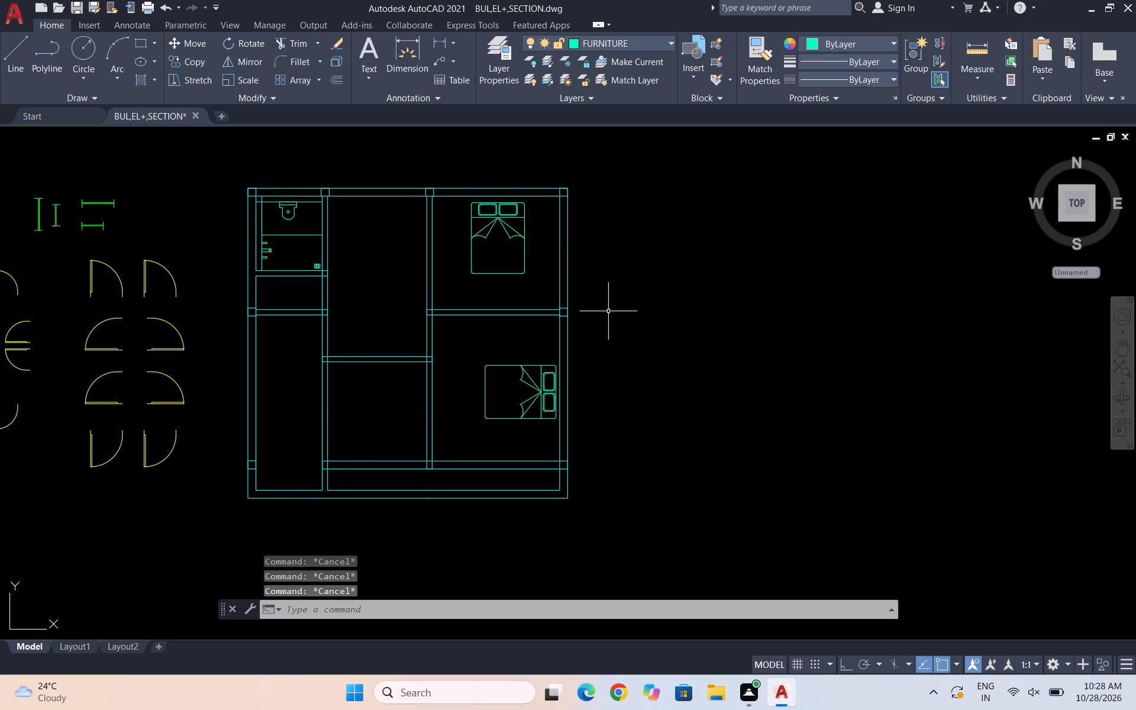
Draw a small bedside-table rectangle east of the upper-right room's bed, starting about 8 inches from the bed along its pillow line.
scroll(470, 201, up, 1)
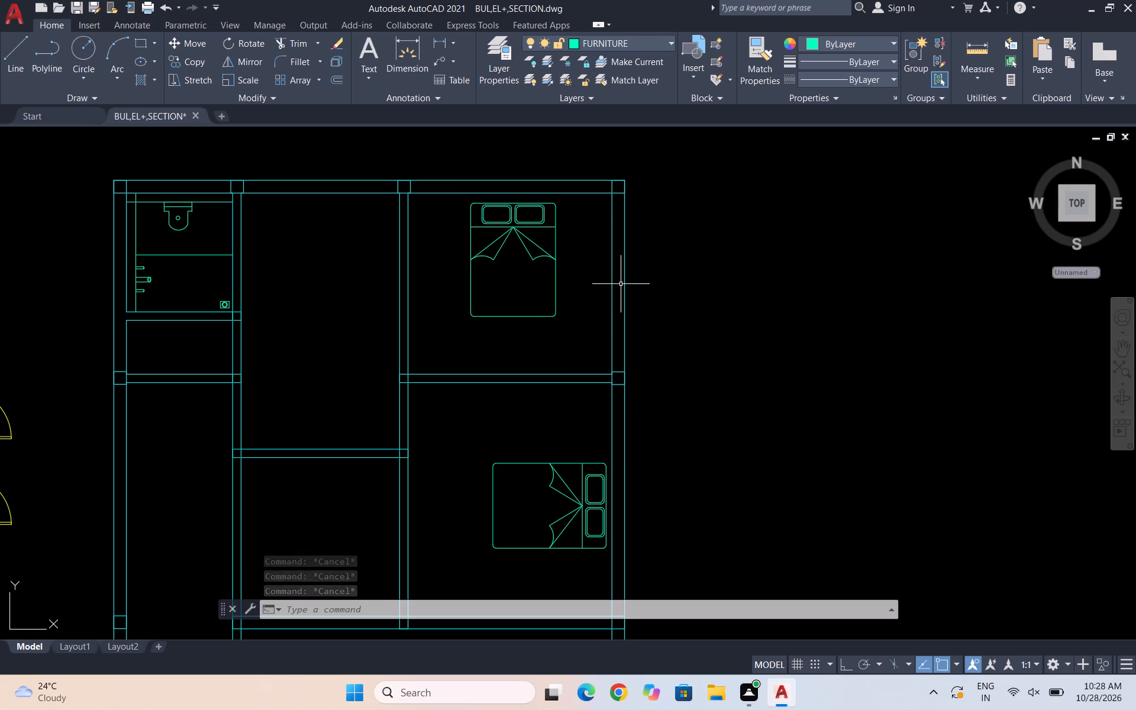
text(REC)
key(Return)
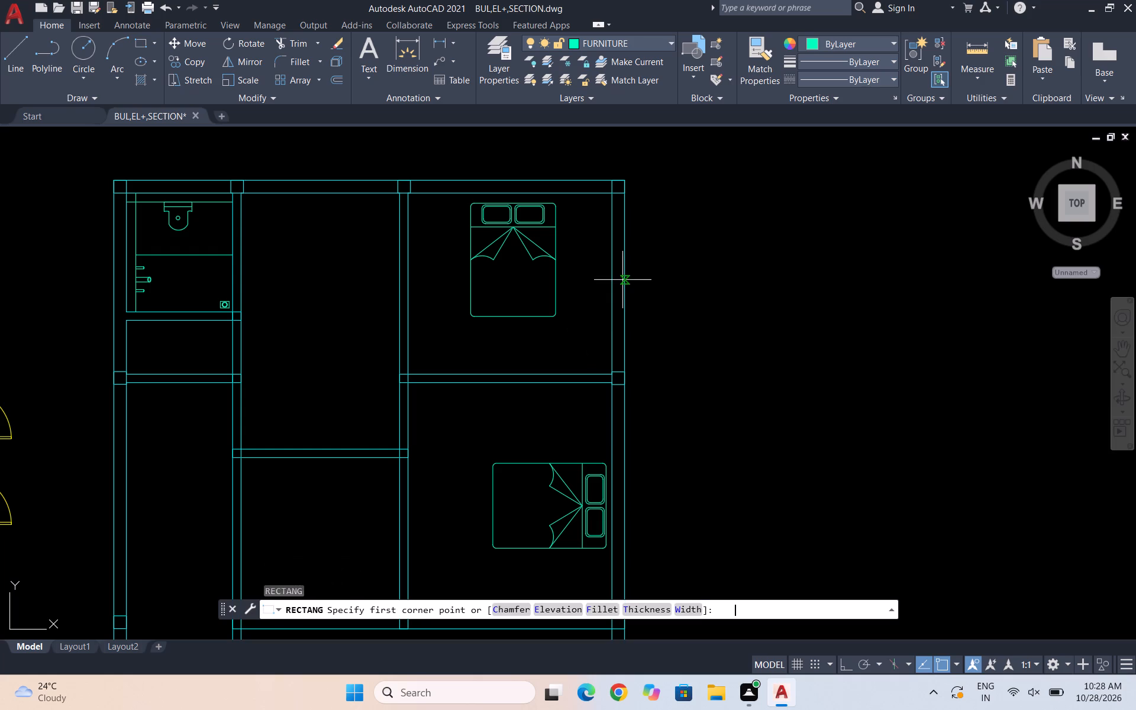
scroll(551, 196, up, 2)
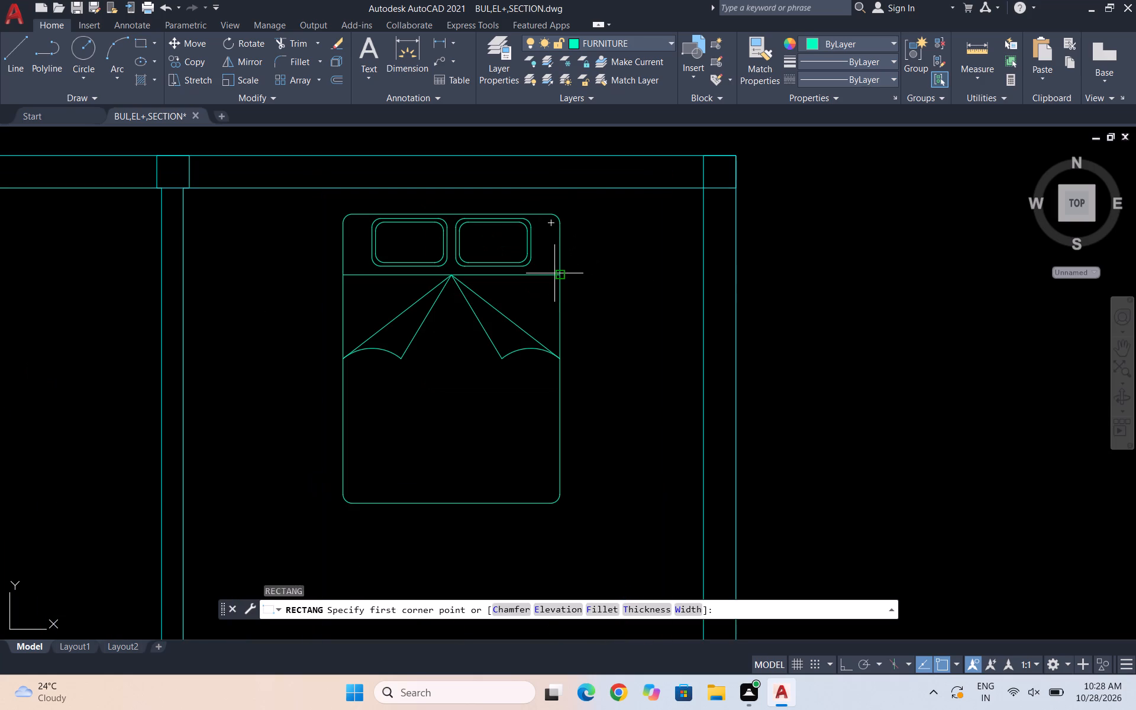
click(588, 276)
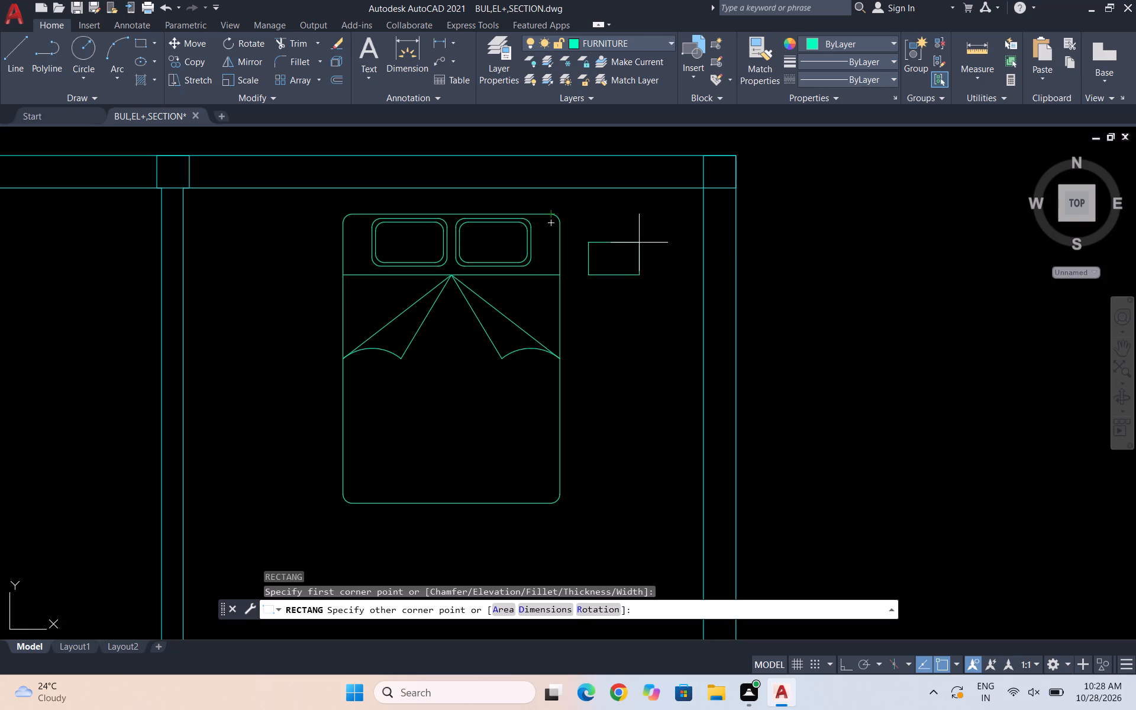
click(640, 238)
Move the bedside-table rectangle slightly up and away from the bed, toward the upper-right room's outer wall.
scroll(605, 250, up, 1)
drag(670, 314, 661, 284)
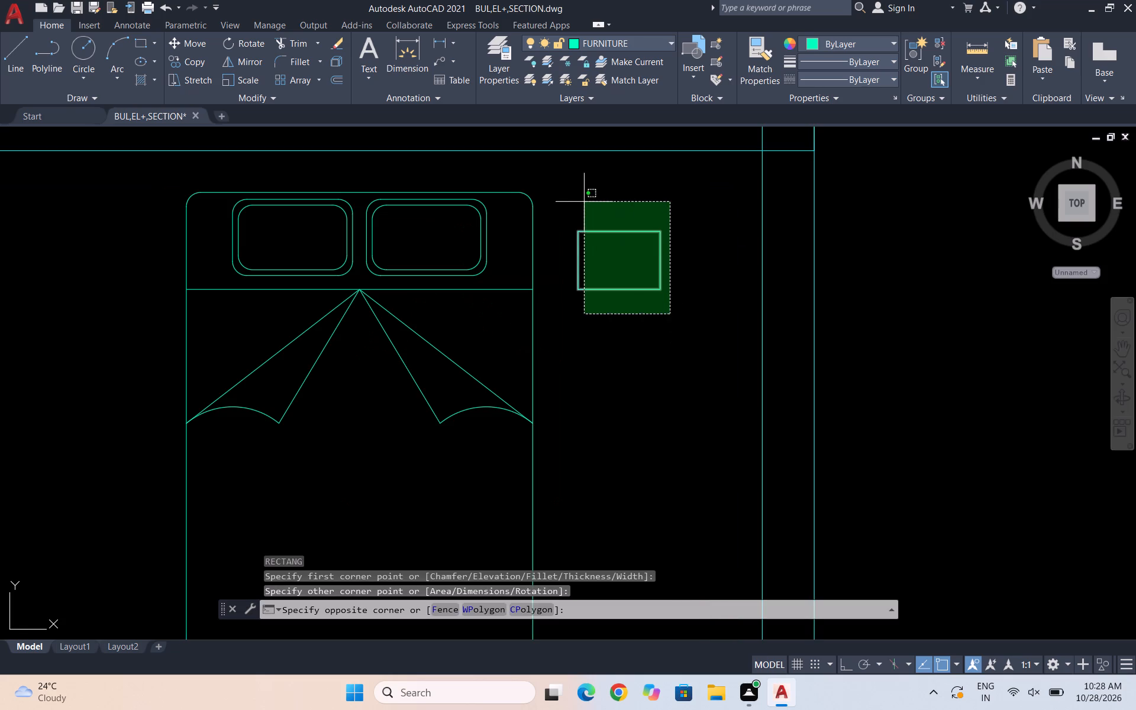
click(561, 201)
key(m)
key(Return)
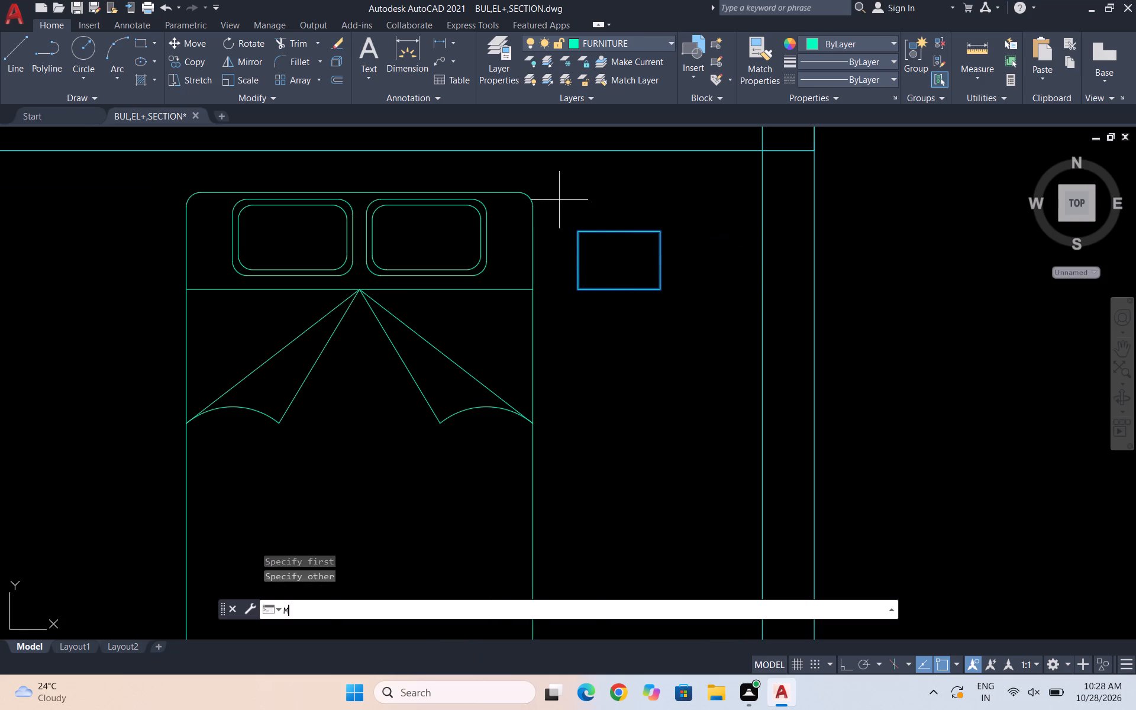
scroll(558, 200, up, 1)
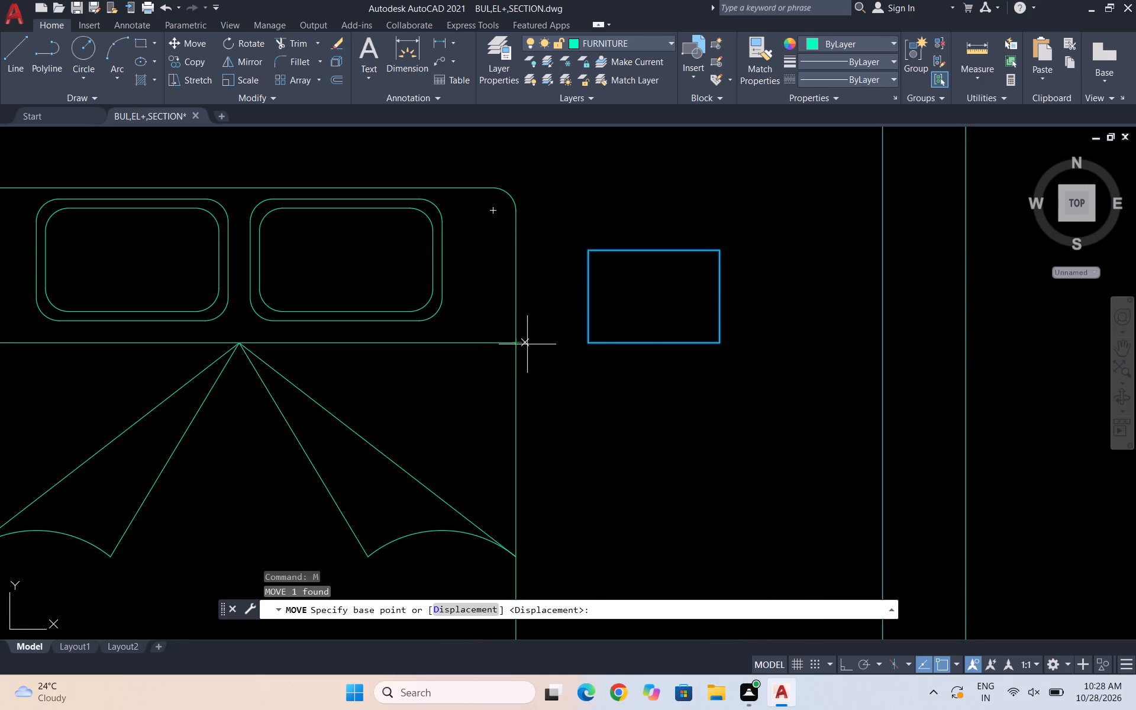
click(592, 343)
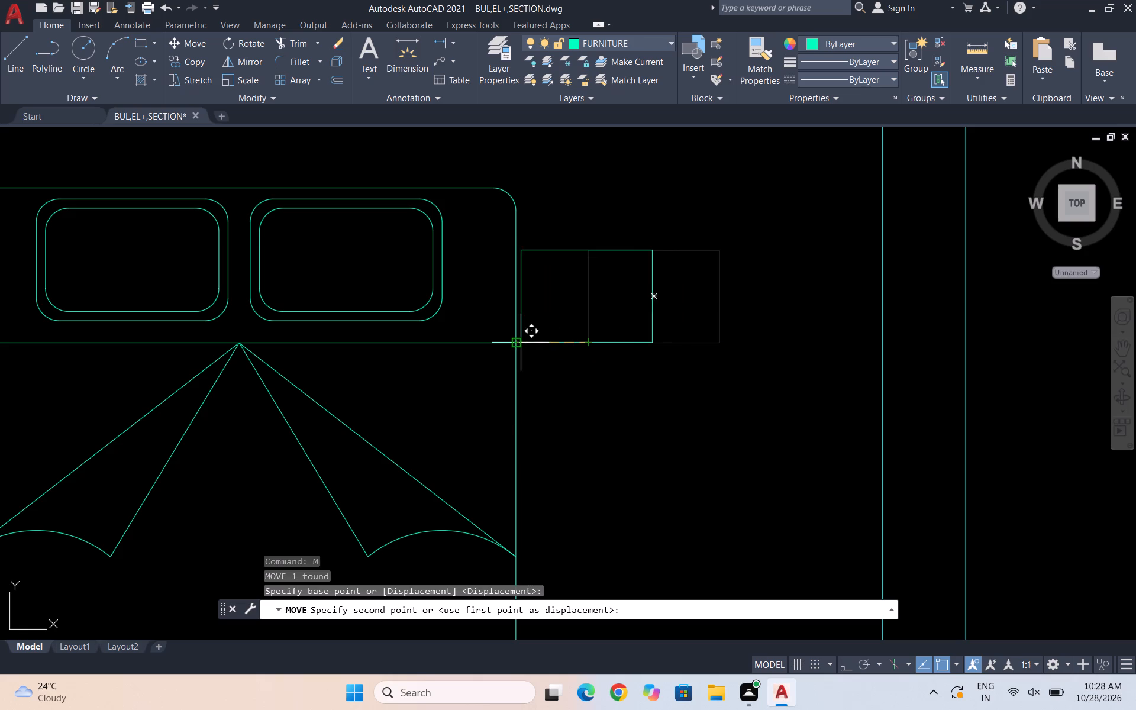
click(599, 327)
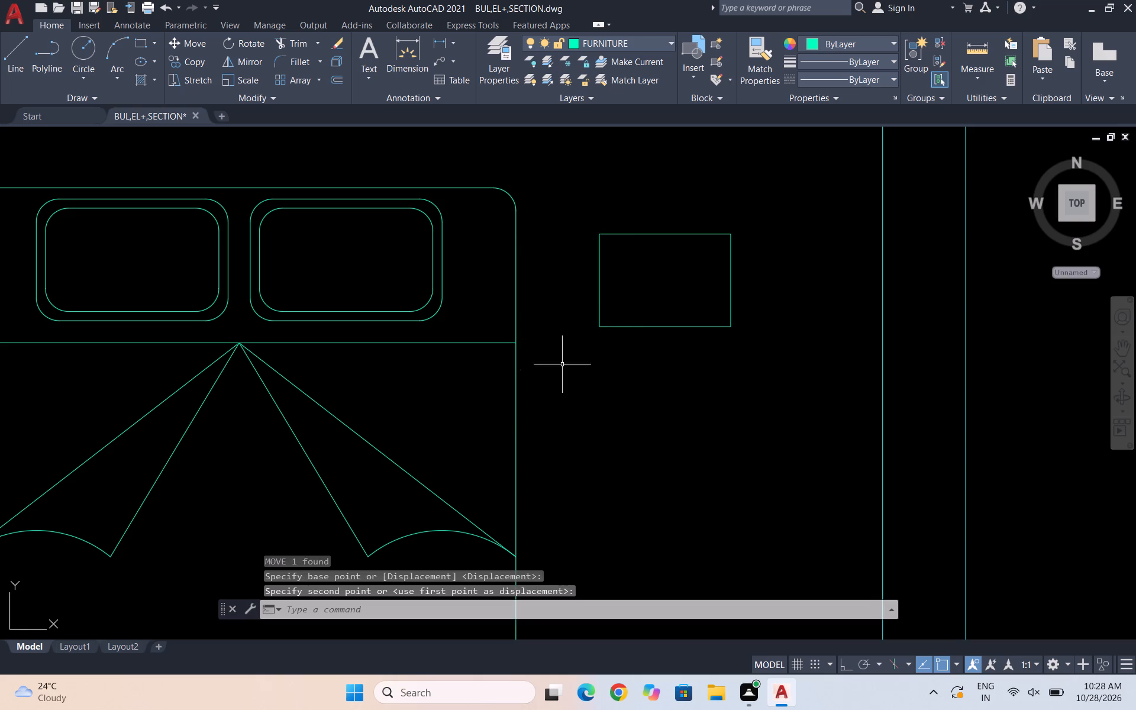
key(Escape)
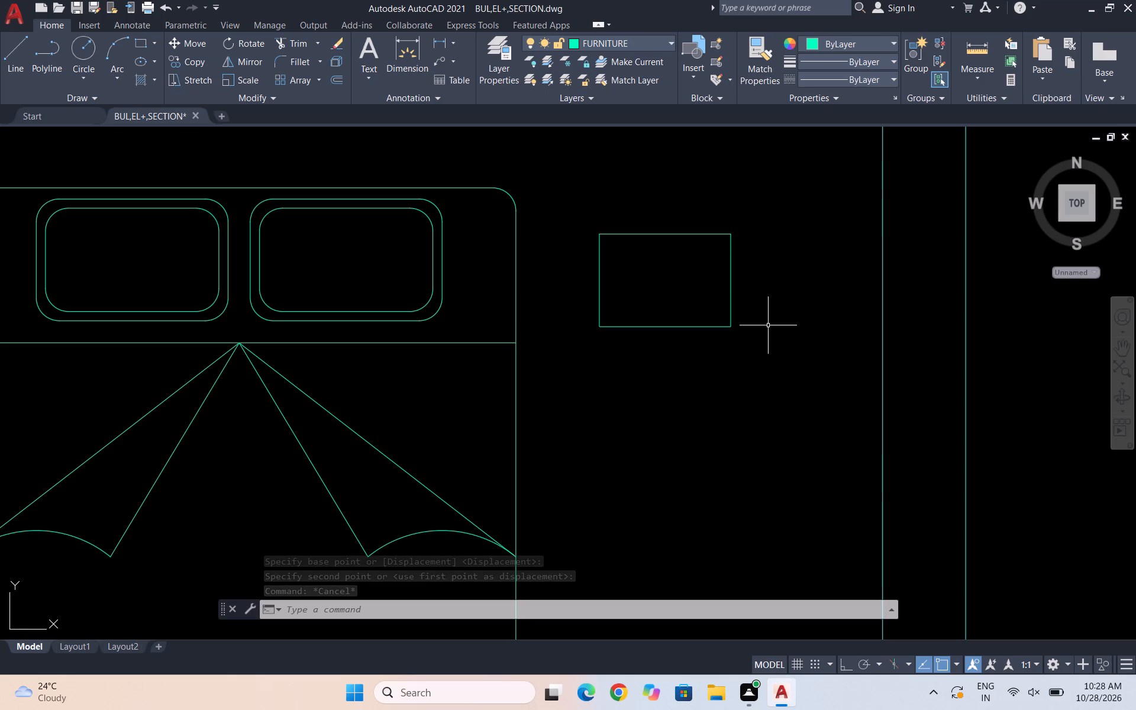
key(Escape)
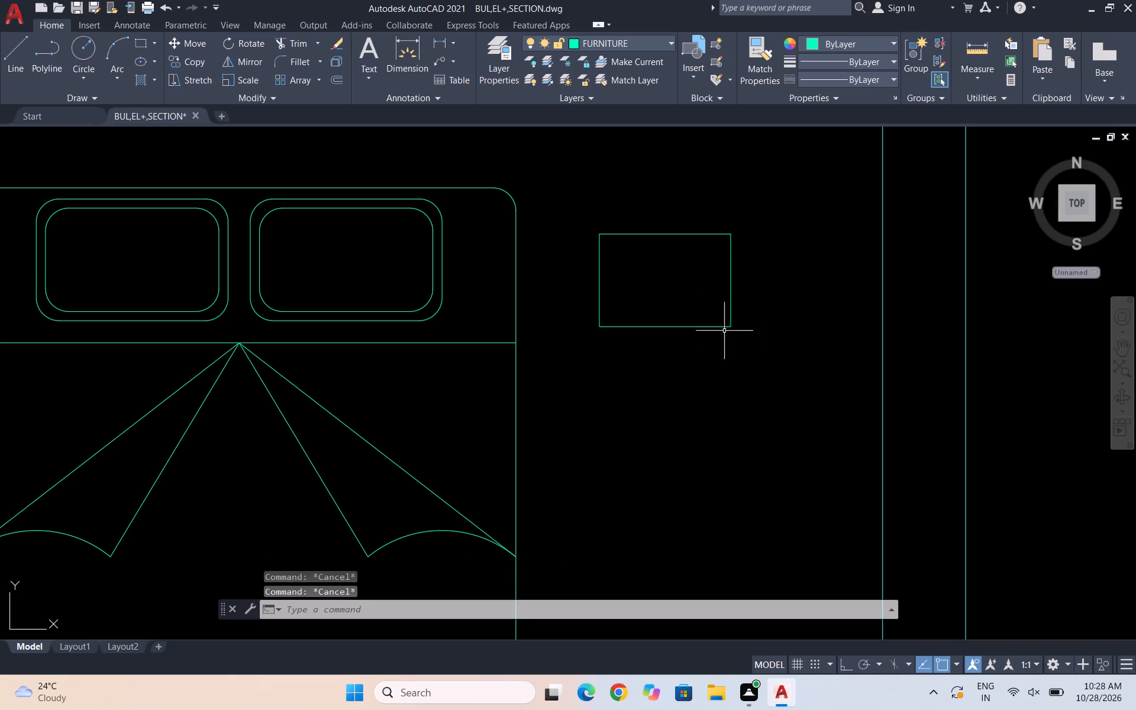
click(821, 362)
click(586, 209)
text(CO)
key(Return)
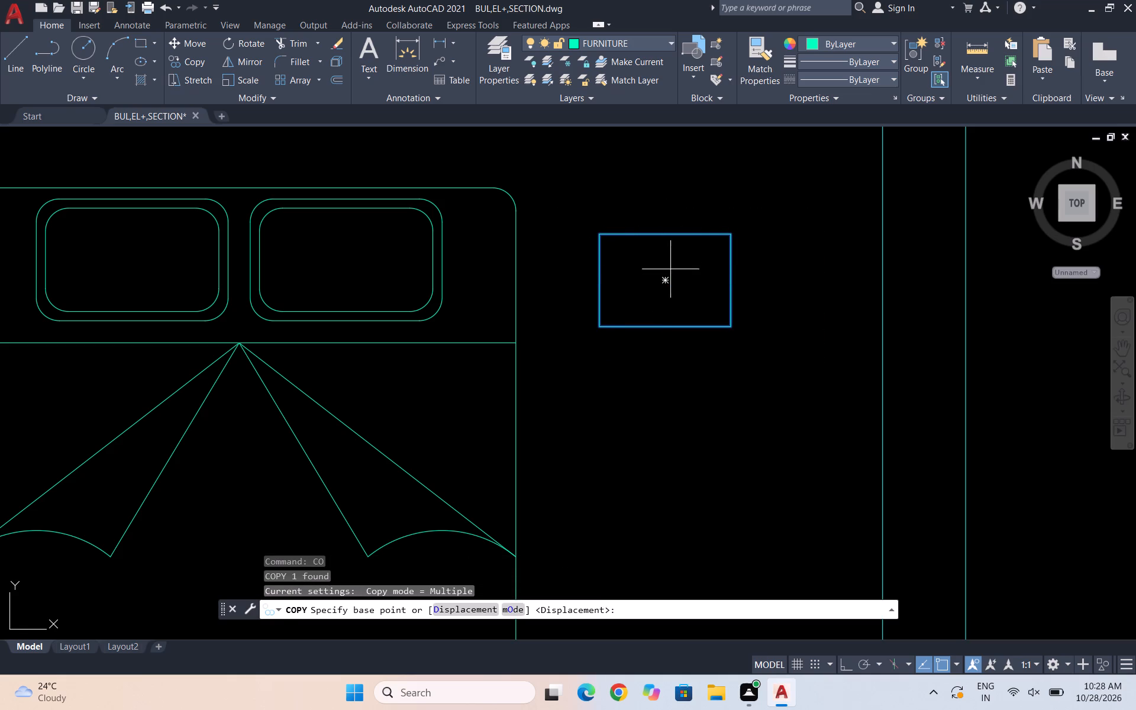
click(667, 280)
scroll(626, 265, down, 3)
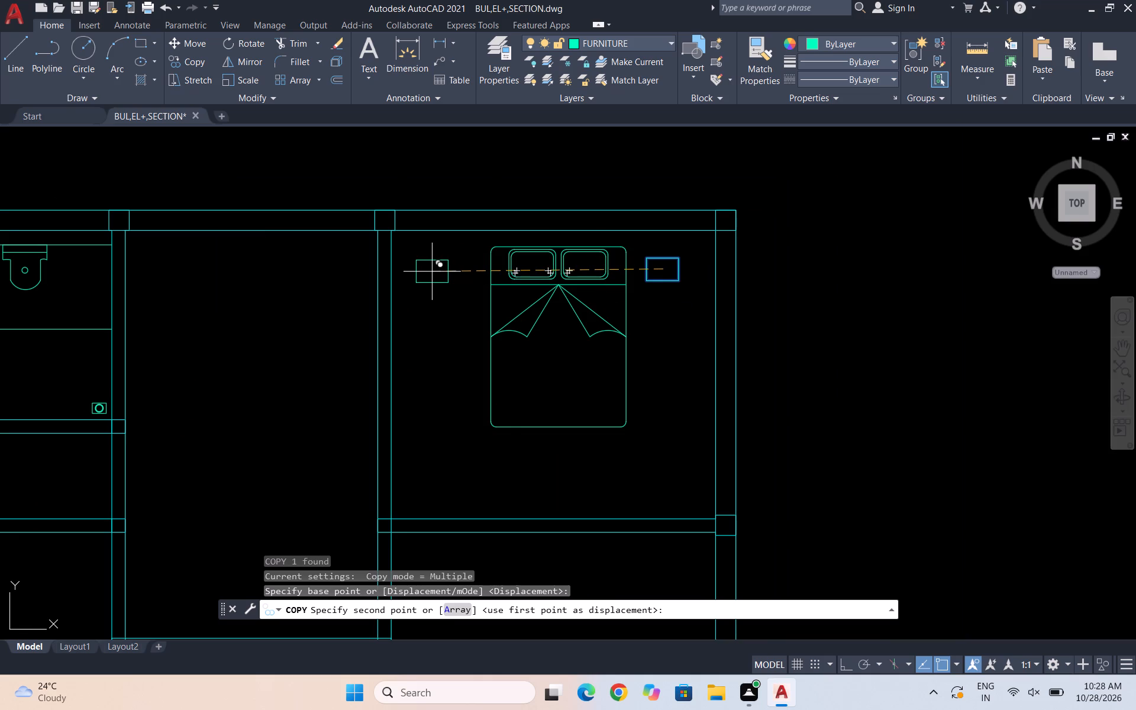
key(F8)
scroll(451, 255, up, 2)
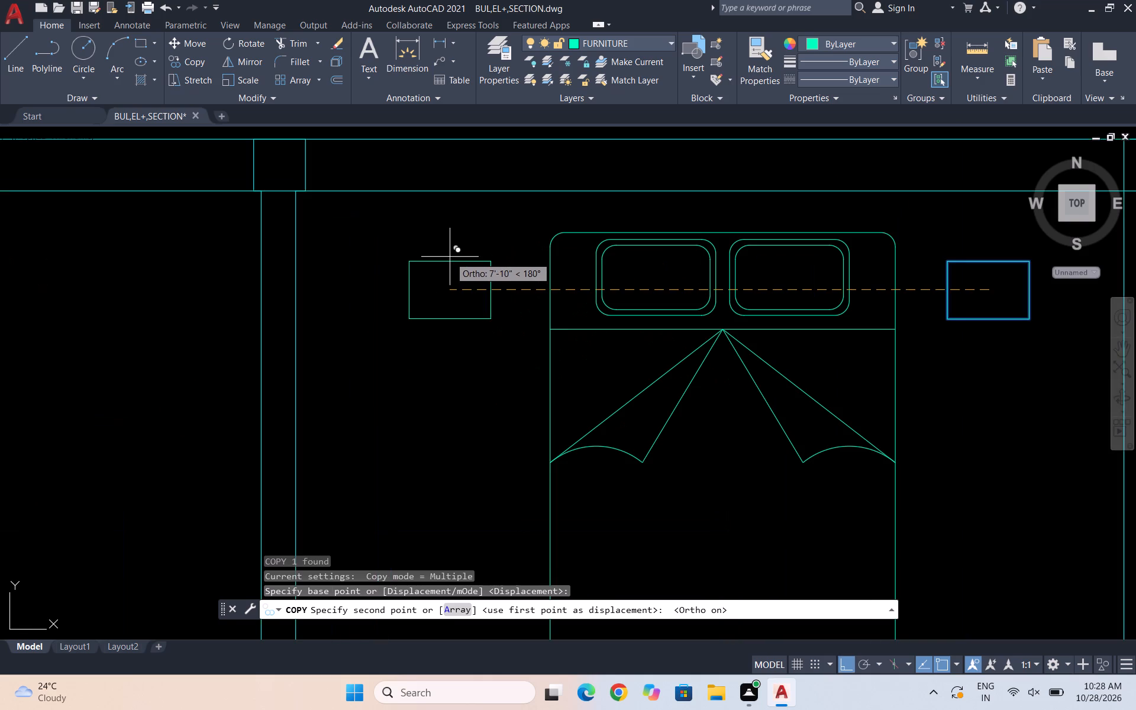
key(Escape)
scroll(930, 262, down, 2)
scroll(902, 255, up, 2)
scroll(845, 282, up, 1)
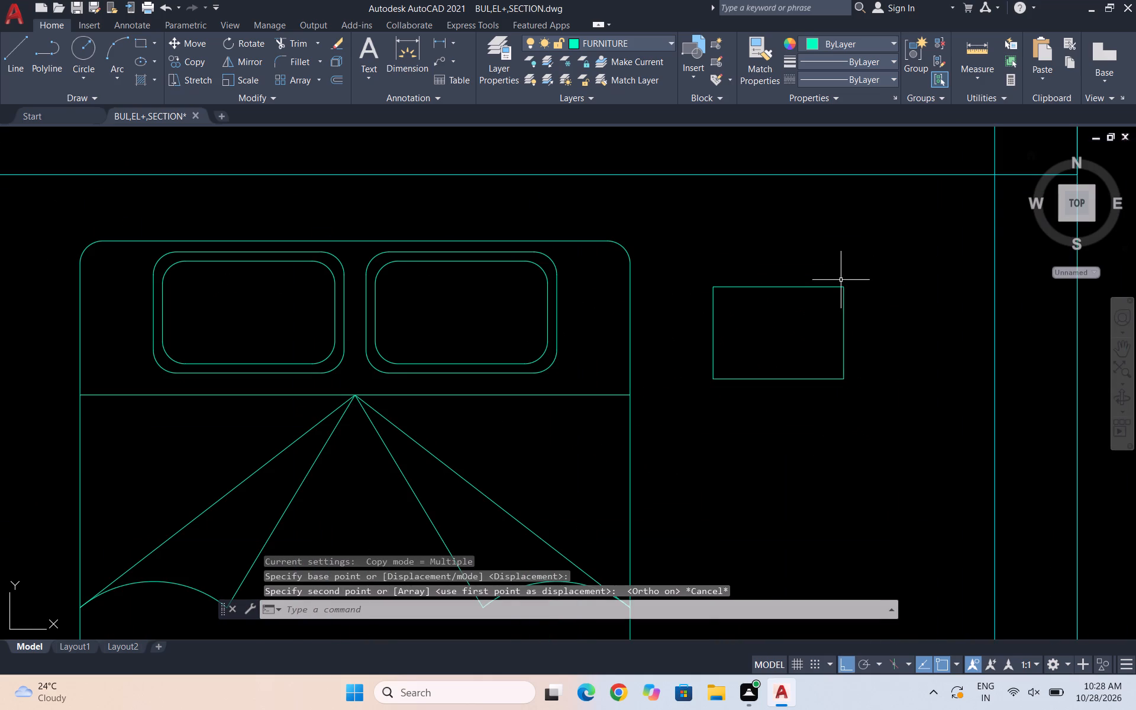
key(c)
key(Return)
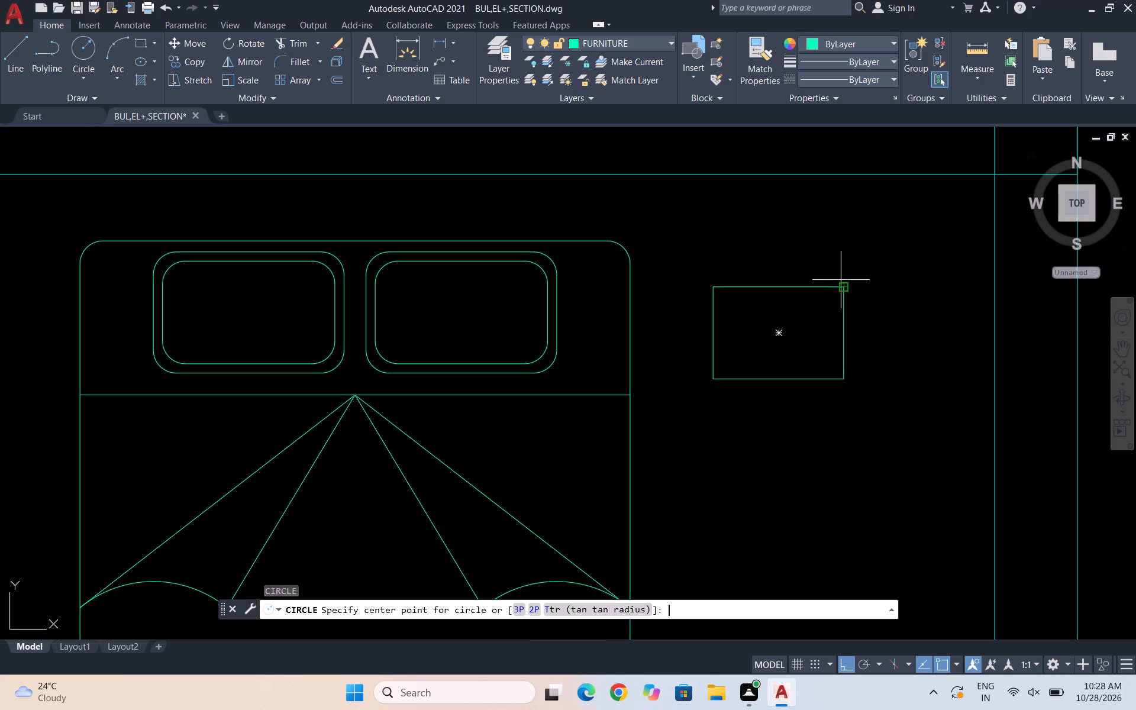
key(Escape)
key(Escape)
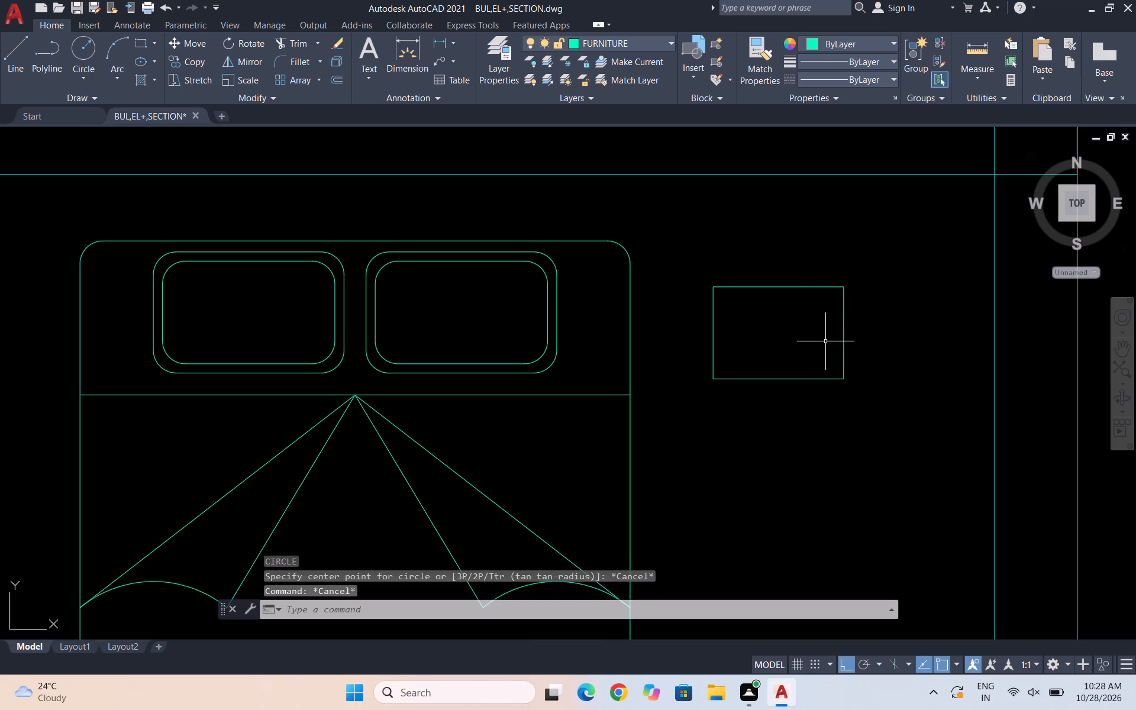
Draw a short slanted line inside the western part of the bedside-table rectangle with Ortho off.
key(l)
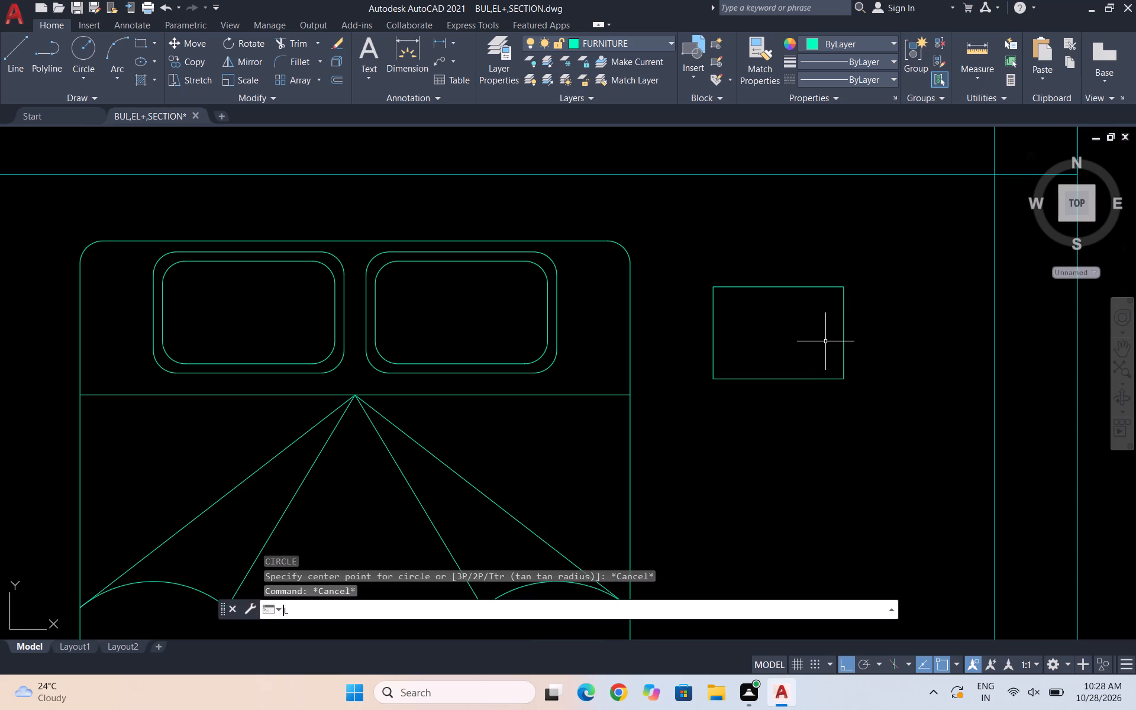
key(Return)
scroll(797, 336, up, 2)
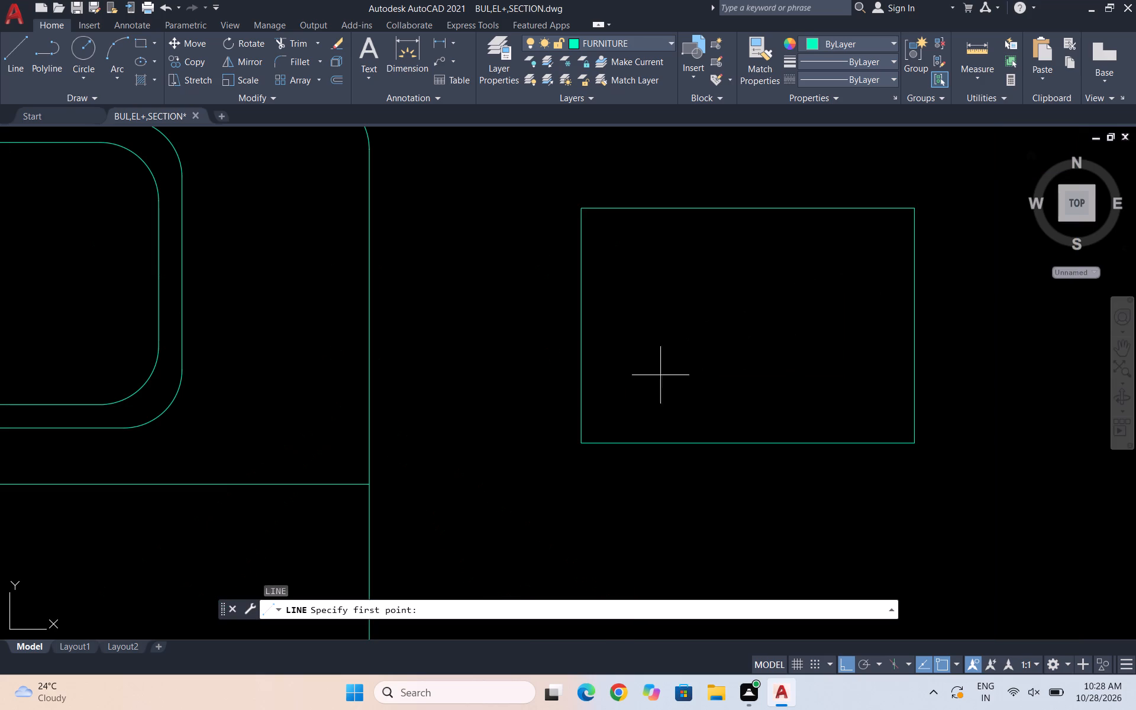
click(602, 367)
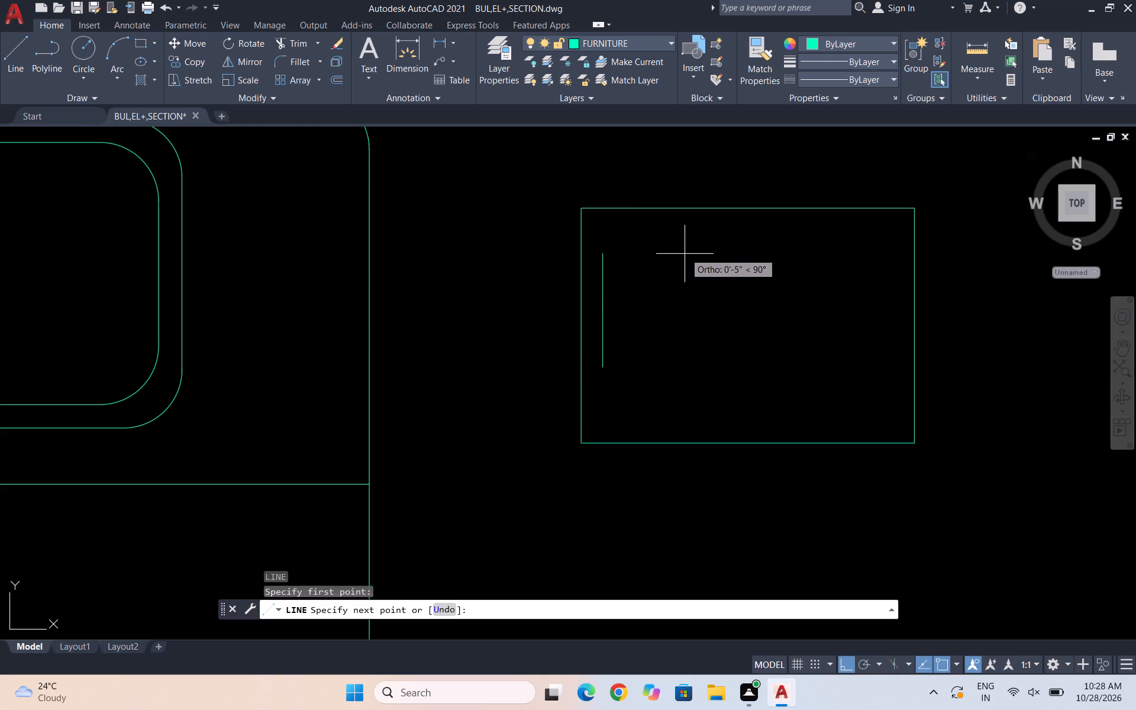
key(F8)
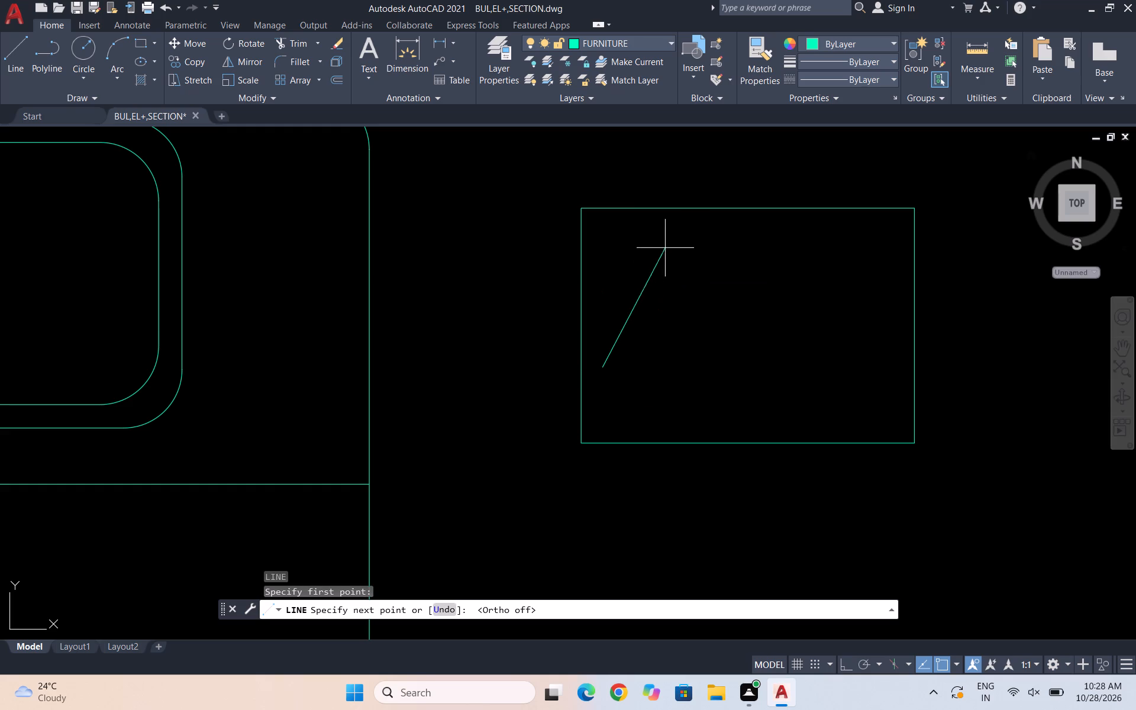
click(670, 243)
key(Escape)
Move the slanted line by its midpoint slightly toward the bedside table's upper-left corner.
click(659, 286)
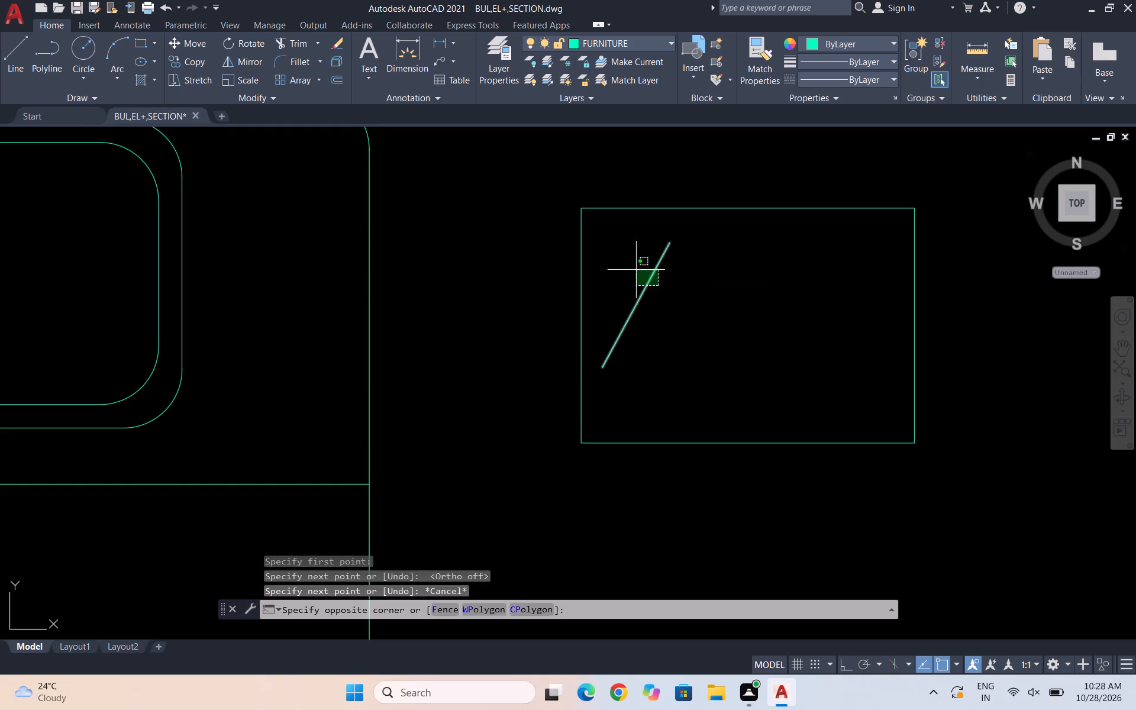
click(636, 269)
key(m)
key(Return)
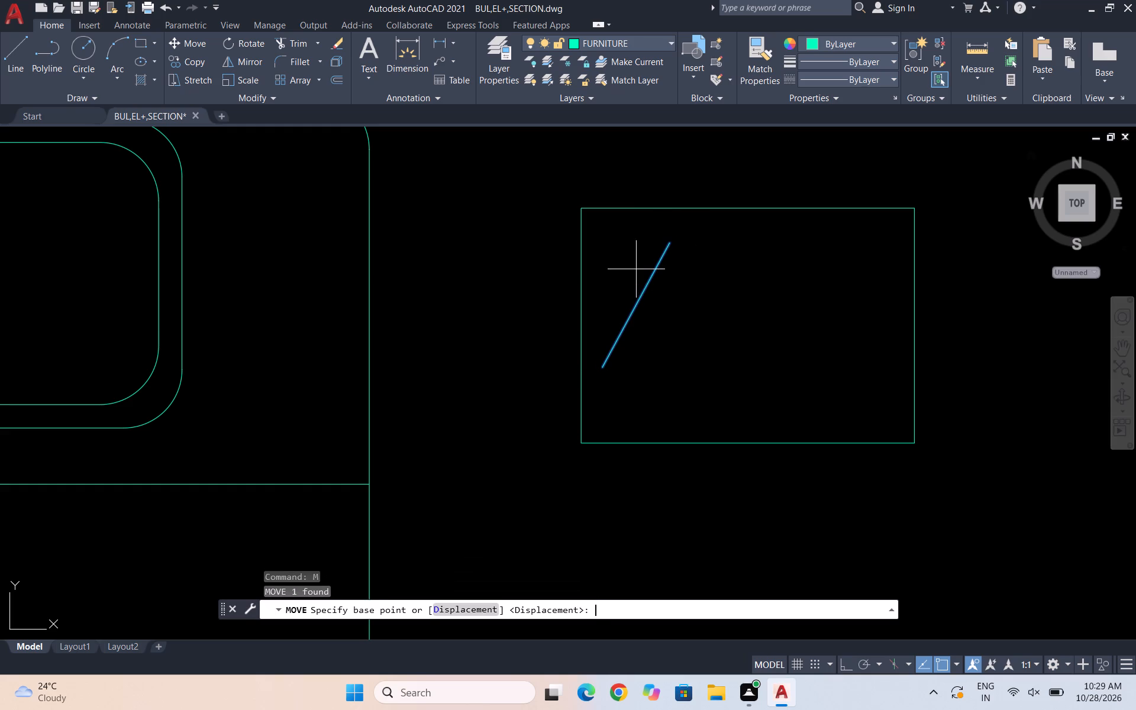
click(636, 308)
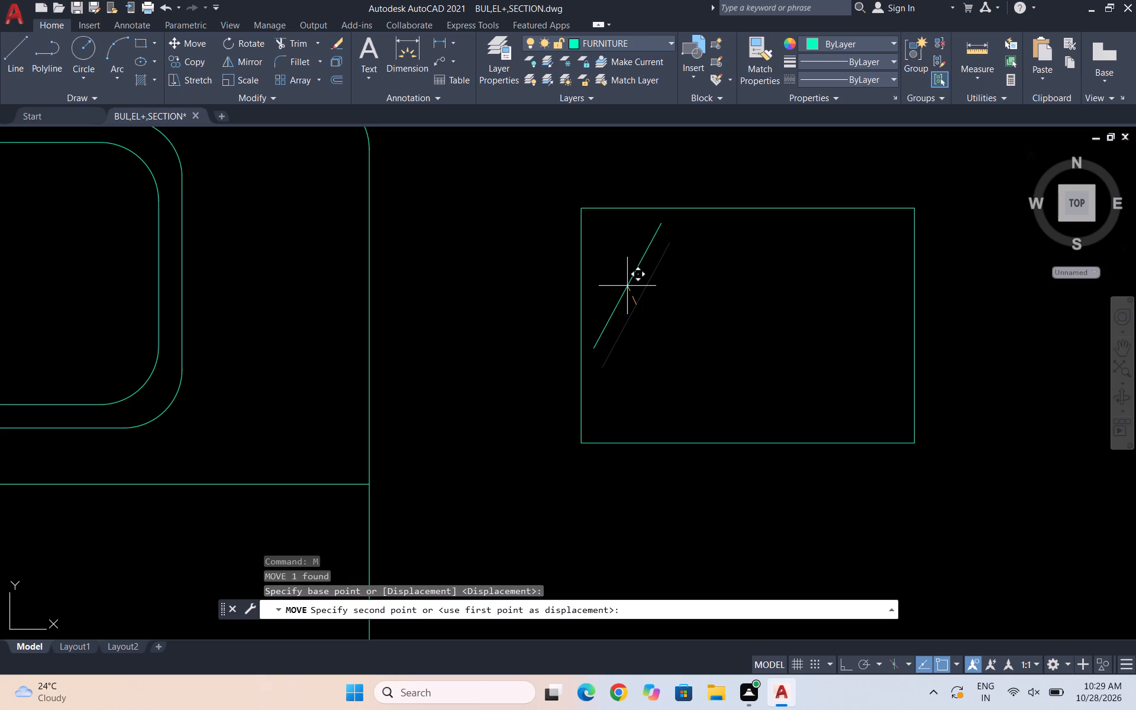
click(627, 286)
key(Escape)
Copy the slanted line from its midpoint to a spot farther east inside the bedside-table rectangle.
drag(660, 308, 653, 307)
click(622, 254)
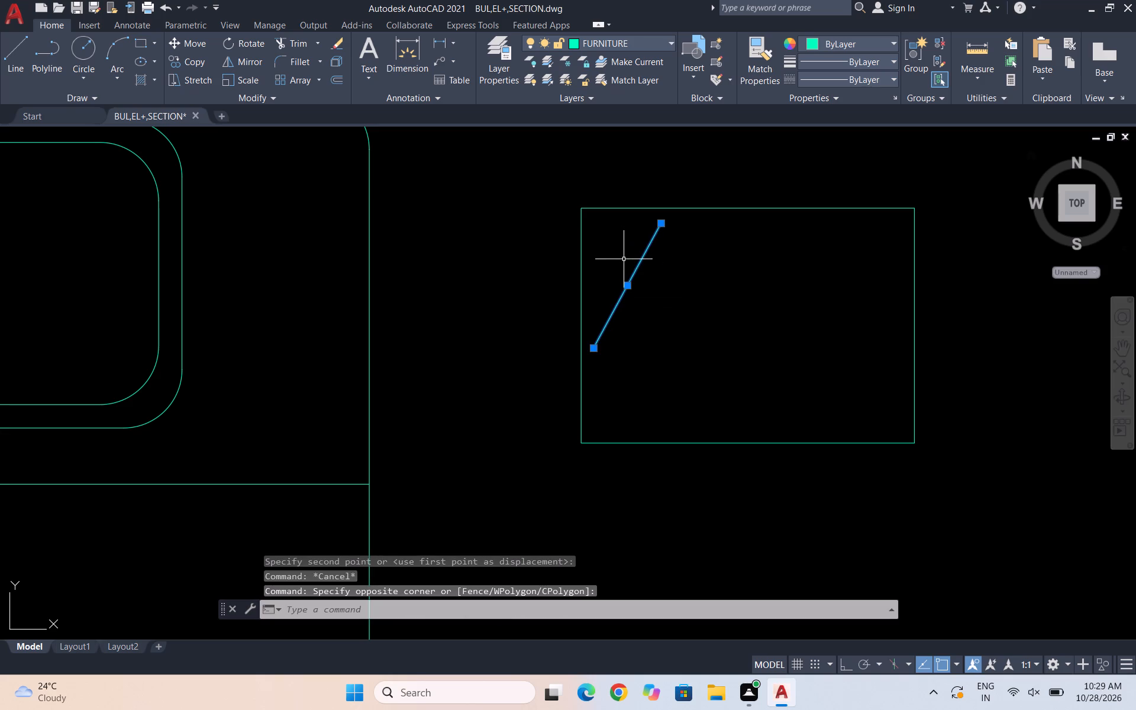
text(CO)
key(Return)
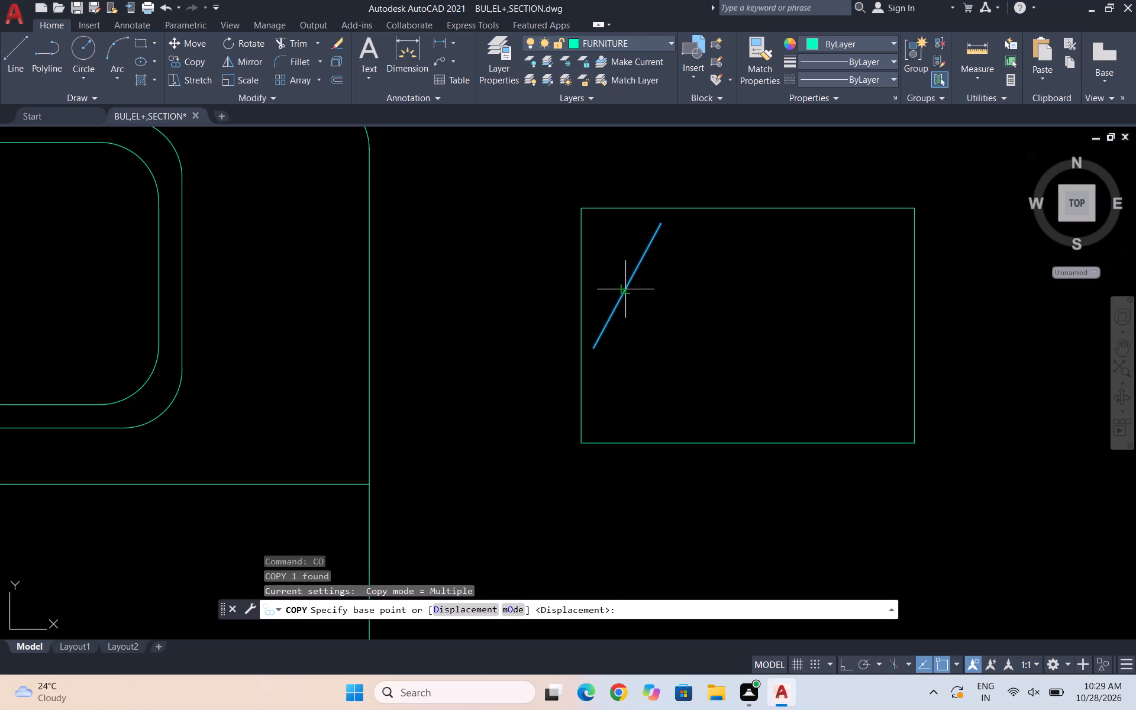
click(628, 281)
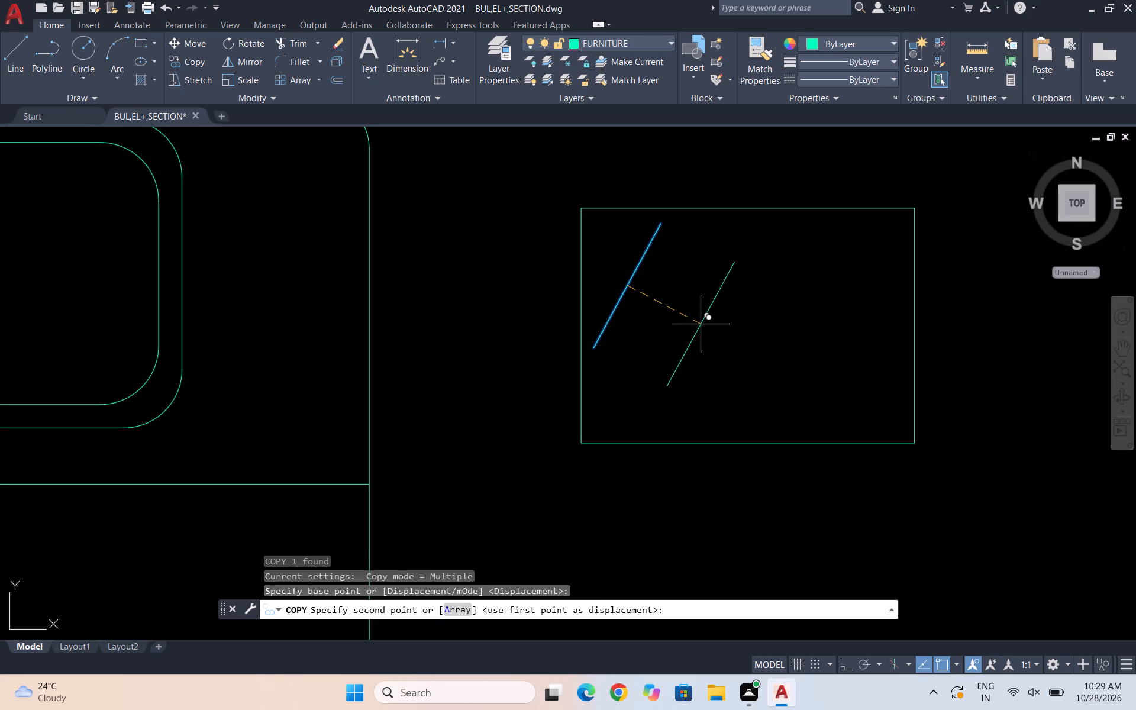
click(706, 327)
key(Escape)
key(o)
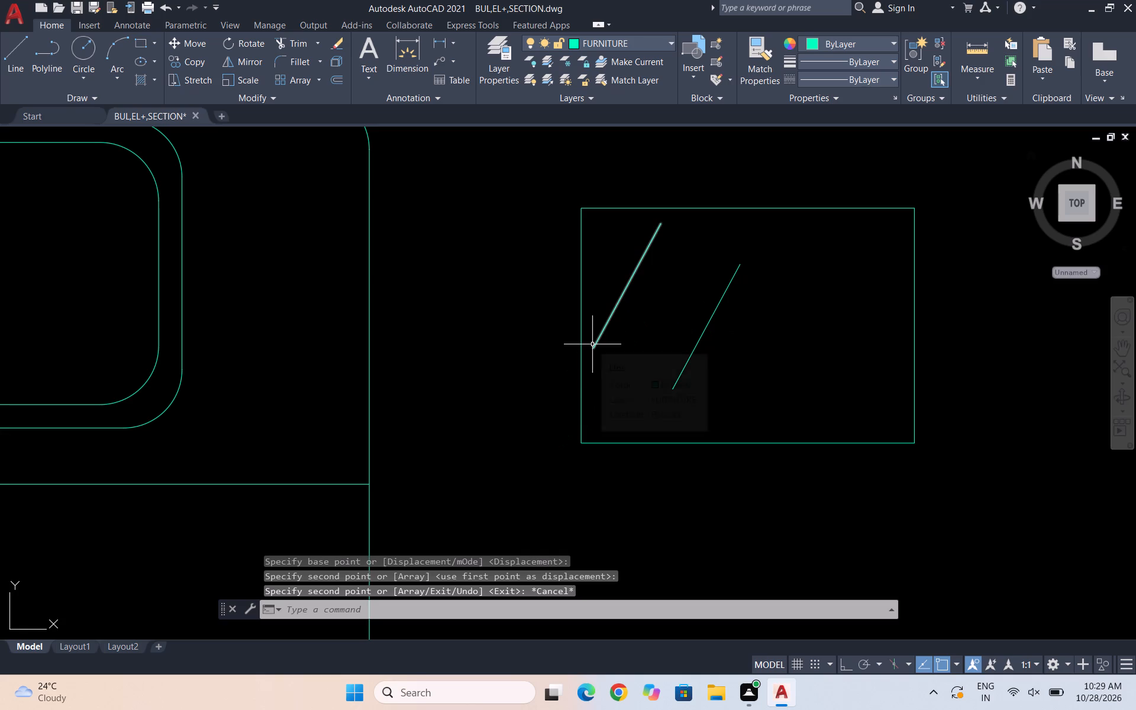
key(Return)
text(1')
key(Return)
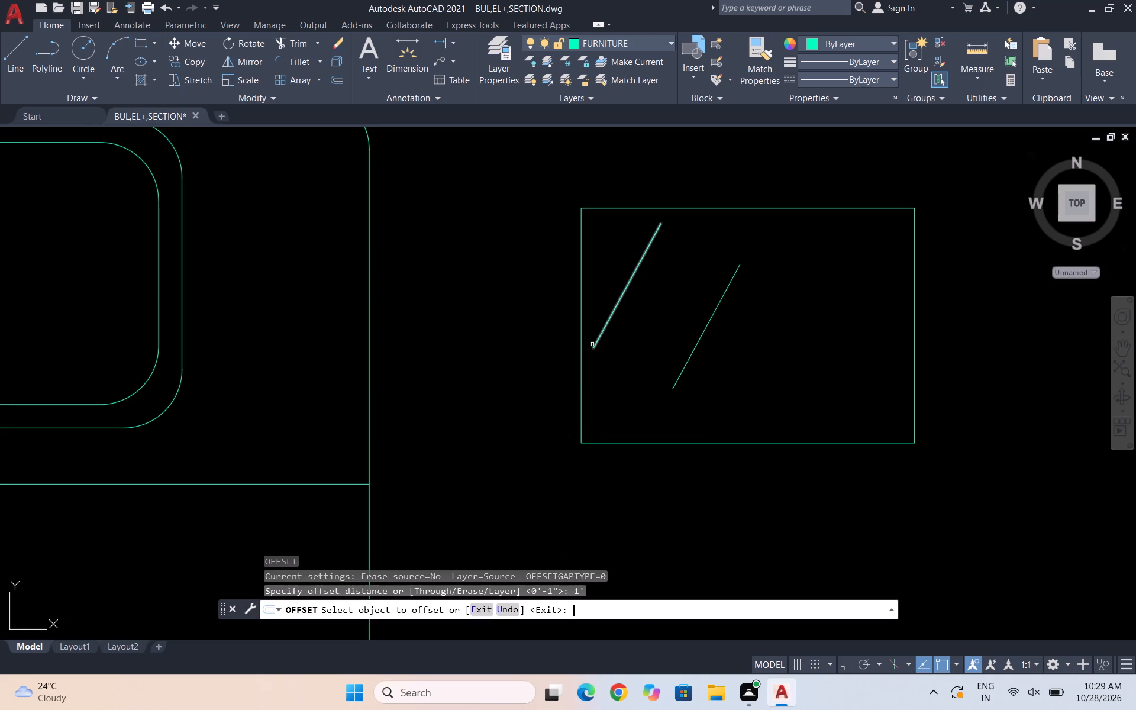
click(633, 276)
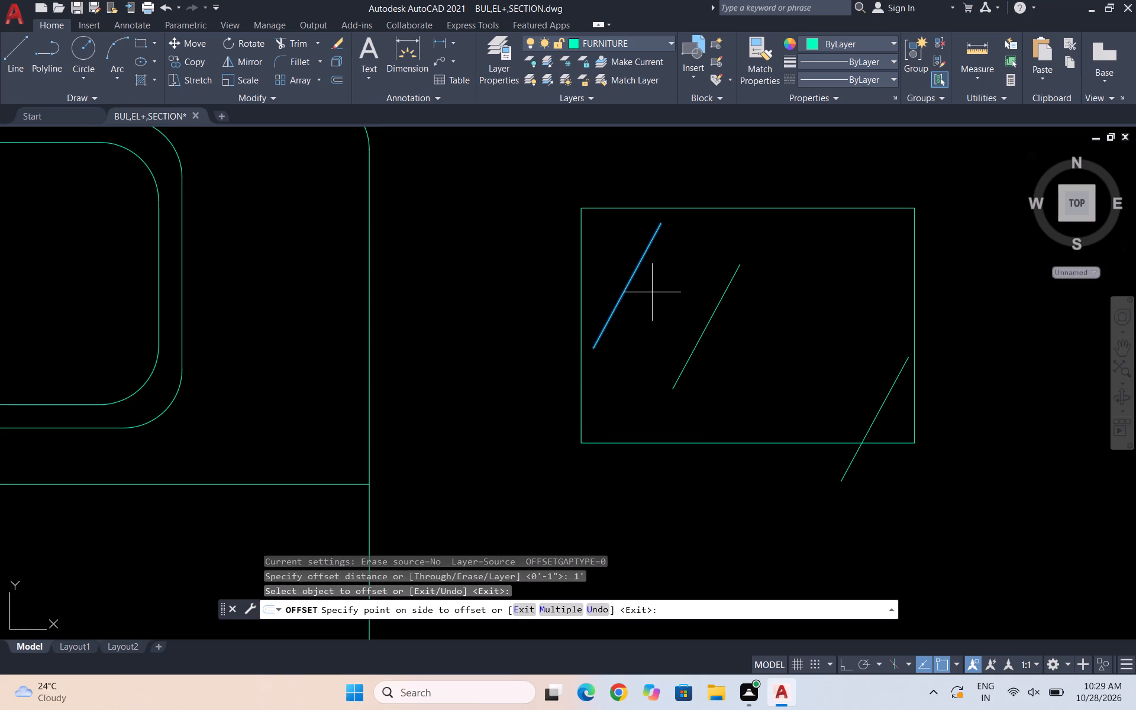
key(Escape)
Copy the western slanted line by its midpoint a very short distance east to form a narrow parallel pair.
scroll(650, 261, up, 1)
click(672, 295)
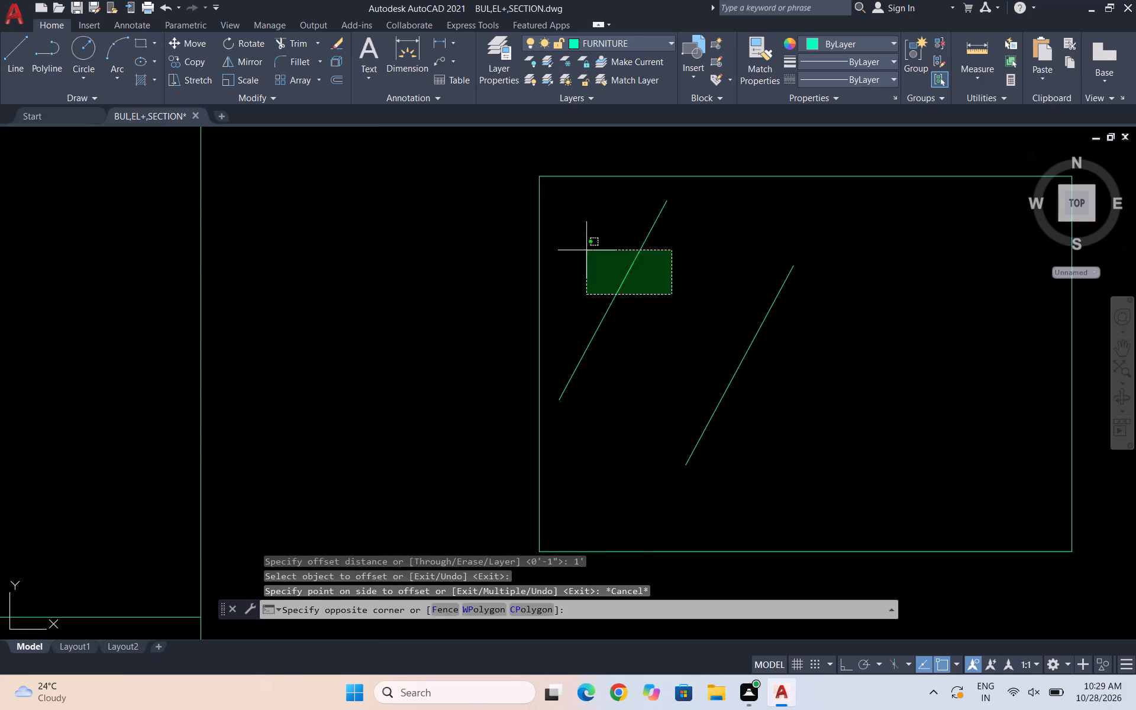
click(573, 241)
text(CO)
key(Return)
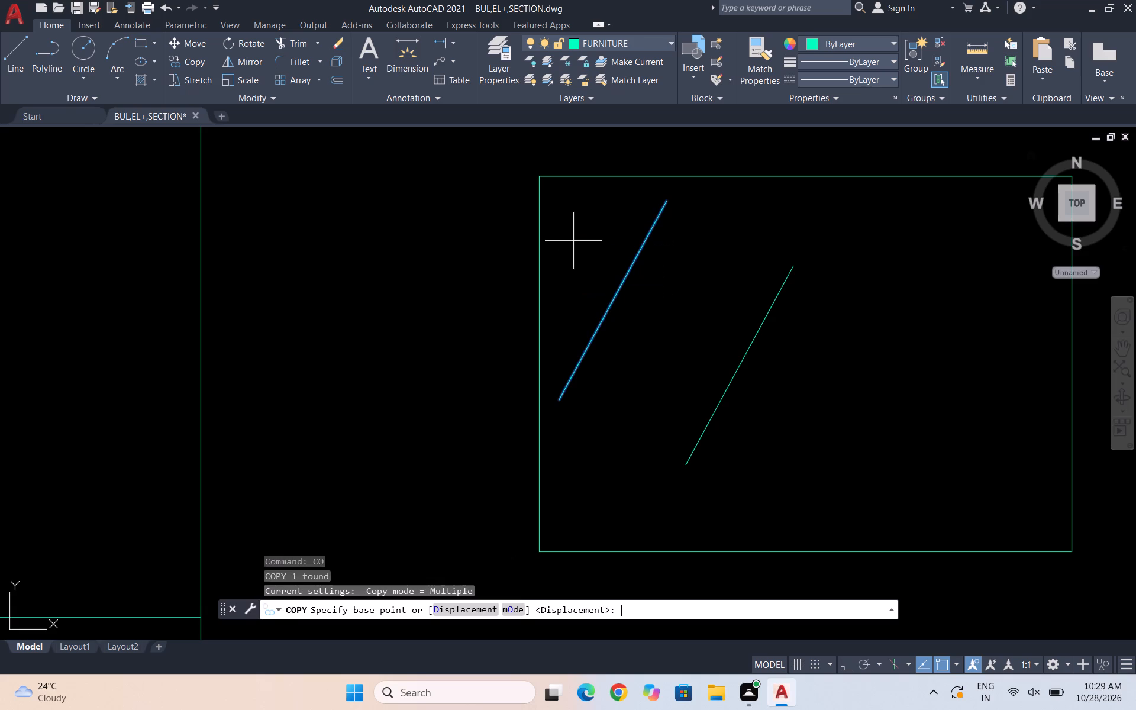
click(614, 300)
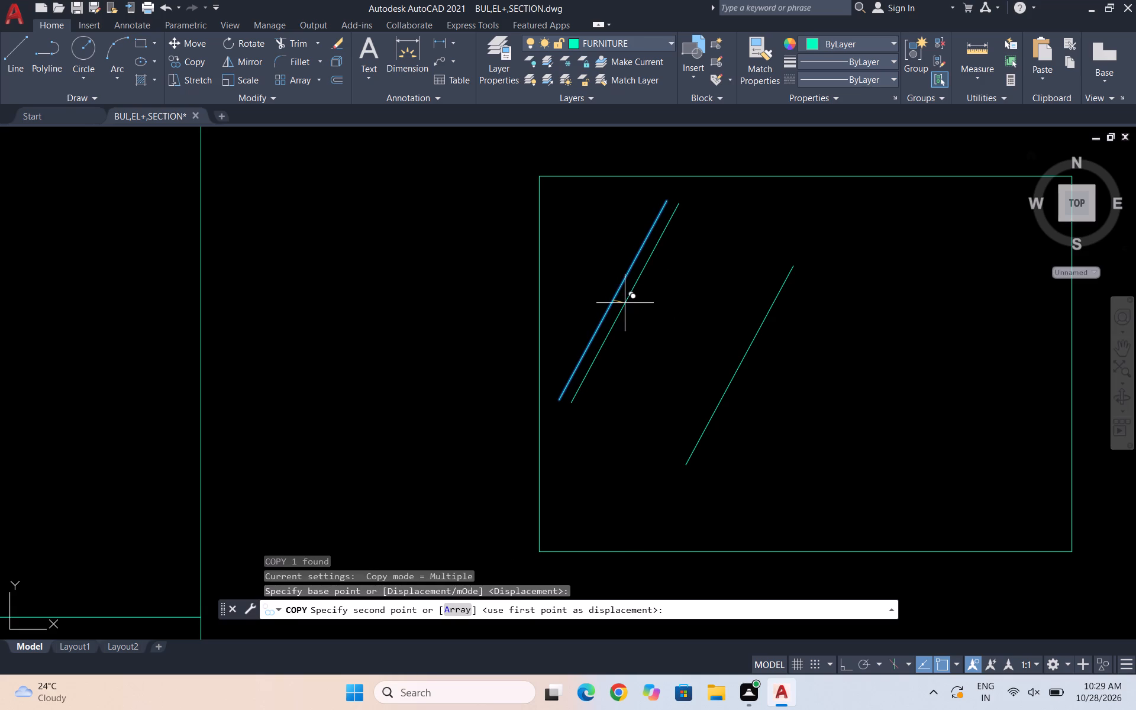
click(625, 303)
key(Escape)
Mirror the narrow pair of slanted lines eastward across a nearly parallel slanted axis with Ortho off, keeping the originals.
click(702, 333)
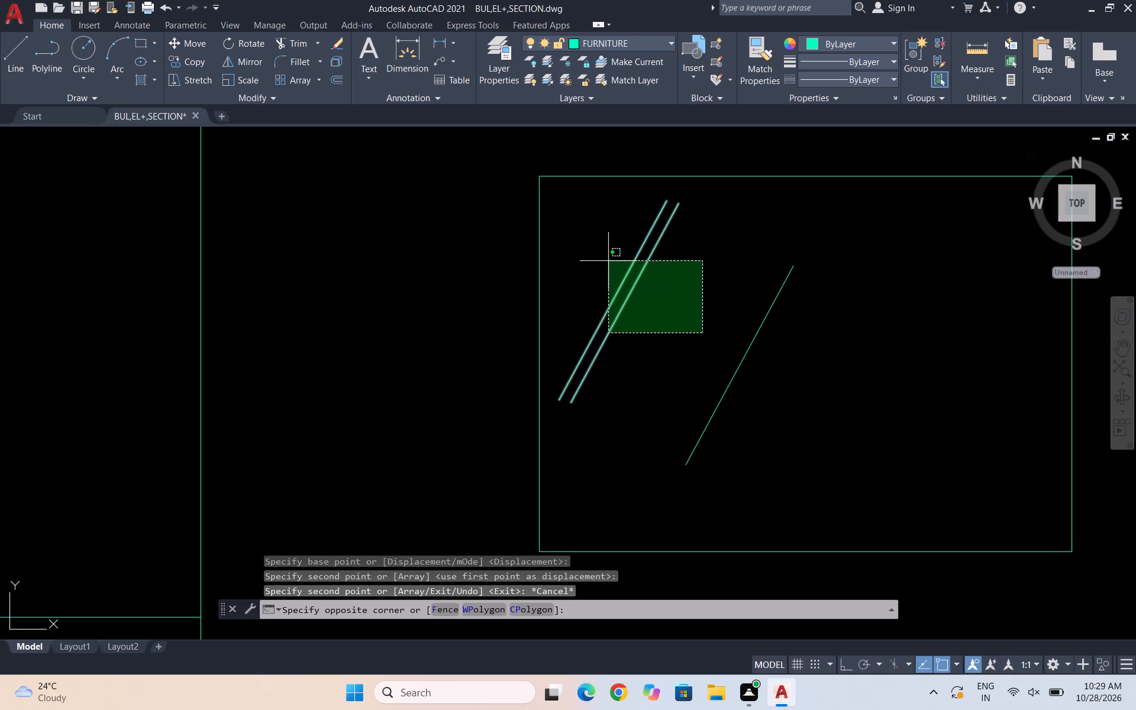
click(606, 260)
text(MI)
key(Return)
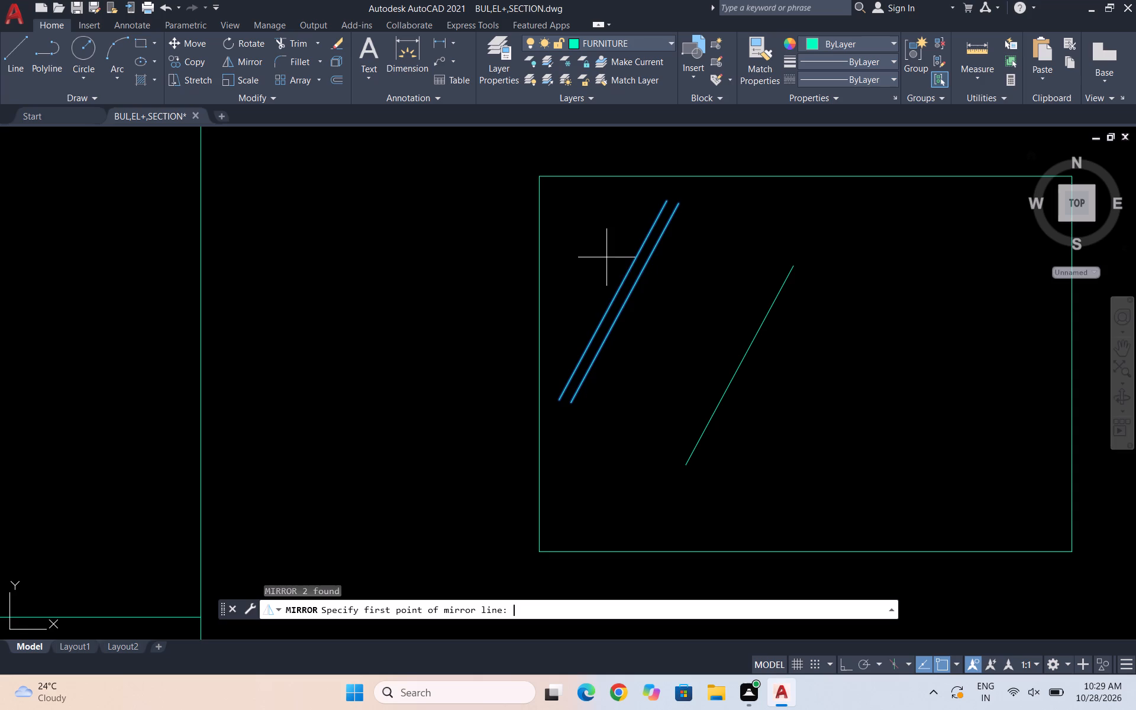
drag(582, 456, 577, 450)
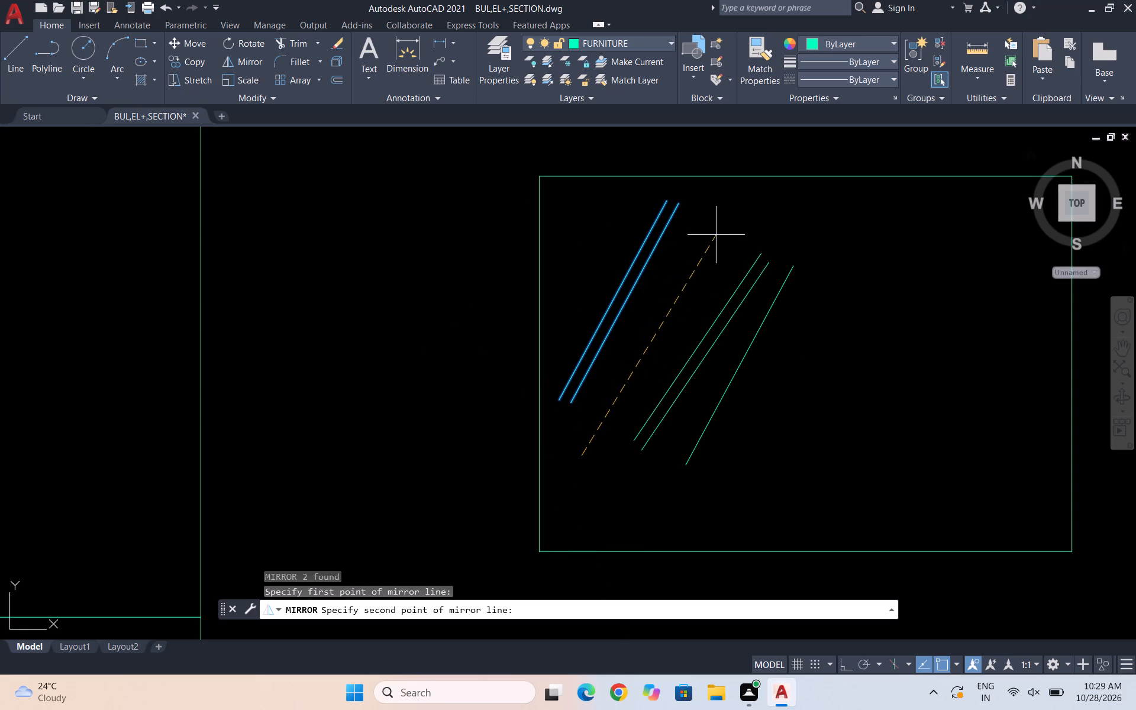
key(F8)
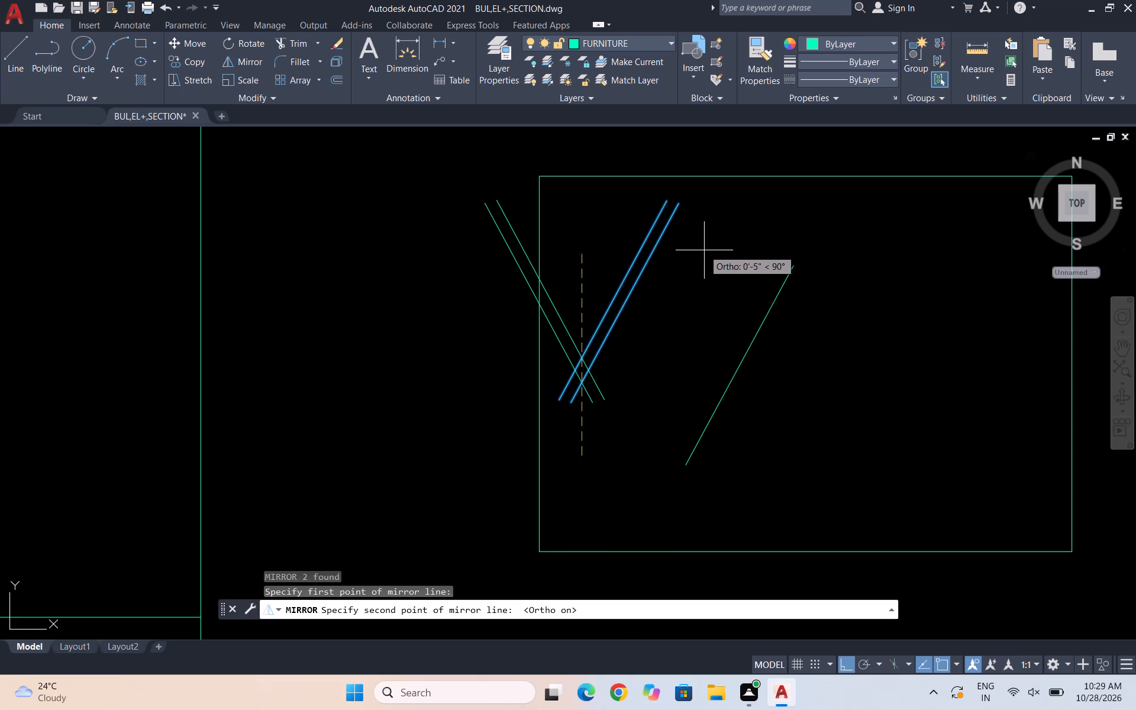
key(F8)
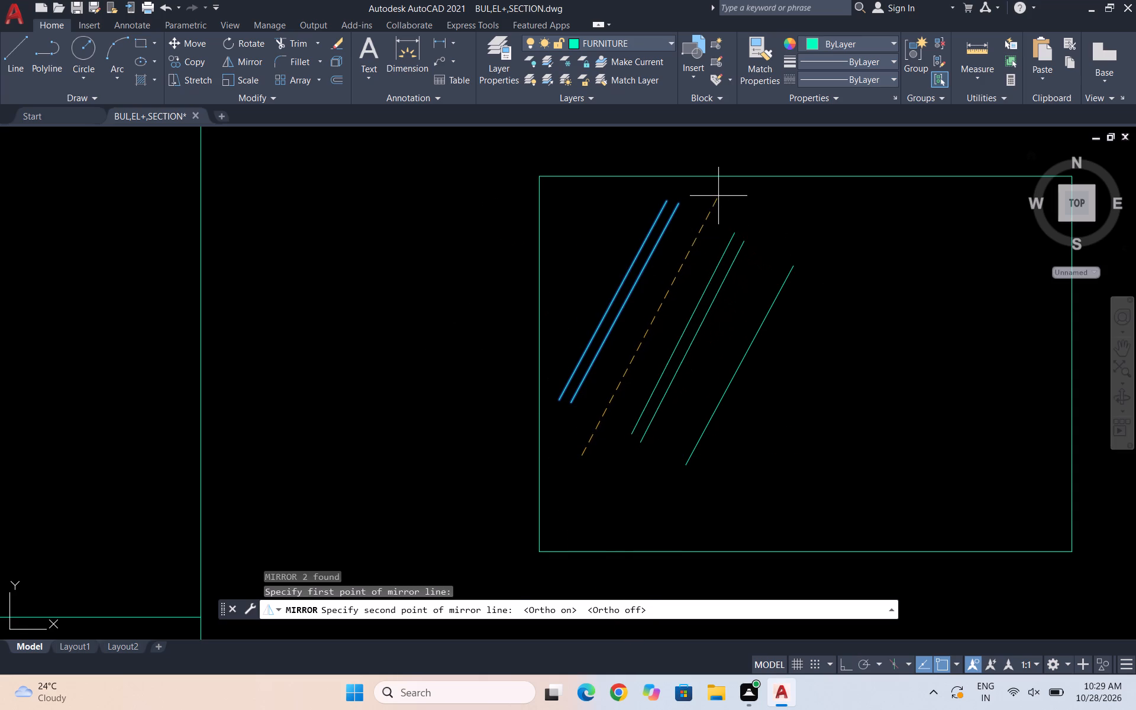
click(738, 164)
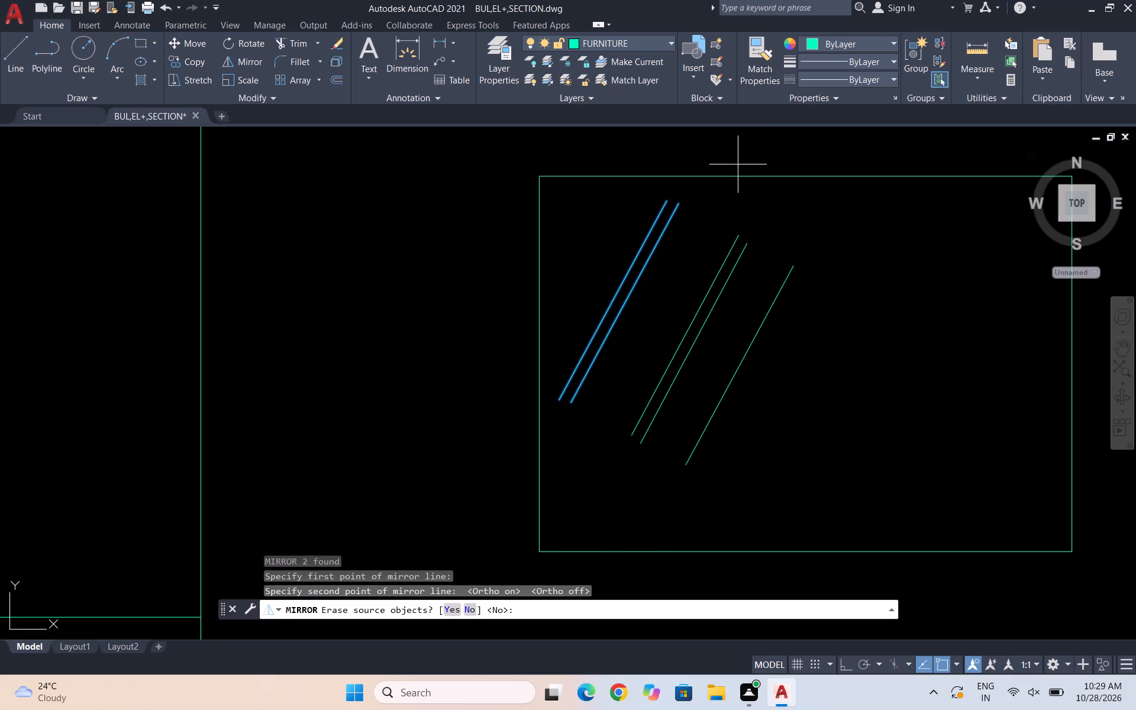
key(space)
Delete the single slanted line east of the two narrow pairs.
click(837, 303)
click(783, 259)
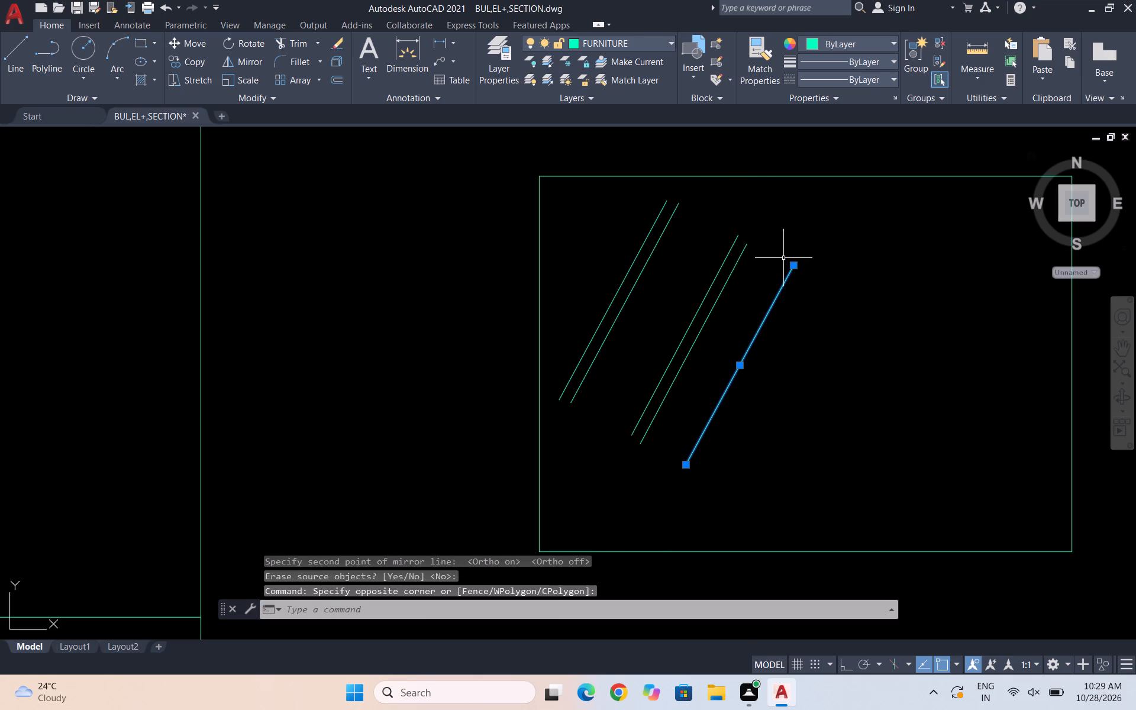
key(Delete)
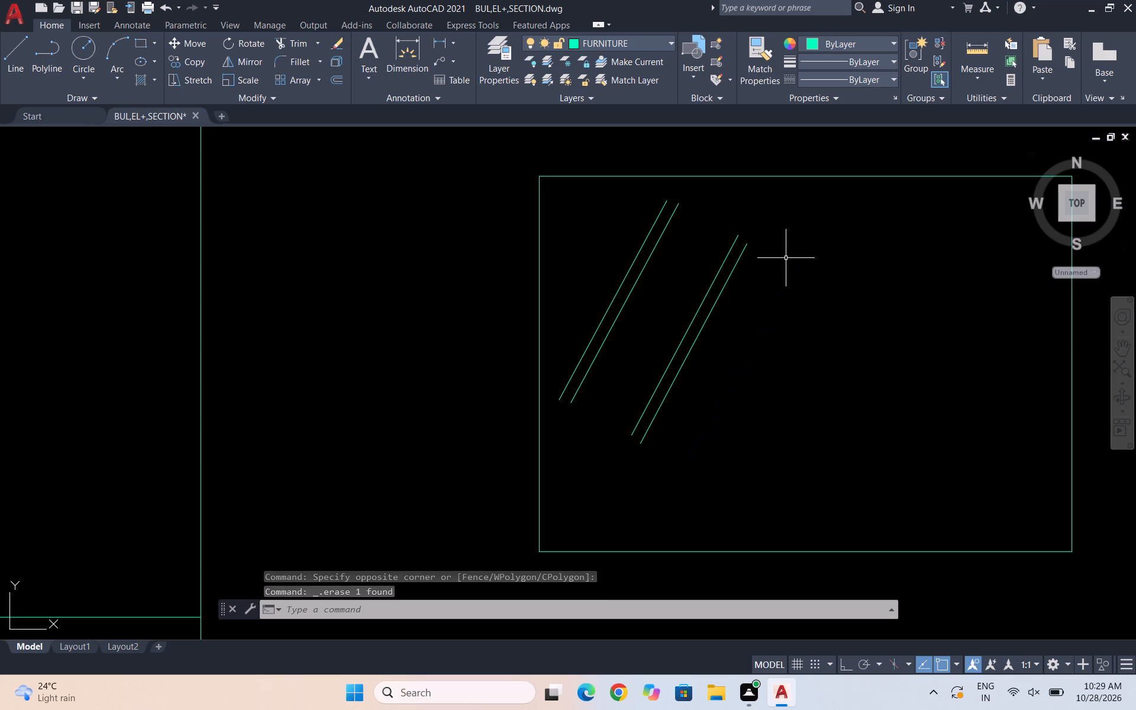
Draw a crossing line from the westernmost slanted line to the easternmost one, through the upper part of both pairs.
key(l)
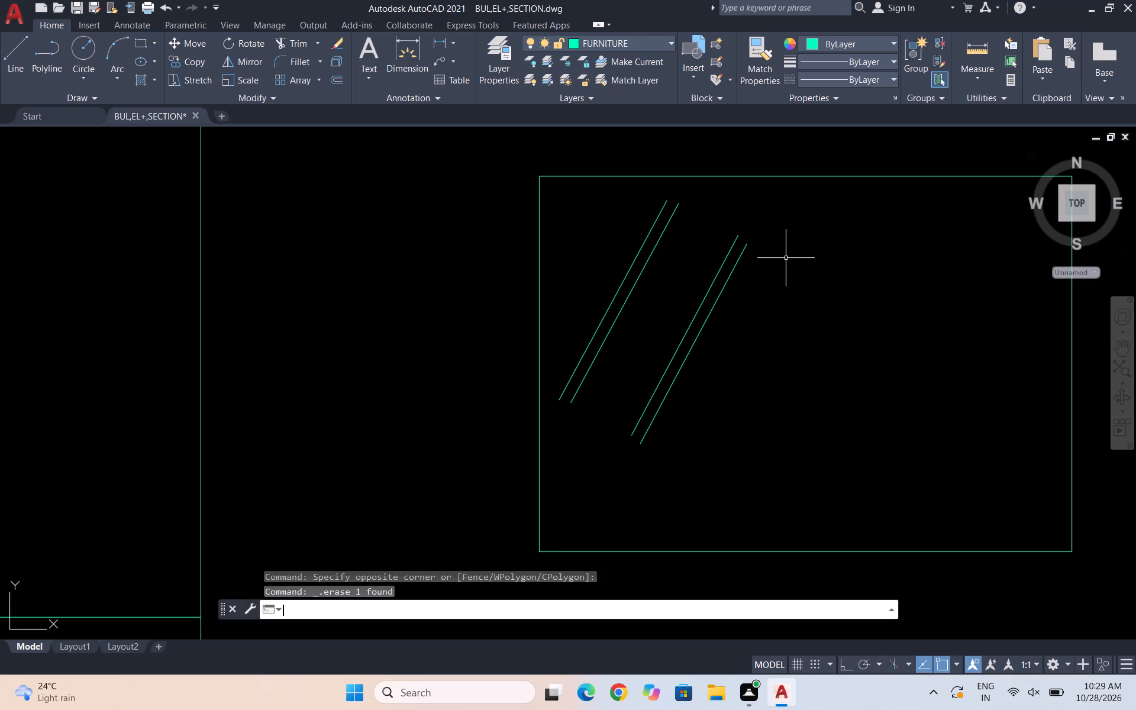
key(Return)
scroll(680, 285, up, 2)
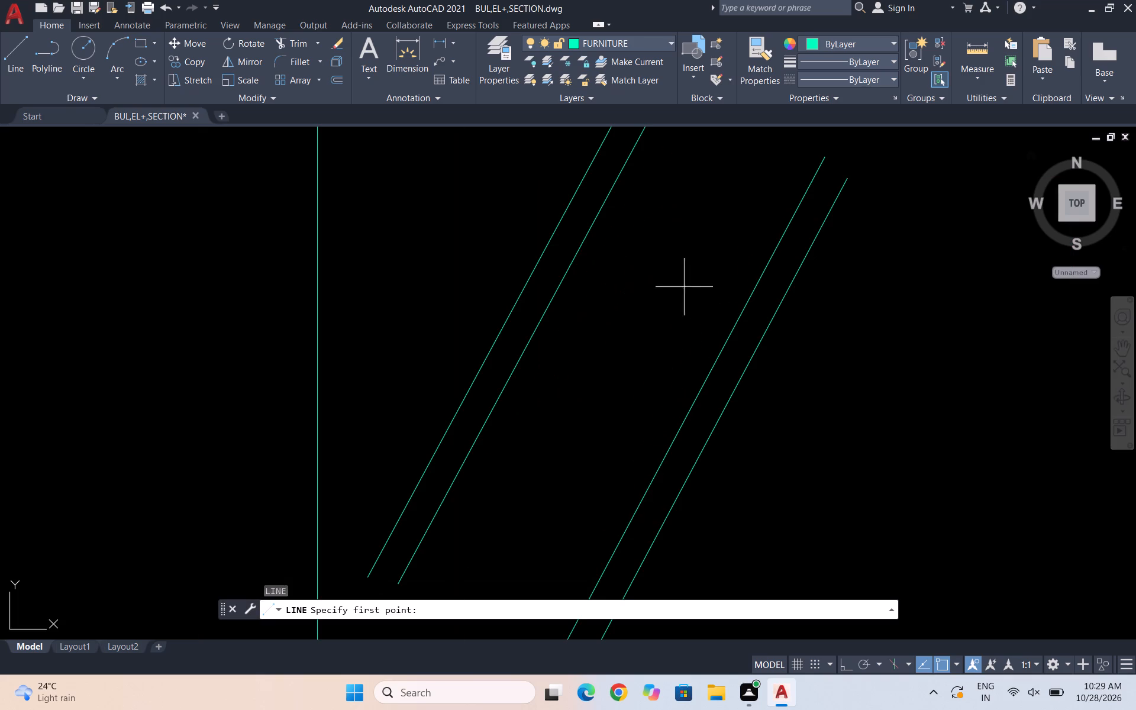
scroll(582, 298, down, 2)
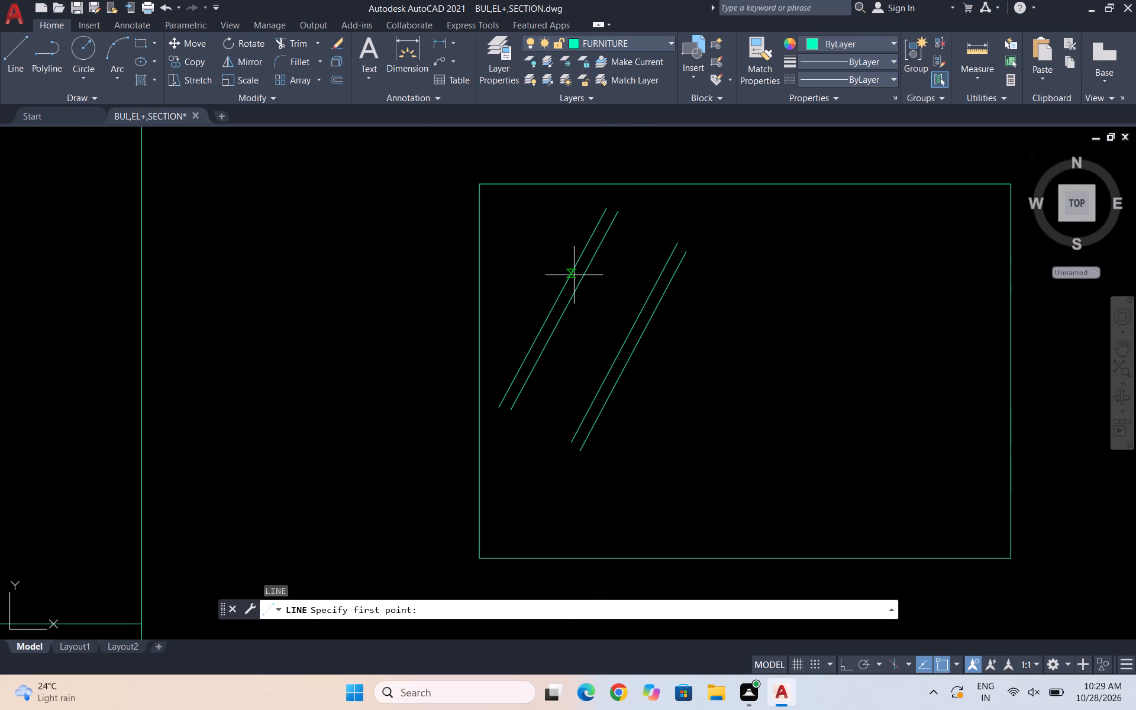
click(570, 277)
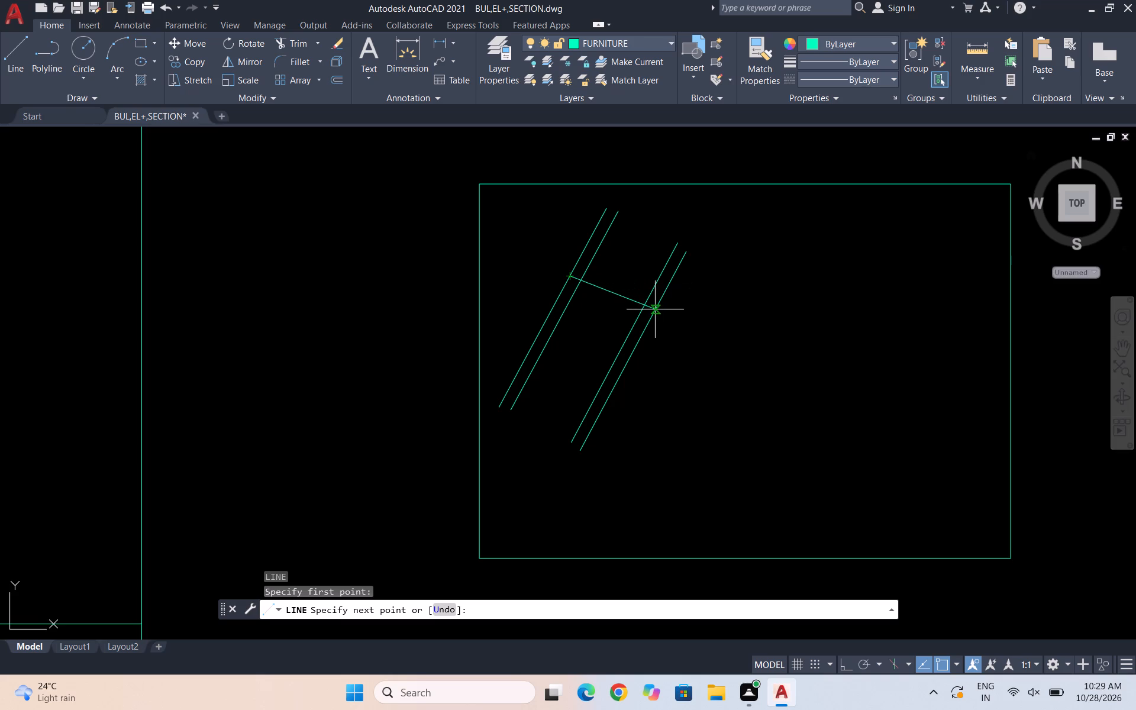
click(655, 311)
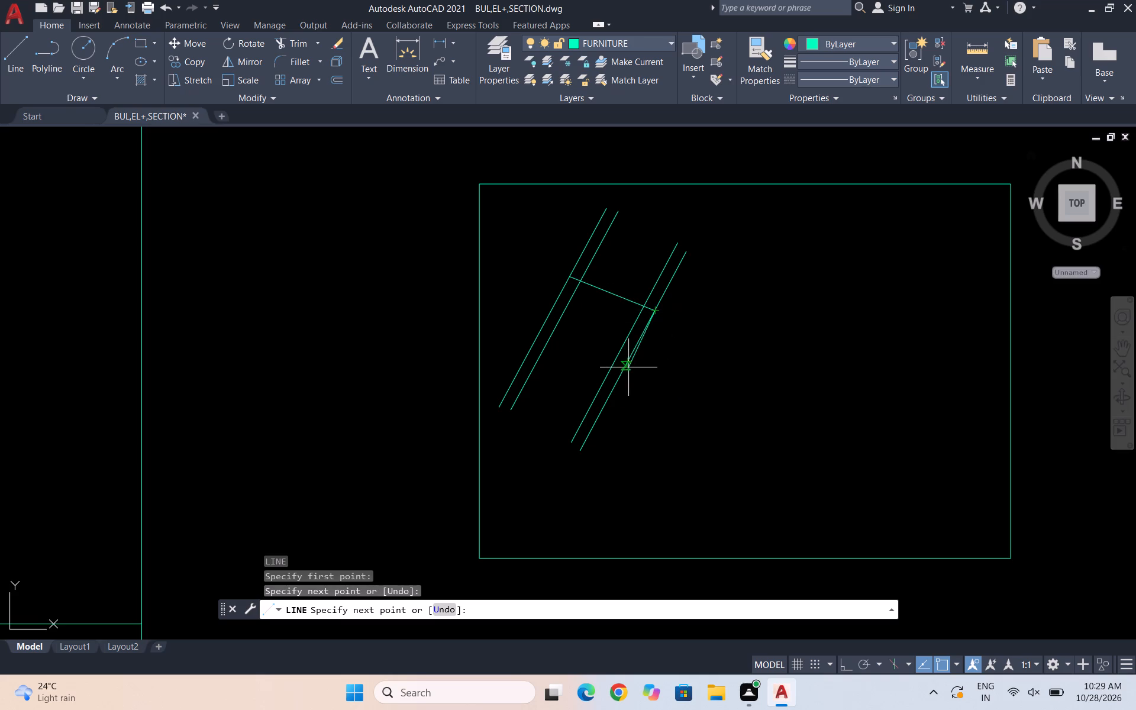
key(Escape)
Trim the ends of the four slanted lines that extend above the crossing line.
text(TR)
key(Return)
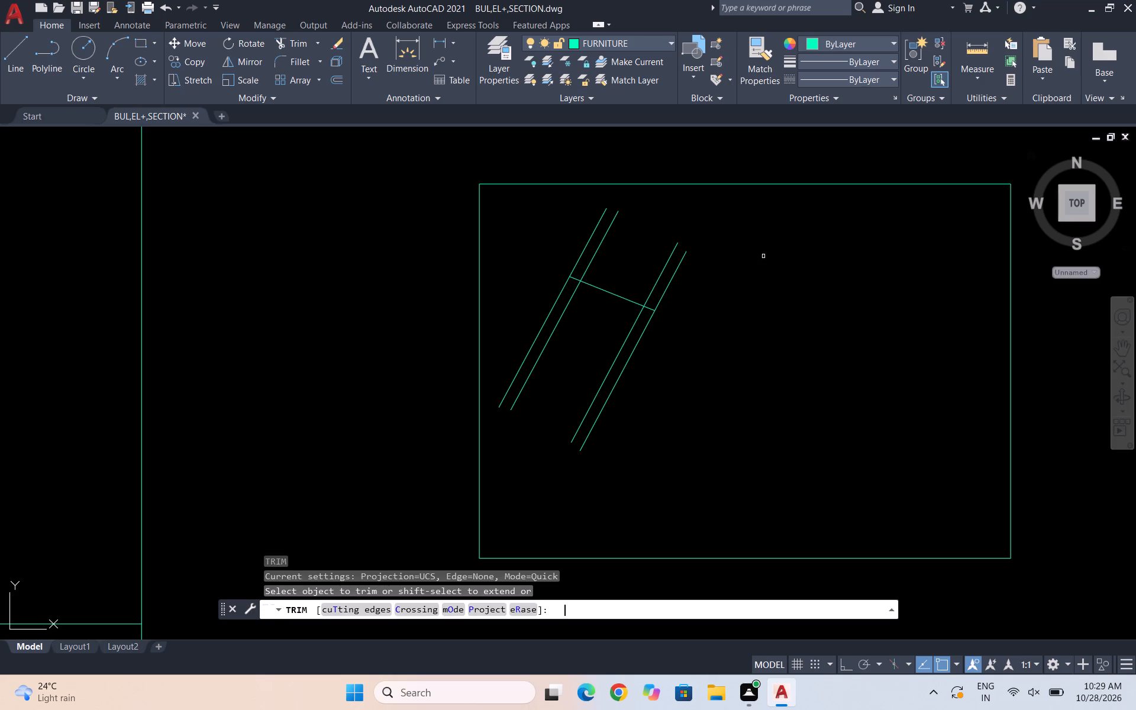
drag(555, 246, 745, 328)
key(Escape)
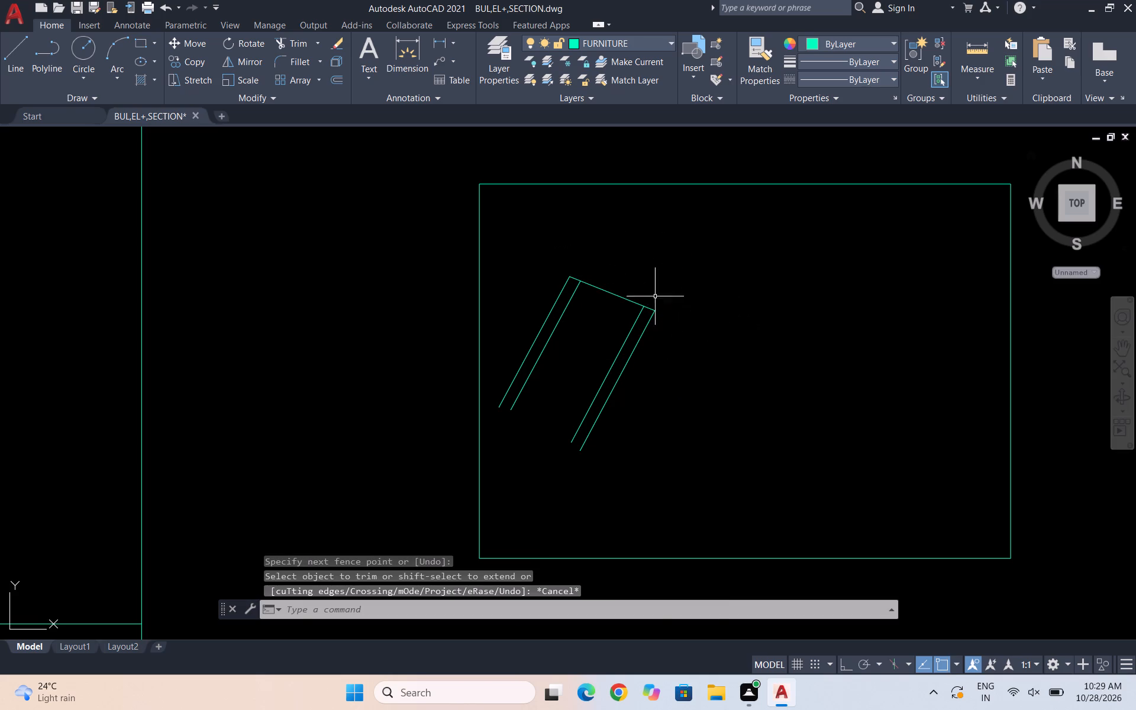
Copy the crossing line from its eastern end a short distance down the outer slanted line to form a narrow top band.
scroll(595, 282, up, 3)
scroll(626, 327, up, 1)
click(663, 355)
click(603, 248)
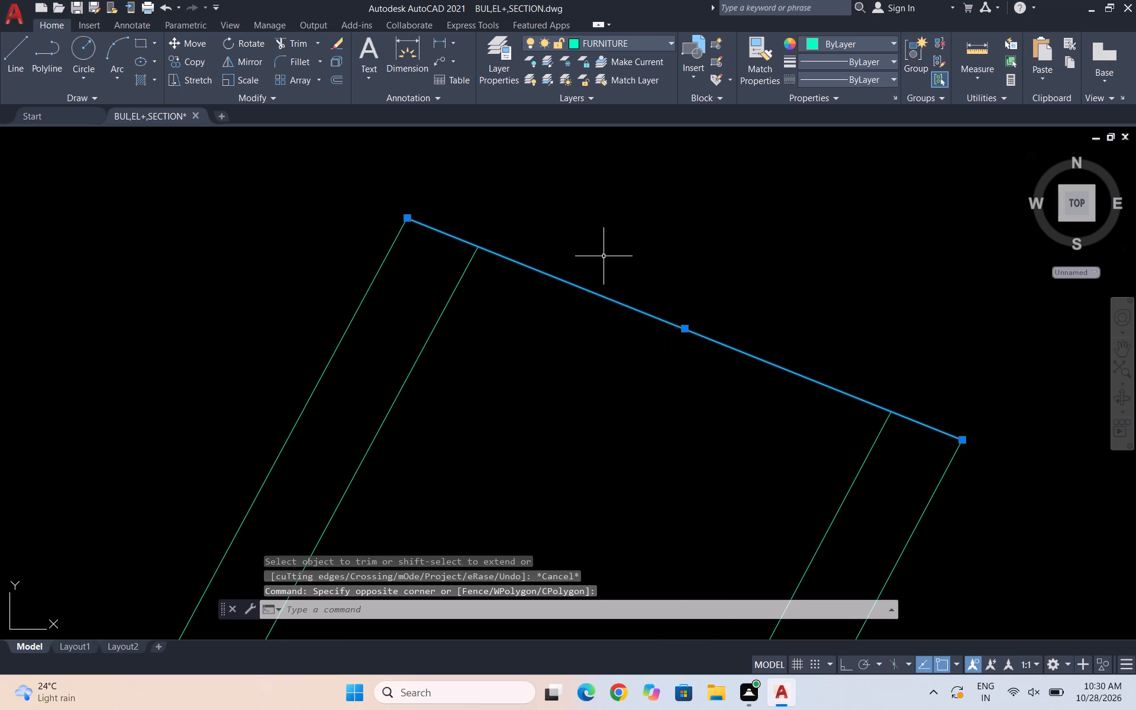
text(CO)
key(Return)
scroll(664, 247, down, 3)
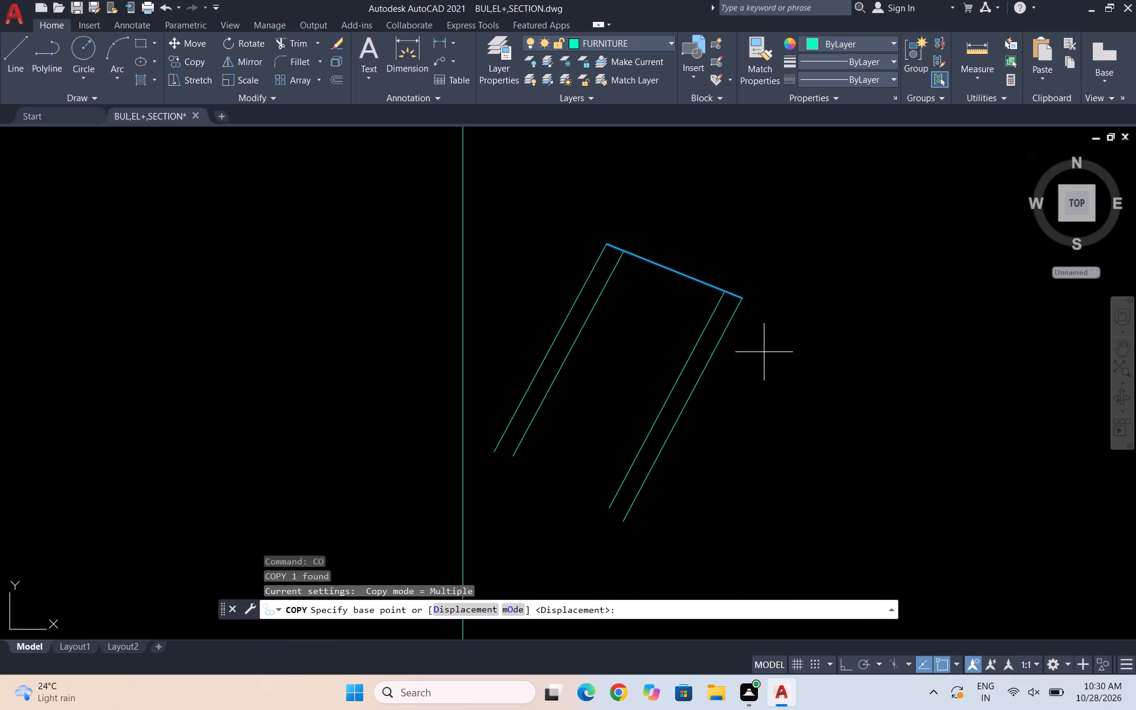
click(743, 298)
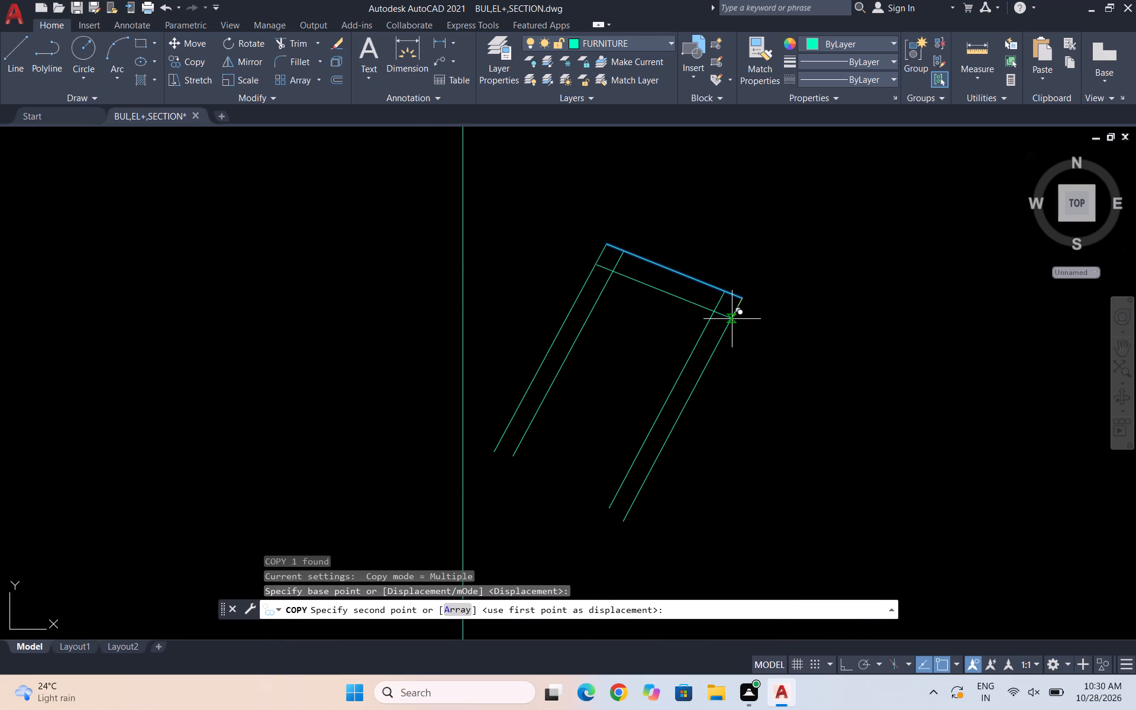
scroll(732, 319, up, 2)
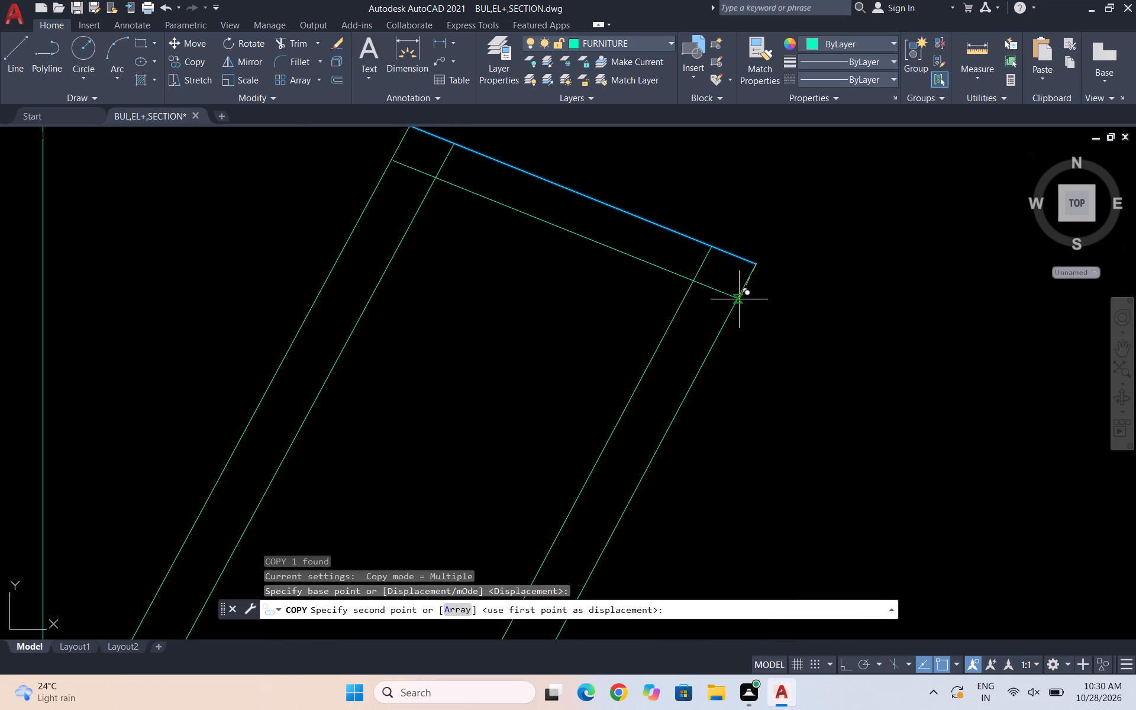
click(739, 299)
scroll(663, 415, down, 2)
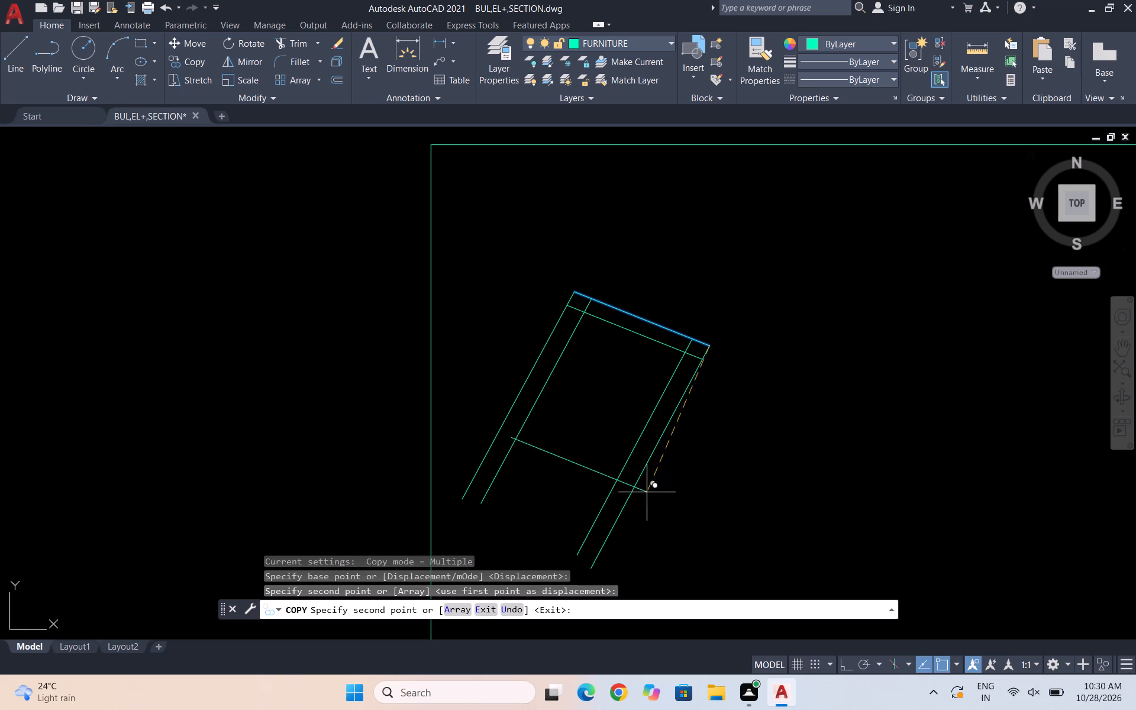
key(Escape)
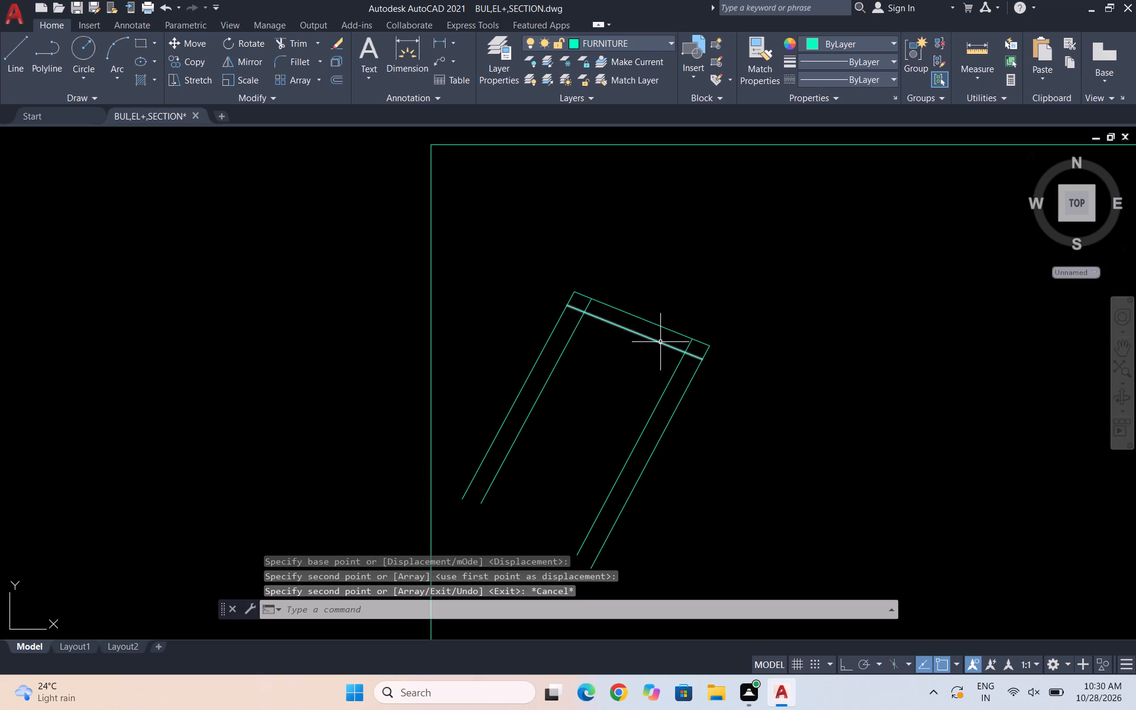
Copy the top band's inner crossing line from its eastern end down to near the slanted lines' lower ends.
click(660, 343)
text(CO)
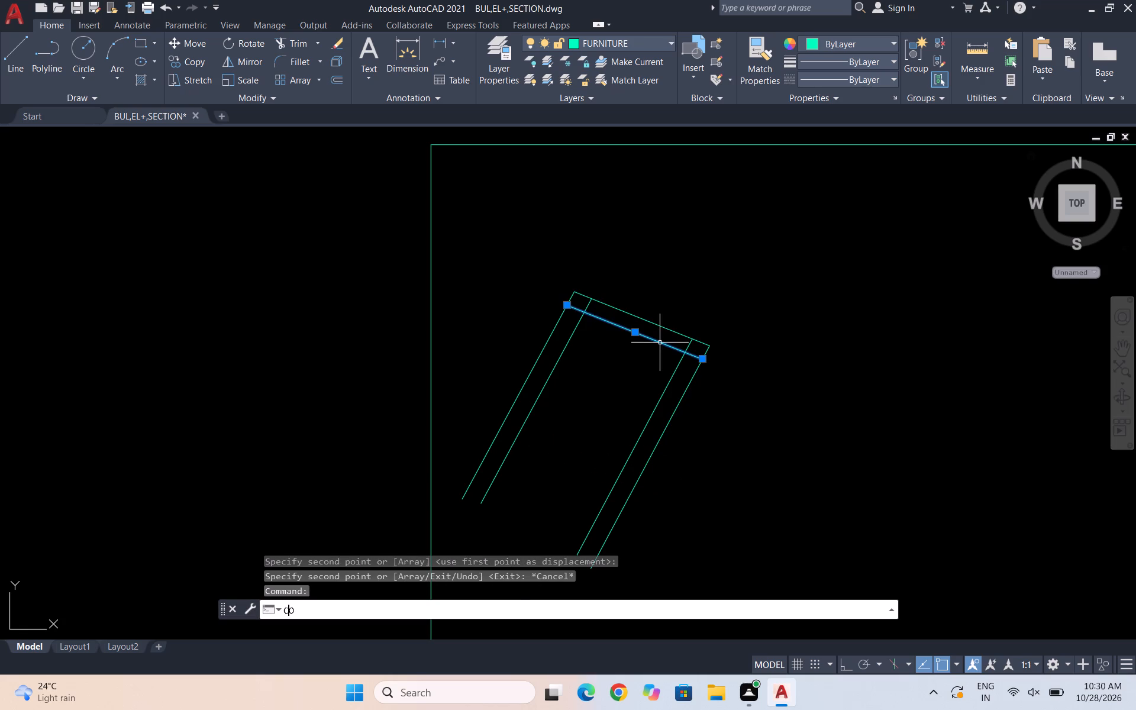
key(Return)
scroll(636, 373, up, 2)
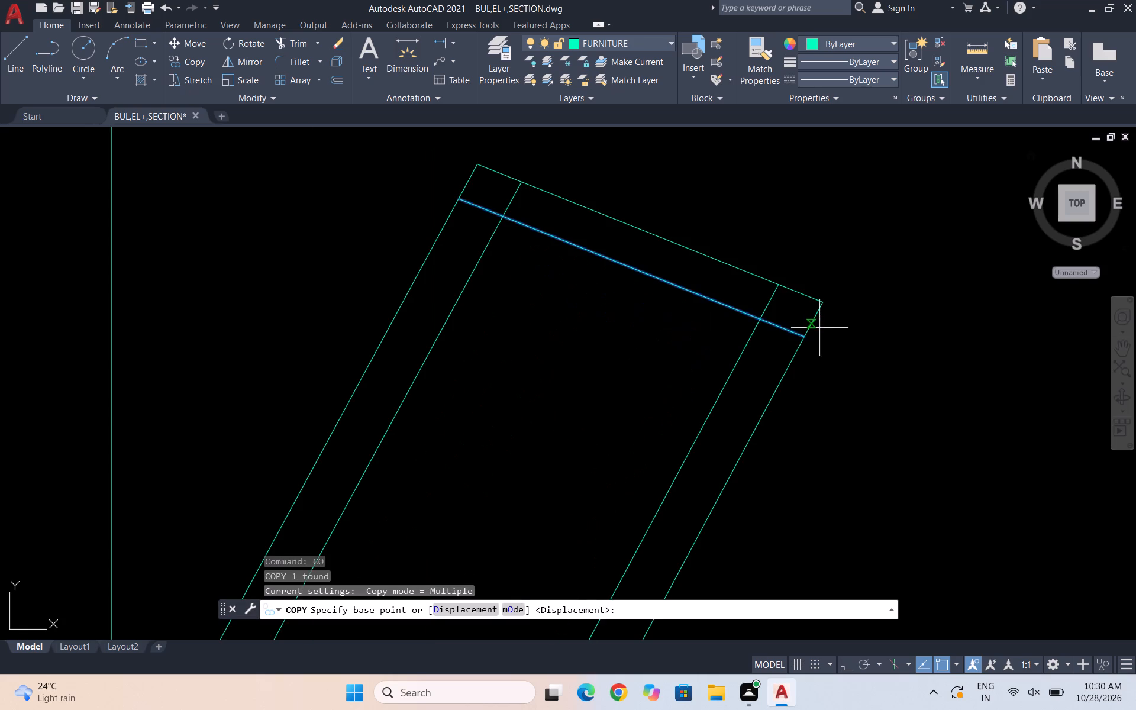
click(801, 335)
scroll(789, 318, down, 3)
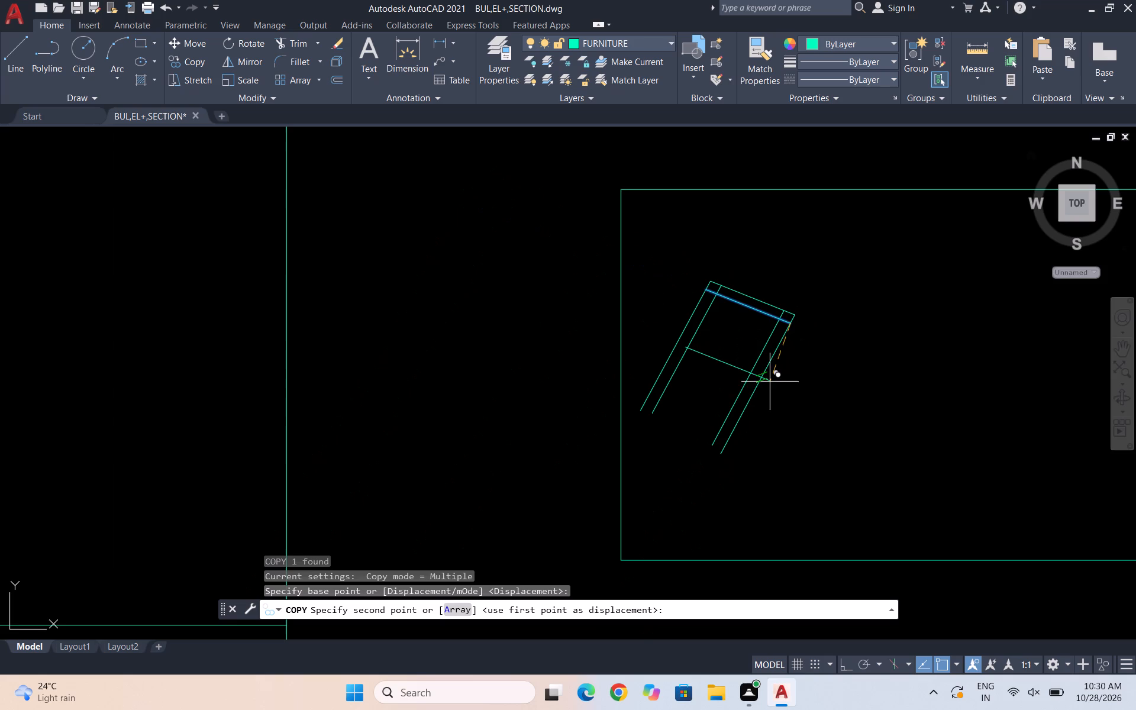
scroll(751, 396, up, 1)
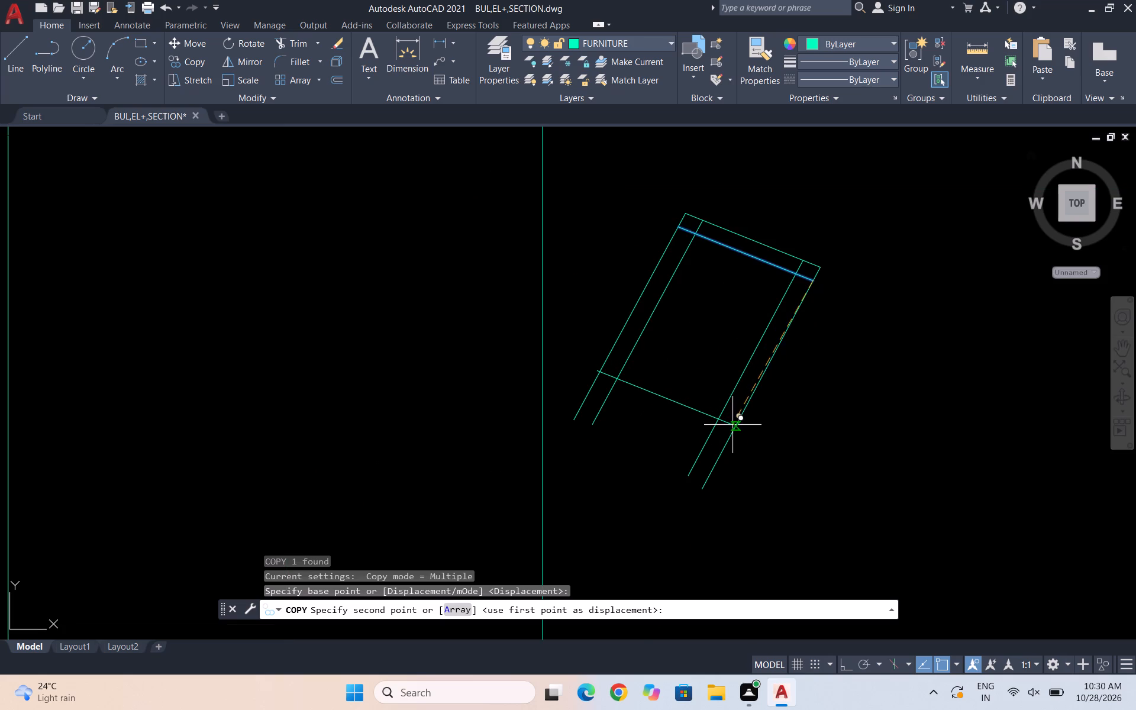
click(734, 427)
key(Escape)
scroll(682, 421, up, 2)
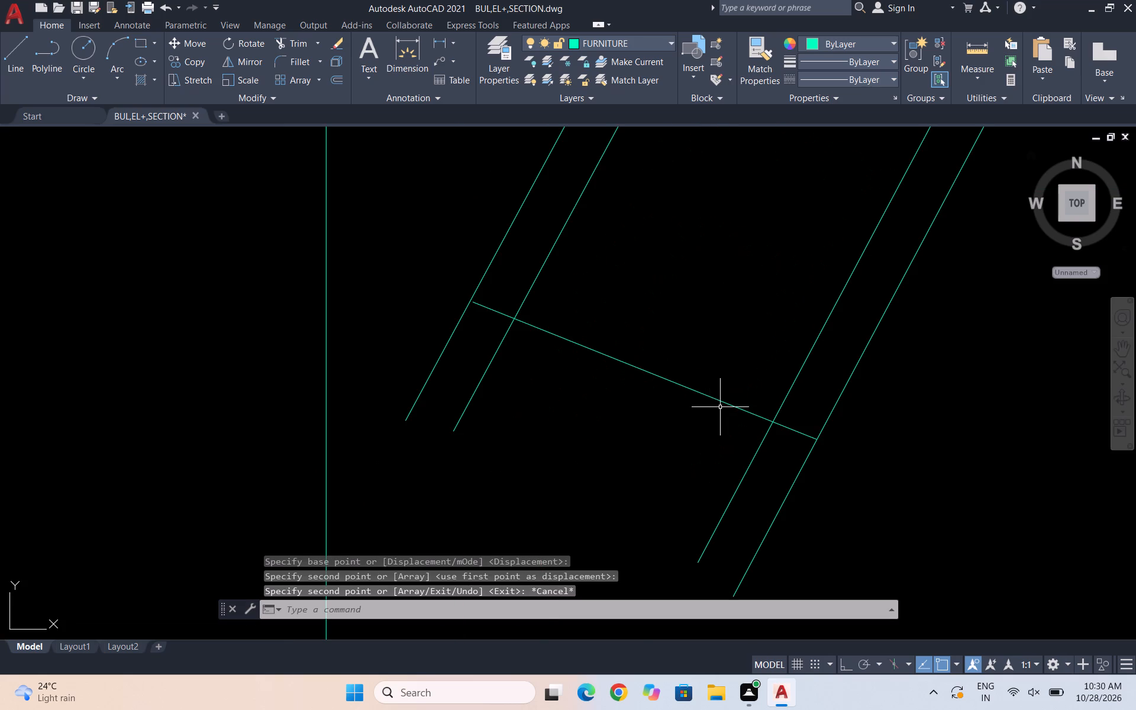
Copy the lower crossing line from its eastern end a short distance down the outer slanted line to form a narrow bottom band.
click(719, 409)
click(683, 382)
text(CO)
key(Return)
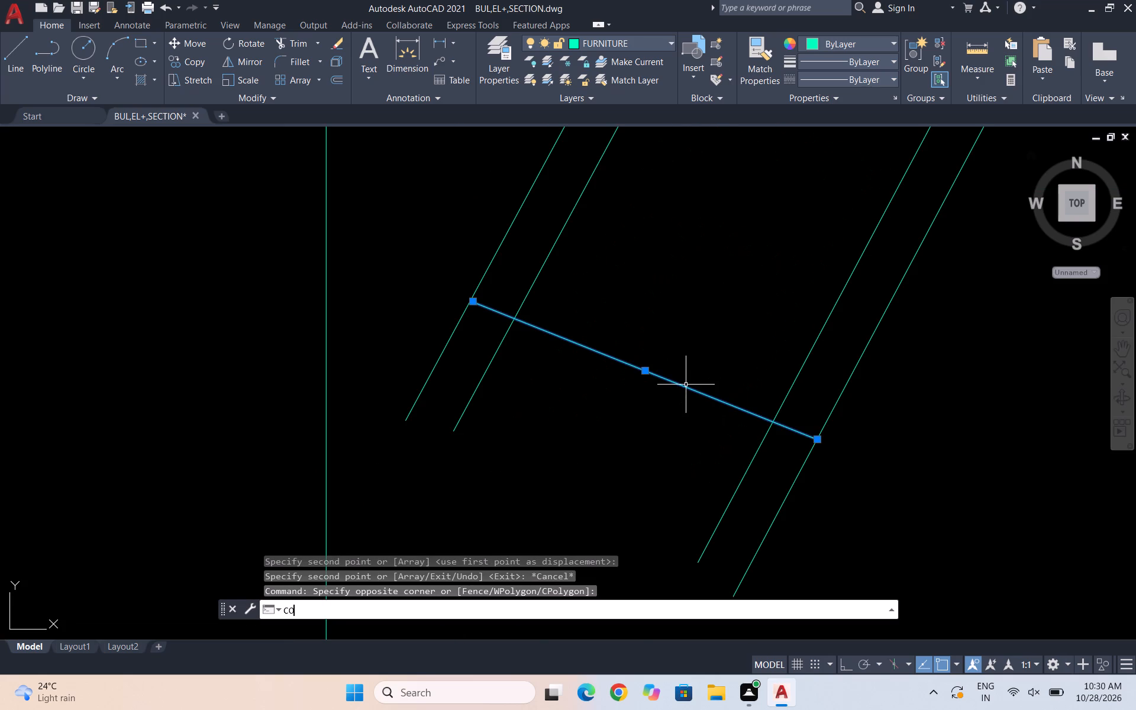
click(815, 438)
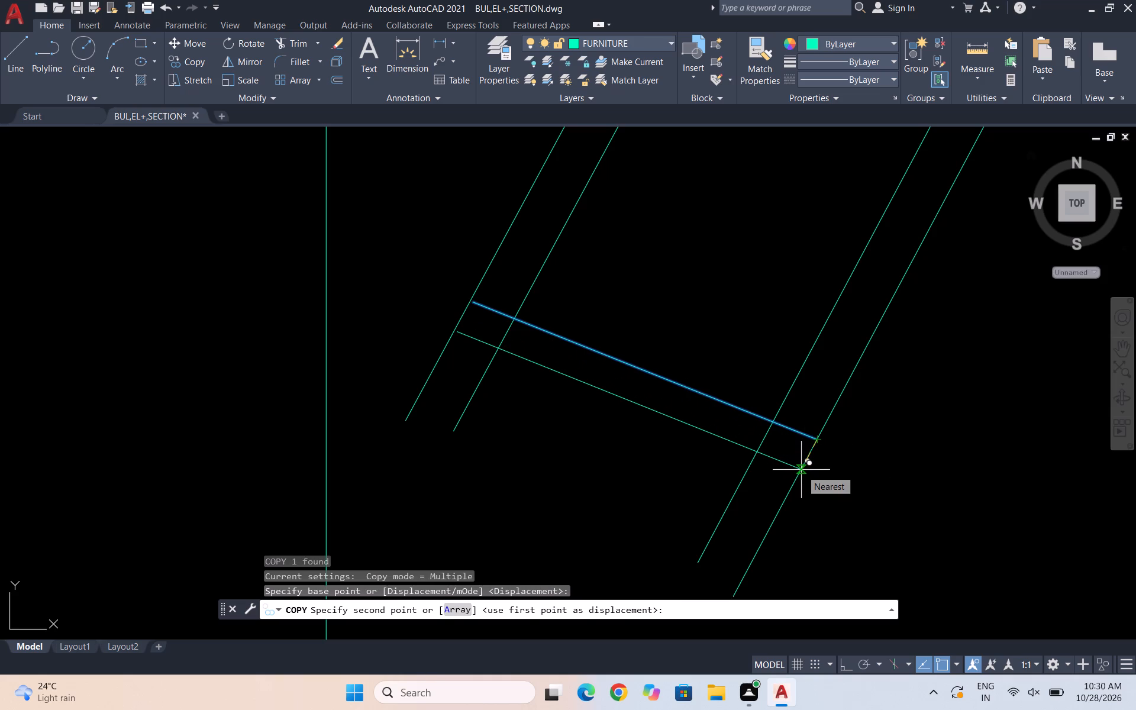
click(801, 470)
key(Escape)
Trim the ends of the four slanted lines that extend below the lowest crossing line.
scroll(752, 490, down, 2)
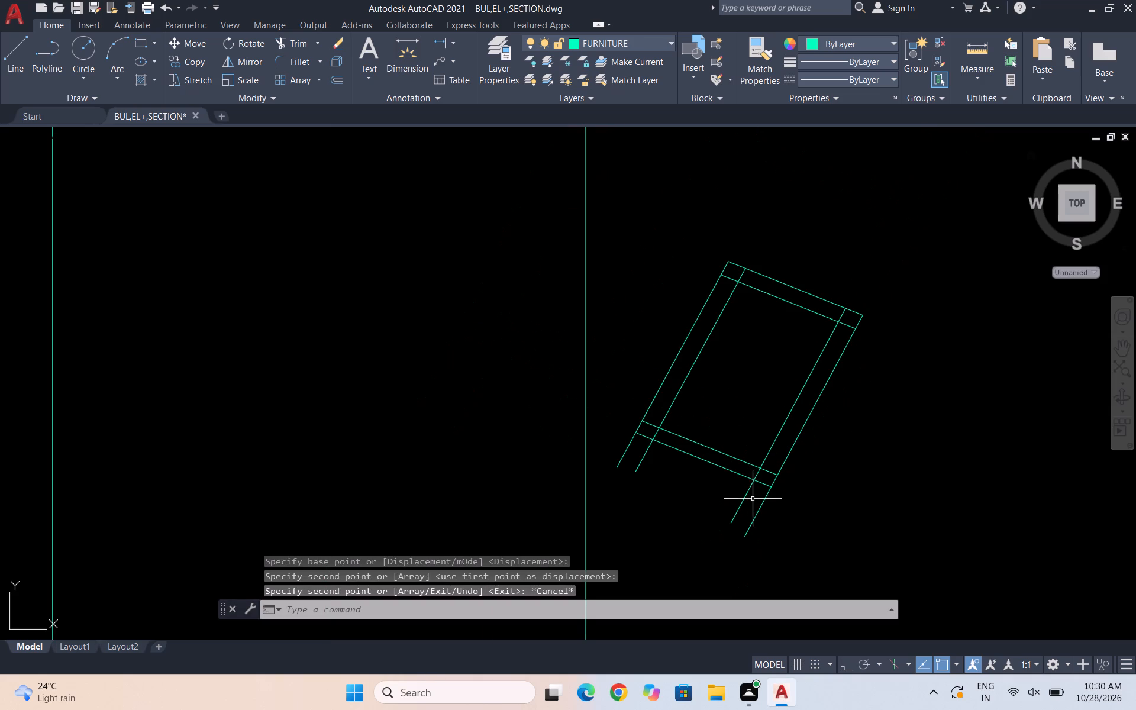
text(EX)
key(Return)
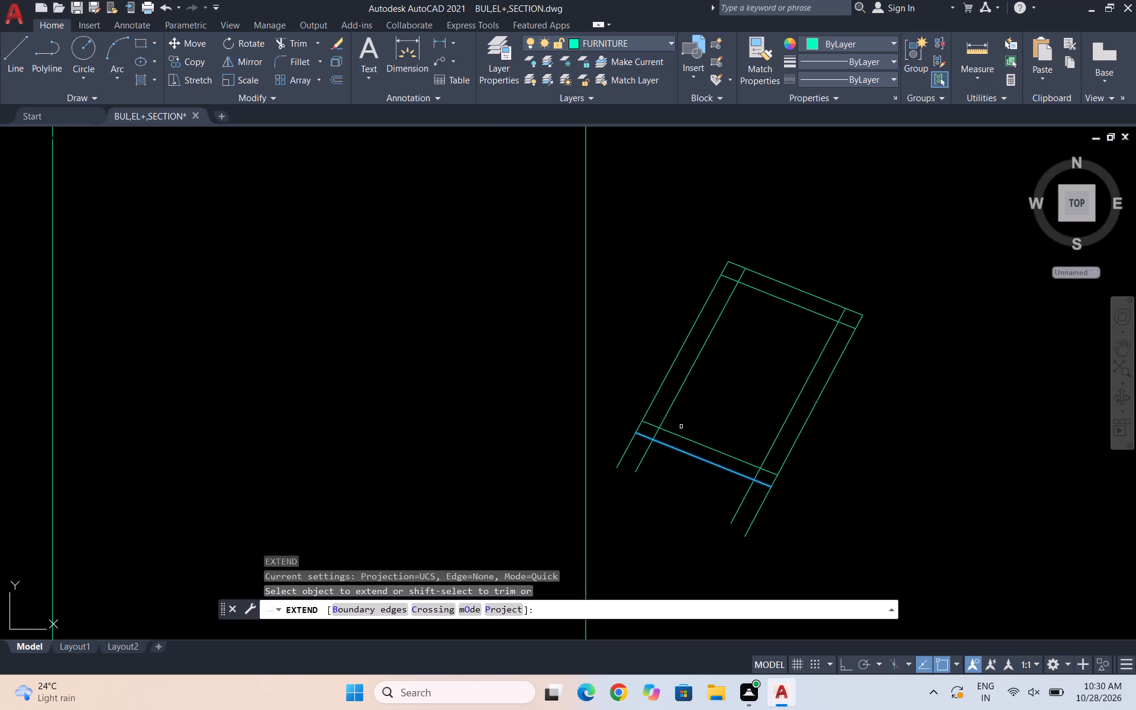
drag(689, 428, 677, 475)
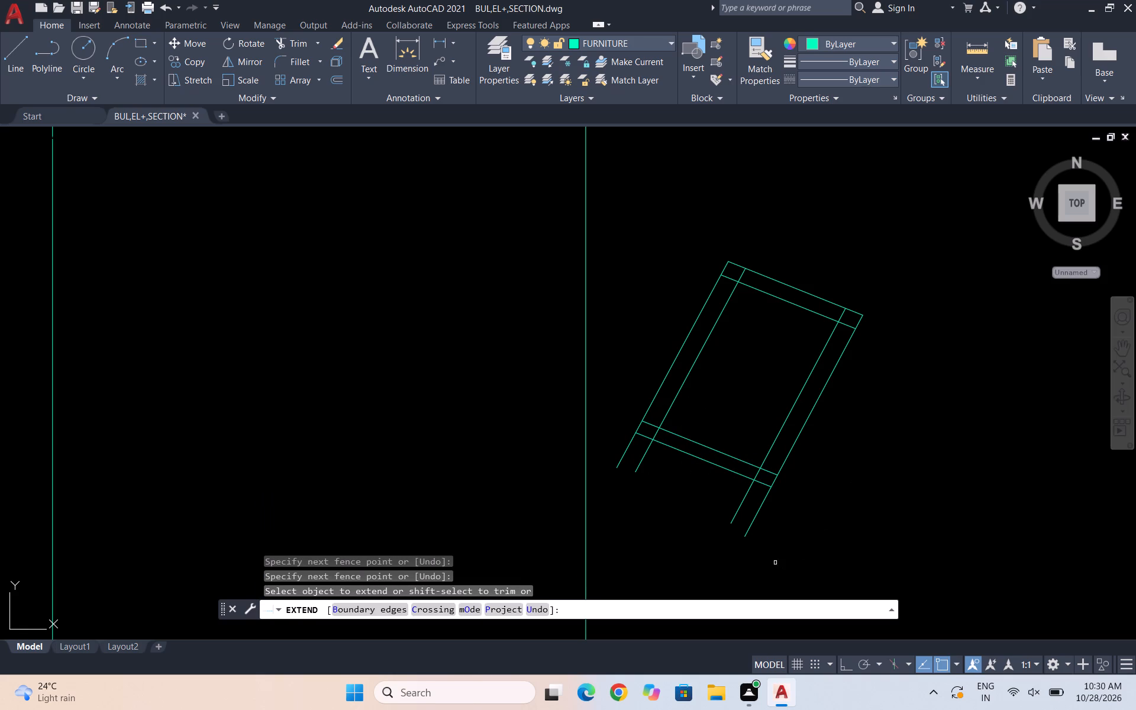
shift+drag(610, 438, 680, 467)
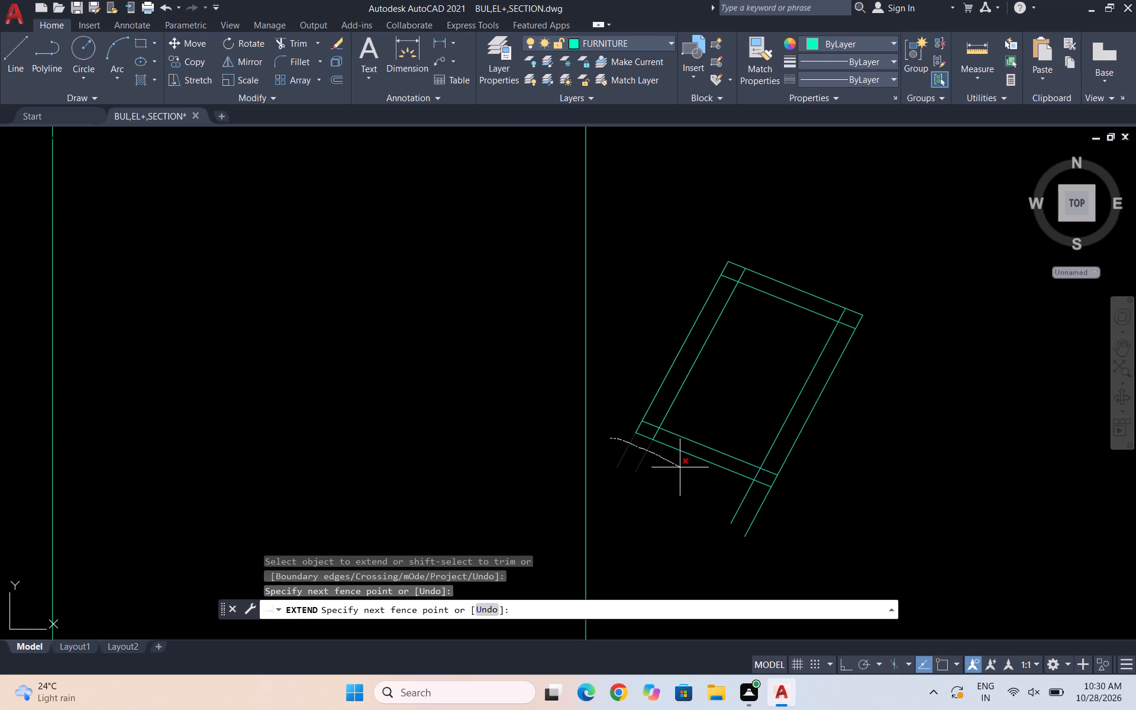
shift+drag(680, 467, 869, 528)
Trim the overlapping inner line ends at all four corners of the tilted frame, leaving separate outer and inner outlines.
scroll(871, 321, up, 2)
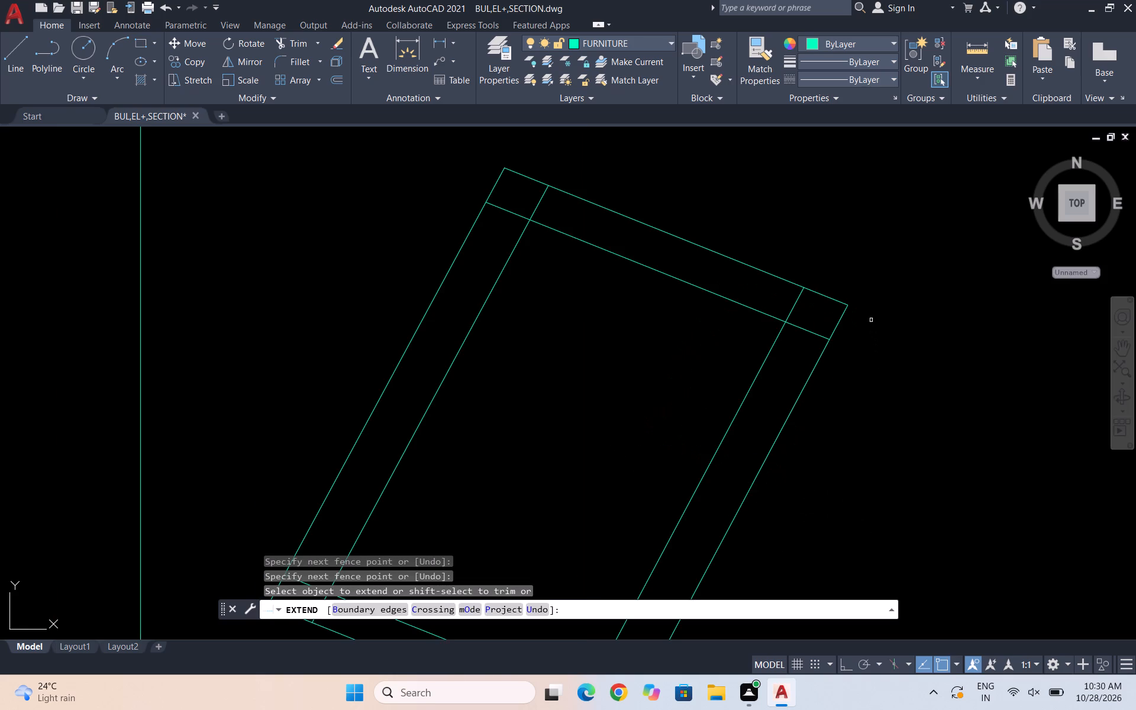
scroll(806, 314, up, 2)
drag(741, 289, 793, 422)
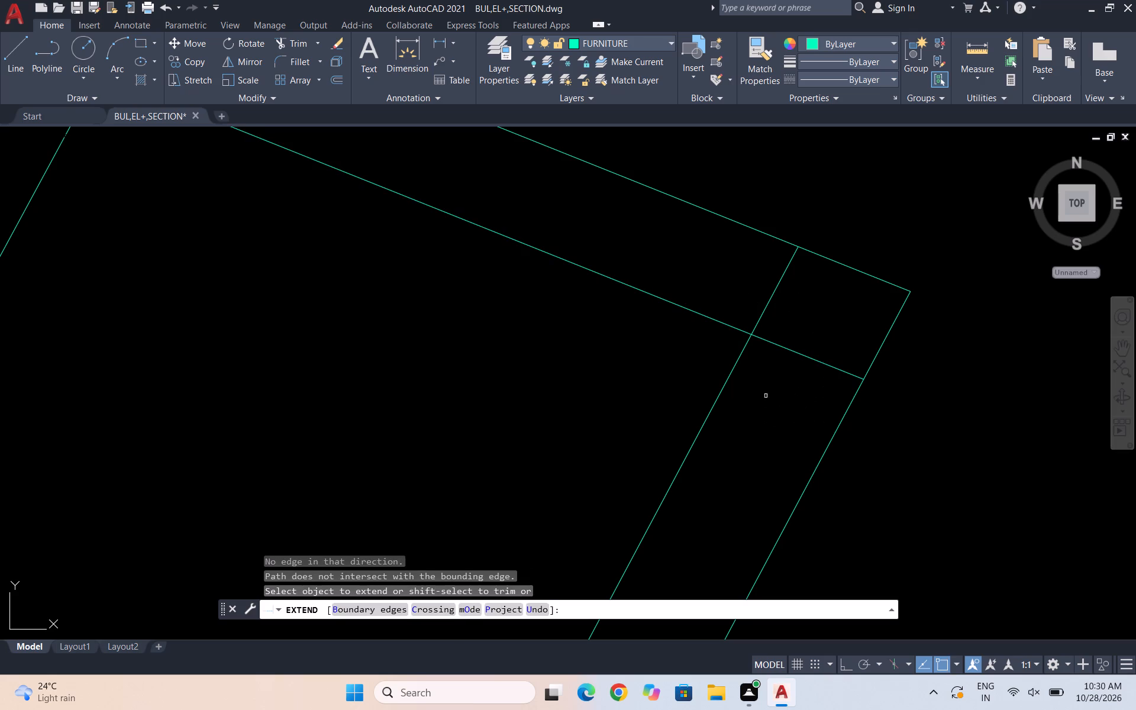
shift+drag(763, 288, 799, 324)
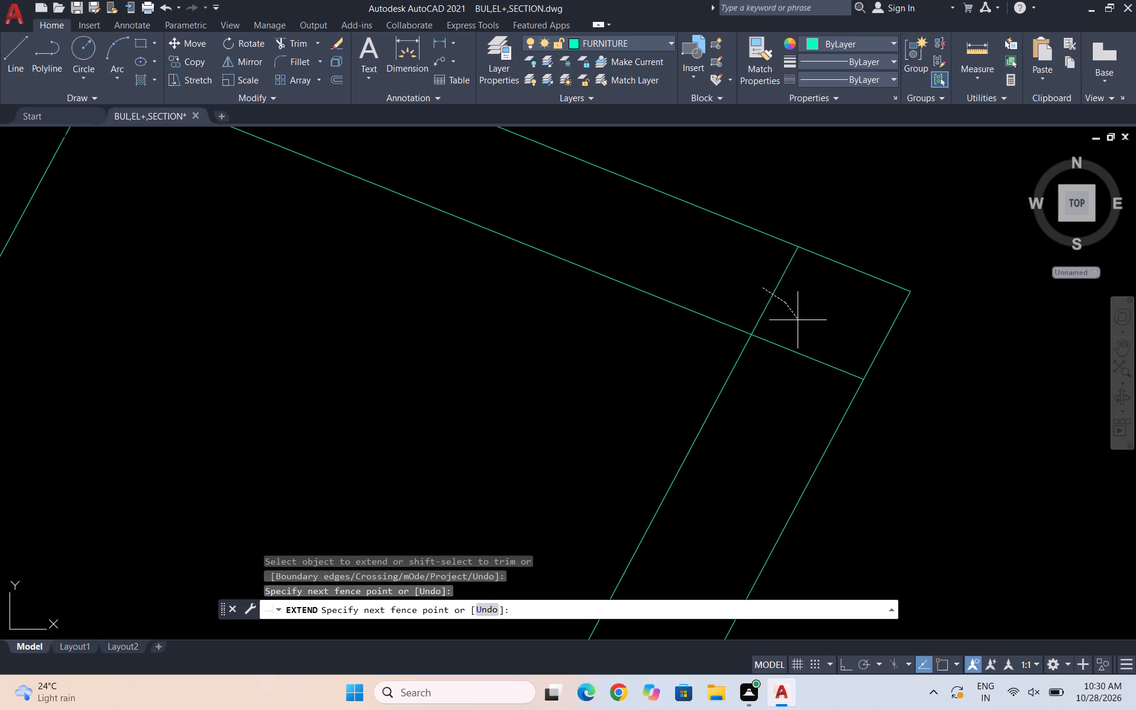
shift+drag(799, 324, 798, 404)
shift+scroll(764, 311, down, 4)
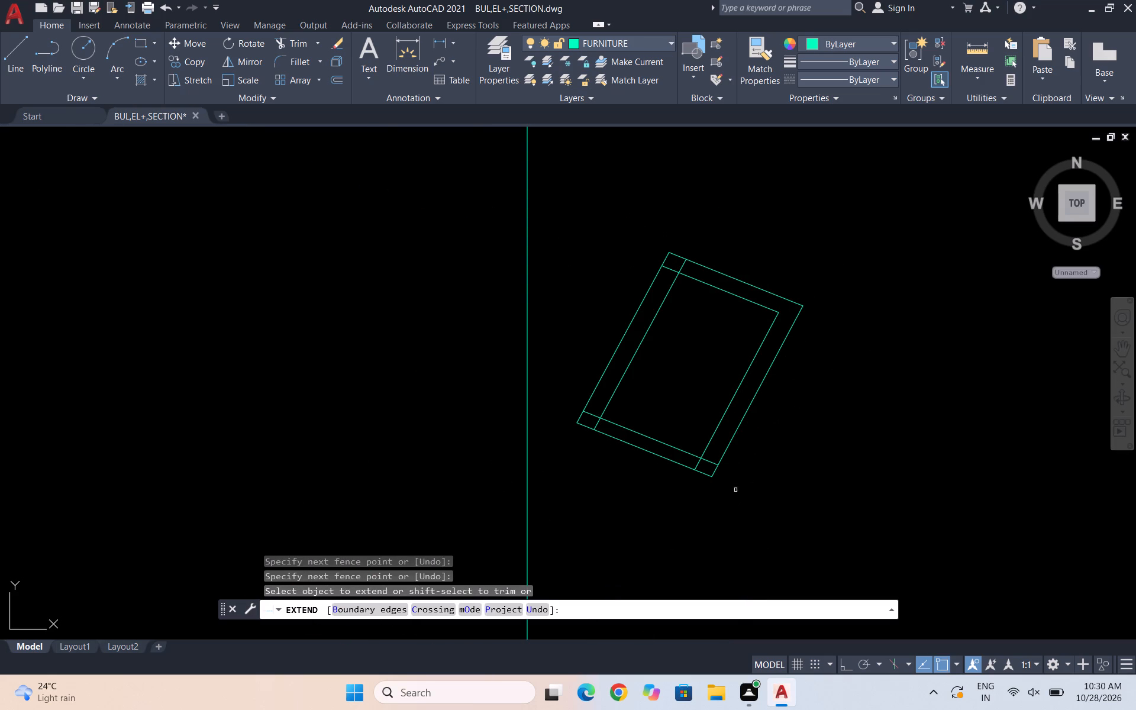
shift+scroll(673, 453, up, 3)
shift+drag(730, 479, 825, 470)
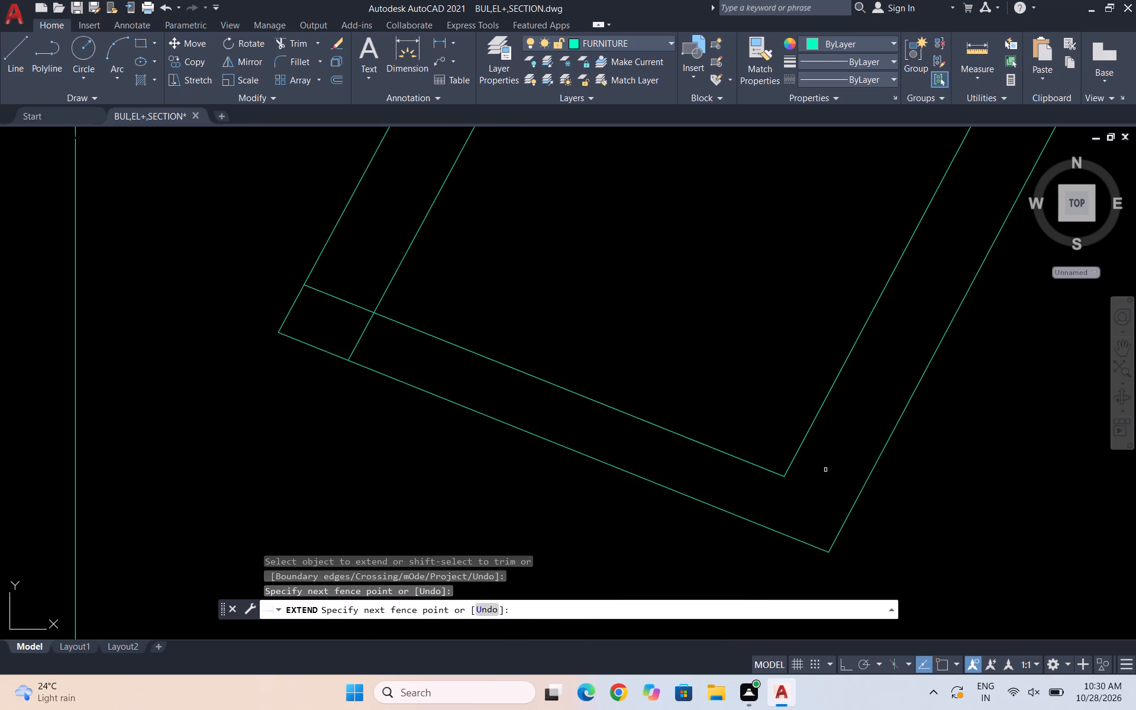
shift+drag(358, 282, 391, 353)
shift+scroll(380, 357, down, 3)
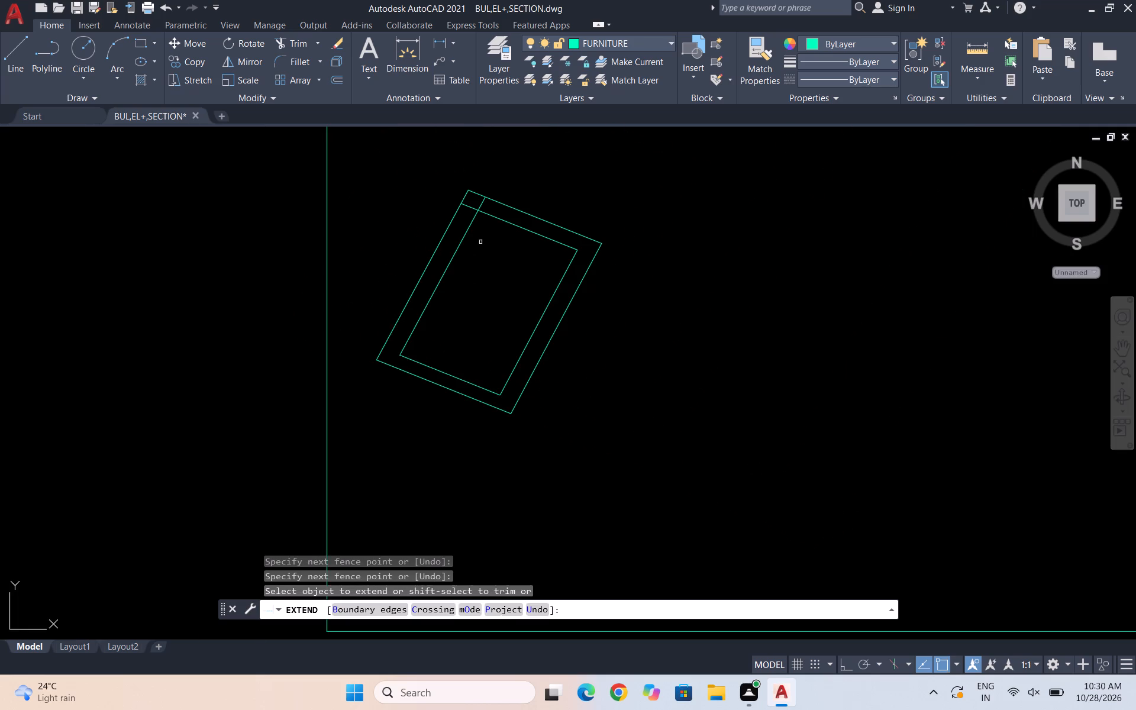
shift+scroll(480, 198, up, 3)
shift+drag(421, 253, 544, 241)
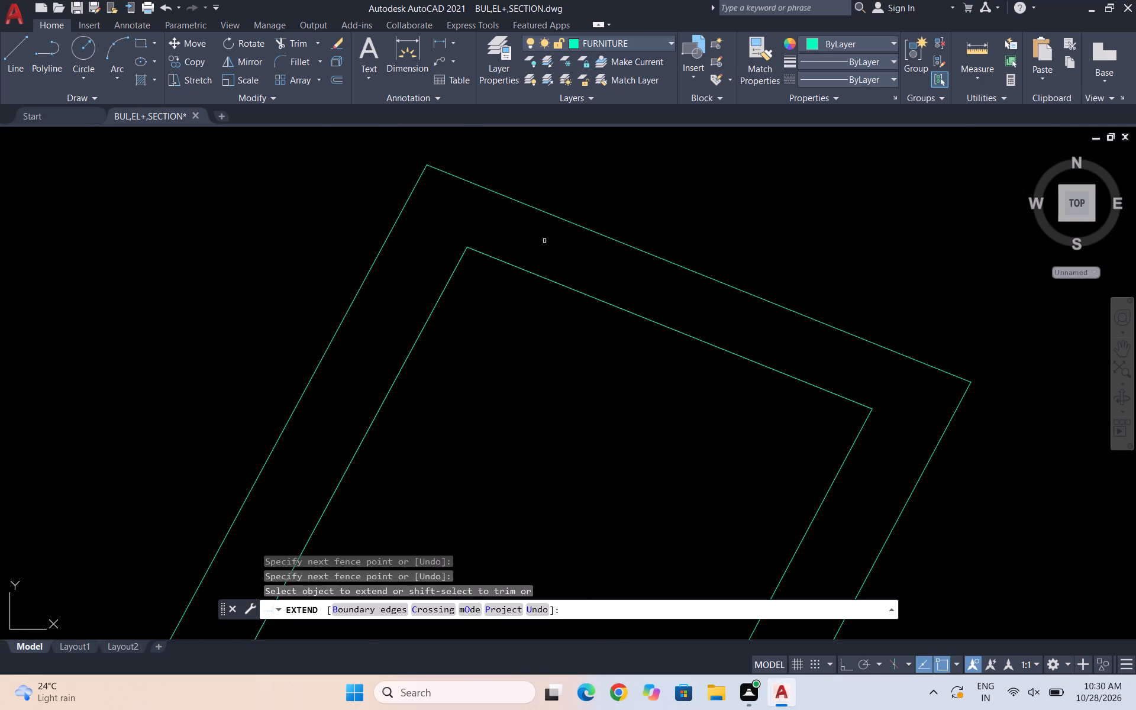
shift+scroll(542, 244, down, 3)
key(Escape)
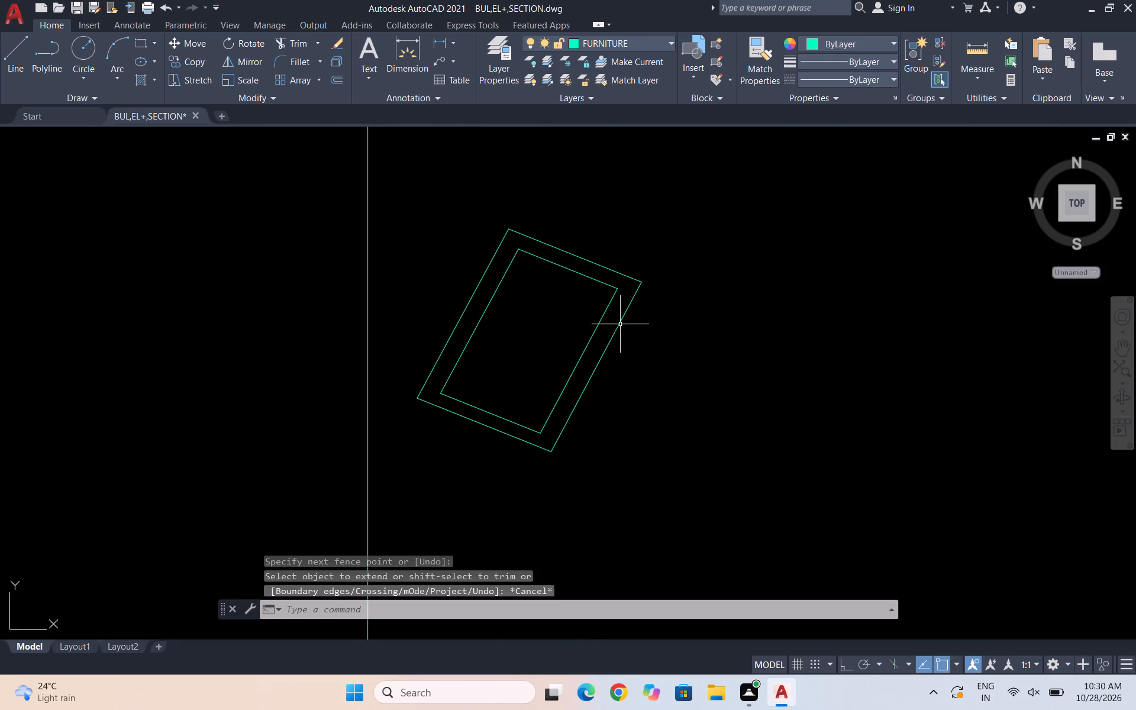
Join the four lines of the frame's inner outline into a single polyline.
scroll(599, 288, up, 3)
click(670, 338)
click(617, 254)
scroll(640, 263, down, 3)
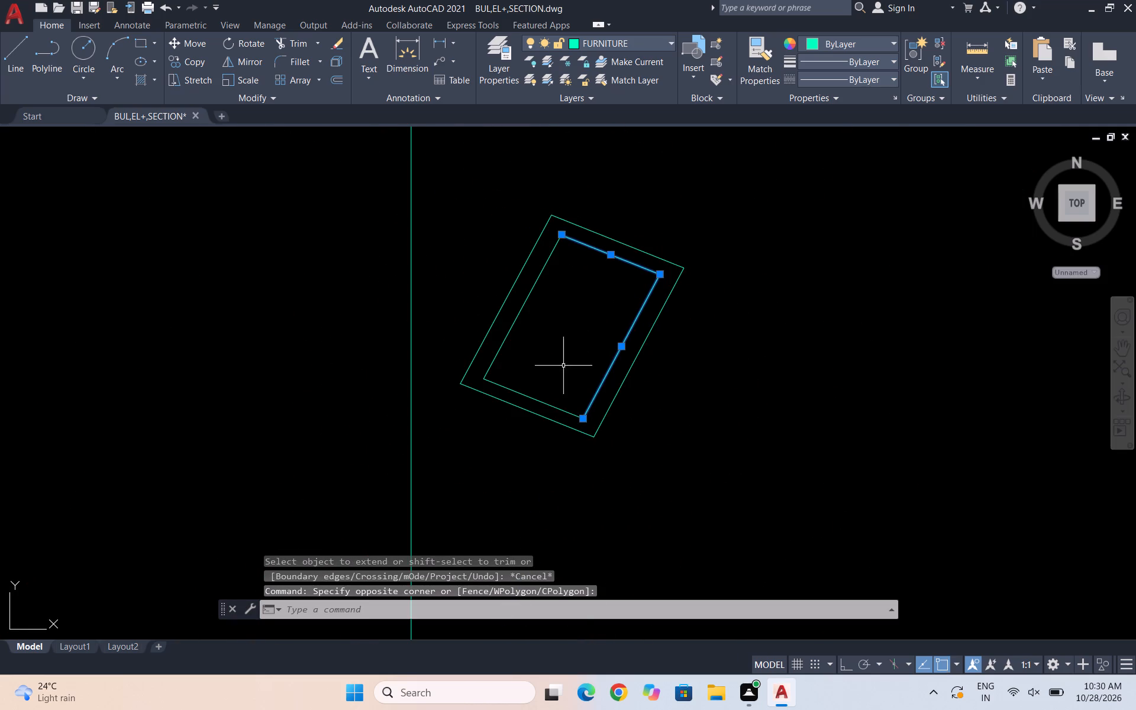
scroll(530, 383, up, 2)
drag(548, 433, 540, 424)
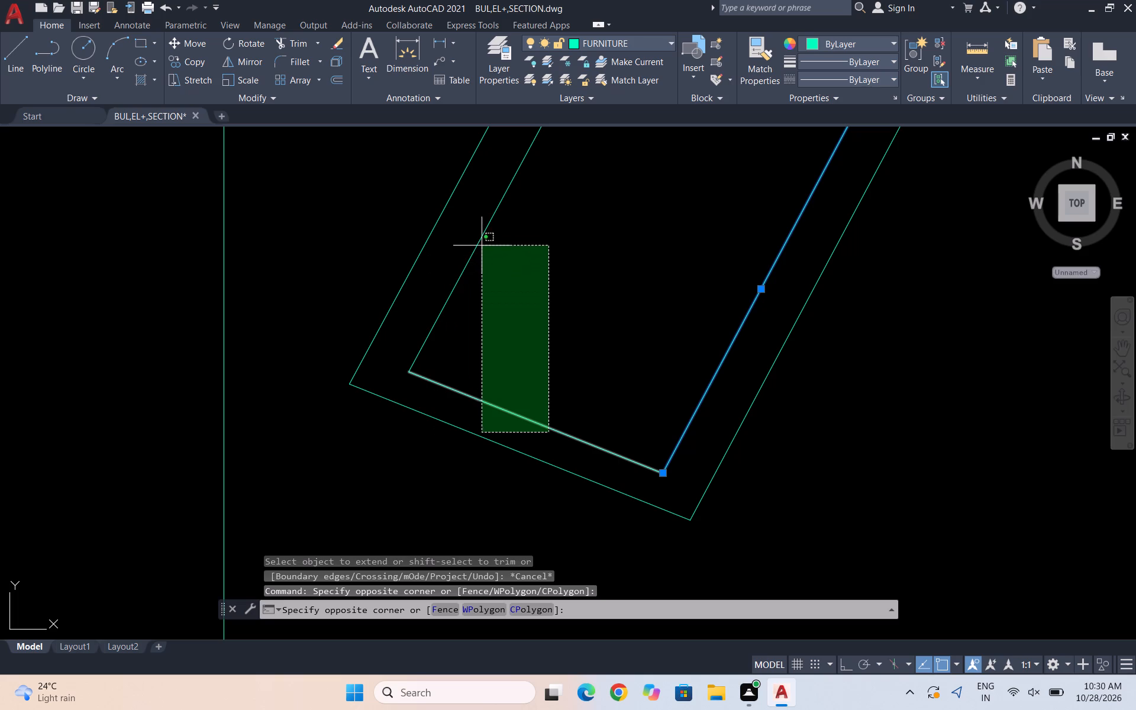
click(493, 193)
scroll(525, 263, down, 1)
scroll(501, 329, down, 1)
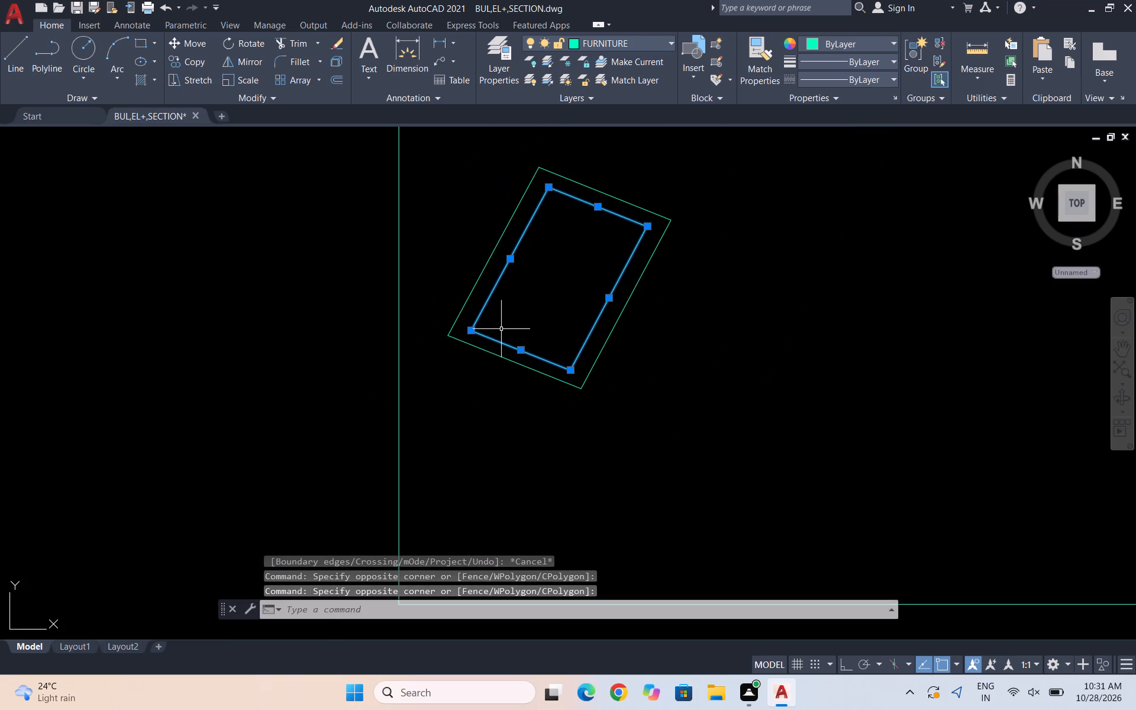
text(JOIN)
key(Return)
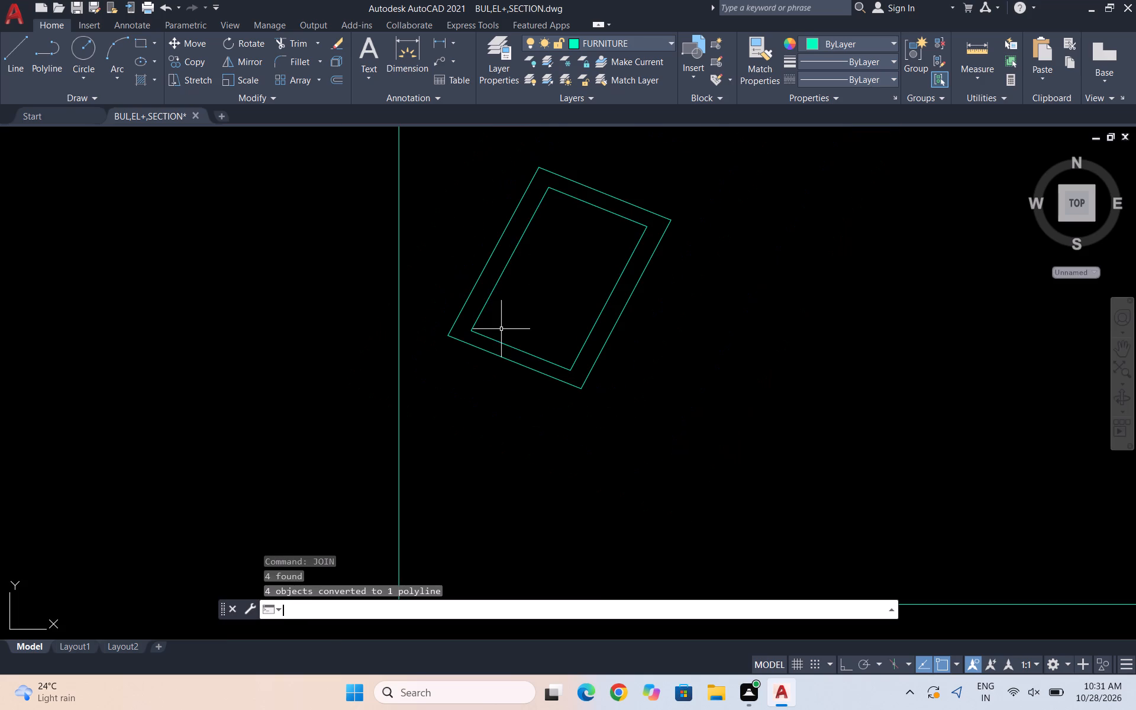
key(Escape)
key(Escape)
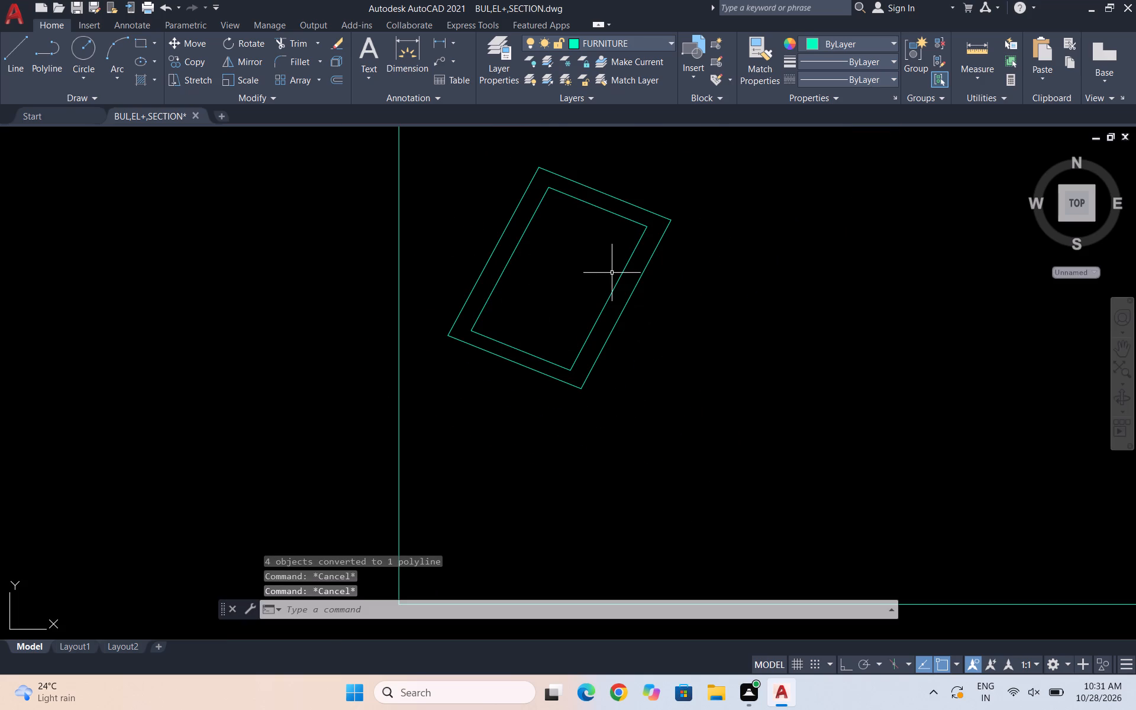
Move the joined inner outline slightly north within the outer outline, using a base point near its centre.
click(620, 275)
key(m)
key(Return)
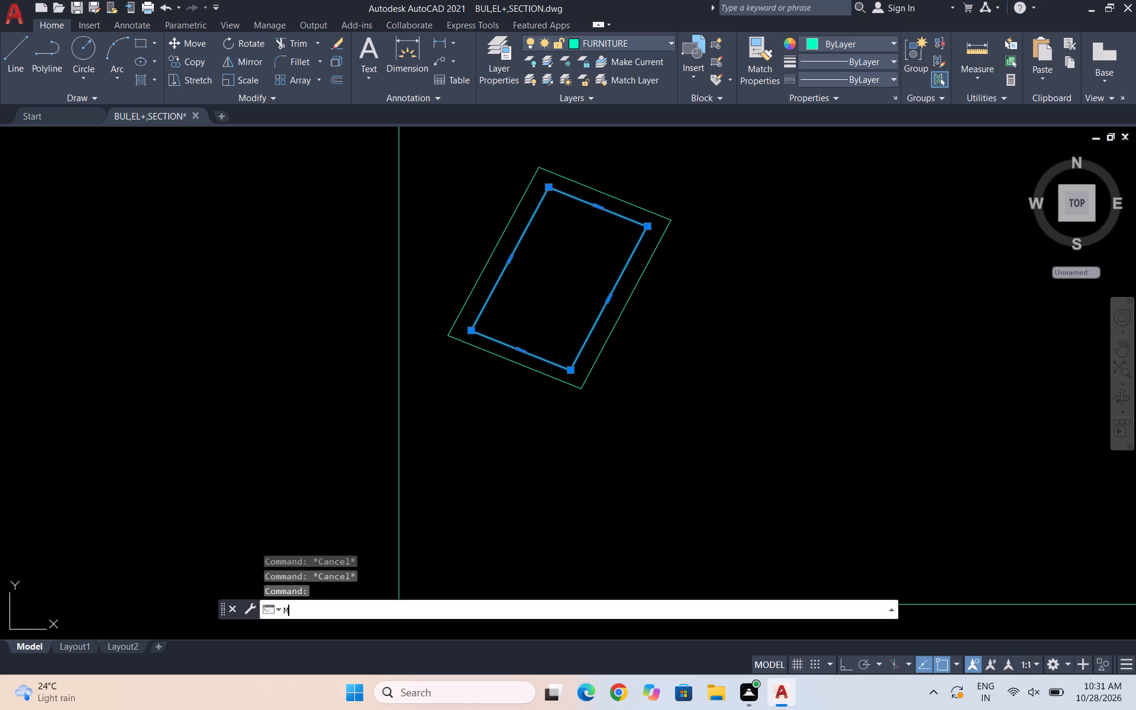
click(567, 276)
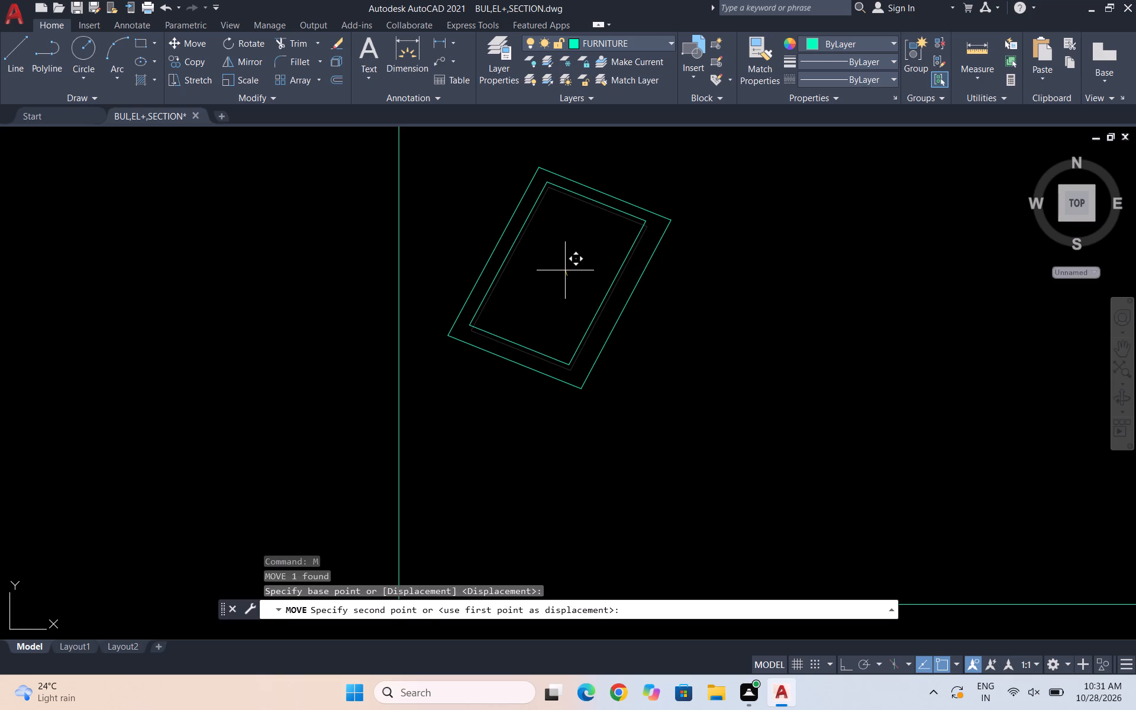
click(566, 271)
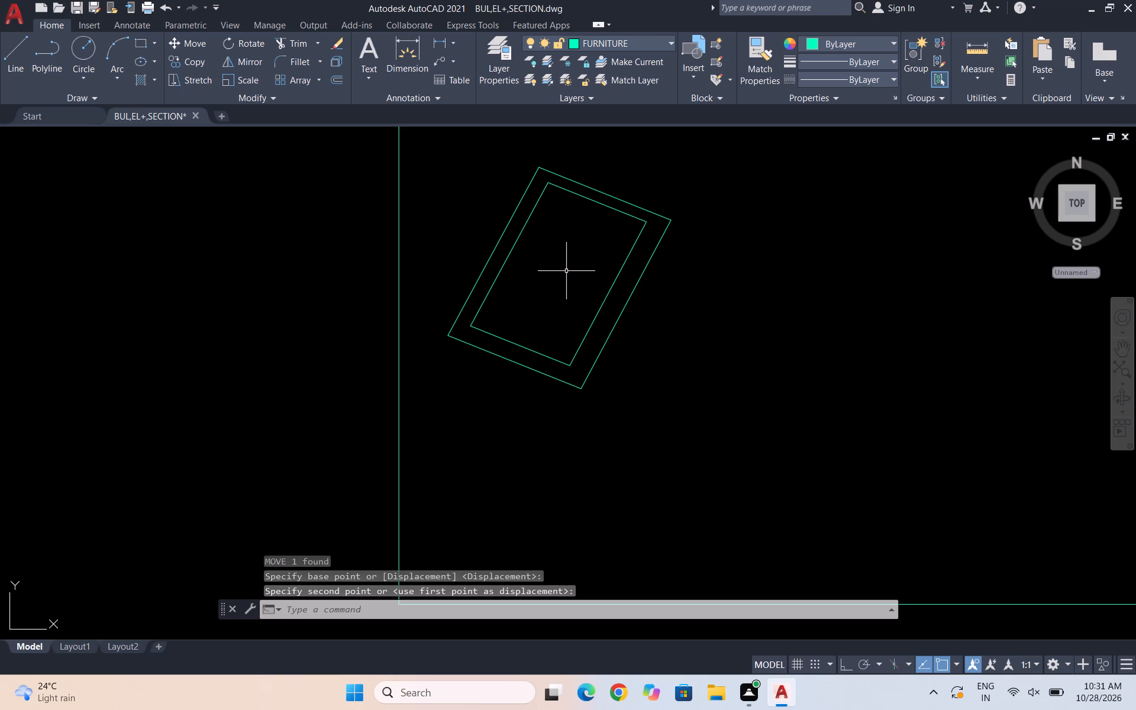
Move the inner outline slightly southwest within the outer outline to adjust its centring.
scroll(599, 188, up, 2)
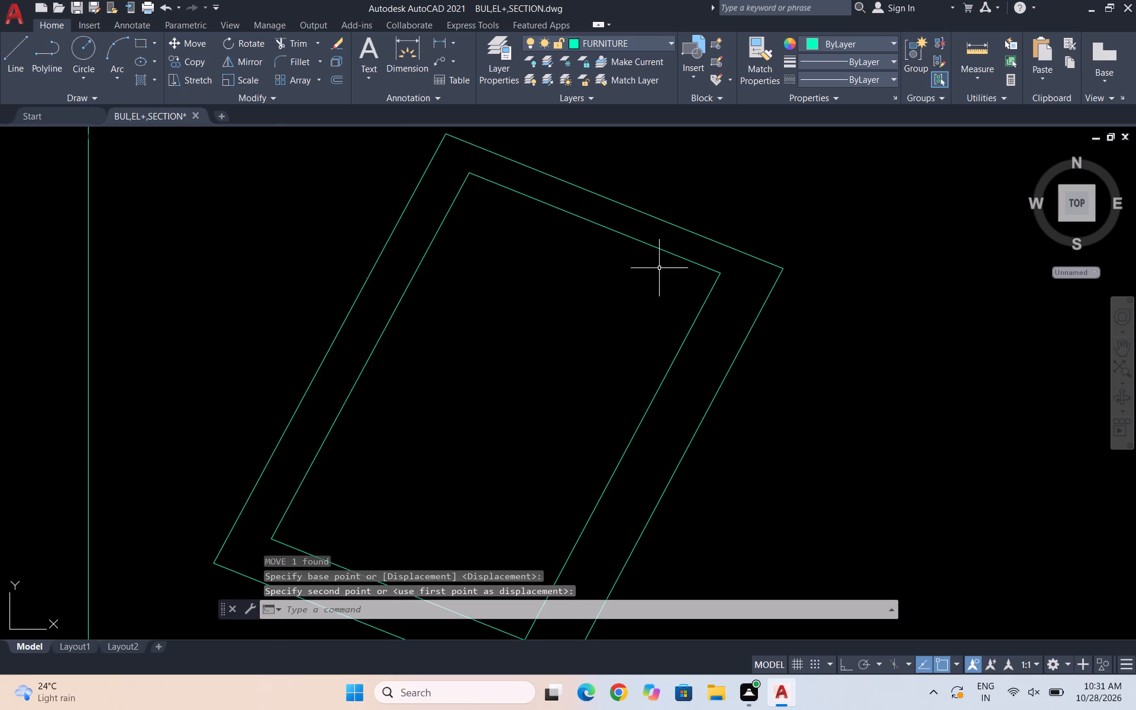
click(700, 288)
click(651, 263)
key(m)
key(Return)
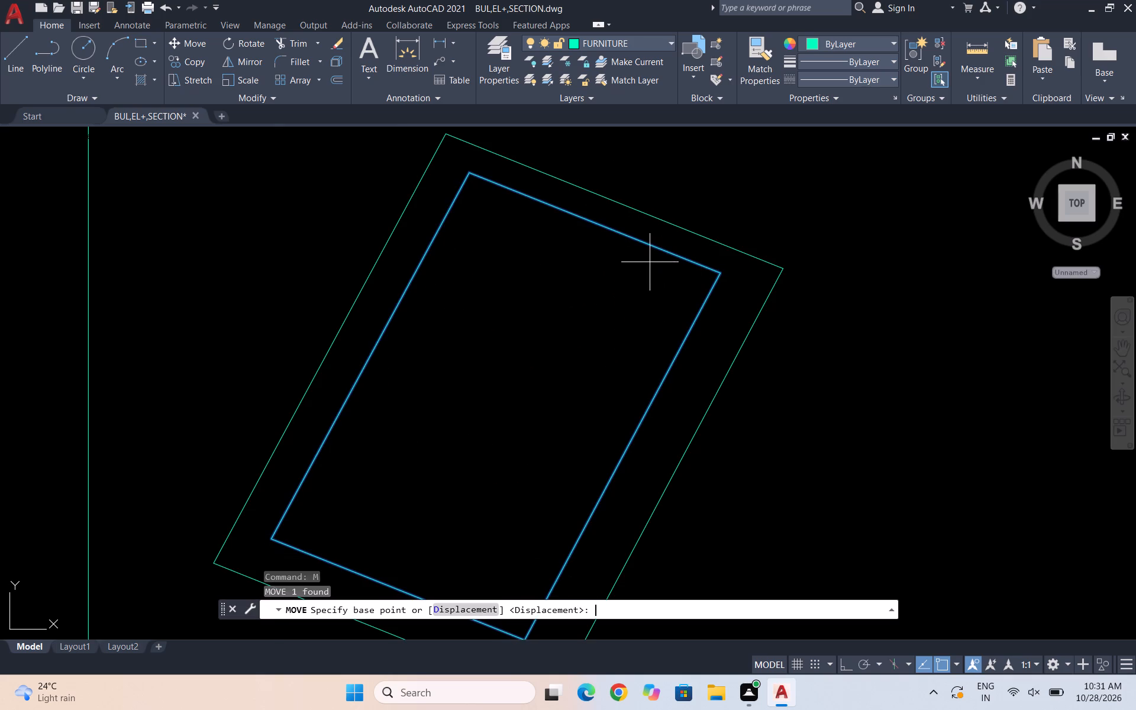
scroll(452, 348, down, 2)
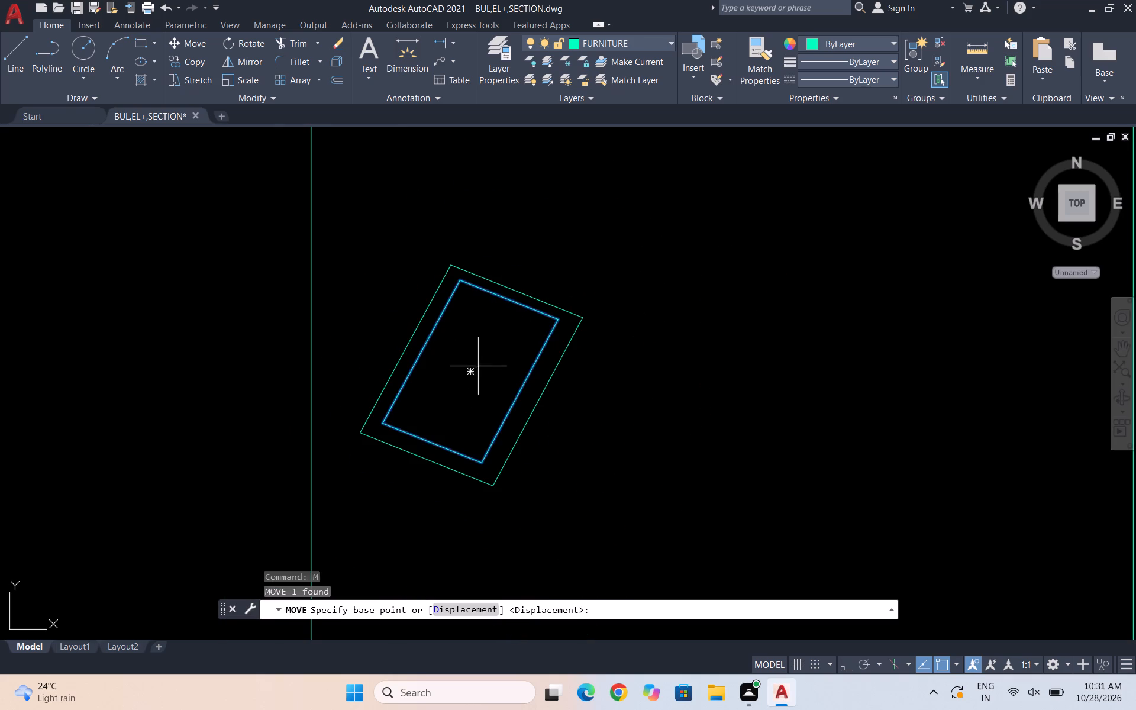
click(475, 373)
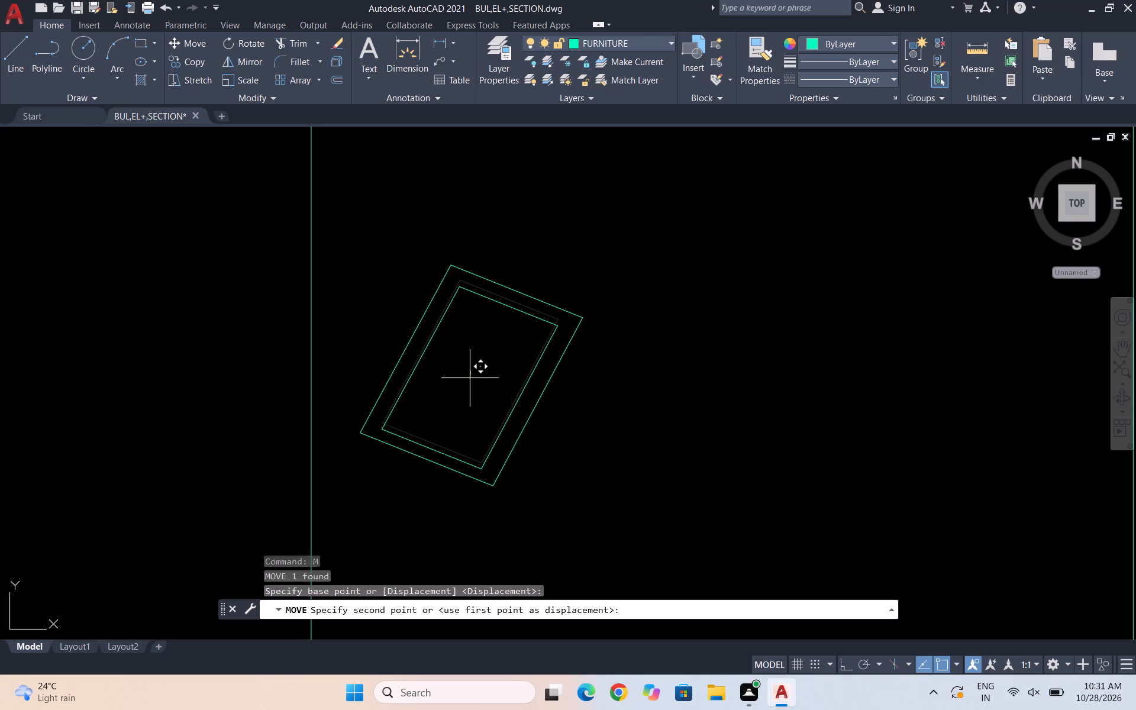
click(469, 373)
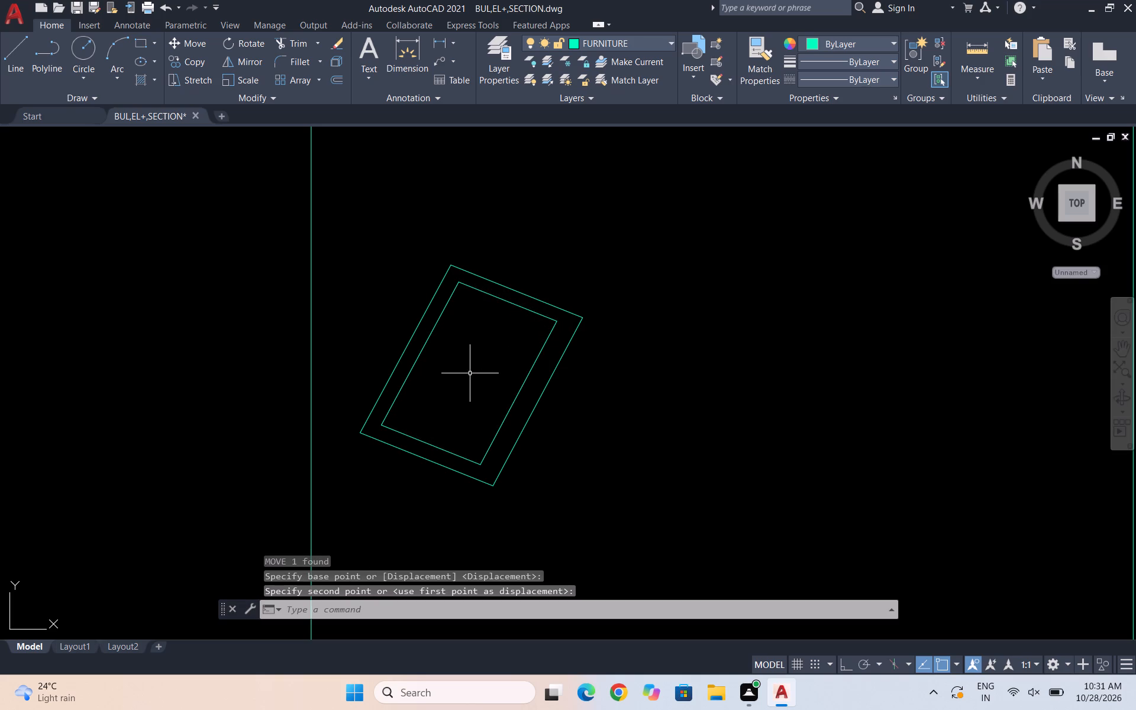
scroll(448, 380, up, 1)
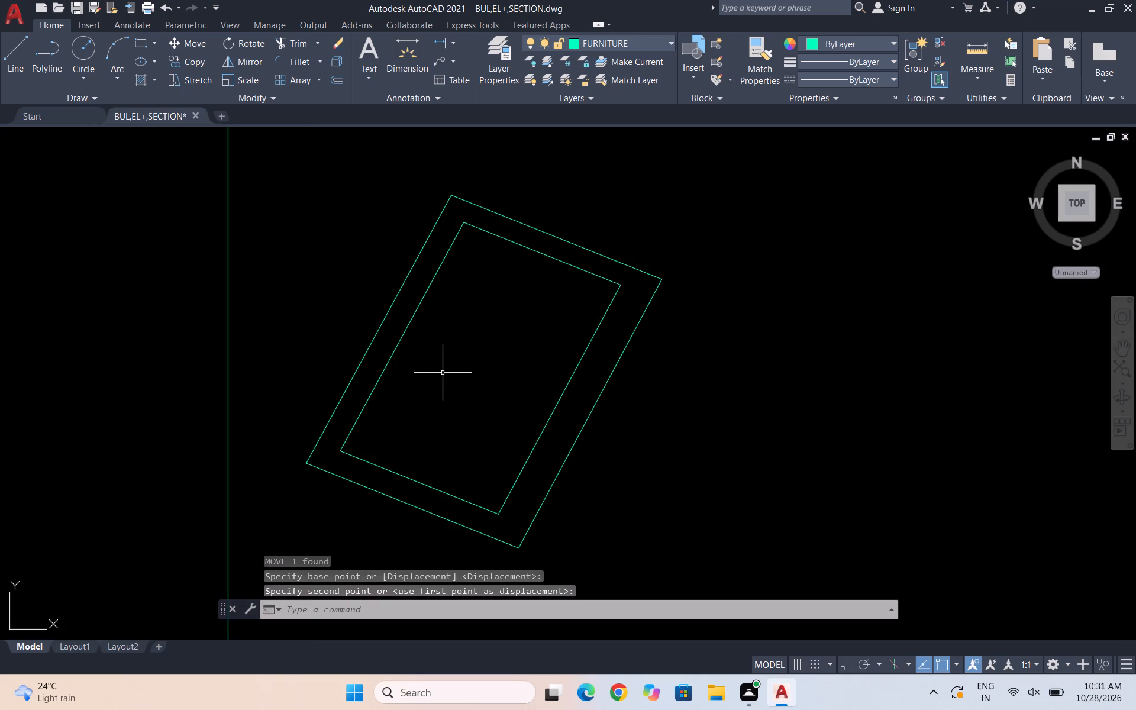
key(Escape)
key(Escape)
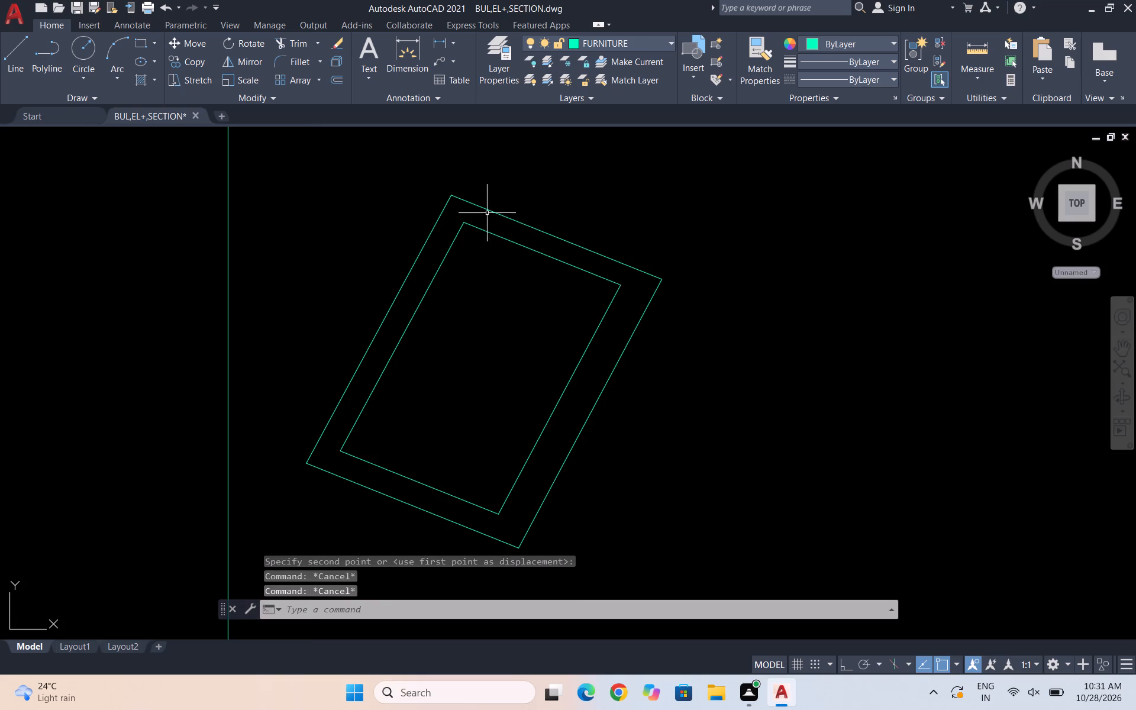
Move the inner outline slightly southeast from its centre to even out the gaps to the outer outline.
scroll(498, 242, up, 1)
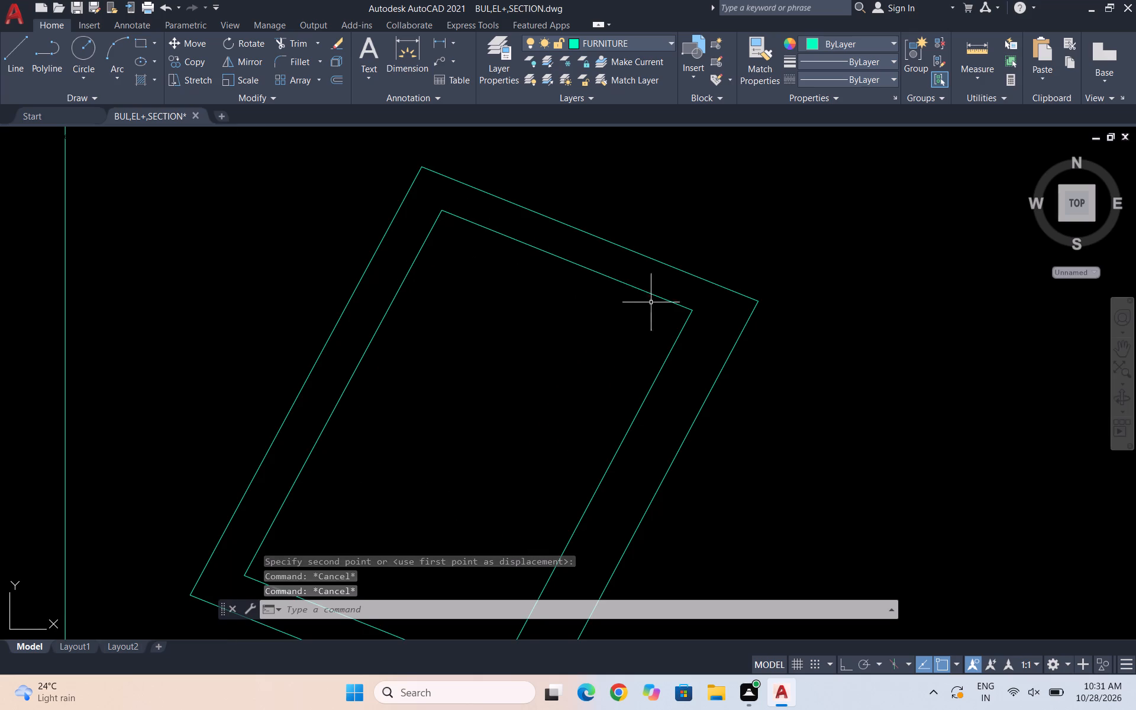
click(682, 333)
key(m)
key(Return)
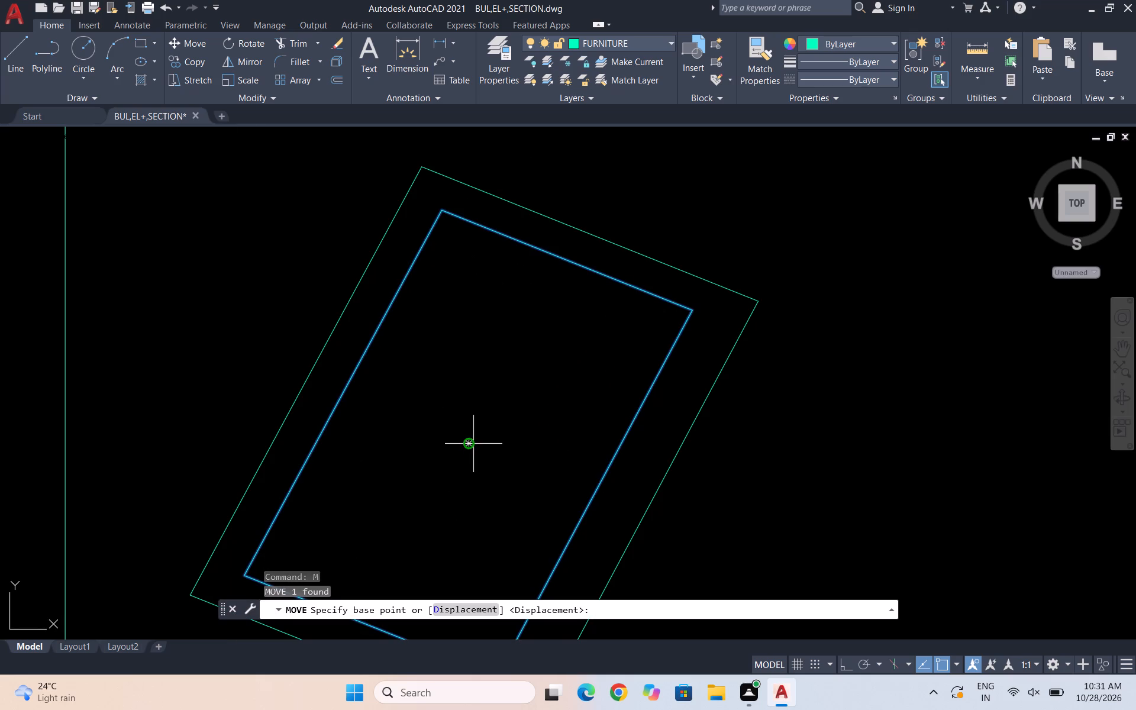
click(469, 444)
click(475, 448)
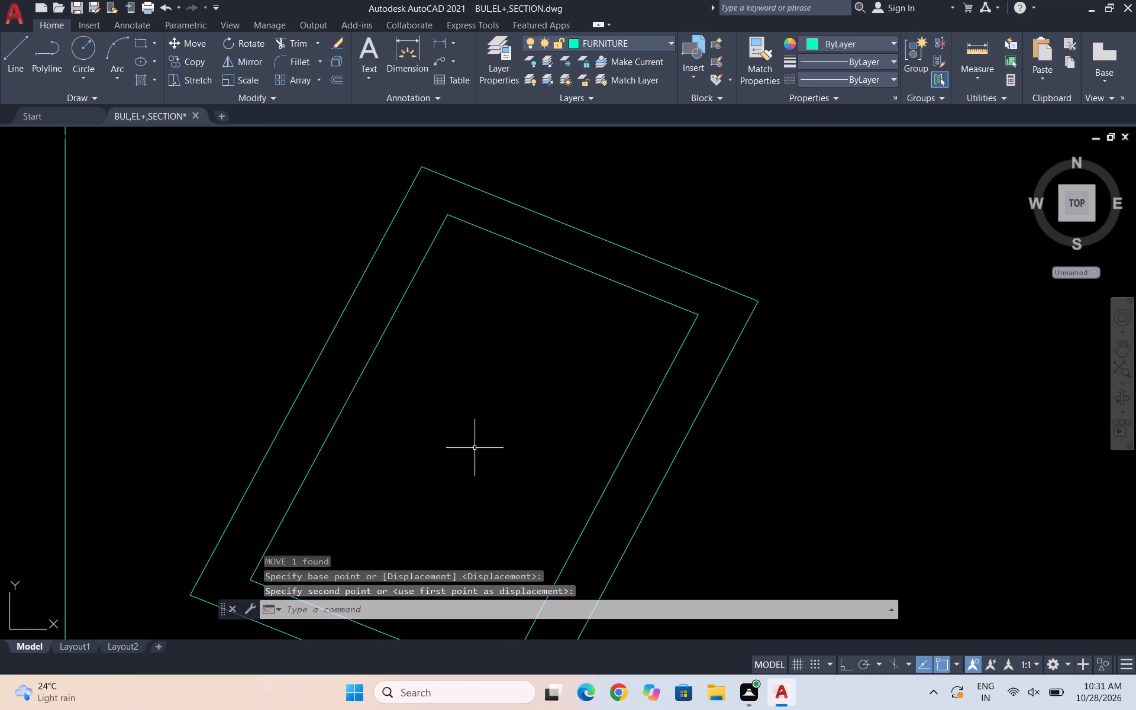
scroll(693, 260, down, 2)
key(Escape)
key(Escape)
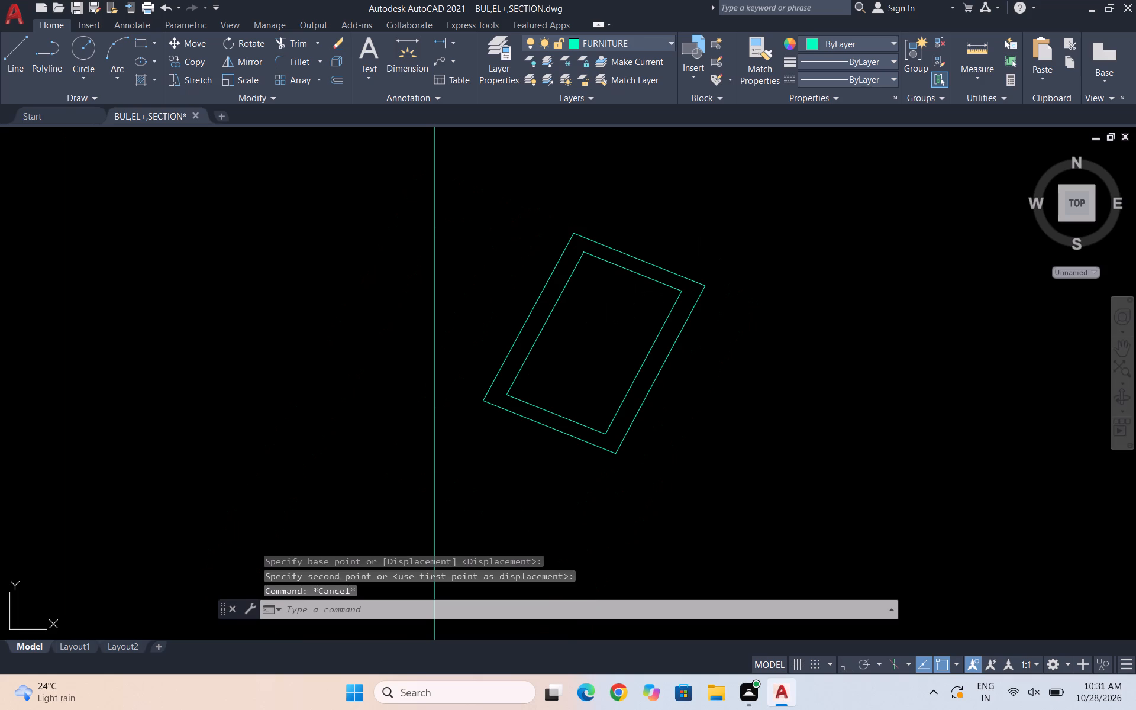
Draw a line joining the inner outline's top corner to the outer outline's top corner on the tilted frame.
key(l)
key(Return)
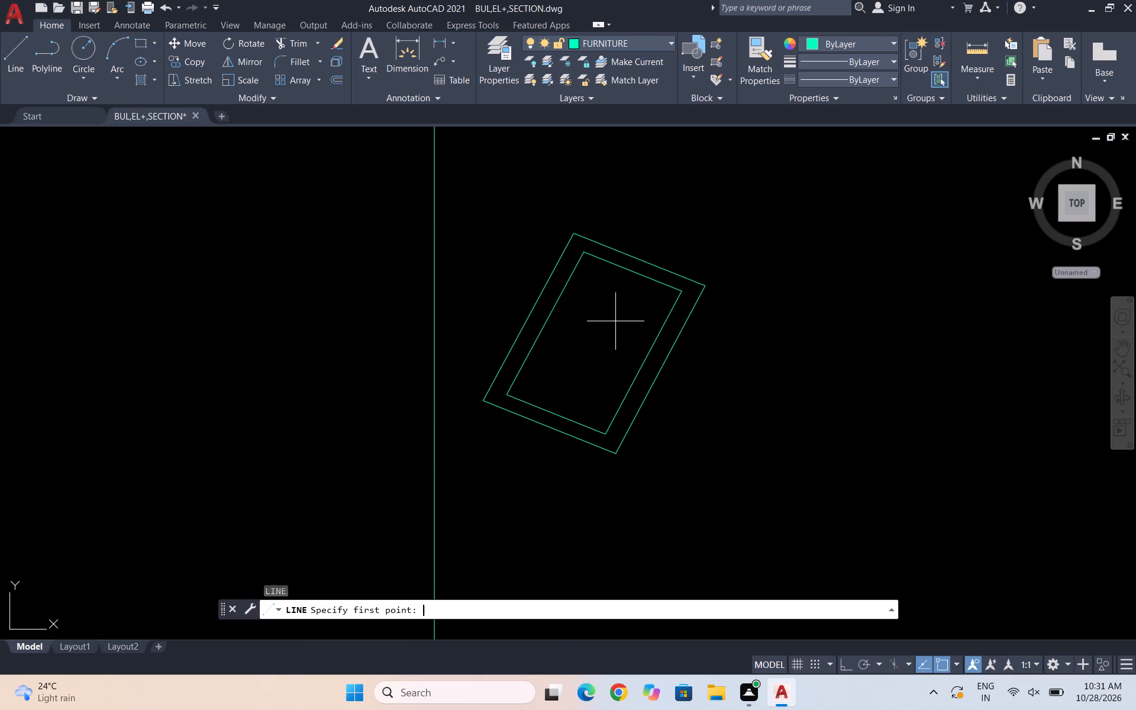
scroll(584, 247, up, 3)
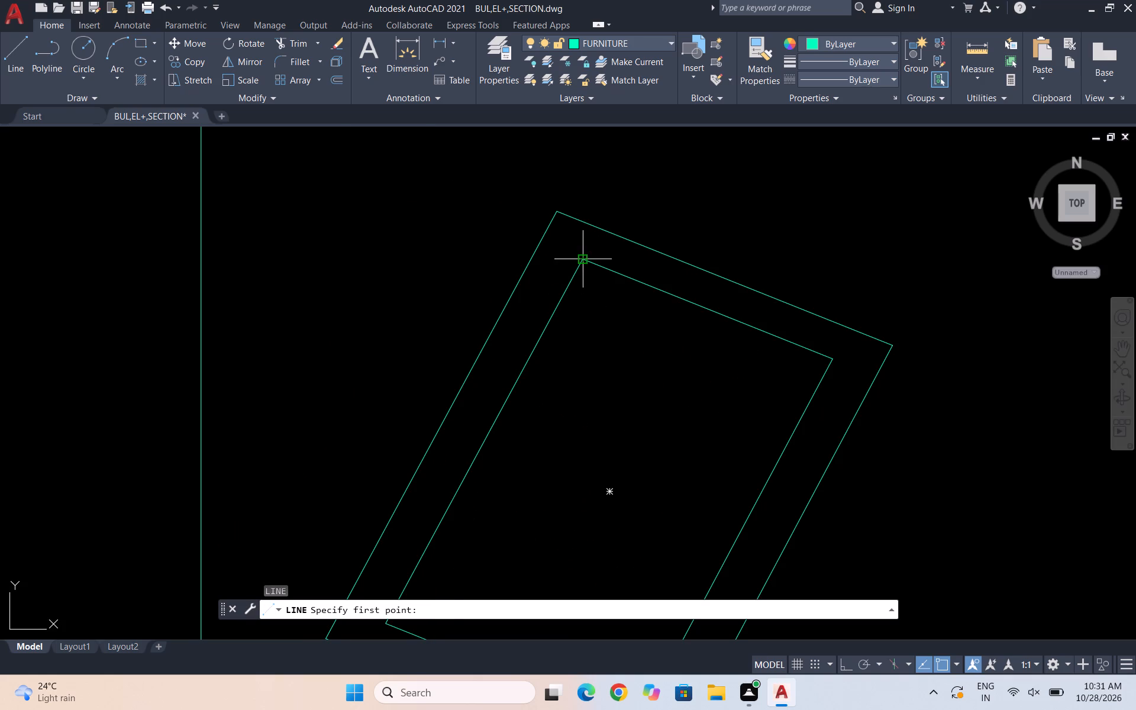
click(585, 263)
click(559, 214)
key(Escape)
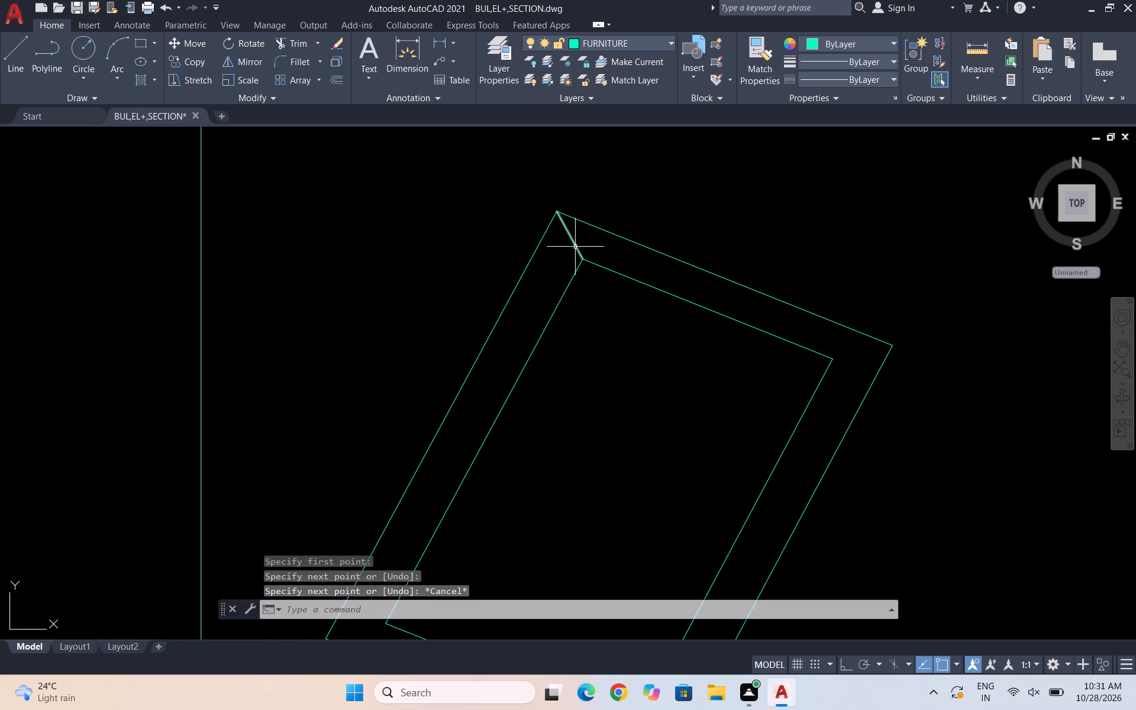
Copy the top corner line a short distance down the frame's west side, with its inner end on the inner outline.
scroll(573, 253, up, 2)
click(596, 233)
click(546, 248)
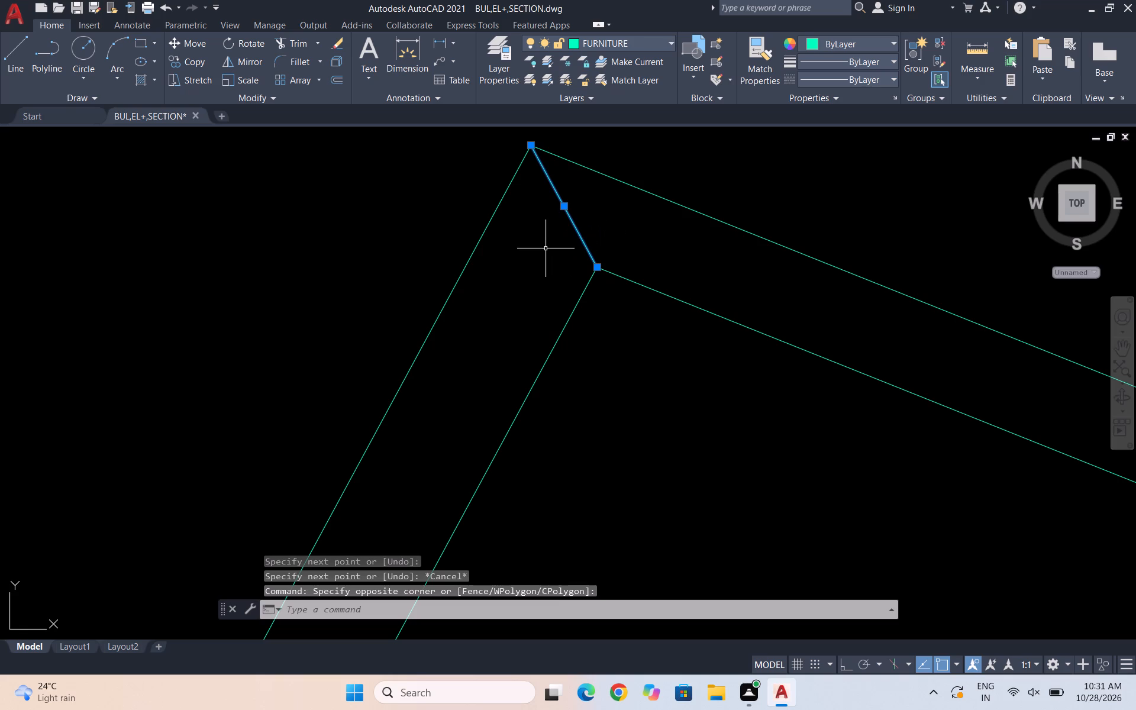
key(c)
key(o)
key(Return)
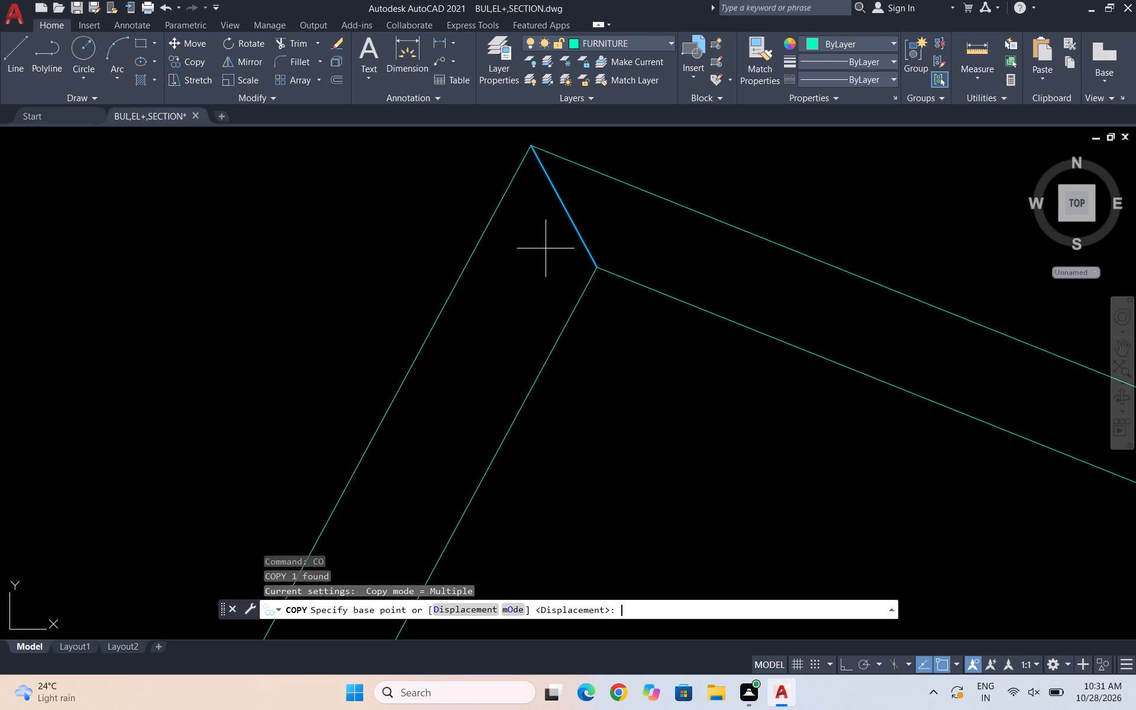
click(595, 268)
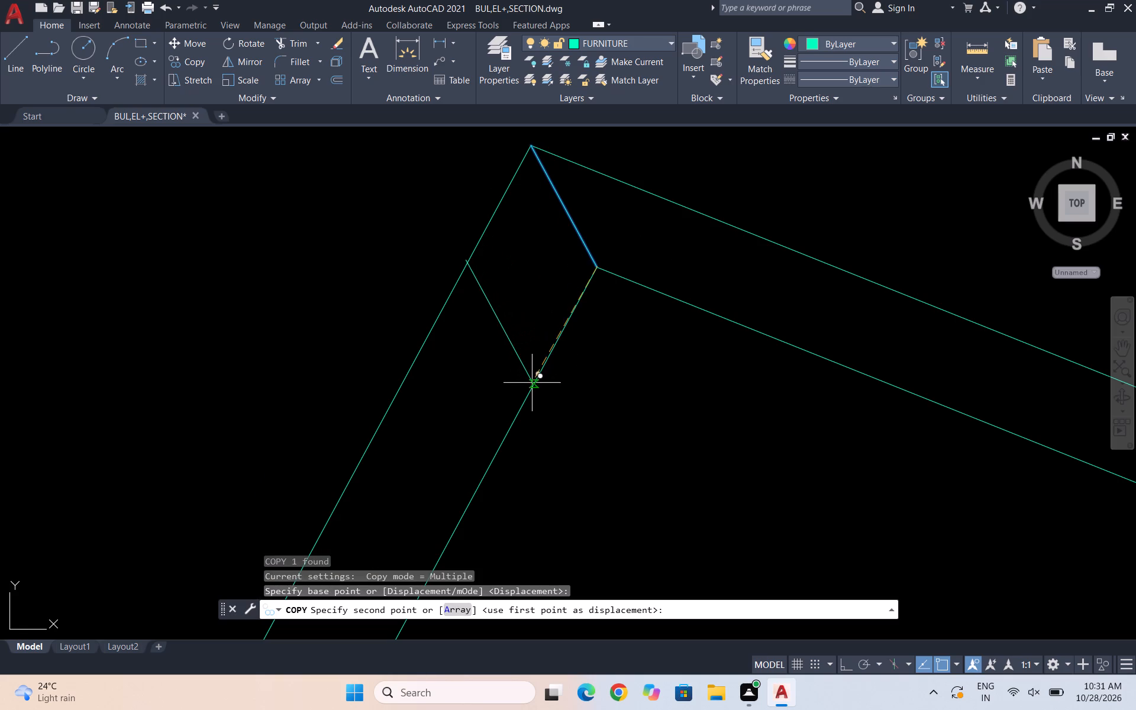
click(530, 390)
scroll(589, 220, down, 4)
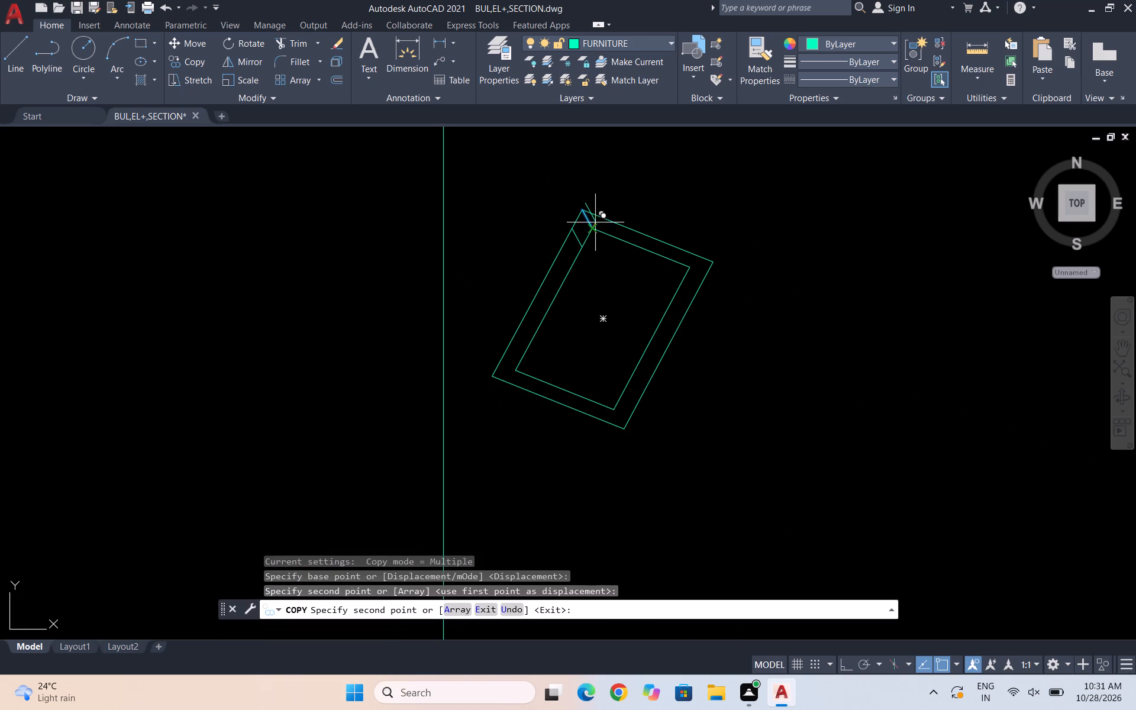
key(Escape)
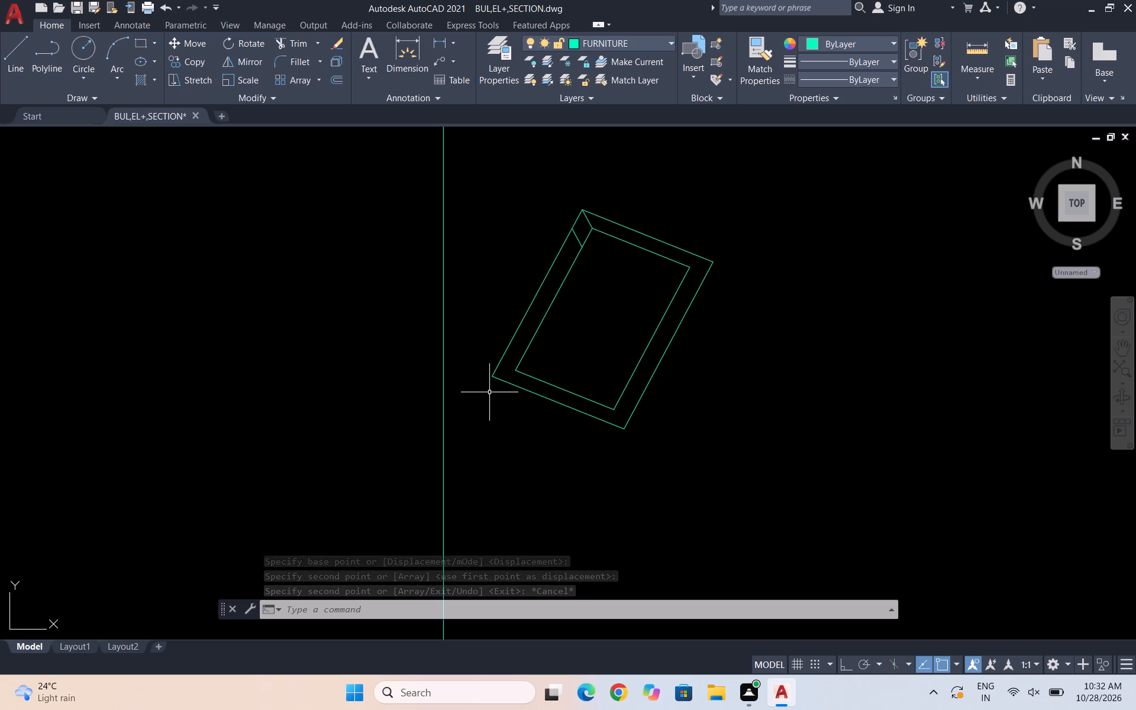
key(Escape)
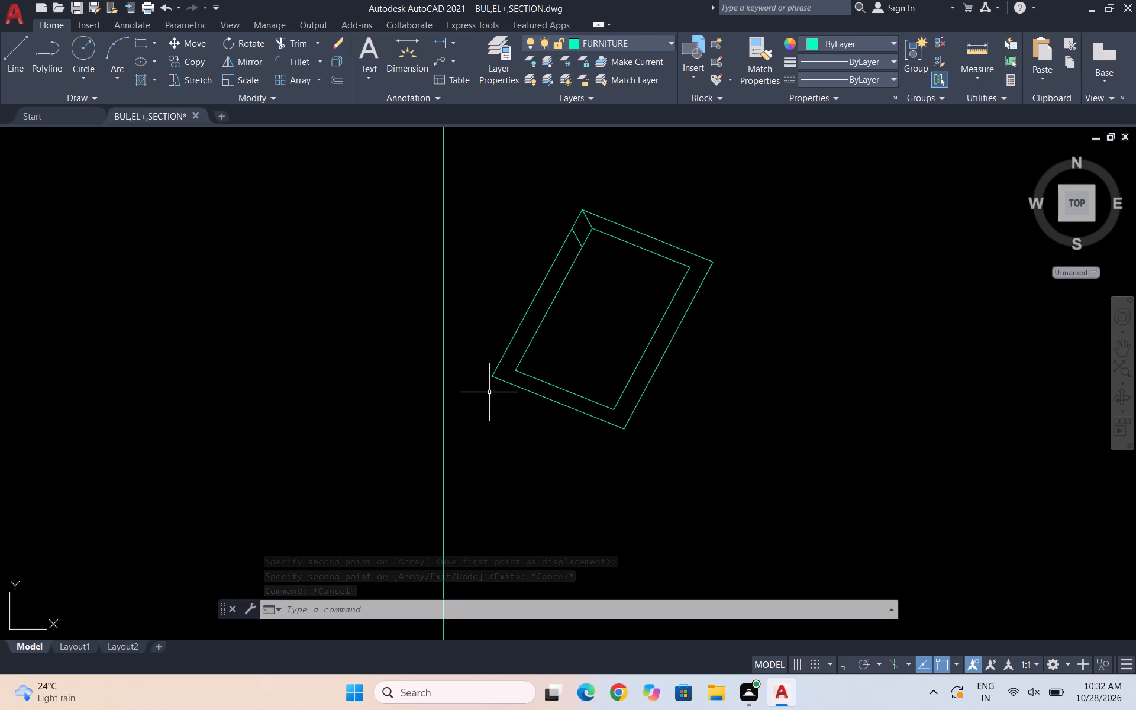
Draw a line joining the inner outline's west corner to the outer outline's west corner on the tilted frame.
key(Escape)
key(l)
key(Return)
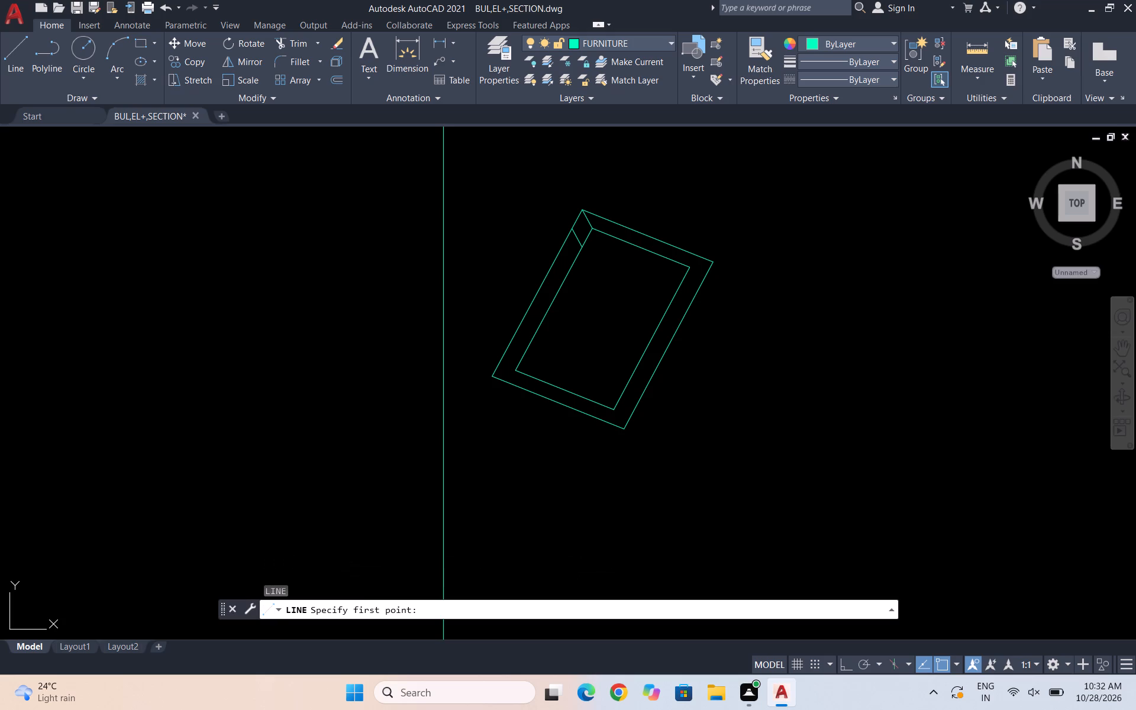
scroll(459, 372, up, 1)
scroll(541, 360, up, 3)
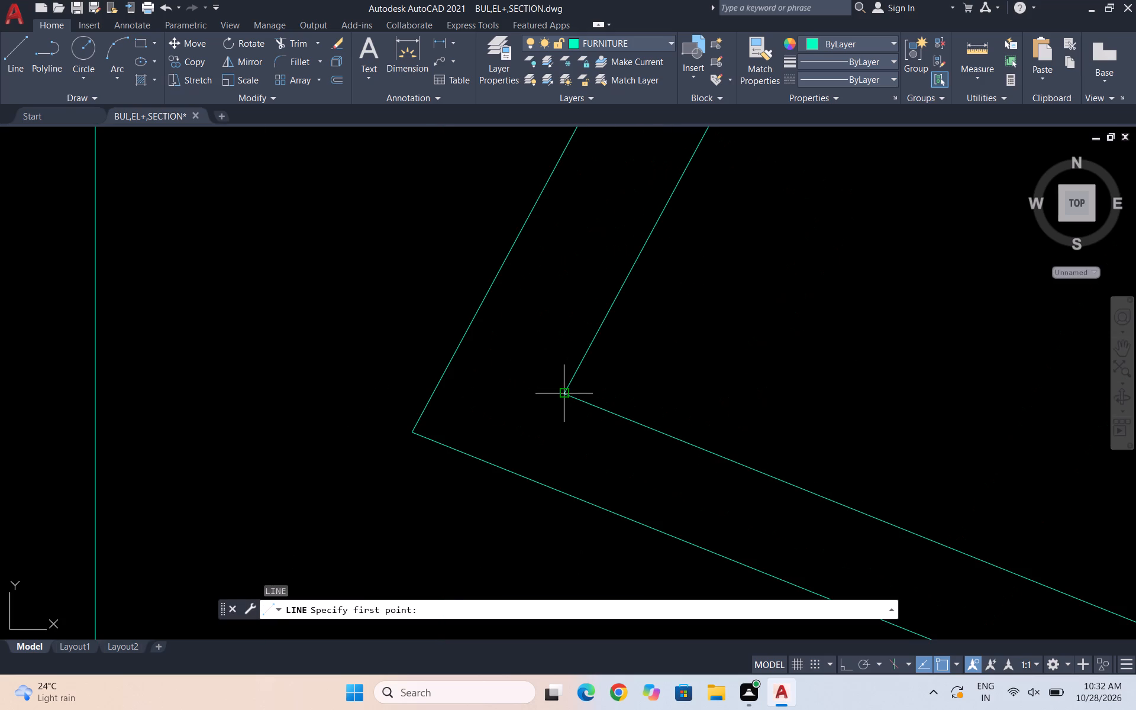
click(566, 390)
click(409, 433)
key(Escape)
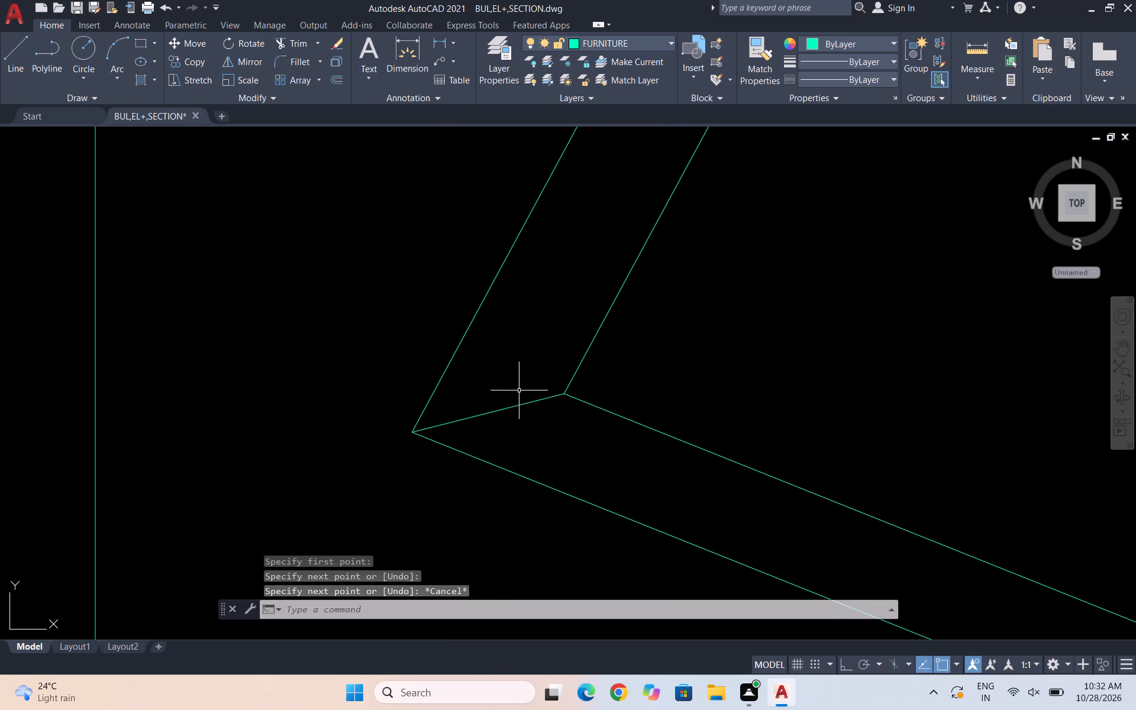
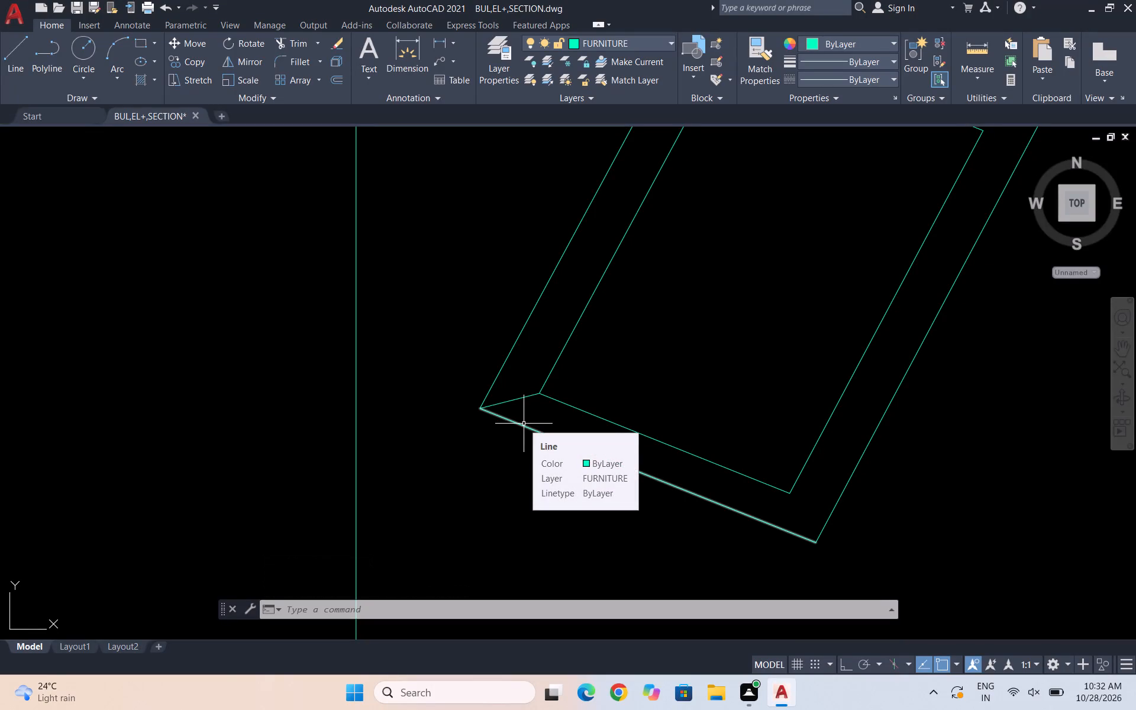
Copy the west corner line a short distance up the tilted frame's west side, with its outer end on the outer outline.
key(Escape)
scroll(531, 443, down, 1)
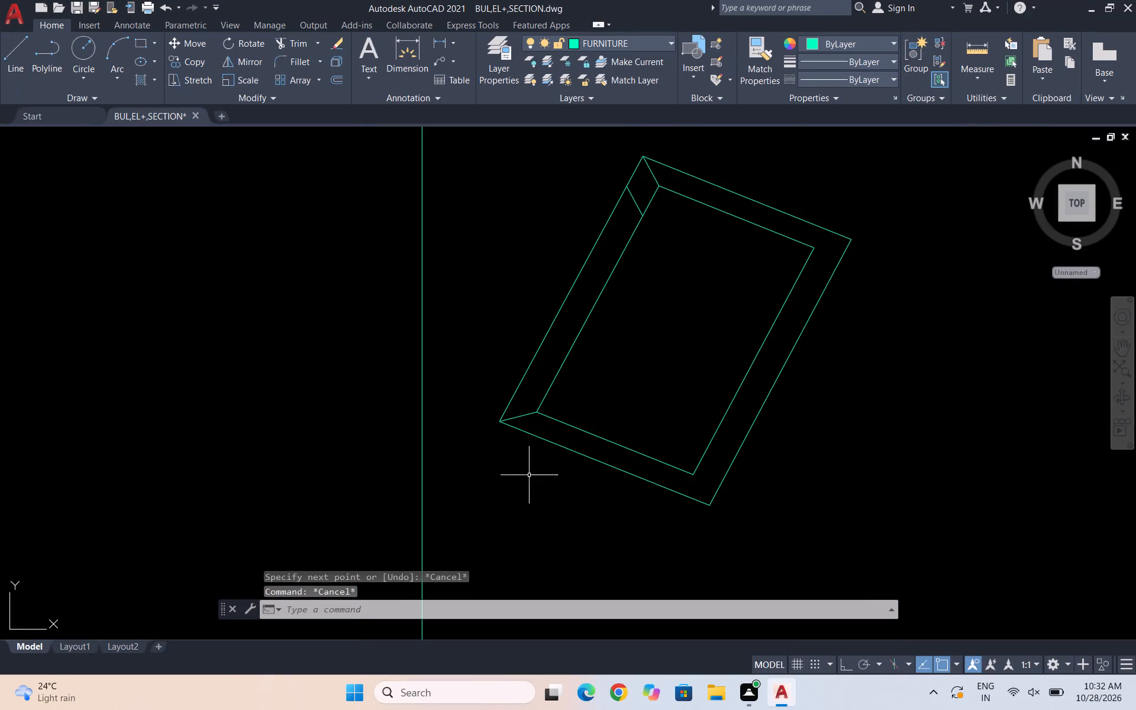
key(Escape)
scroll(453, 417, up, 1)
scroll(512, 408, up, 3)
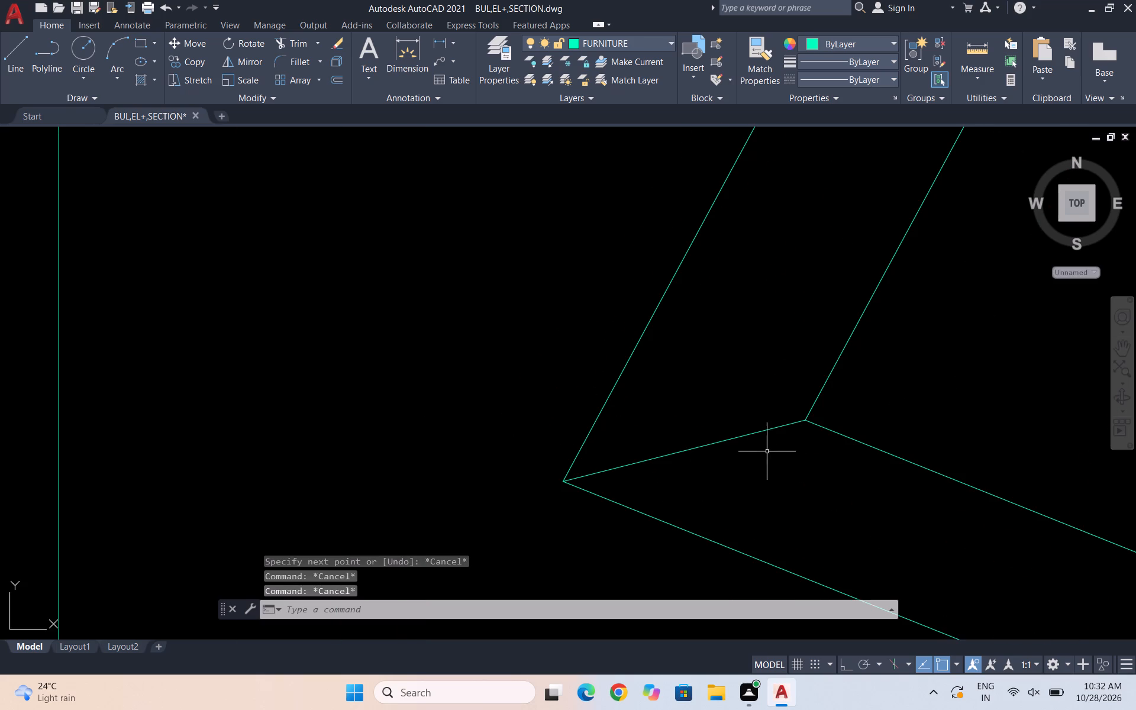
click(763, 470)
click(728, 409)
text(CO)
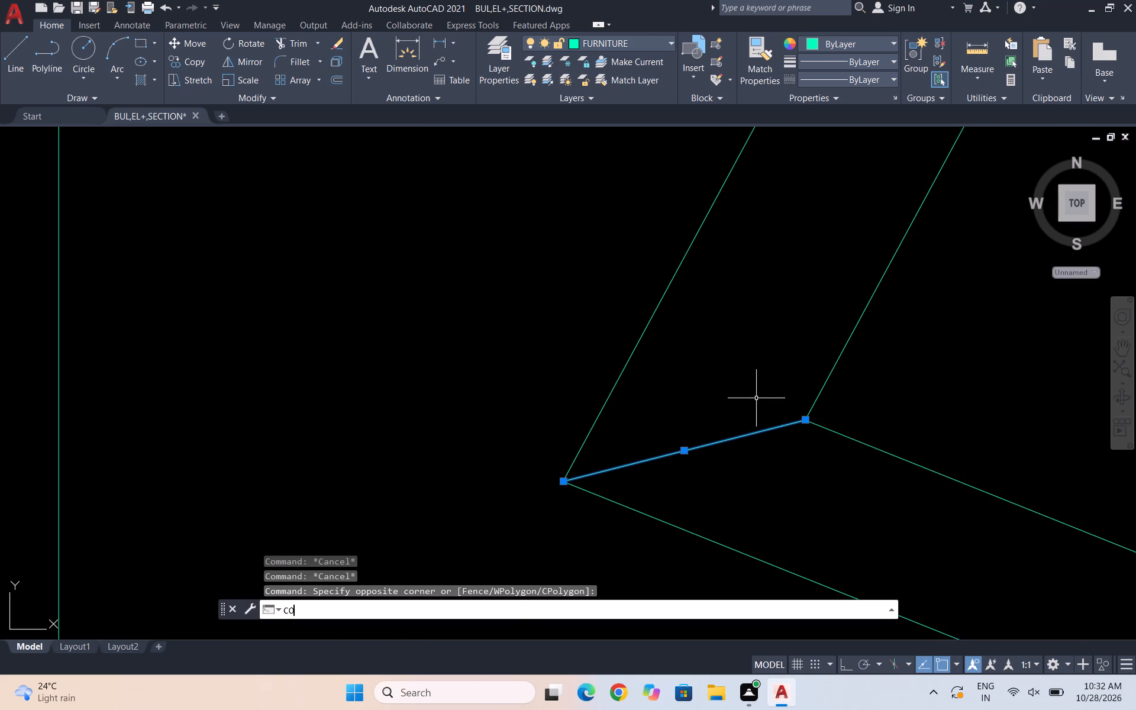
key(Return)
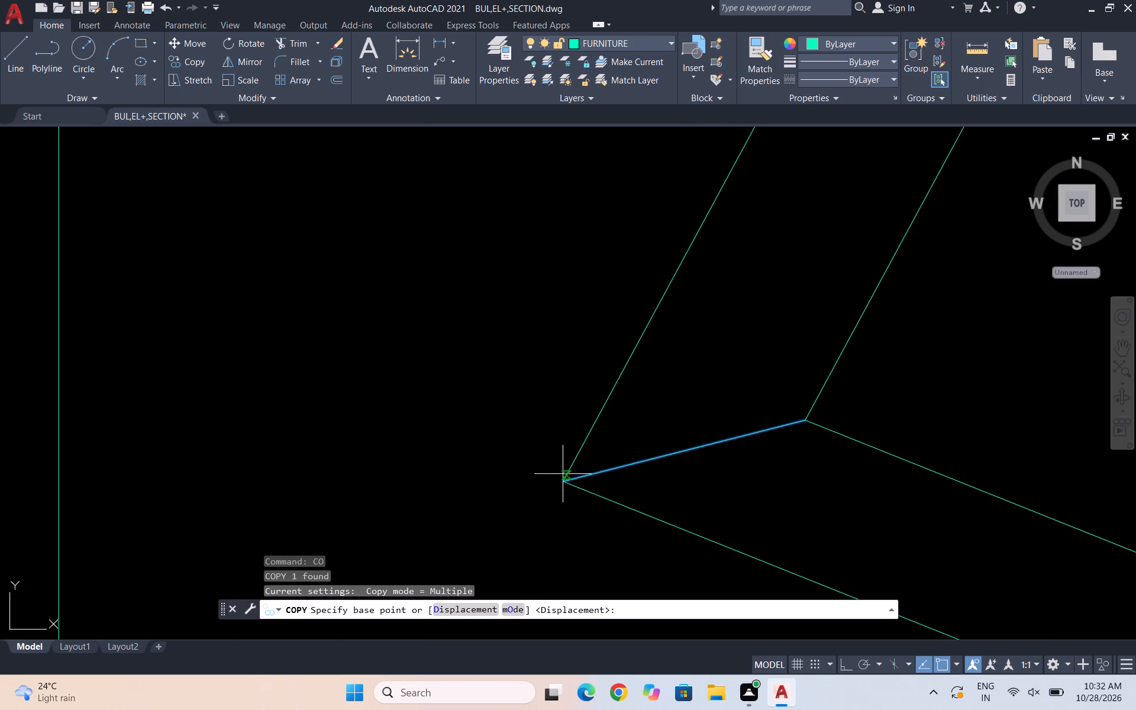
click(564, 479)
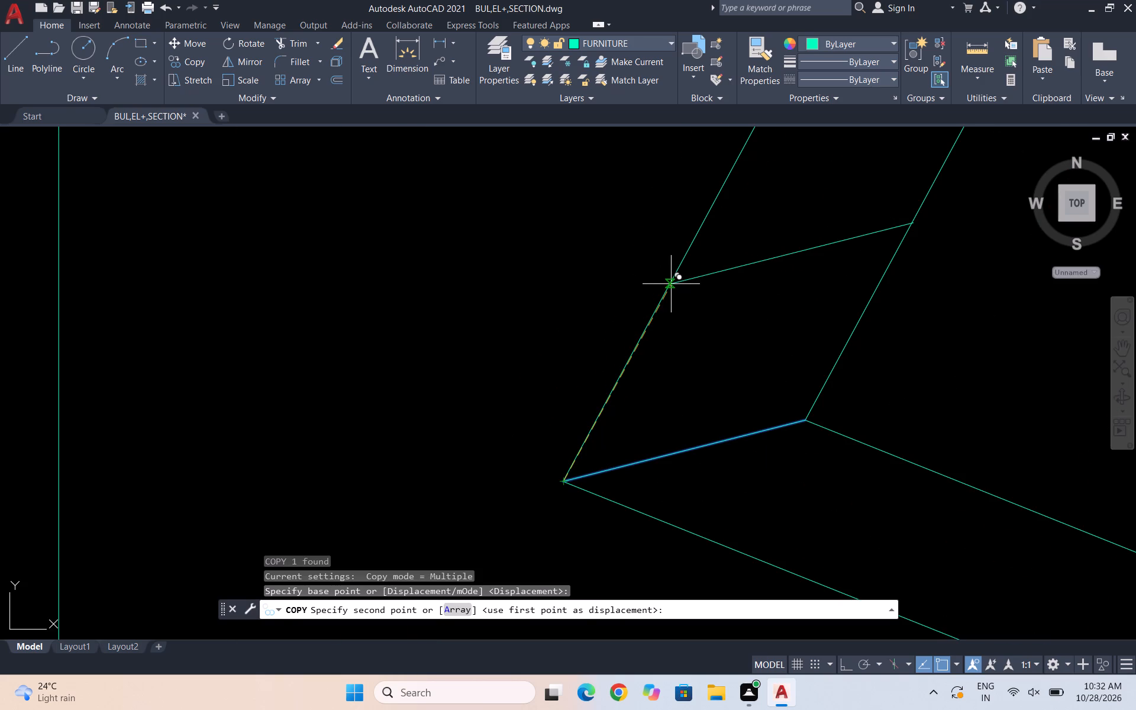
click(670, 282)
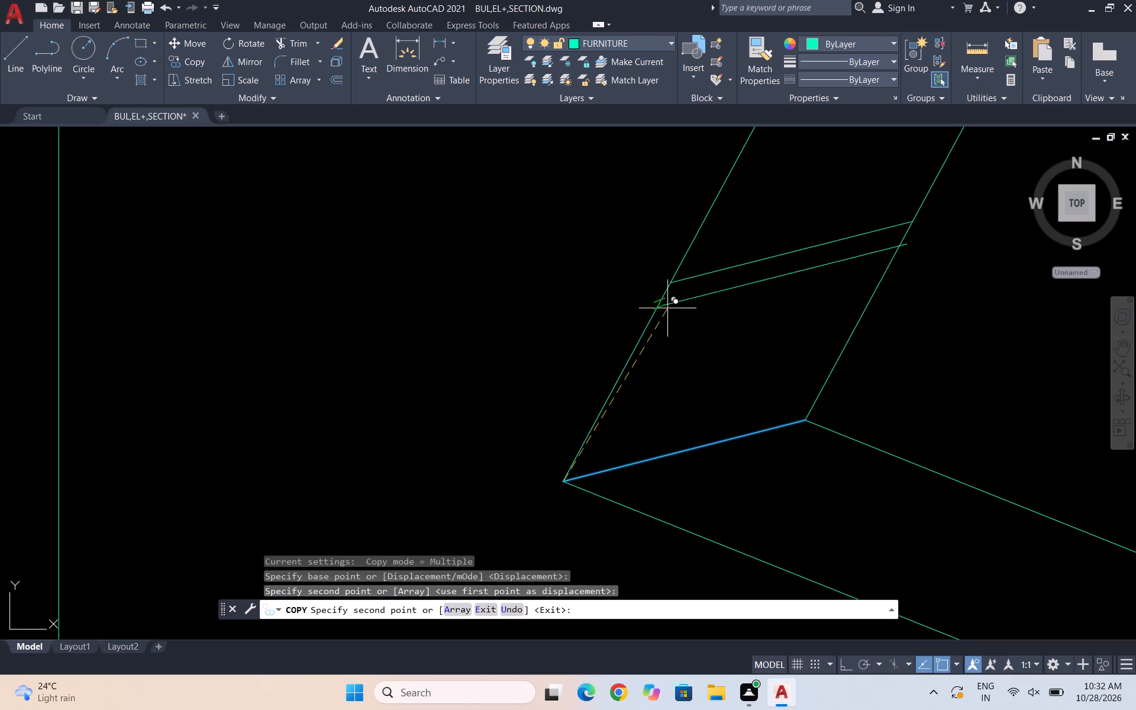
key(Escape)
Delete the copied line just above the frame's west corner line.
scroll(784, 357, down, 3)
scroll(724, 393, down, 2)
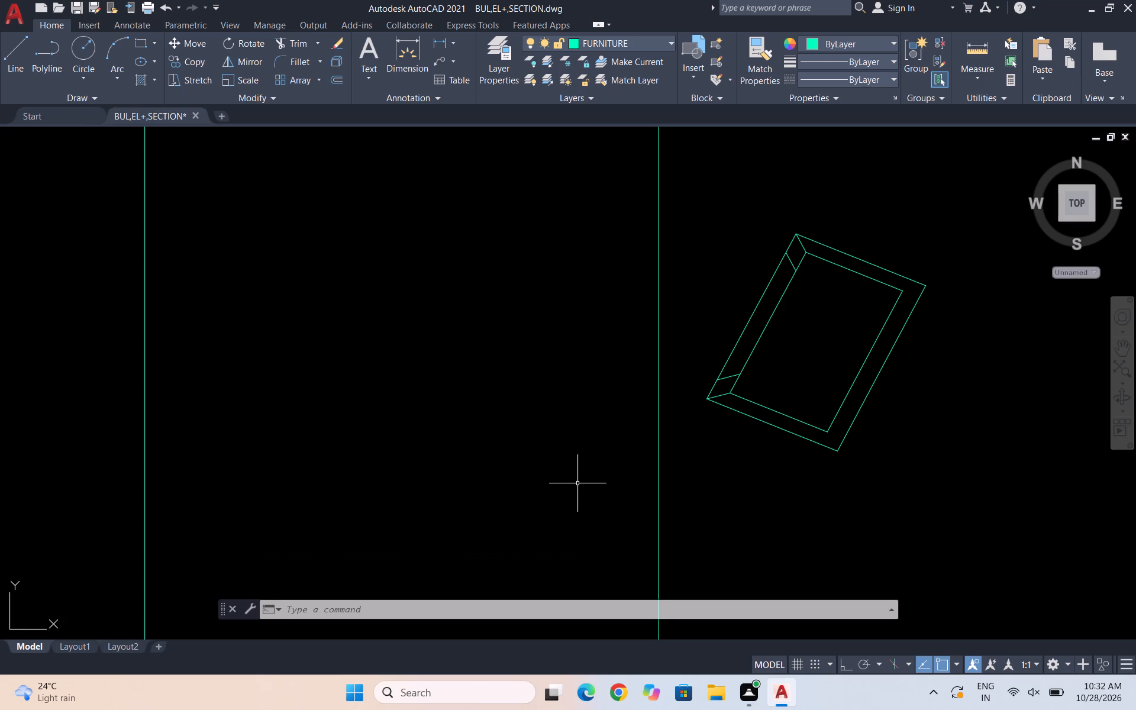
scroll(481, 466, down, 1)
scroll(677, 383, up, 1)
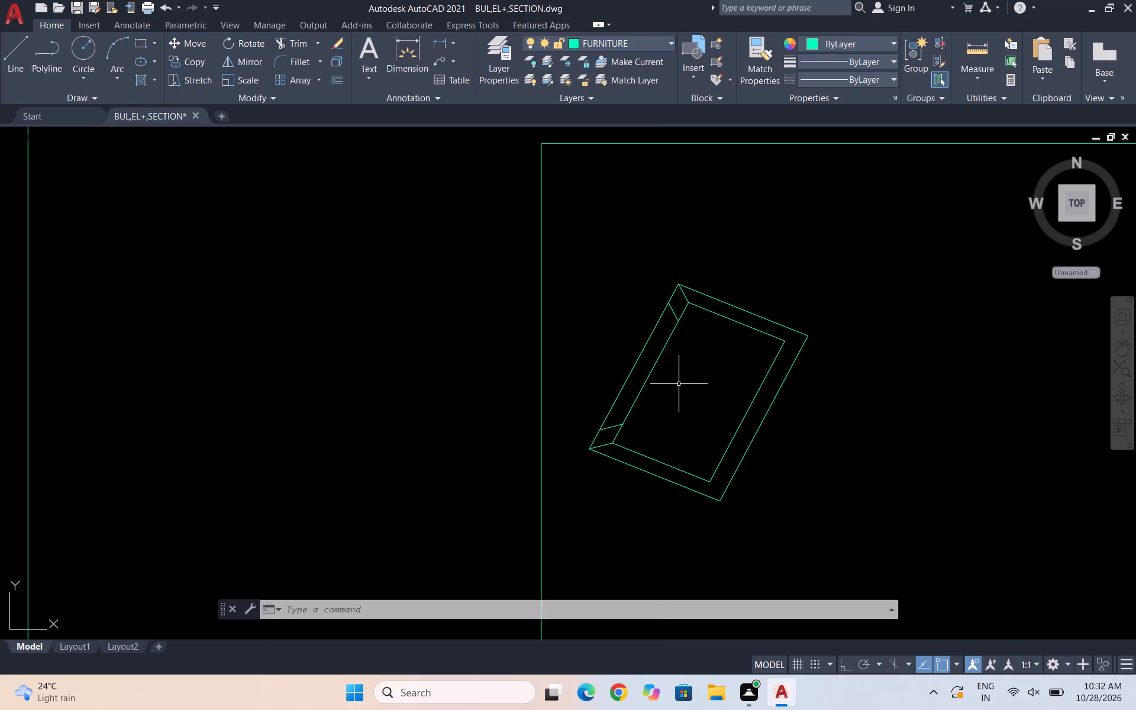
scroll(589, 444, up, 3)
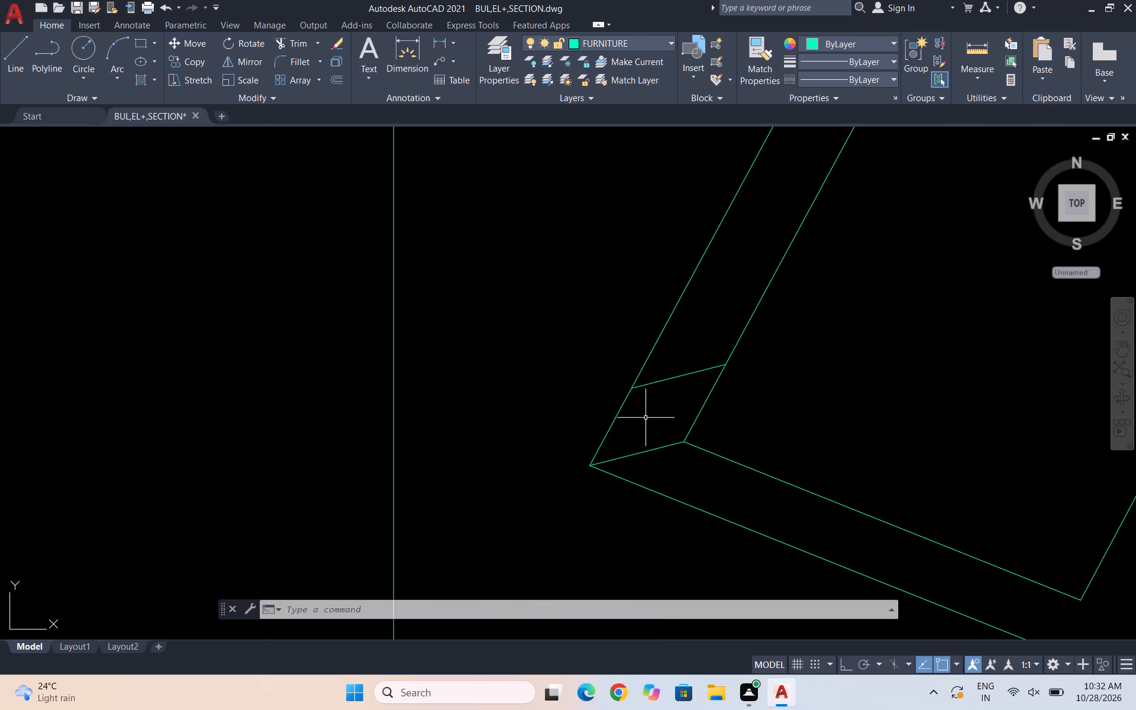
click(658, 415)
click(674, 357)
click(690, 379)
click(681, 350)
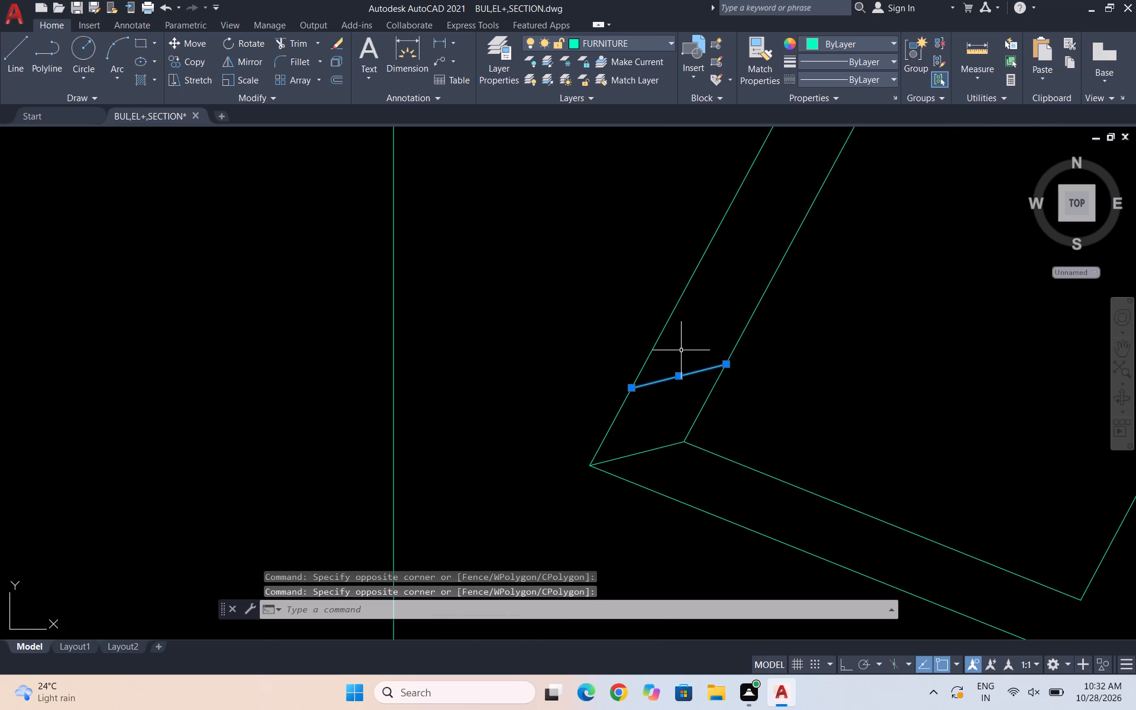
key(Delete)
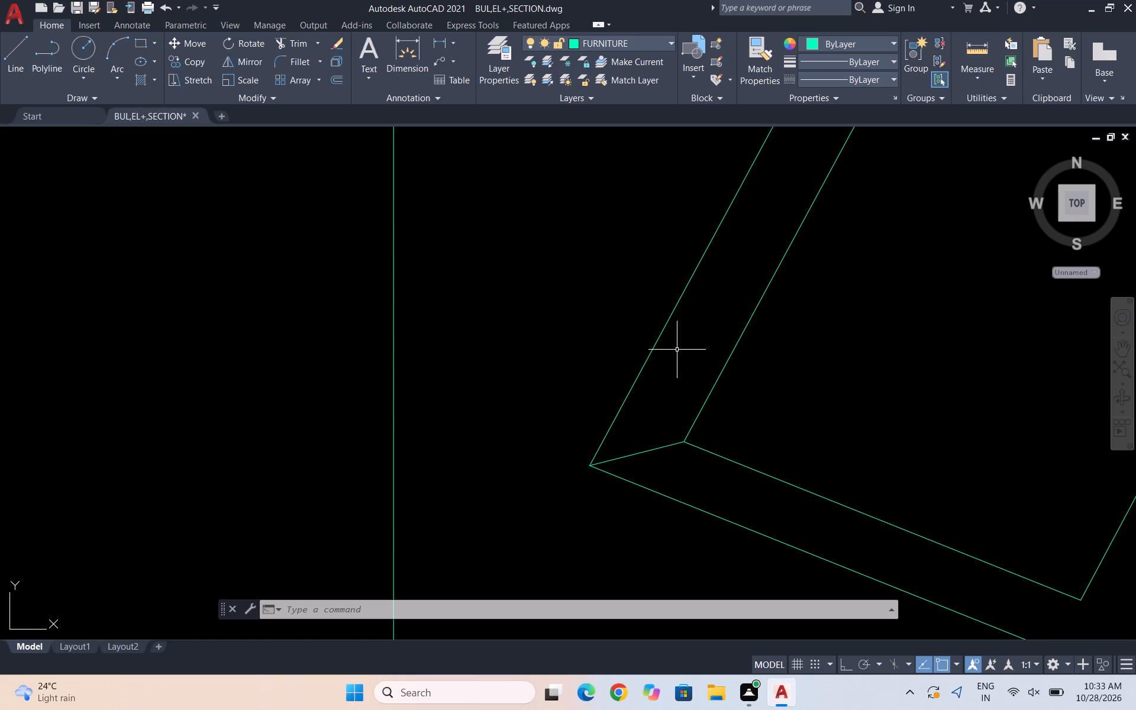
Delete the copied line just below the top corner line on the frame's west side.
scroll(663, 338, down, 3)
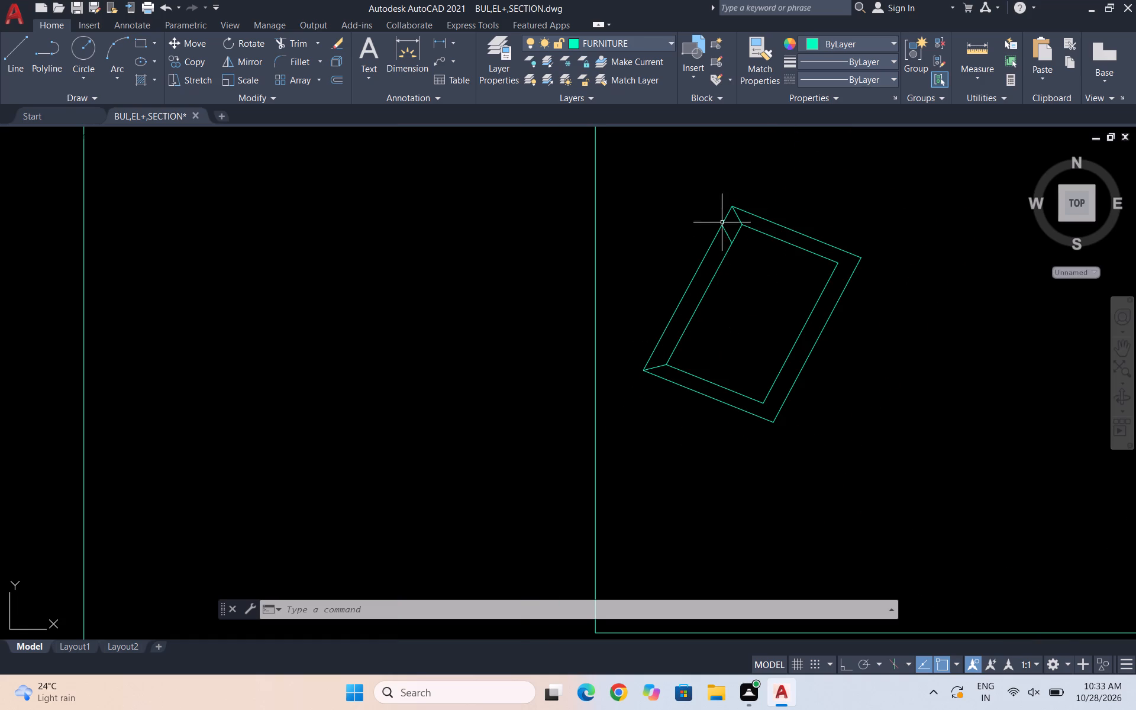
scroll(722, 219, up, 5)
drag(796, 275, 788, 284)
click(695, 346)
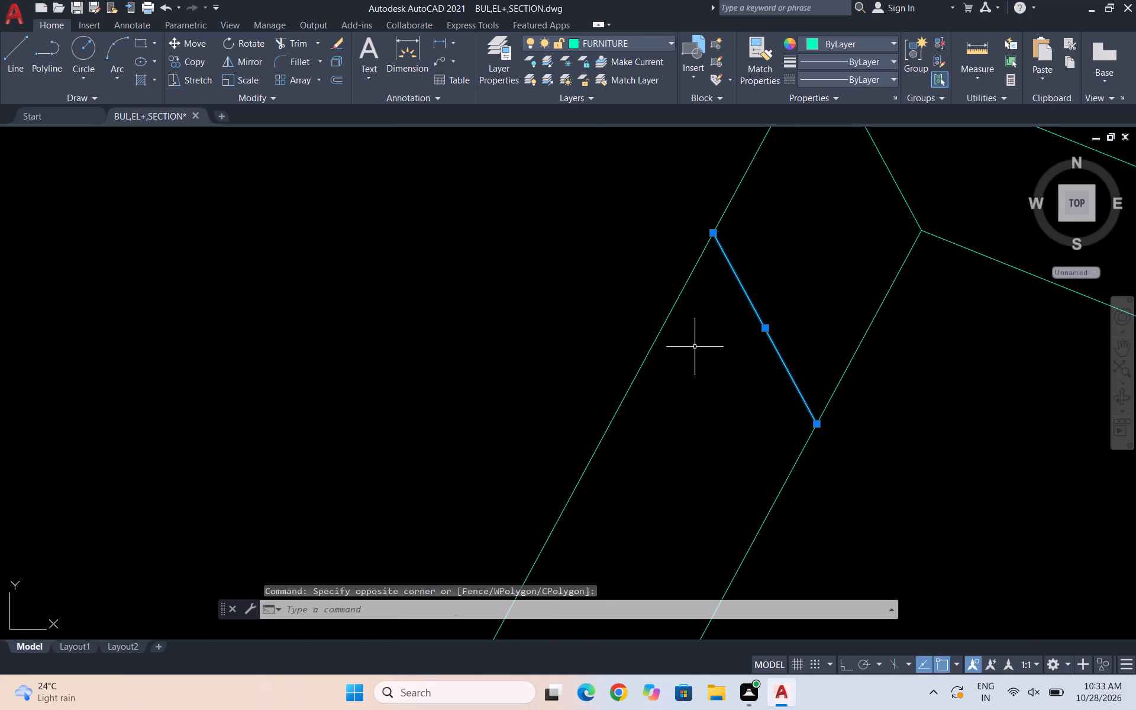
key(Delete)
key(Delete)
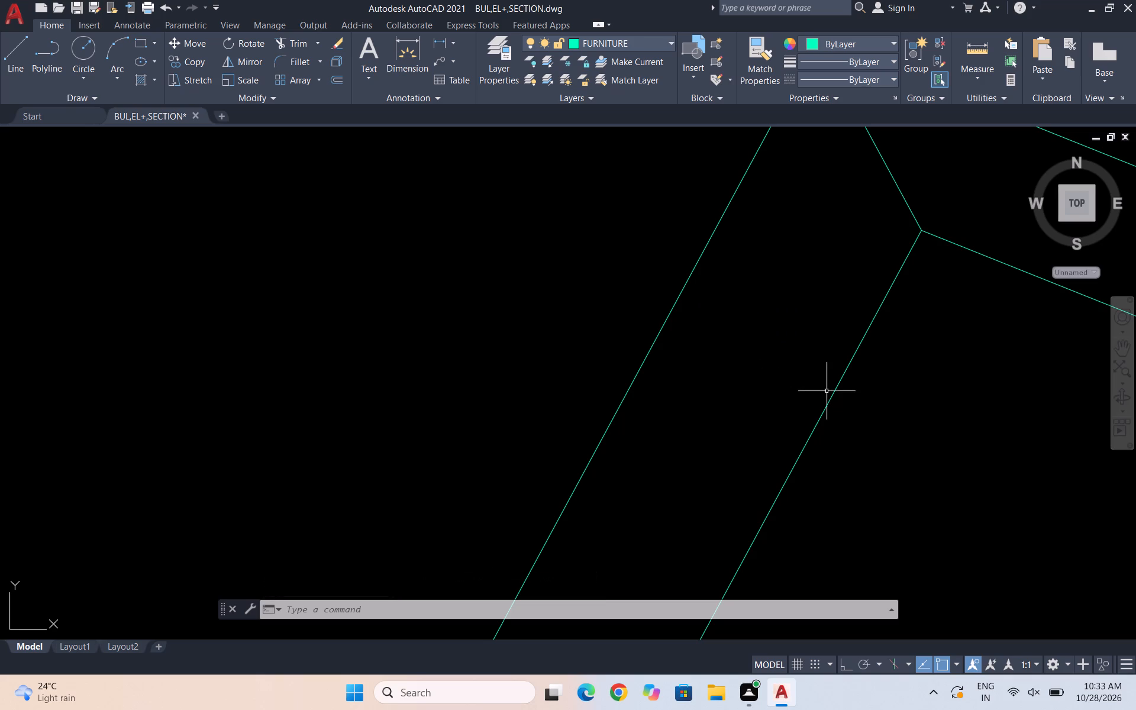
key(Escape)
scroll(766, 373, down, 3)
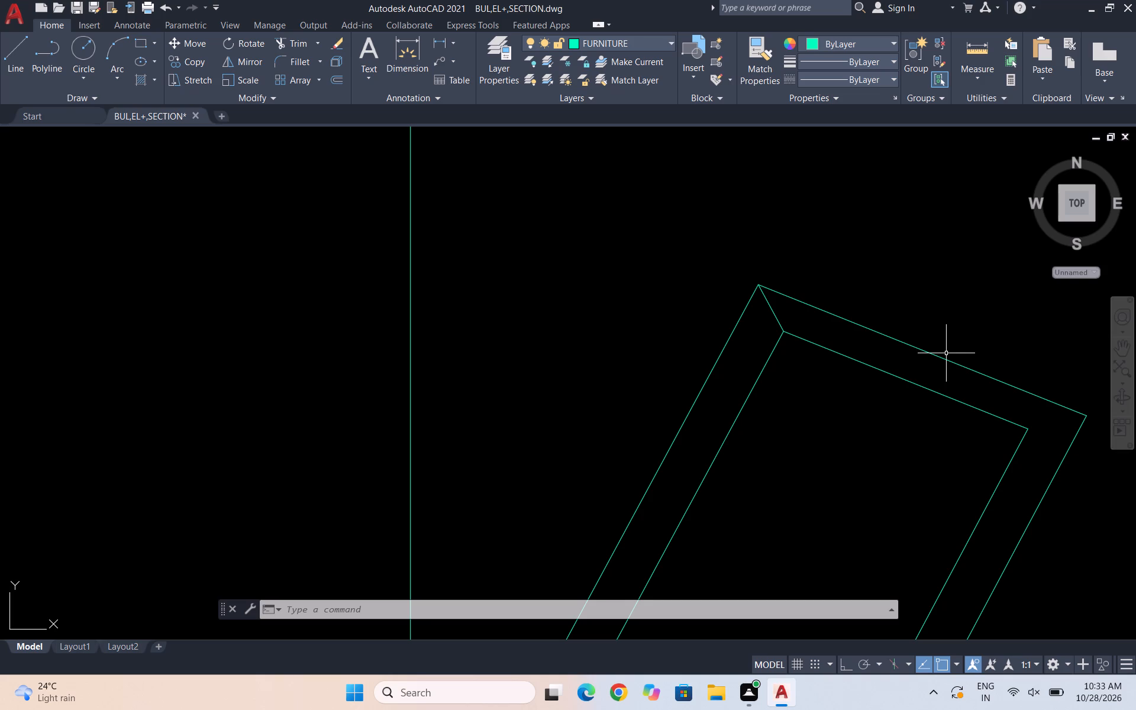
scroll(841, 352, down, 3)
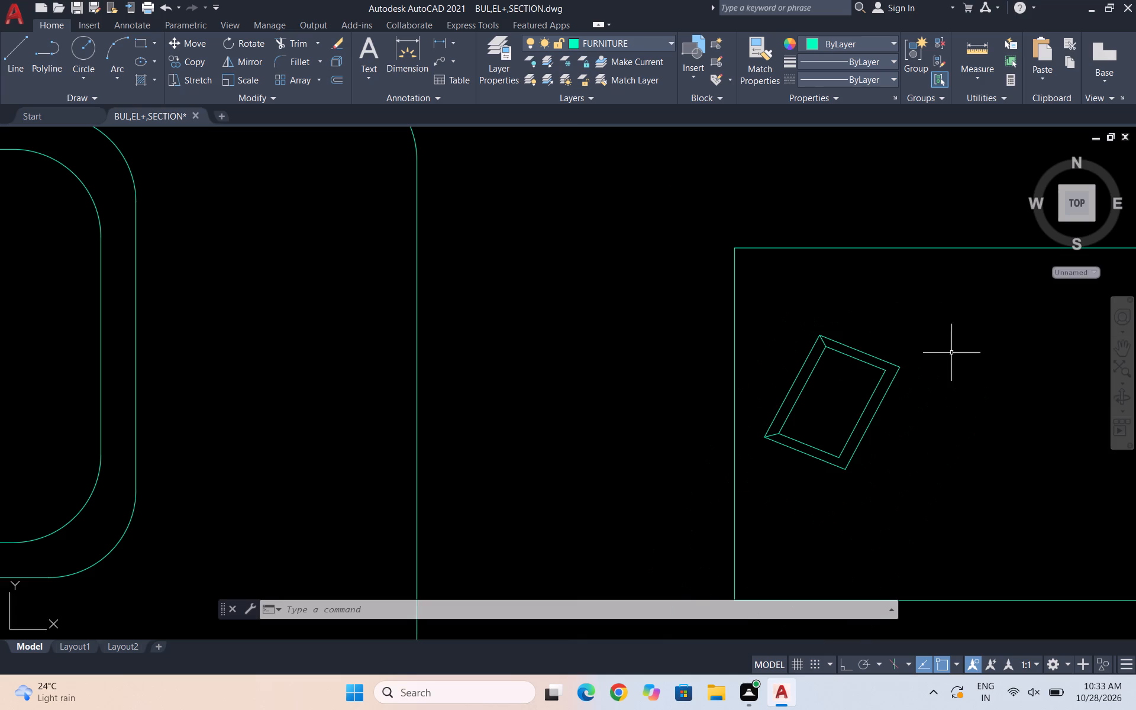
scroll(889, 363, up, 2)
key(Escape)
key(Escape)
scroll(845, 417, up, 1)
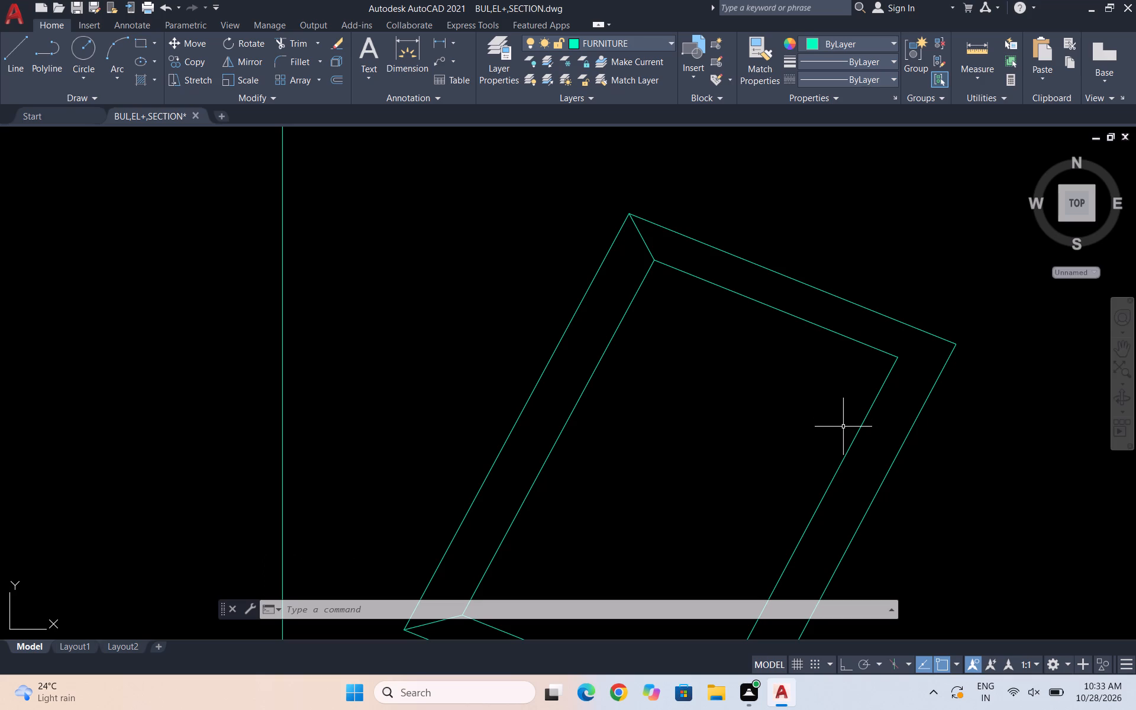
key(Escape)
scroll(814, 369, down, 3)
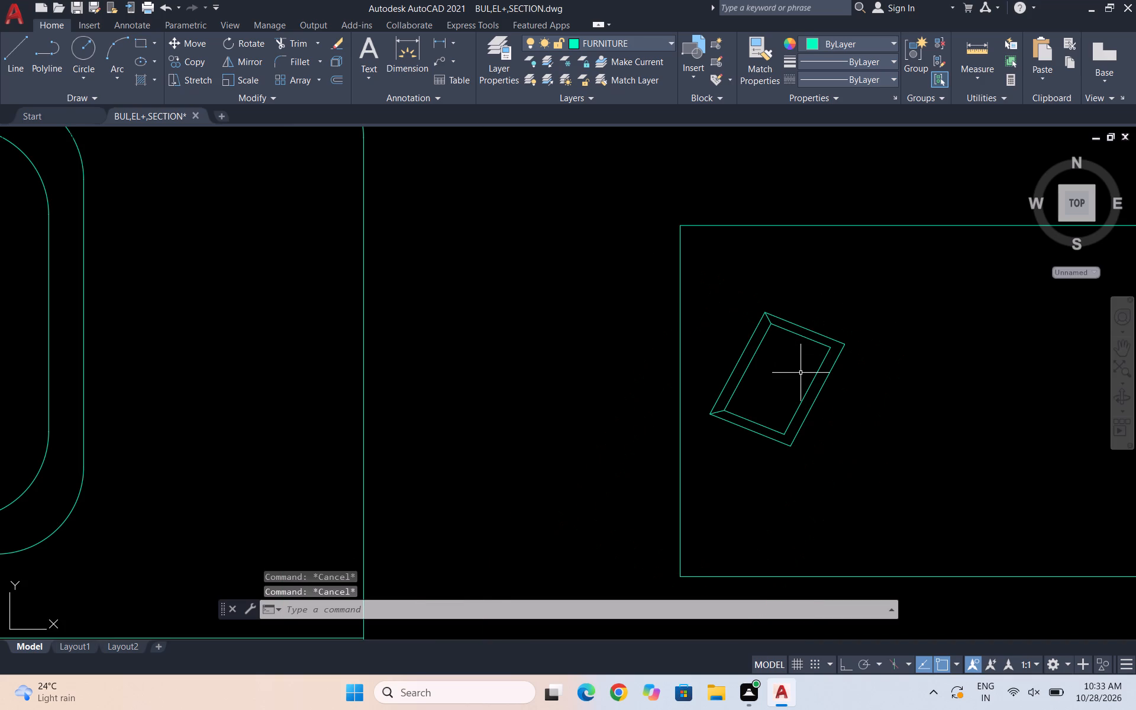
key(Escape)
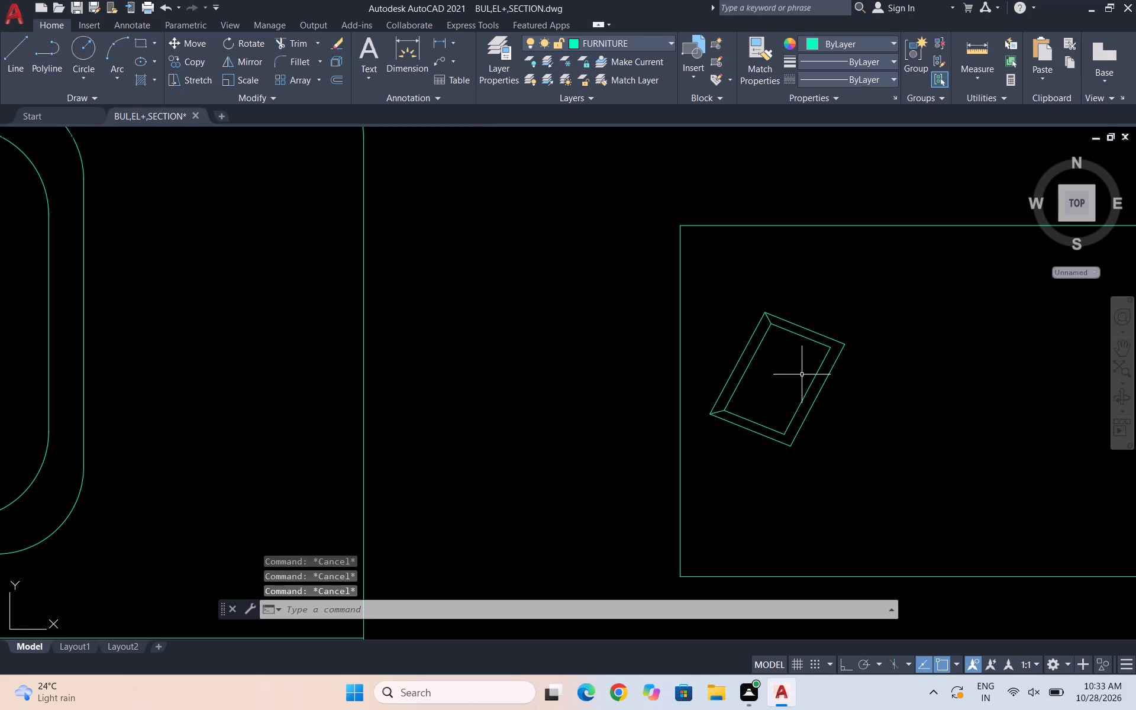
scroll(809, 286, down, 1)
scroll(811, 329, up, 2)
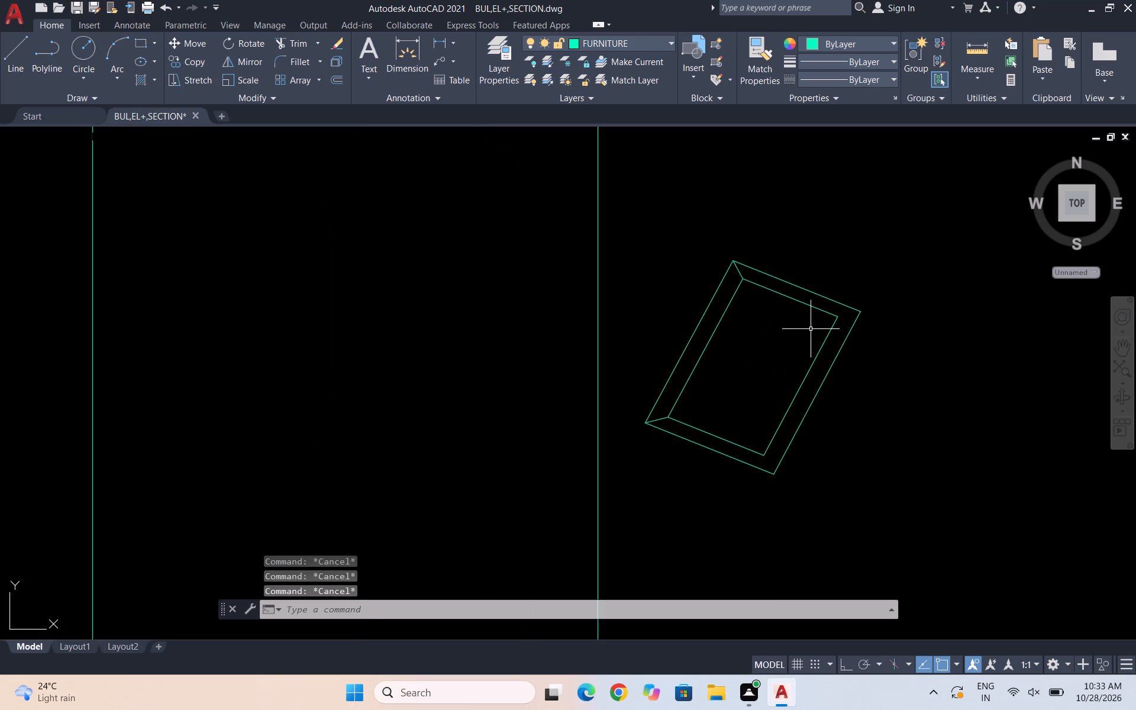
Make LH the current layer.
click(619, 43)
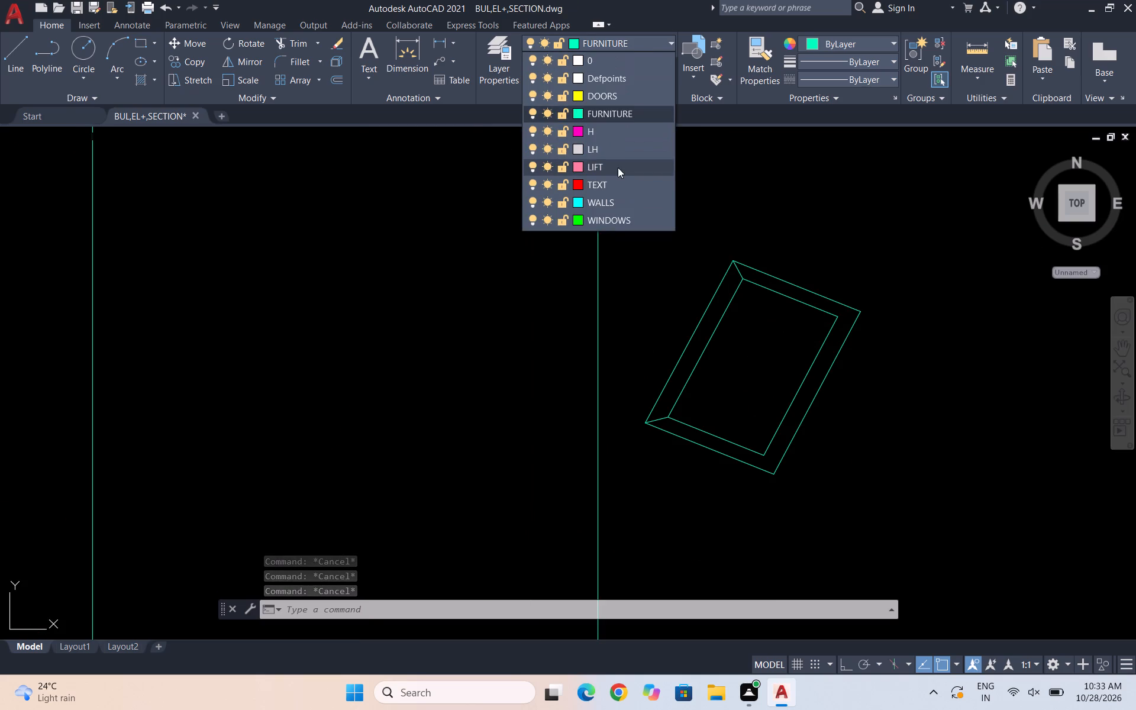
click(604, 153)
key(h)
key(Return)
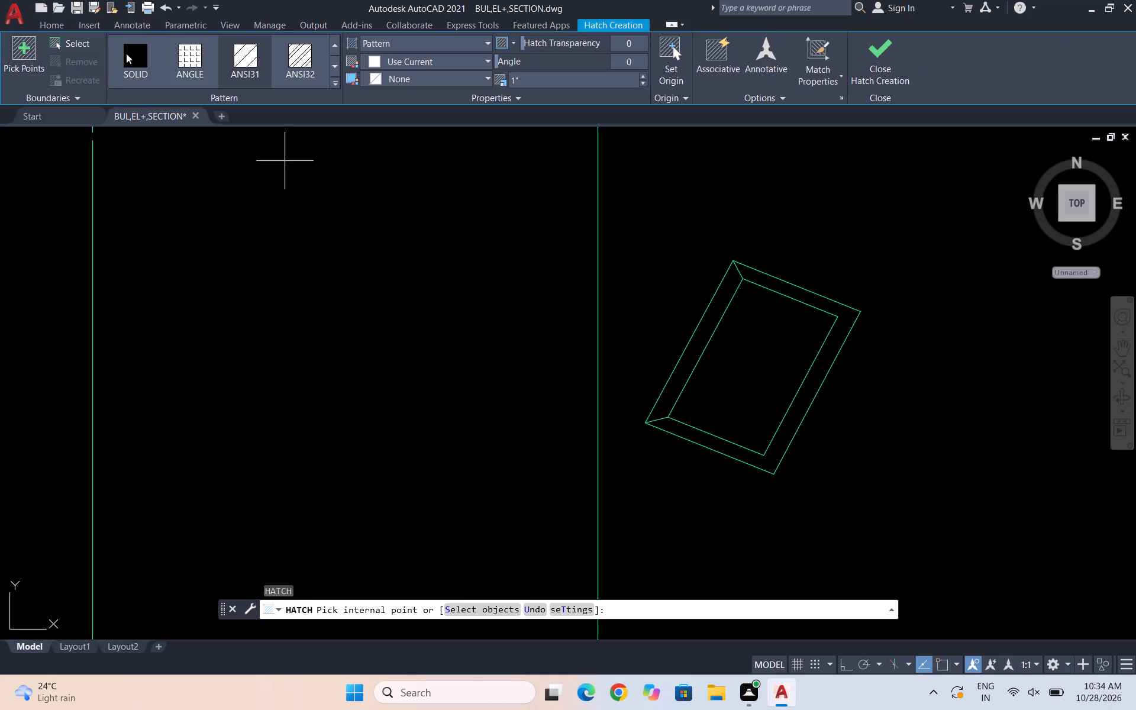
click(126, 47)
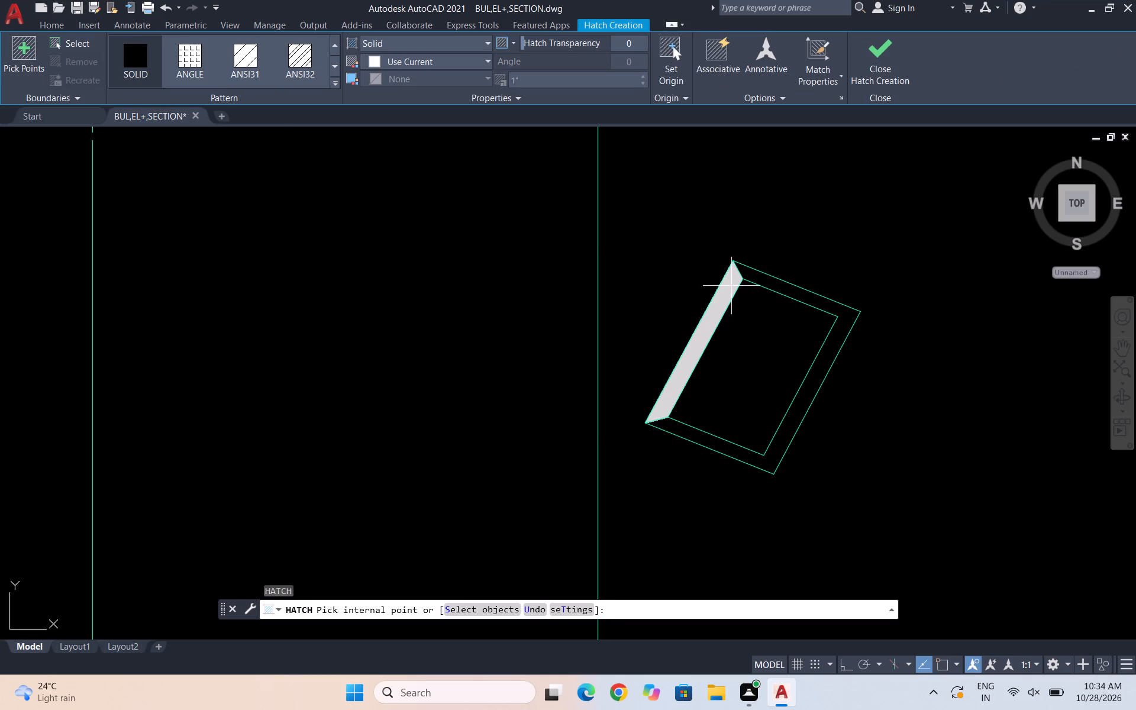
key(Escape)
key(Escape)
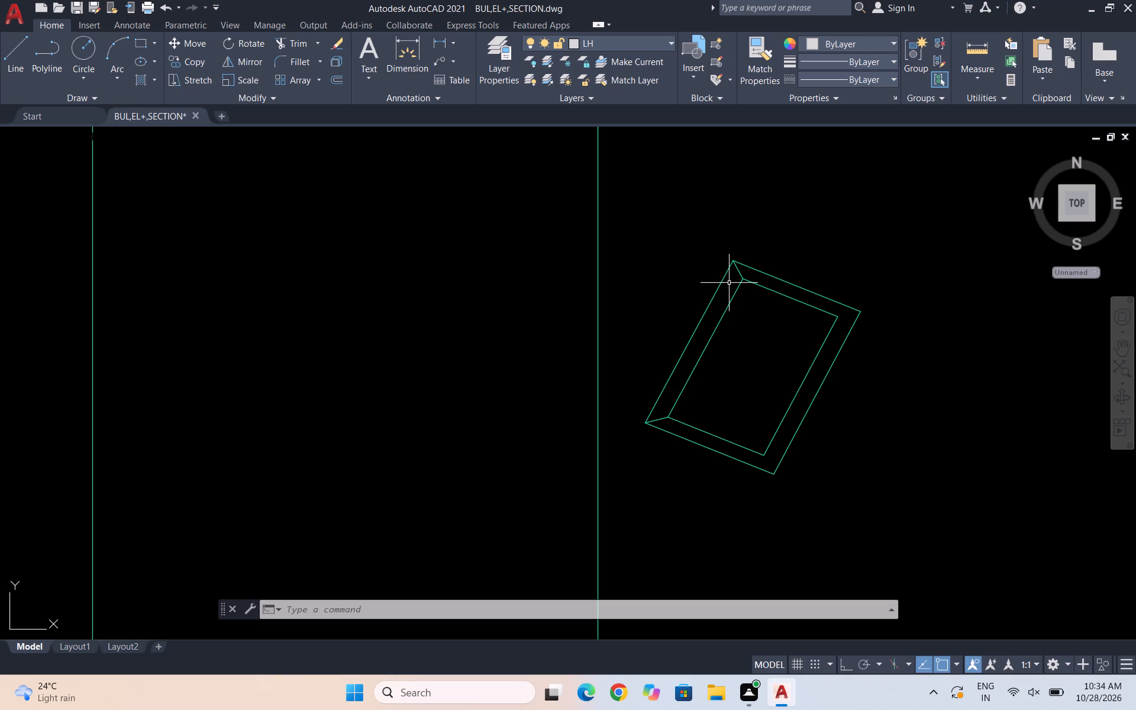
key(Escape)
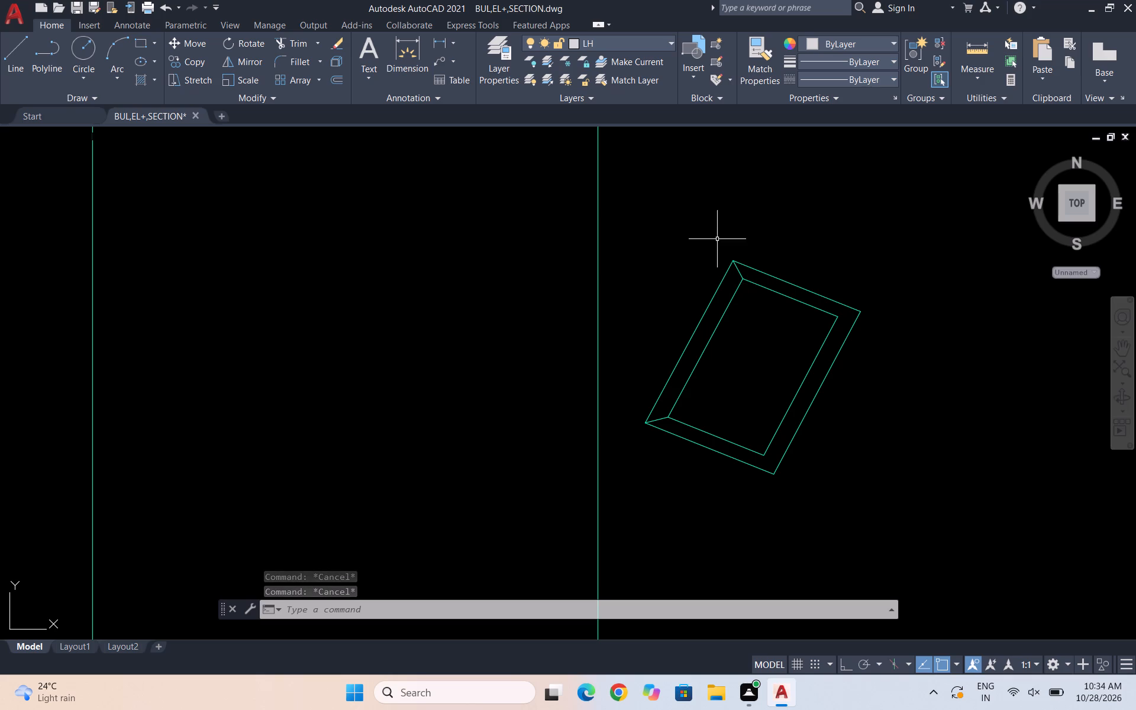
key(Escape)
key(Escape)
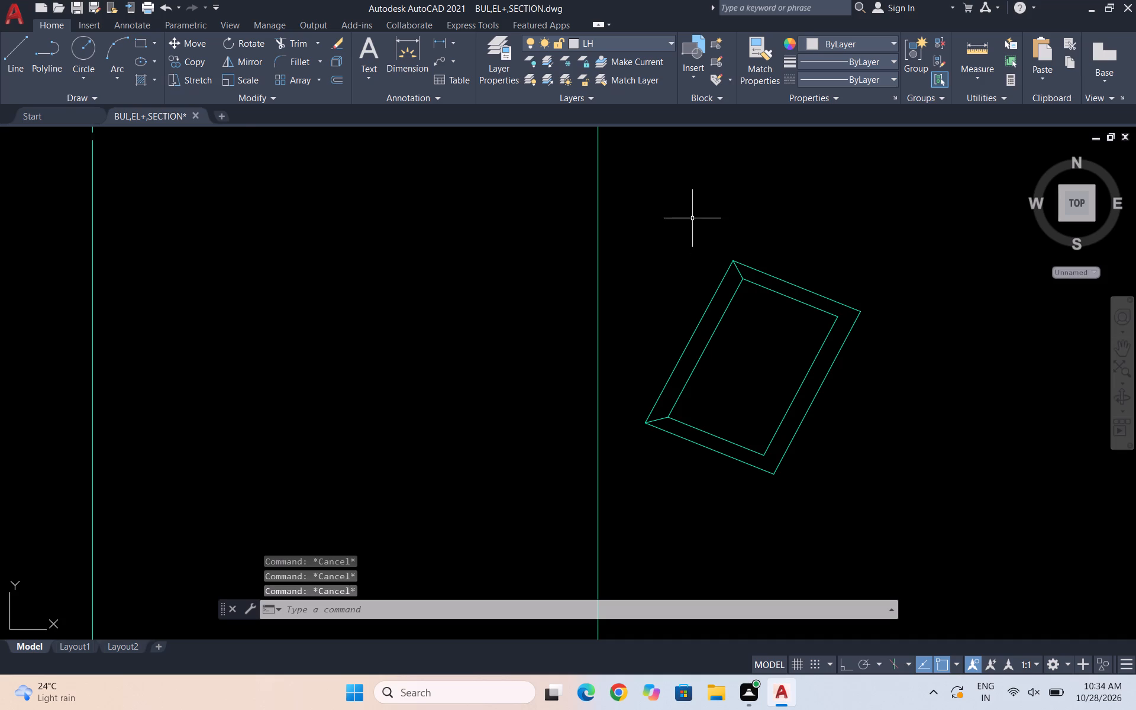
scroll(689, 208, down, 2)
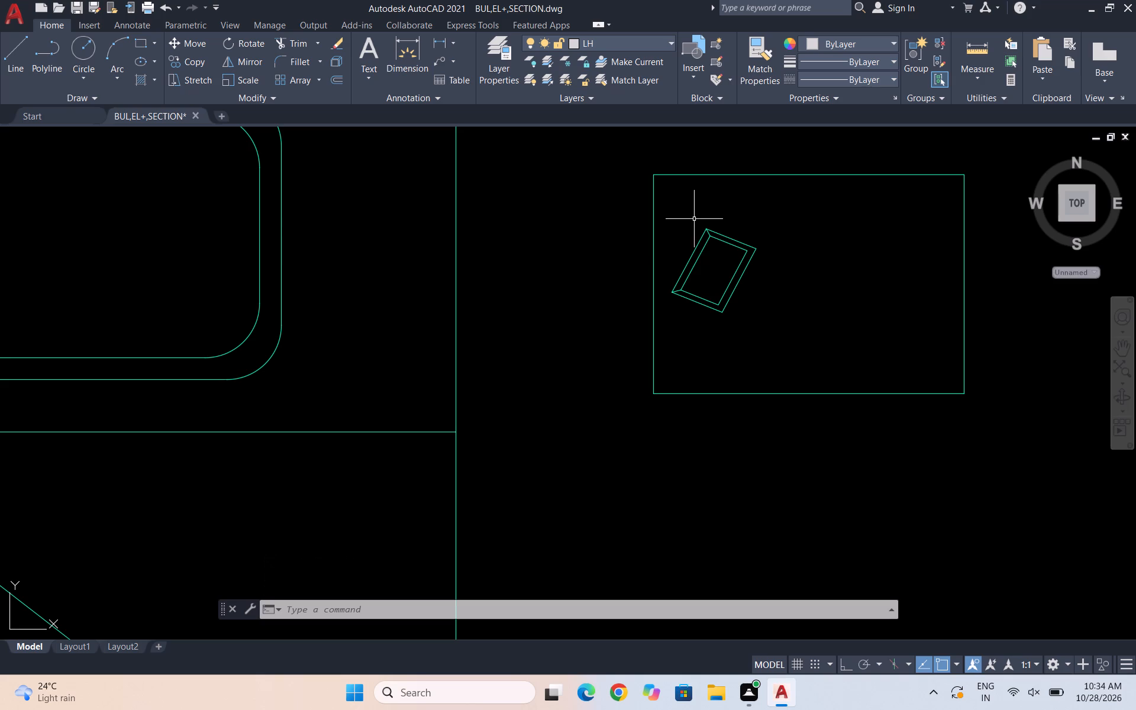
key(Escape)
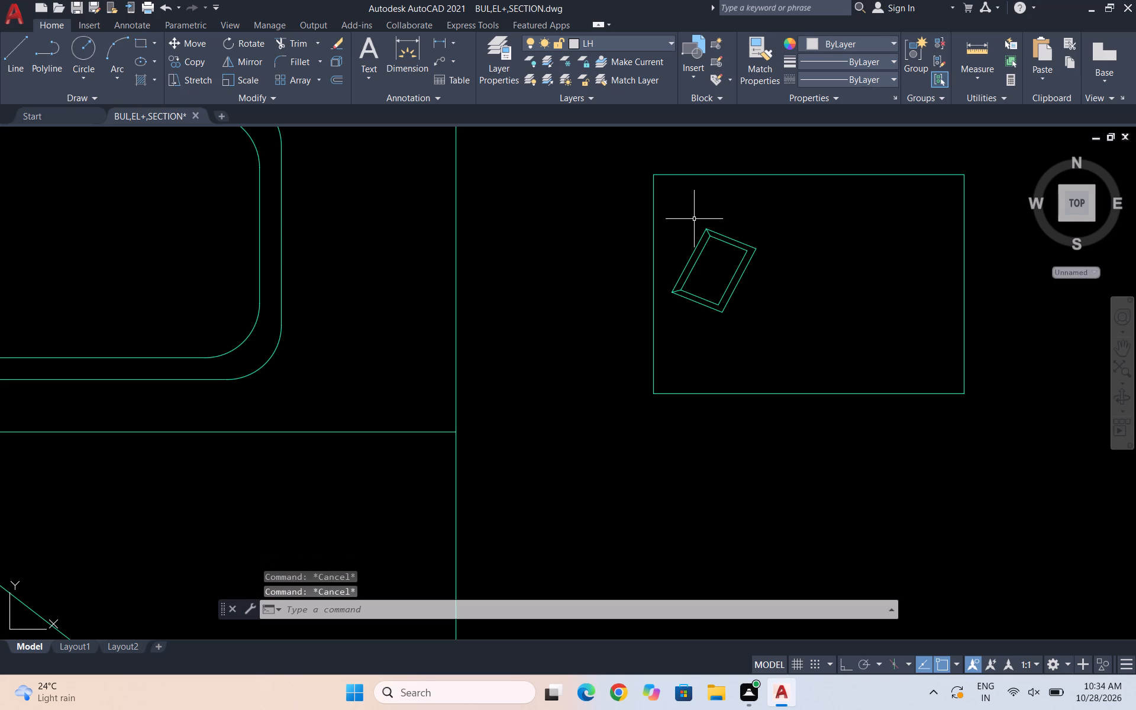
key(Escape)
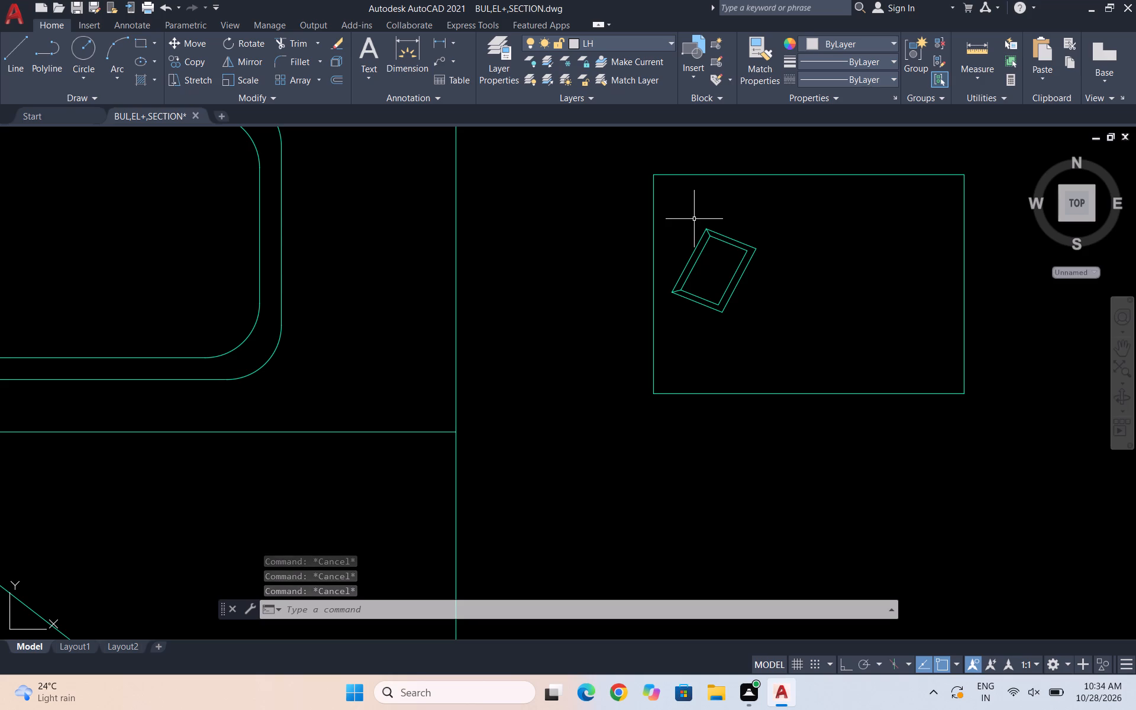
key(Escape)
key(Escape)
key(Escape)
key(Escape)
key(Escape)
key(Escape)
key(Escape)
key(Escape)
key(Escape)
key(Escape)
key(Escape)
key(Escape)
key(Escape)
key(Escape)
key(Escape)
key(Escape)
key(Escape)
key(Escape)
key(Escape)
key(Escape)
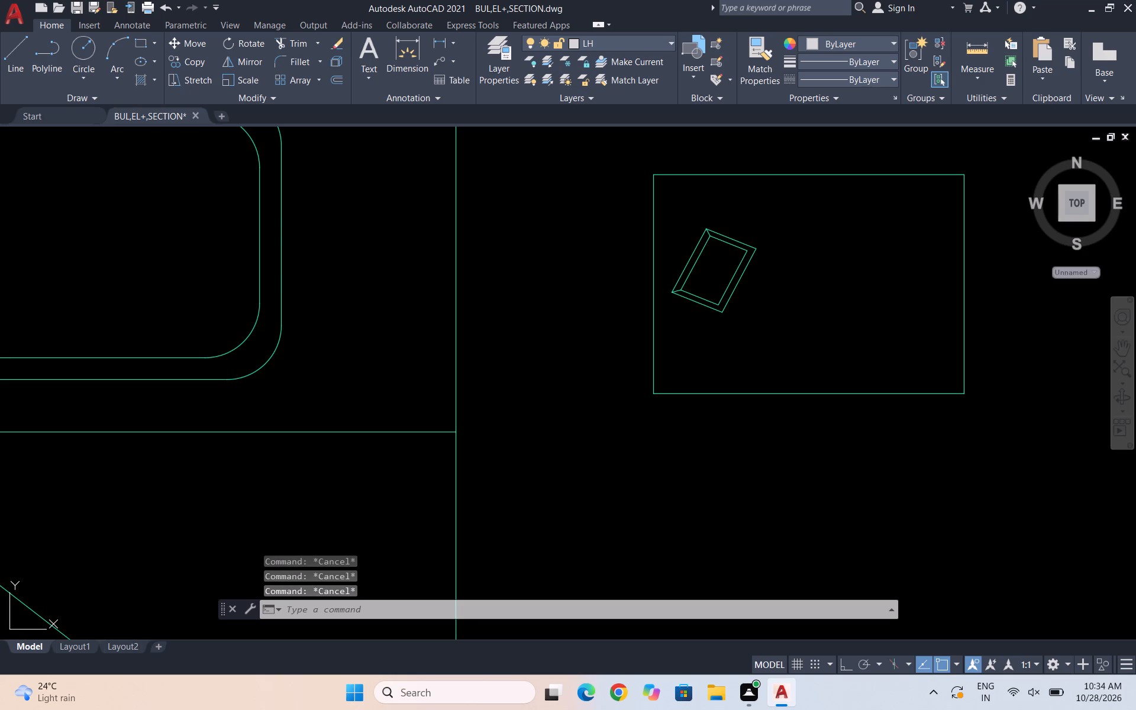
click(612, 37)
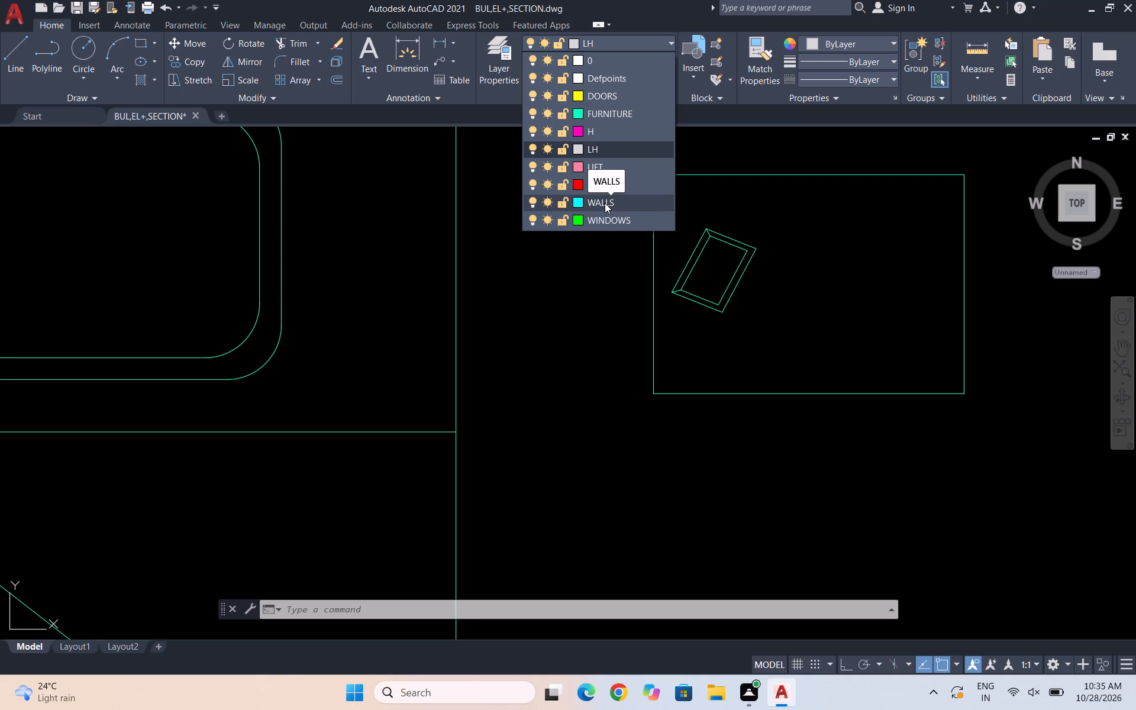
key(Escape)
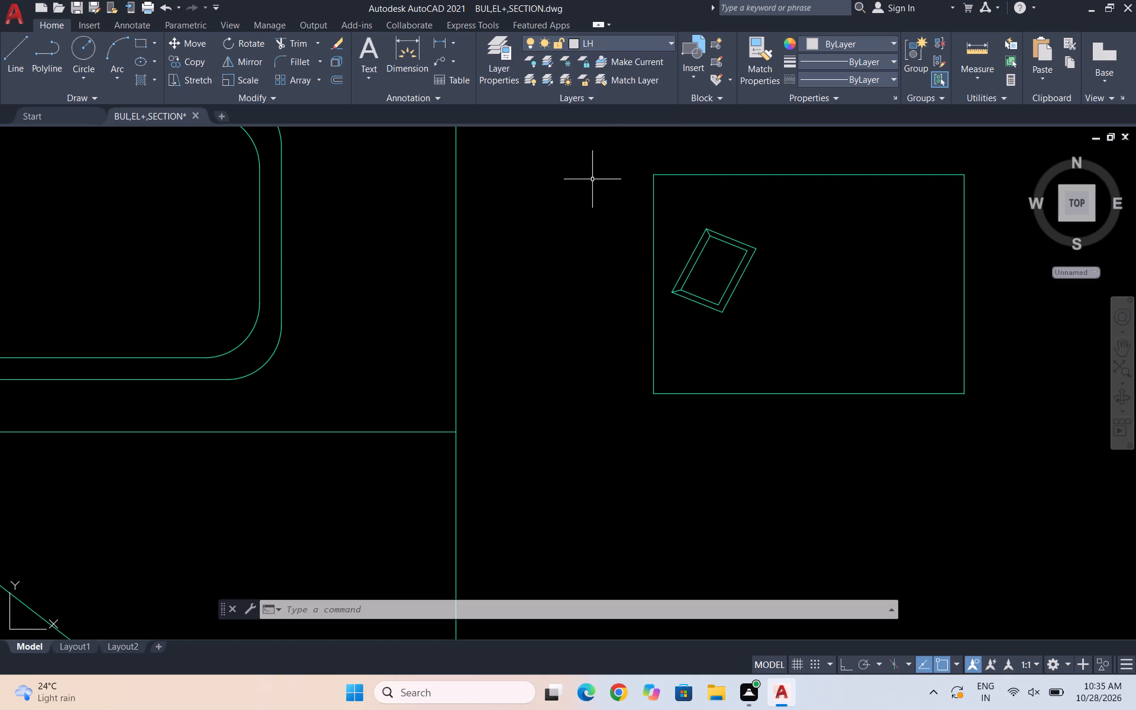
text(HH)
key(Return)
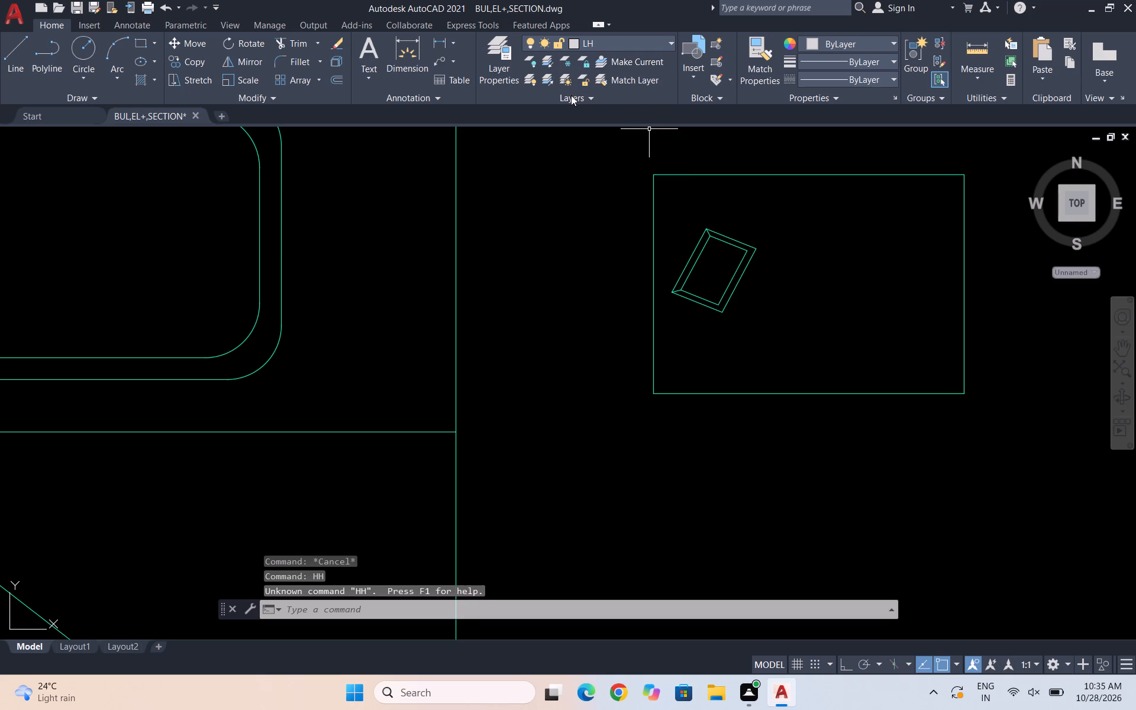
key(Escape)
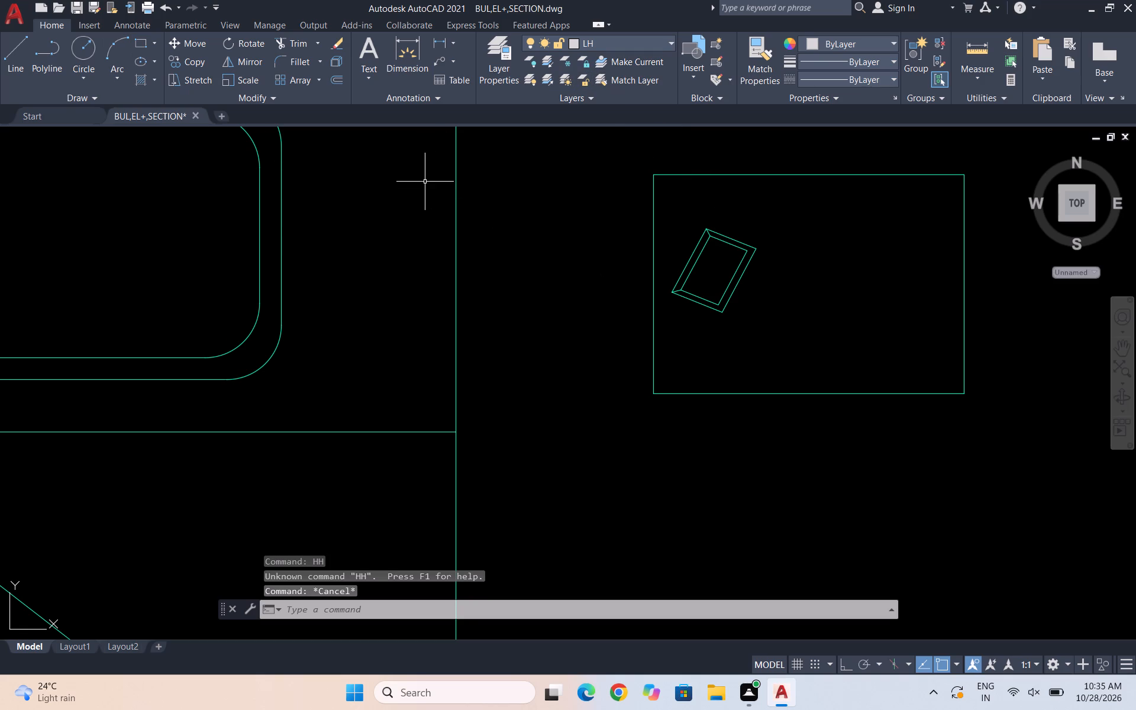
Hatch the entire band between the tilted frame's inner and outer outlines with the SOLID pattern, including its west side.
key(h)
key(Return)
click(135, 50)
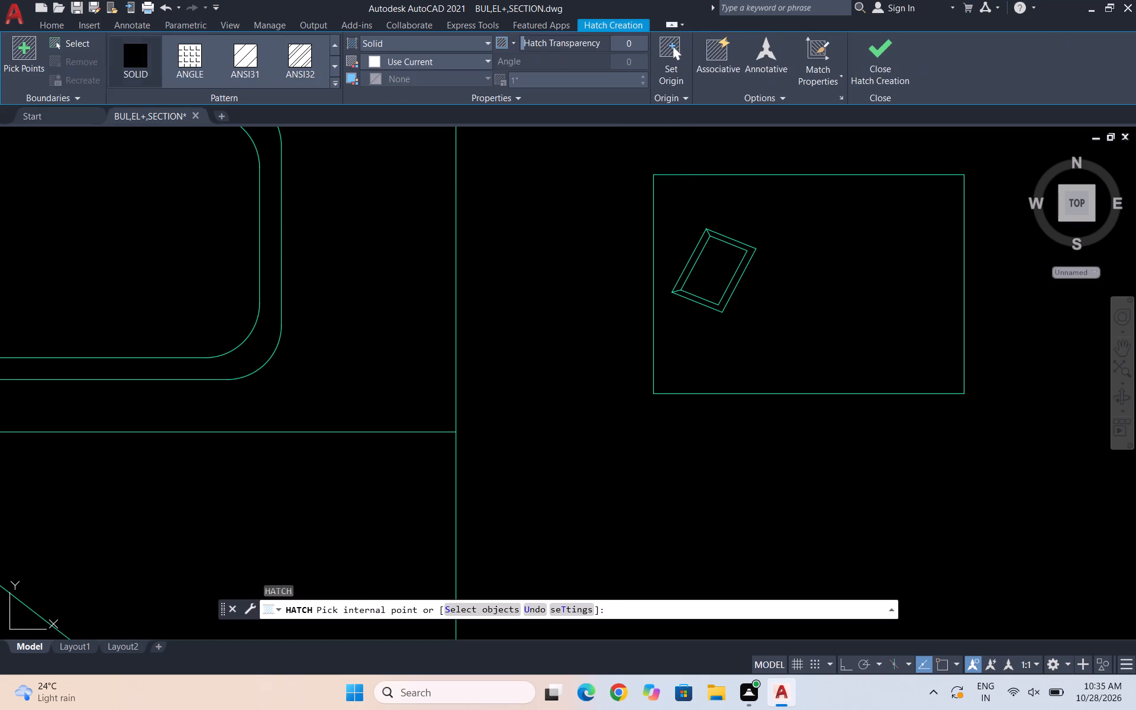
click(698, 254)
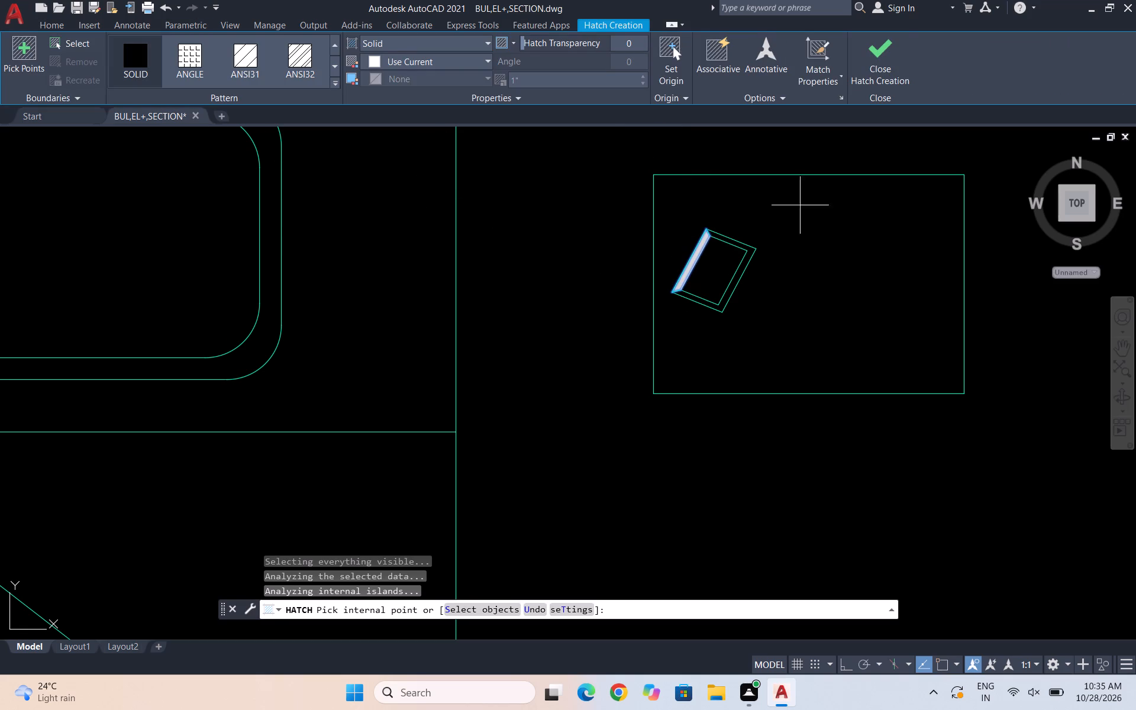
scroll(795, 211, up, 3)
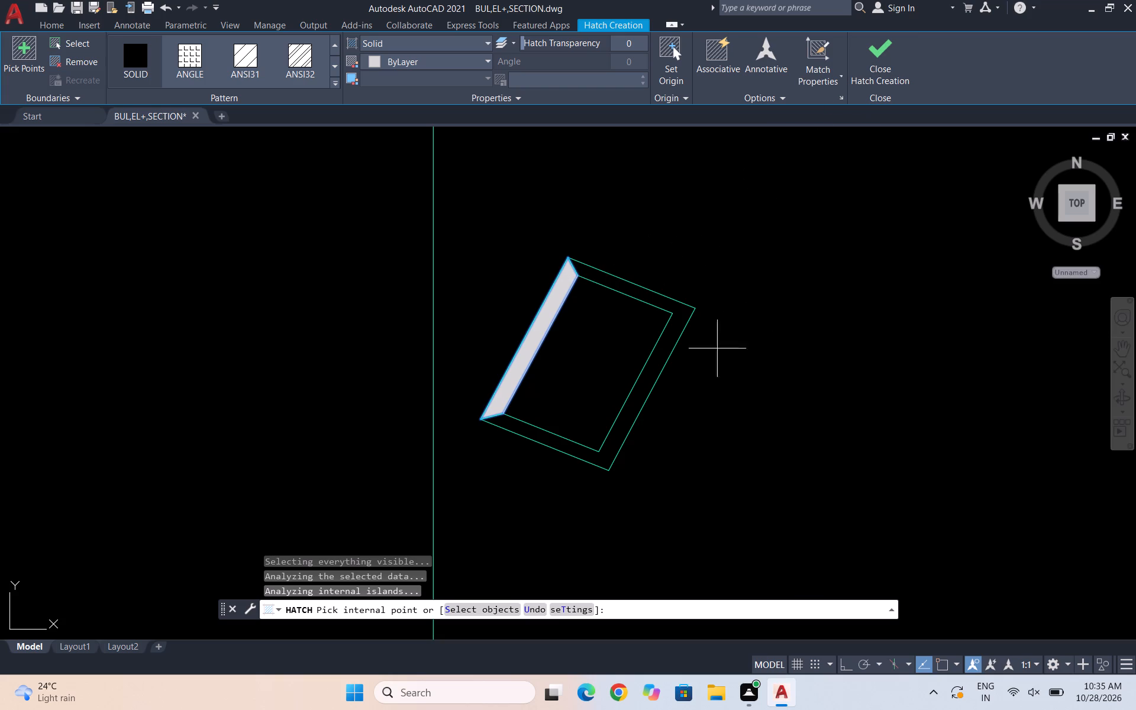
click(660, 343)
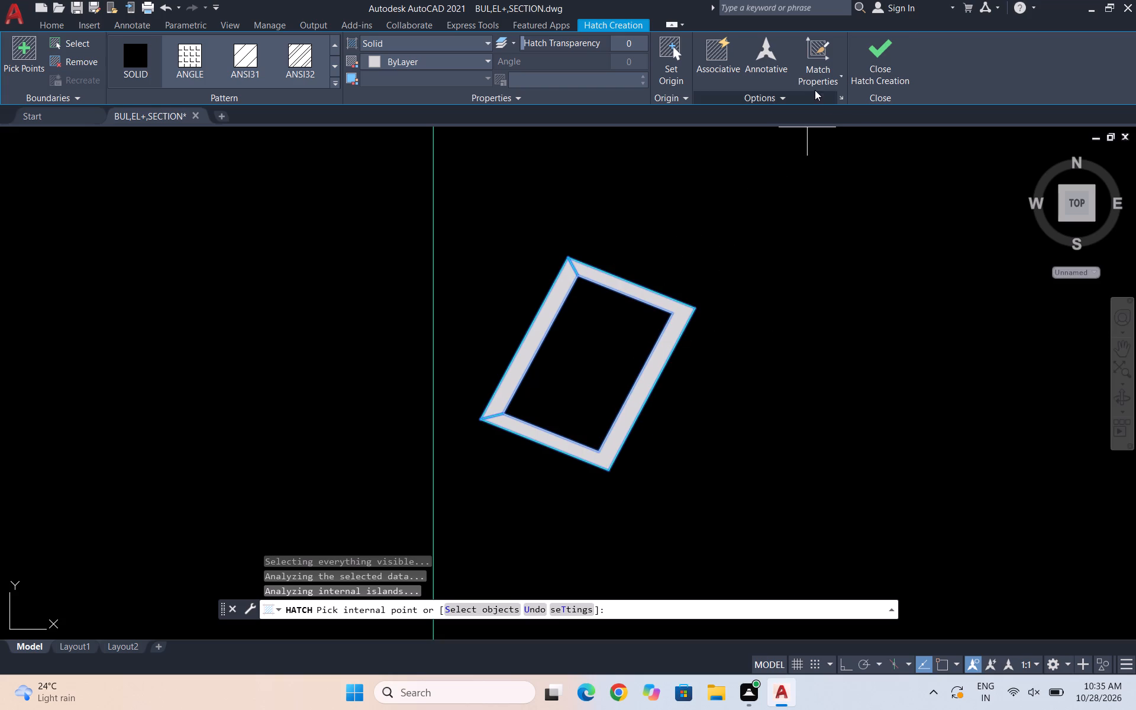
click(890, 43)
key(Escape)
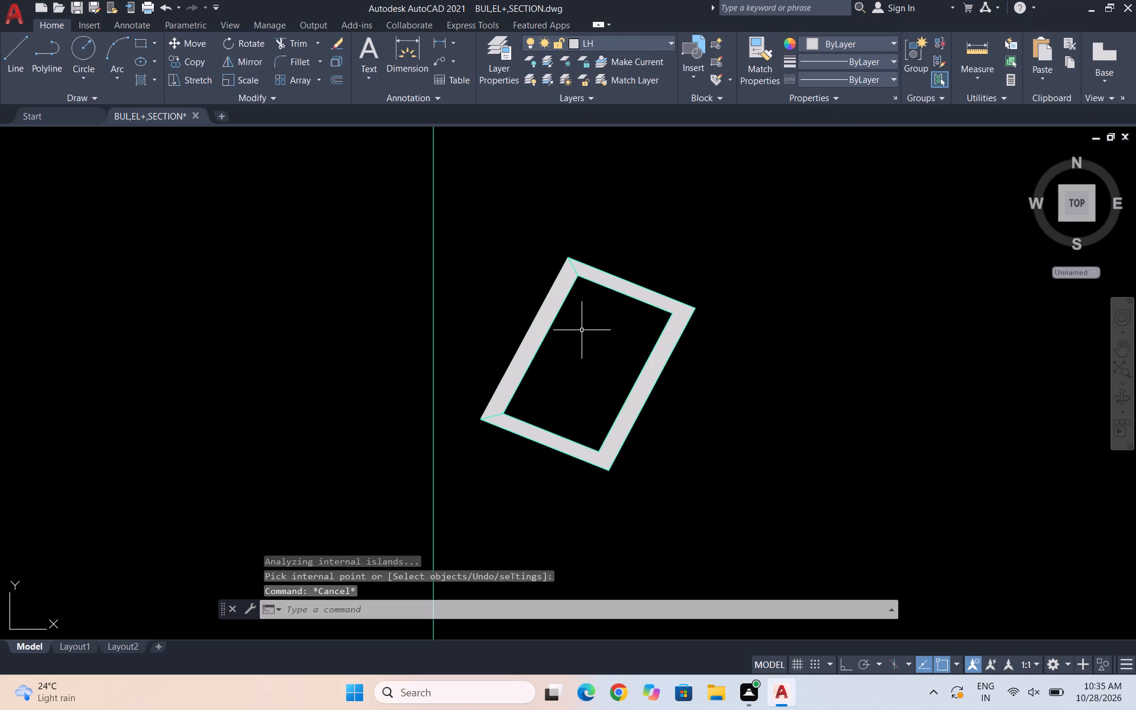
key(Escape)
Start drawing a rectangle at the tilted solid-hatched frame on the bedside table.
scroll(580, 298, down, 4)
scroll(587, 279, up, 2)
scroll(563, 328, up, 2)
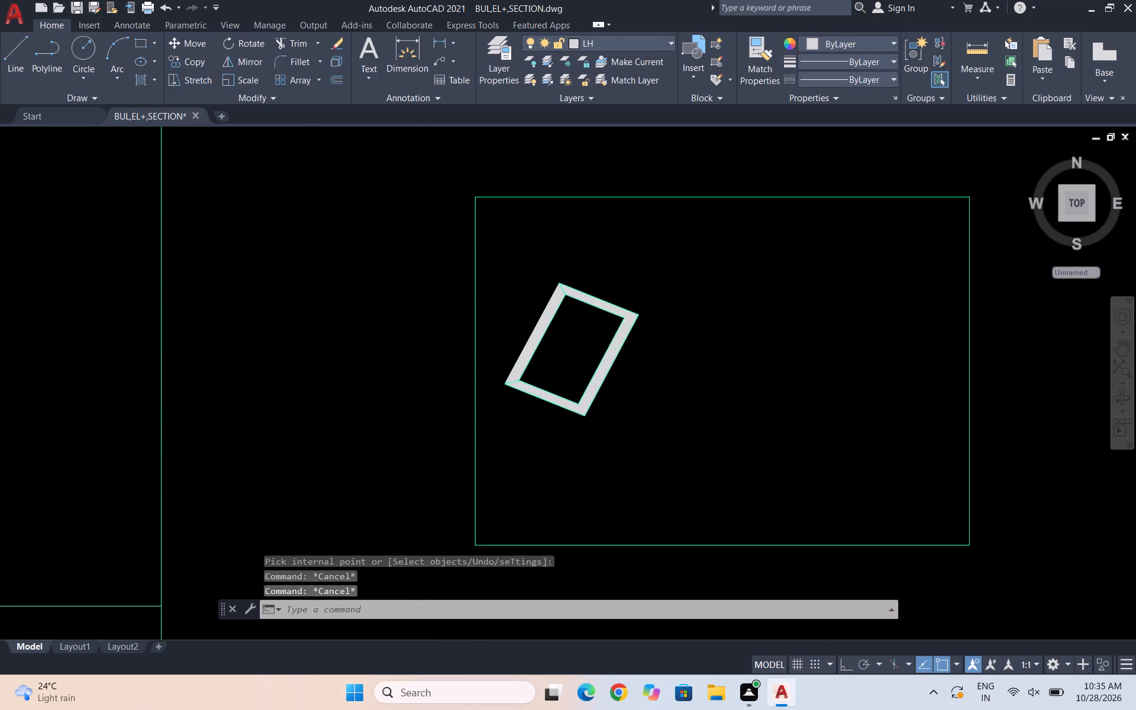
scroll(563, 328, up, 1)
text(REC)
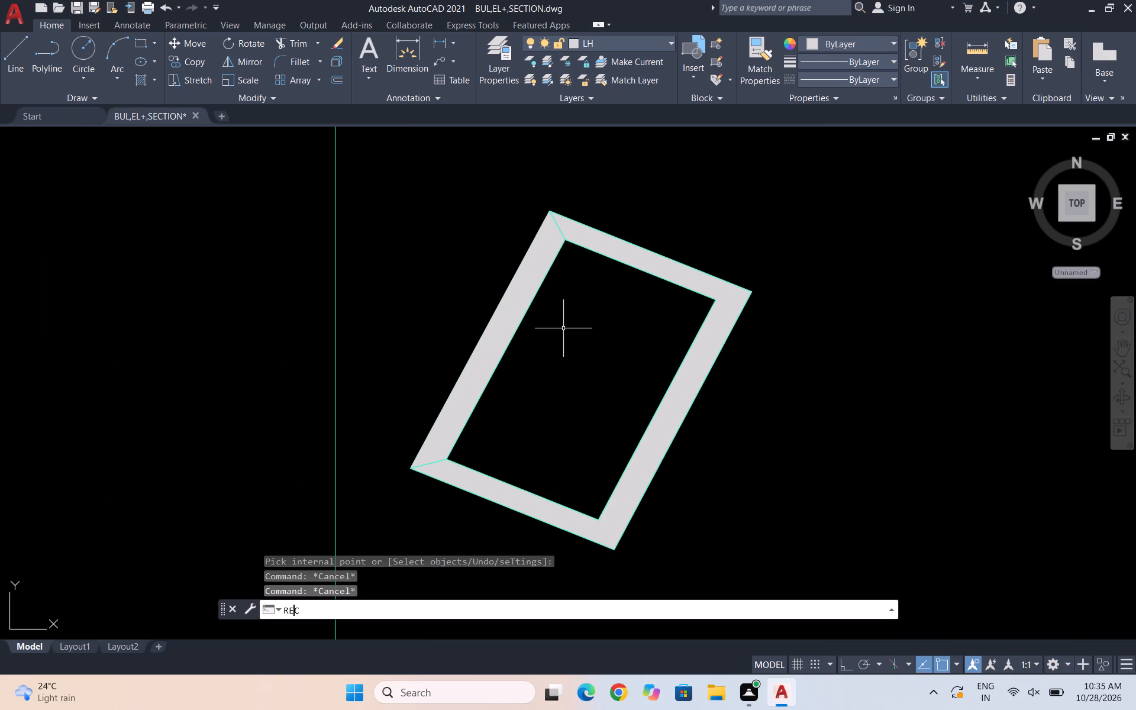
key(Return)
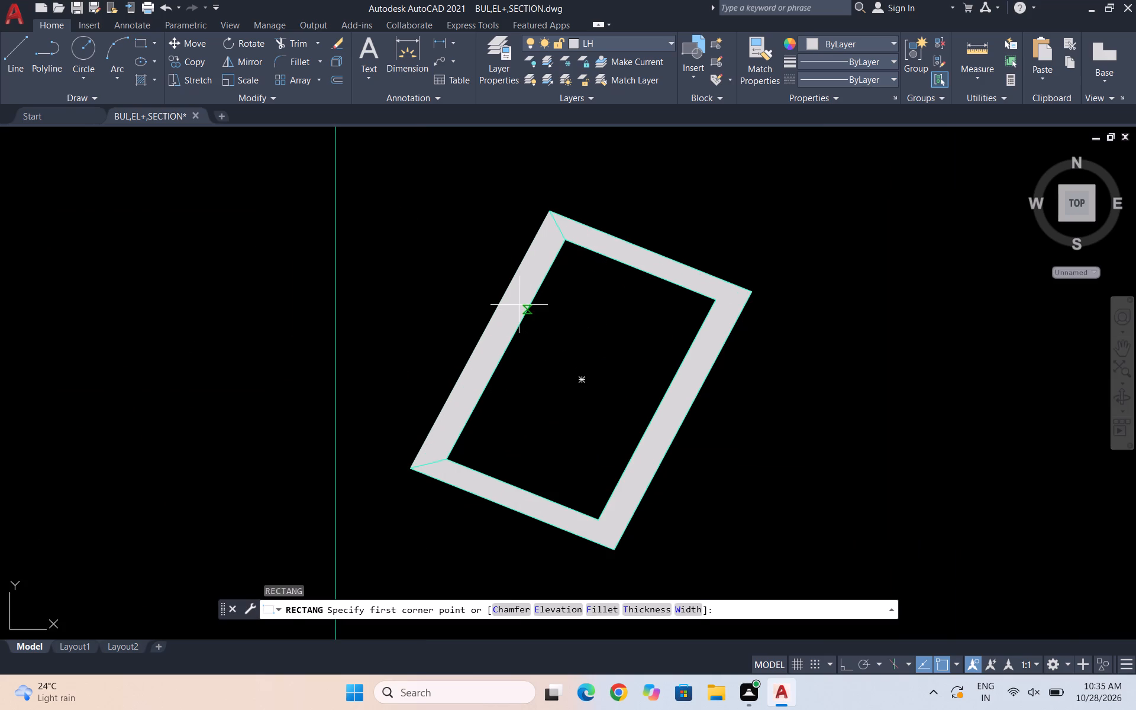
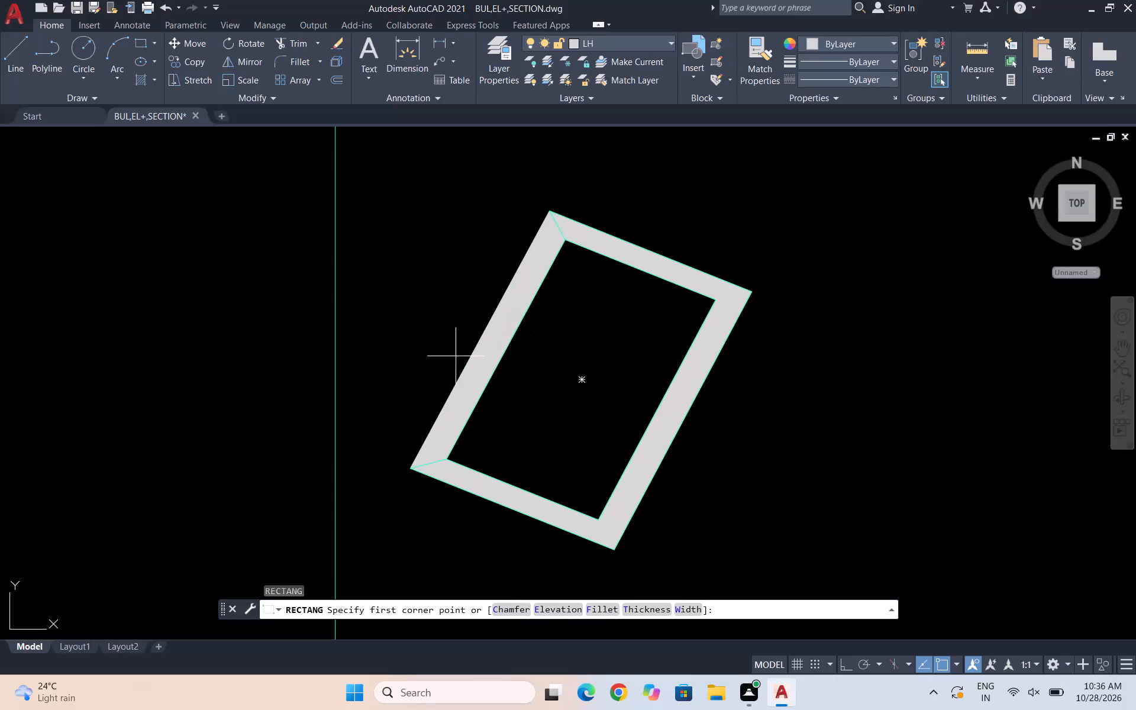
Draw a short line inside the tilted frame near its north end, parallel to the frame's north side.
click(663, 343)
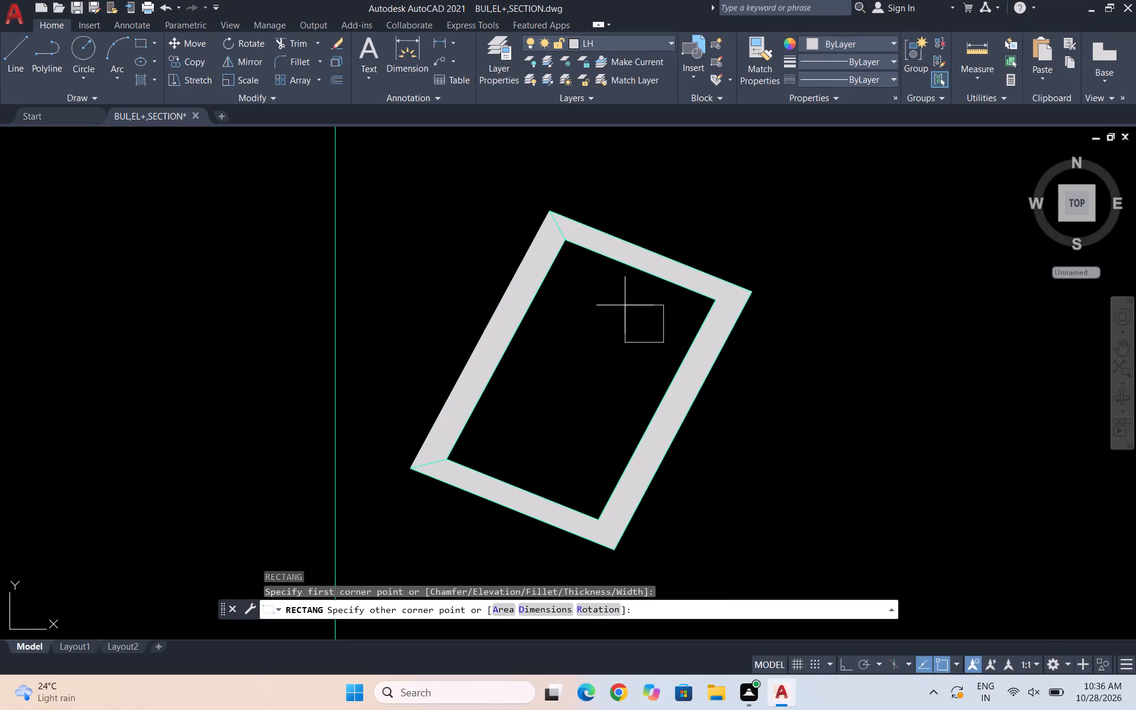
key(Escape)
key(l)
key(Return)
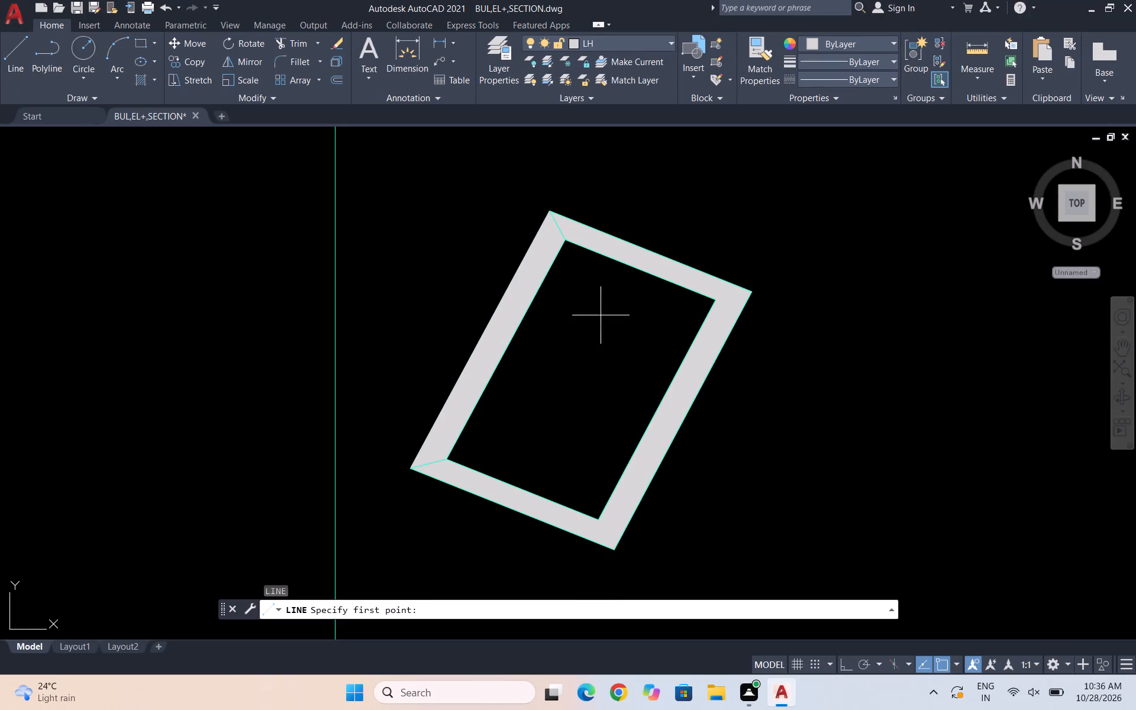
scroll(603, 322, up, 1)
click(578, 271)
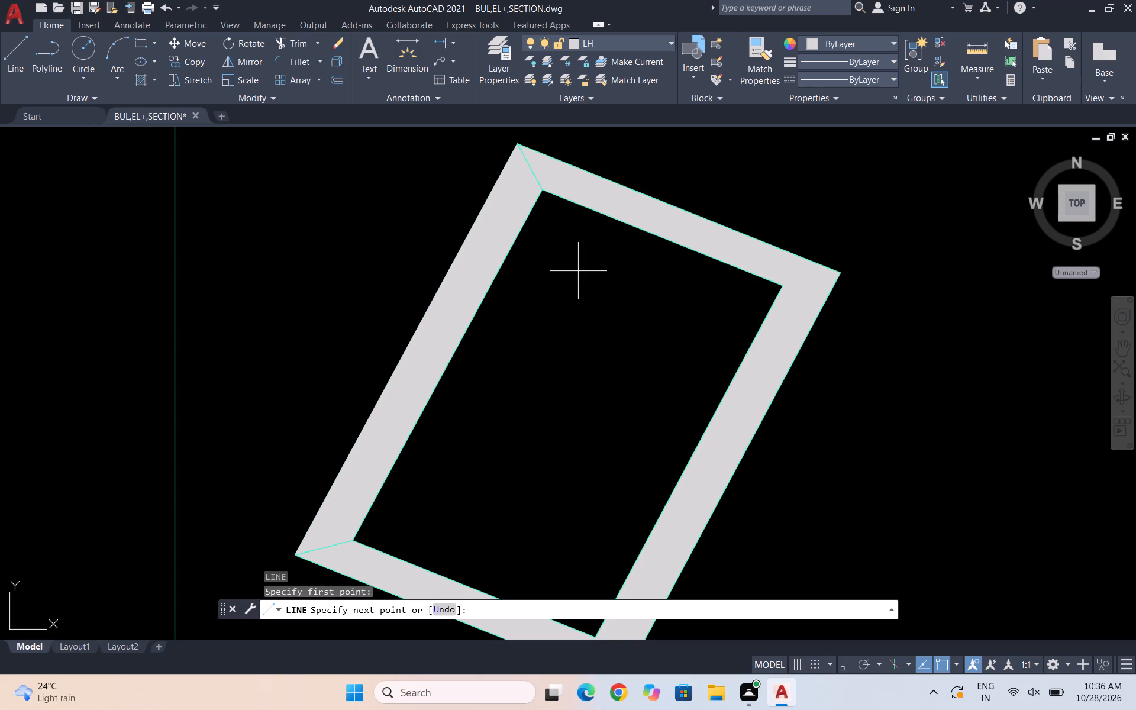
click(703, 321)
key(Escape)
Copy the short line a small distance toward the frame's south end, parallel to the original.
drag(699, 335, 692, 326)
click(615, 273)
text(CO)
key(Return)
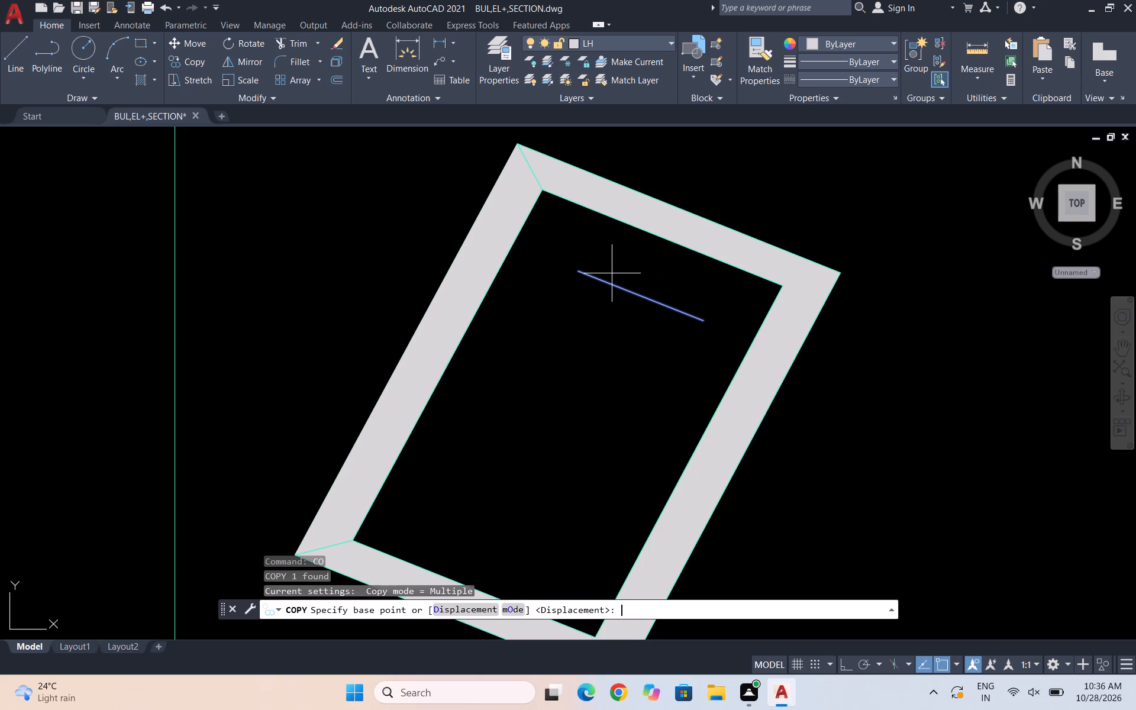
click(640, 294)
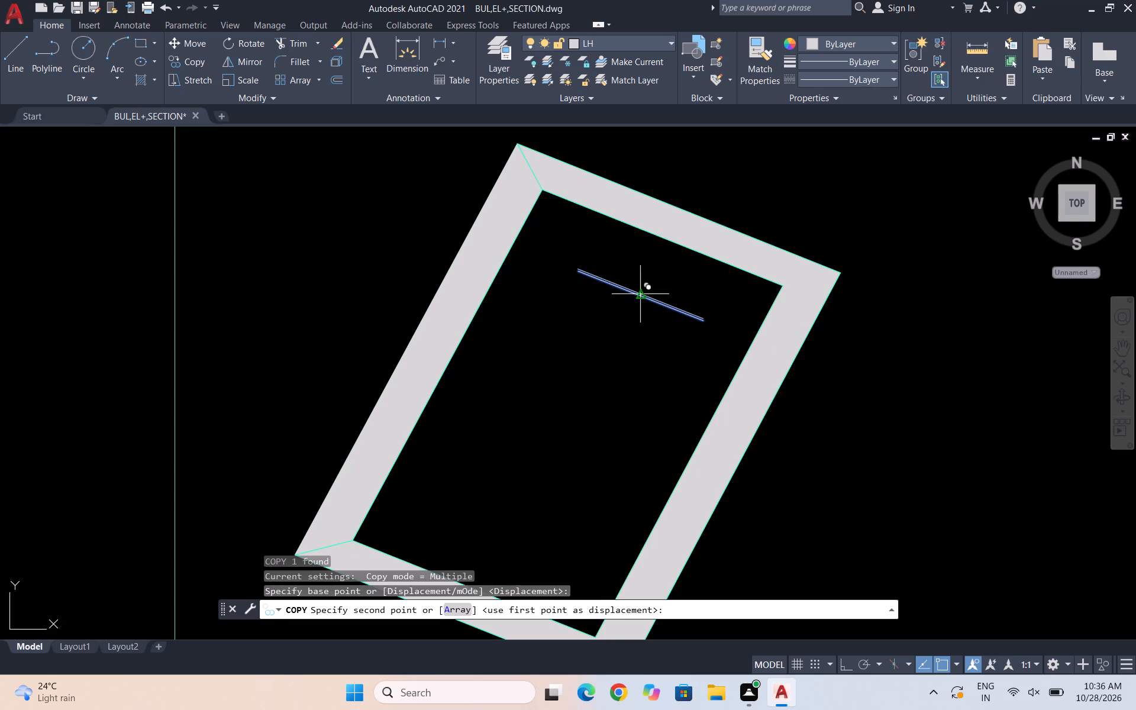
click(609, 346)
key(Escape)
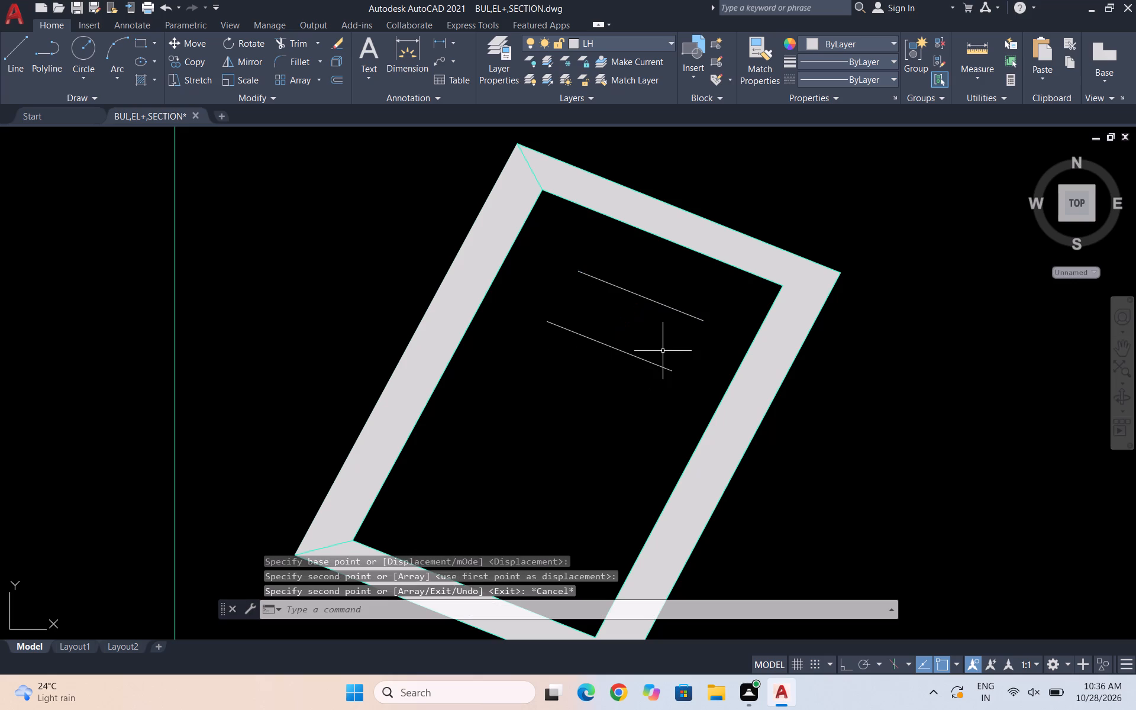
Draw a line joining the west endpoints of the two short parallel lines.
key(l)
key(Return)
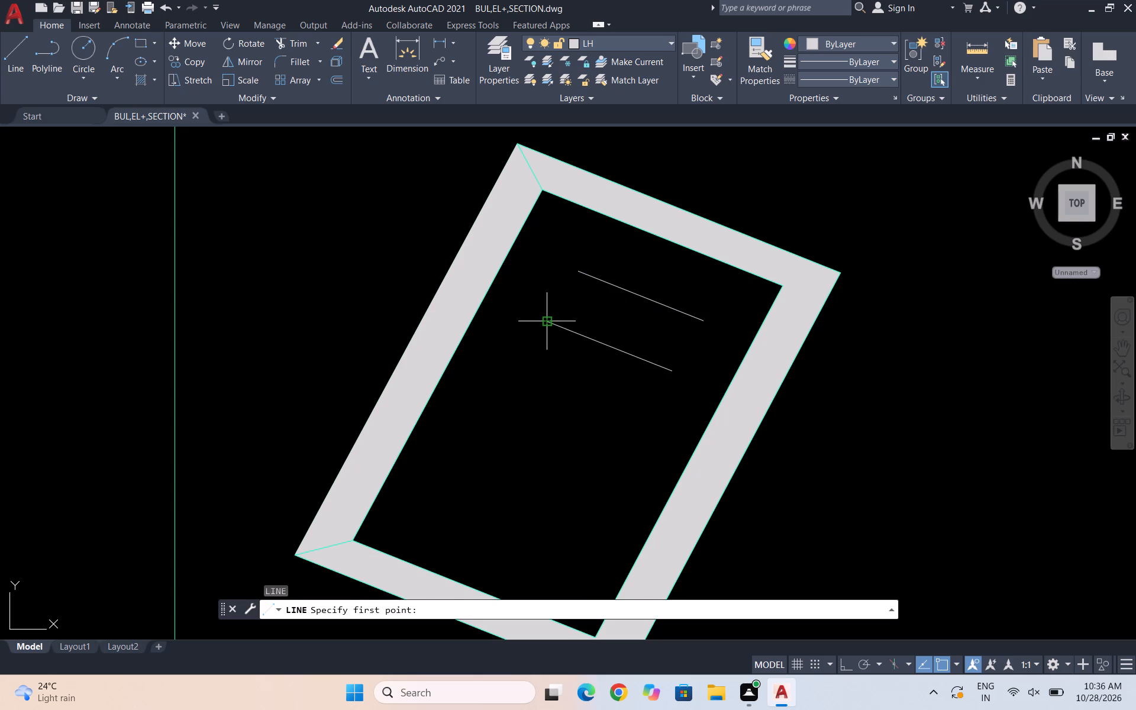
click(544, 322)
click(585, 273)
key(Escape)
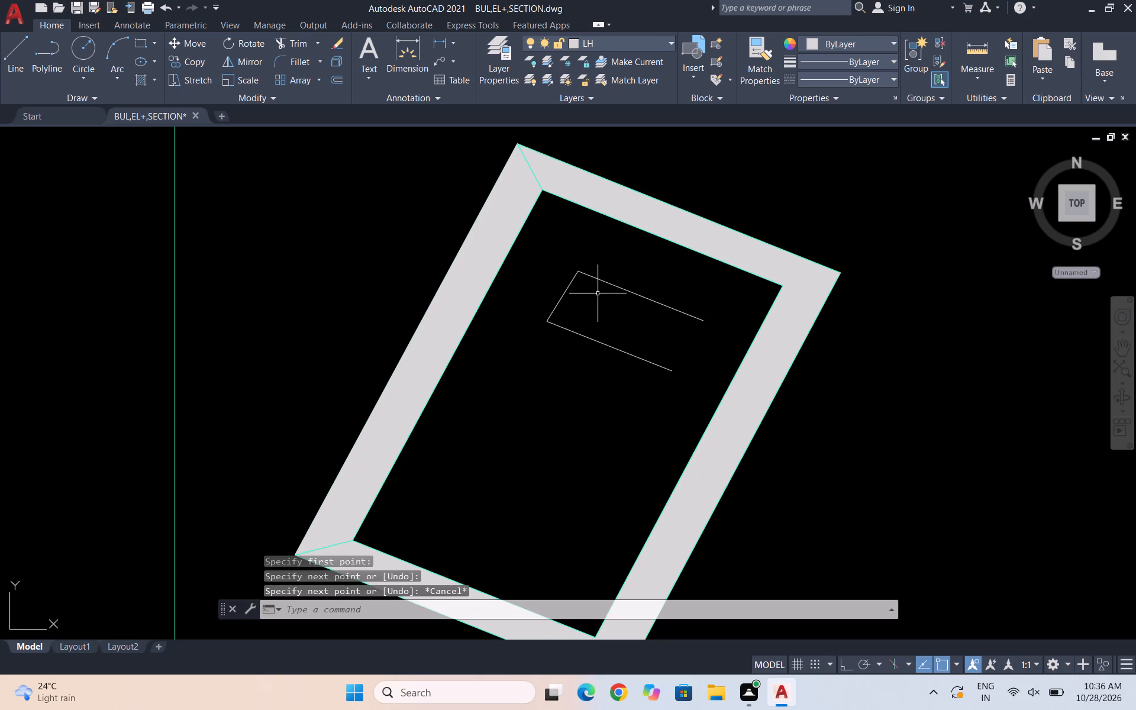
Copy the west connecting line to the parallel lines' east endpoints, closing the small tilted rectangle.
click(566, 312)
click(531, 283)
text(CO)
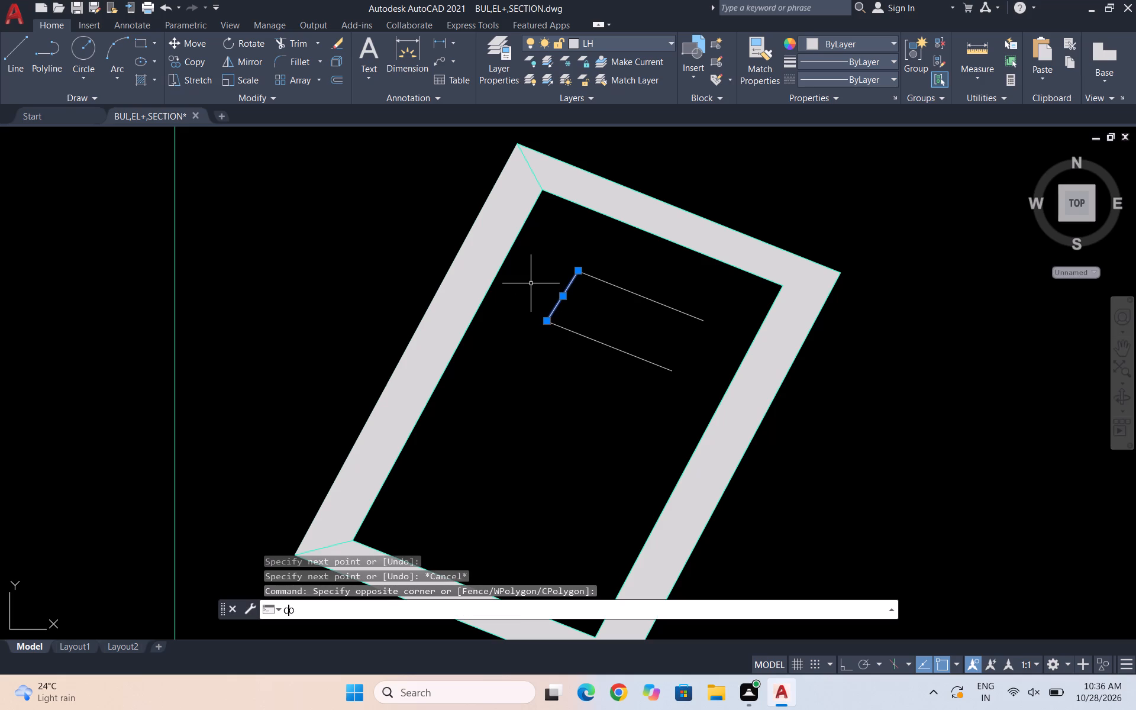
key(Return)
click(549, 323)
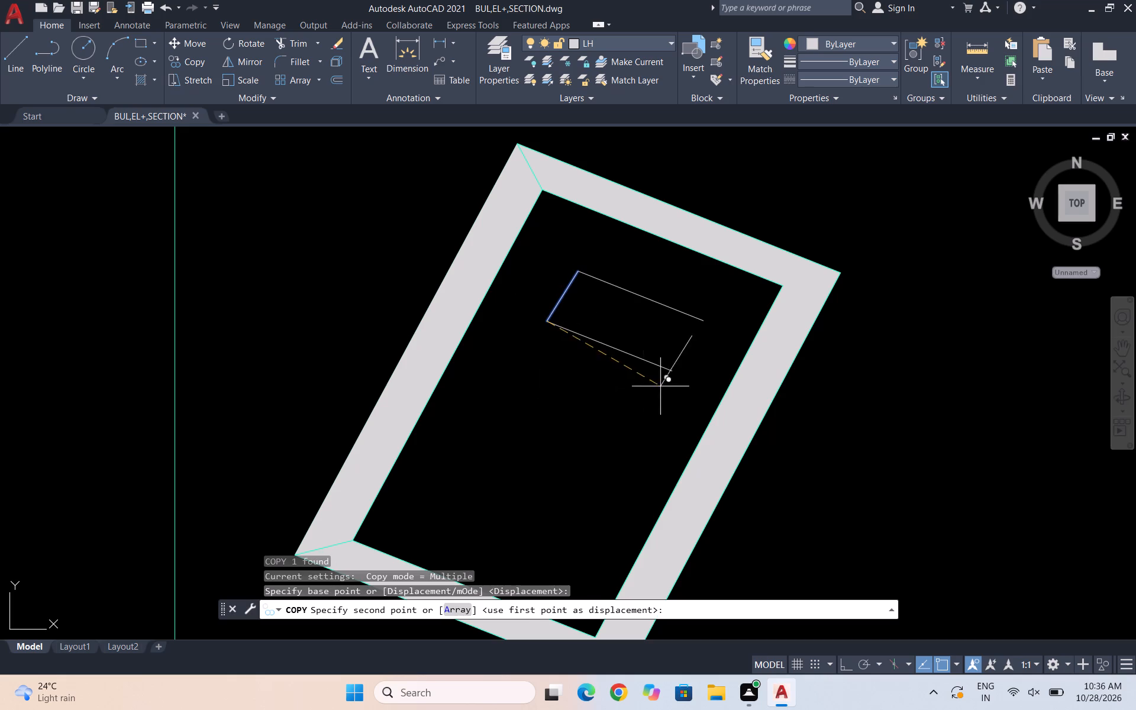
click(670, 371)
key(Escape)
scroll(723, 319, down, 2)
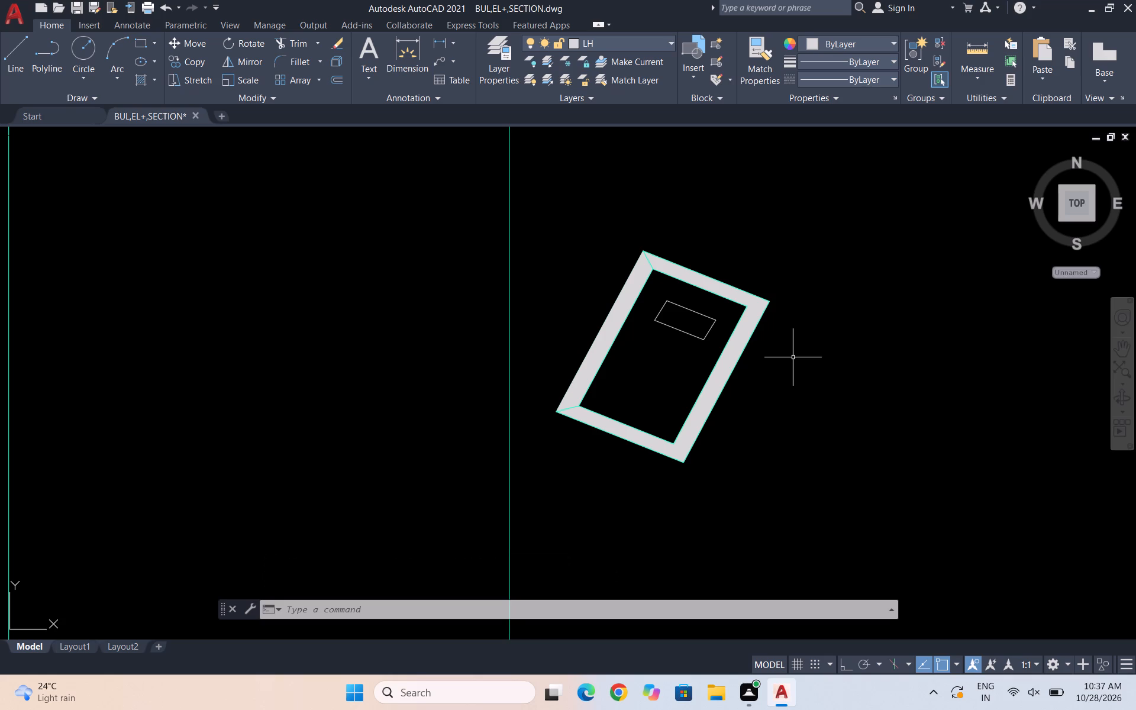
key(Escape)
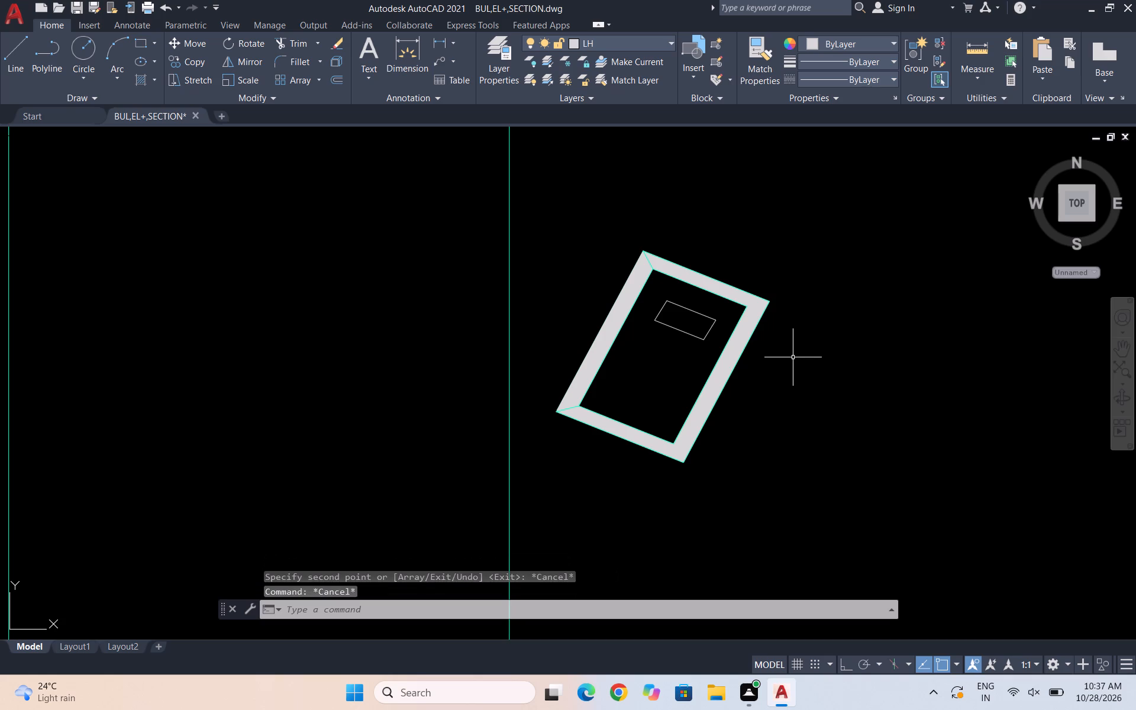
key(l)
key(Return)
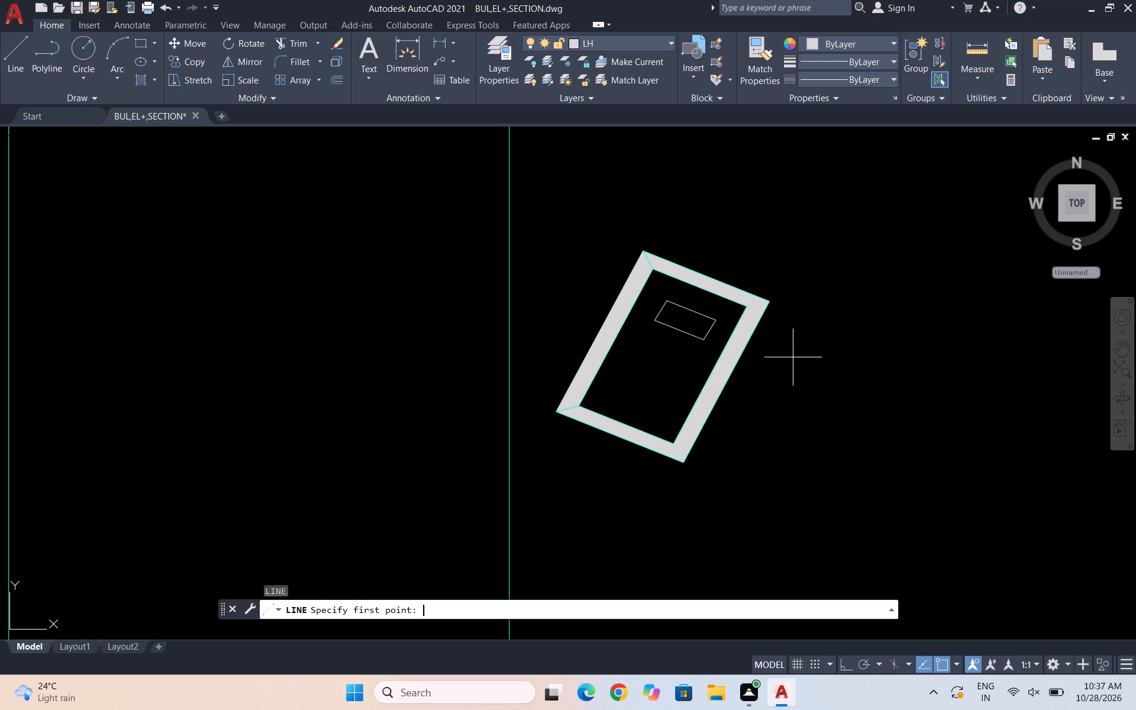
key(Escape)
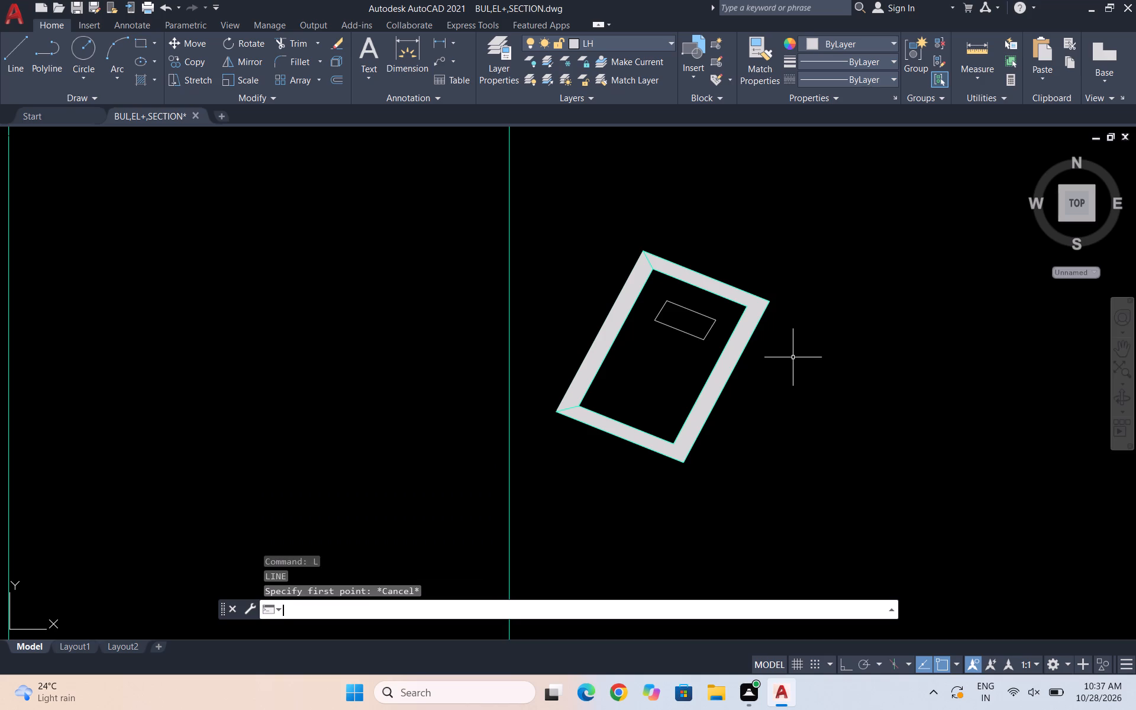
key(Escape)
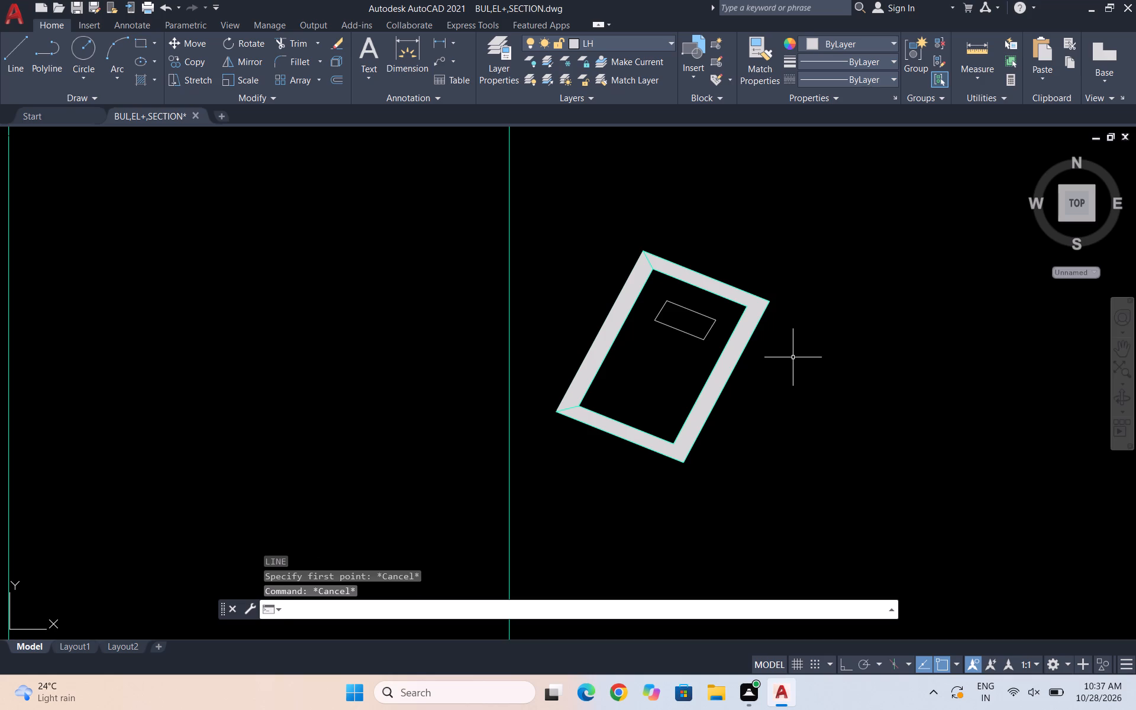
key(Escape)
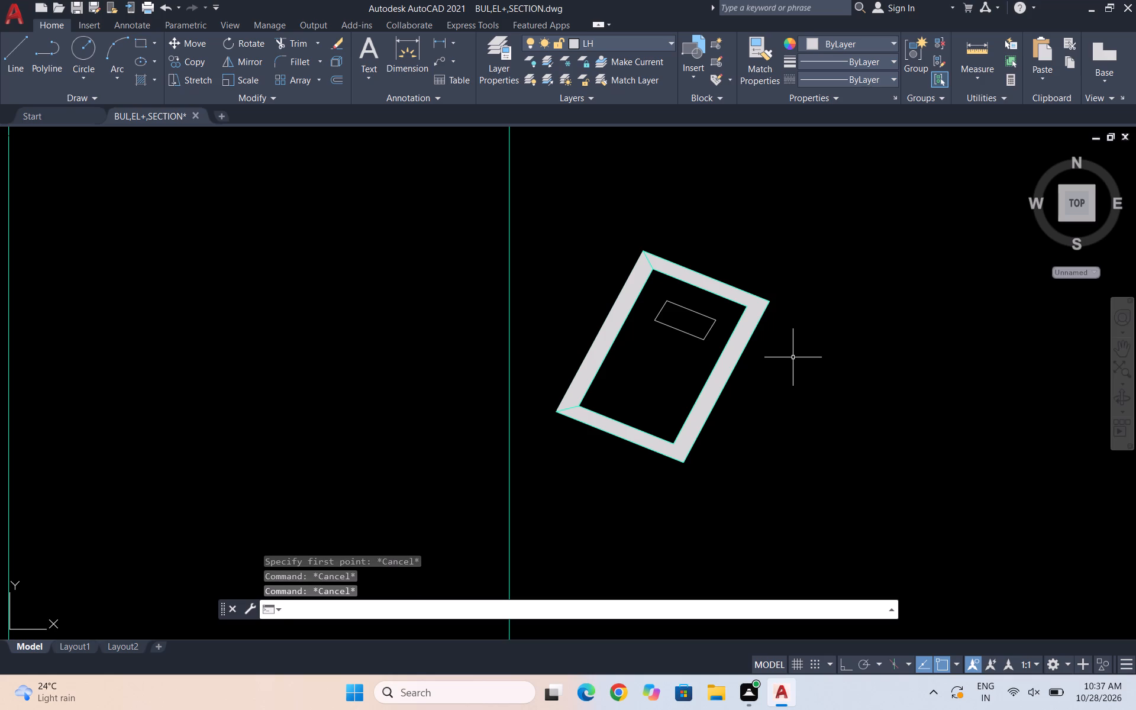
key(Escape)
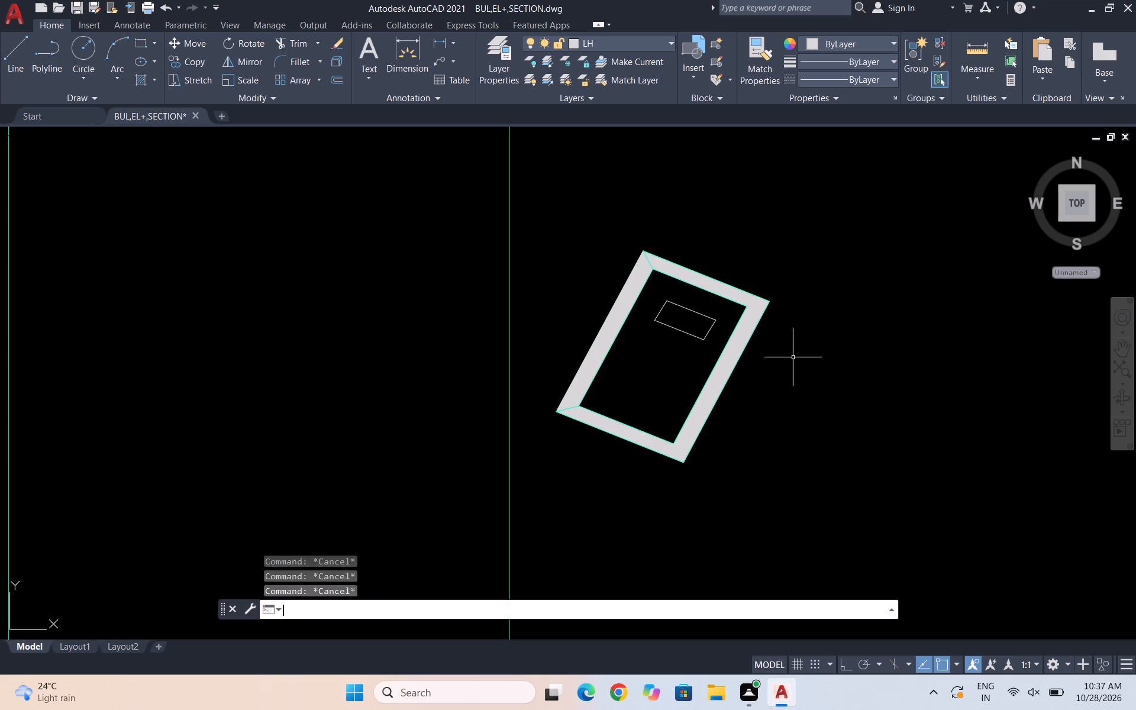
Draw a line below the small tilted rectangle inside the frame, slightly longer than and parallel to the rectangle's long sides.
key(l)
key(Return)
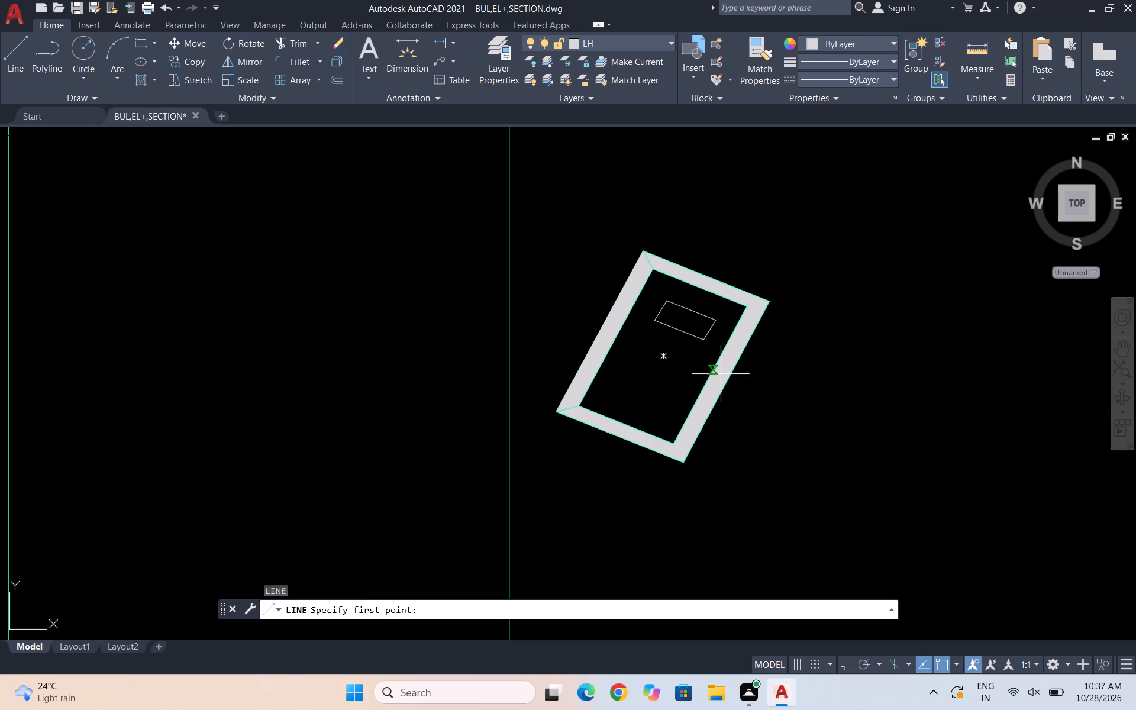
scroll(651, 345, up, 3)
scroll(818, 266, down, 3)
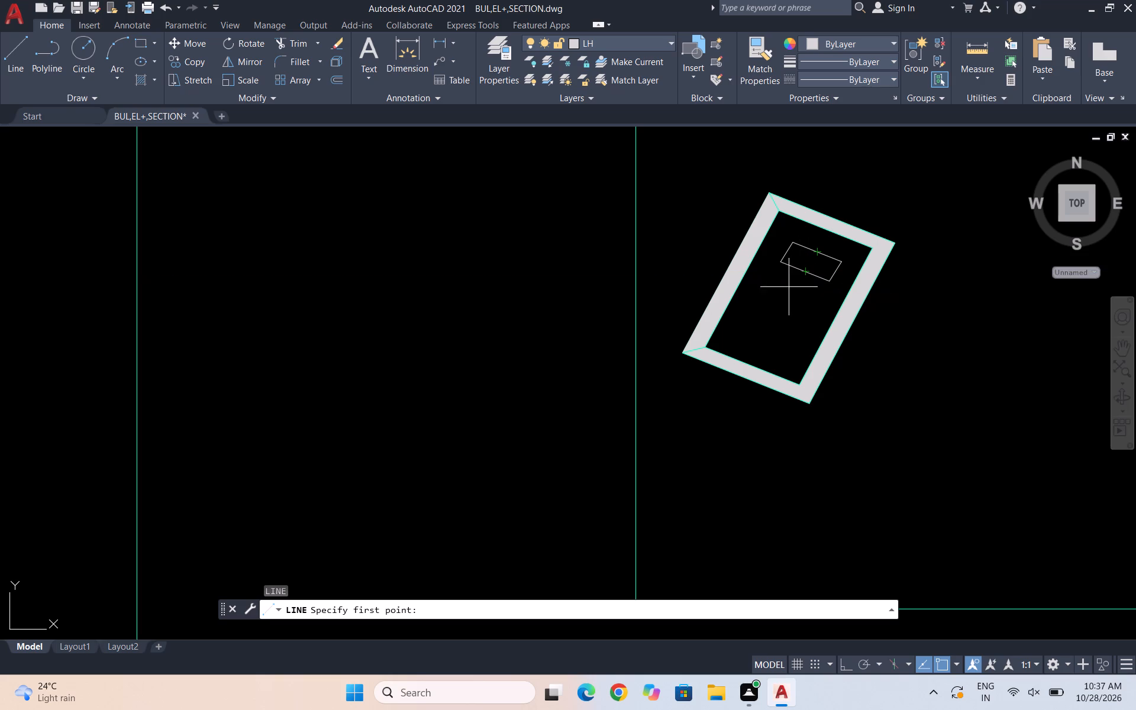
scroll(790, 291, up, 2)
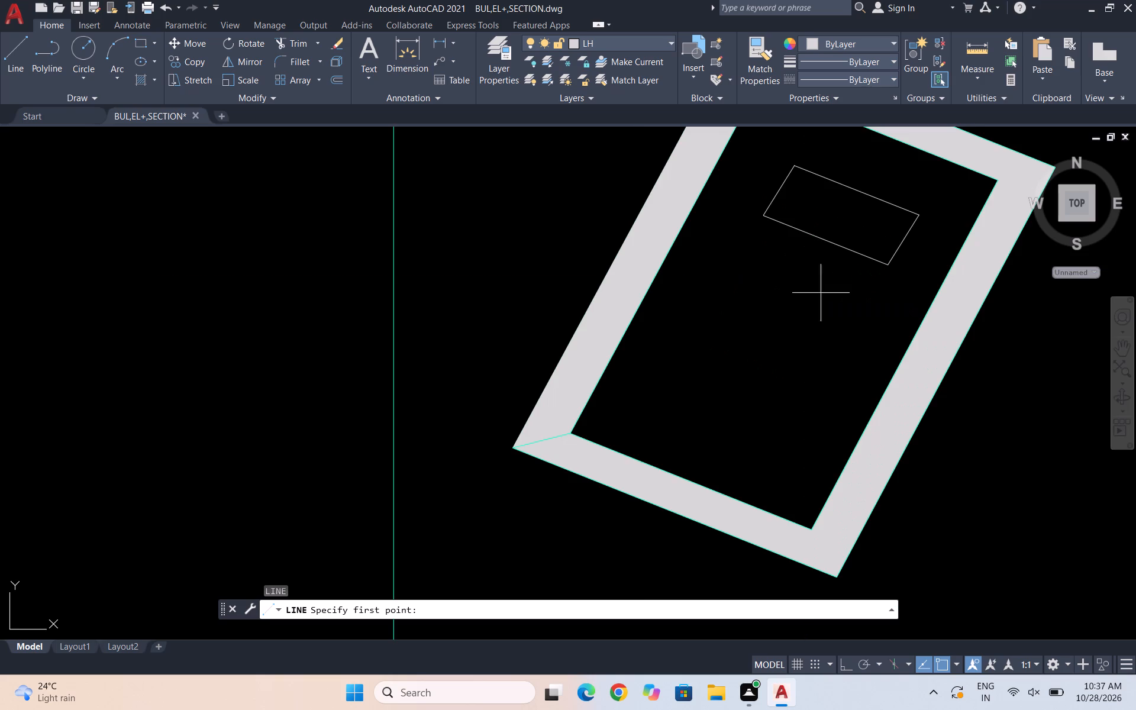
click(883, 327)
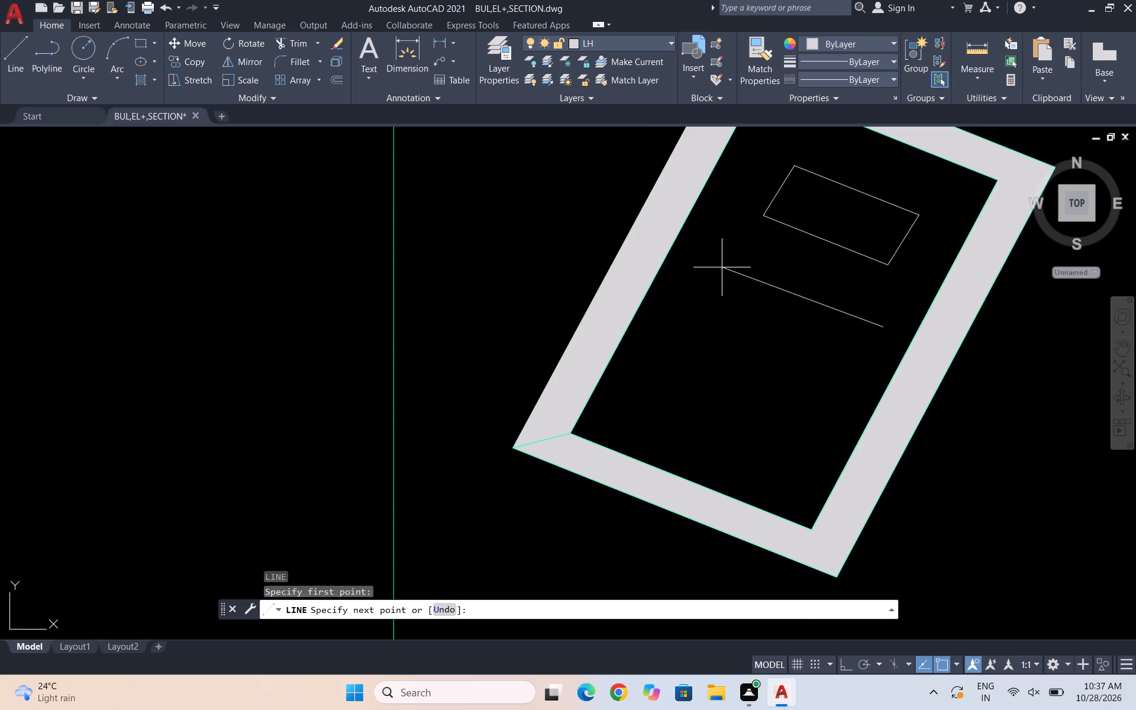
click(722, 265)
key(Escape)
Start copying the new line below the small tilted rectangle.
click(809, 309)
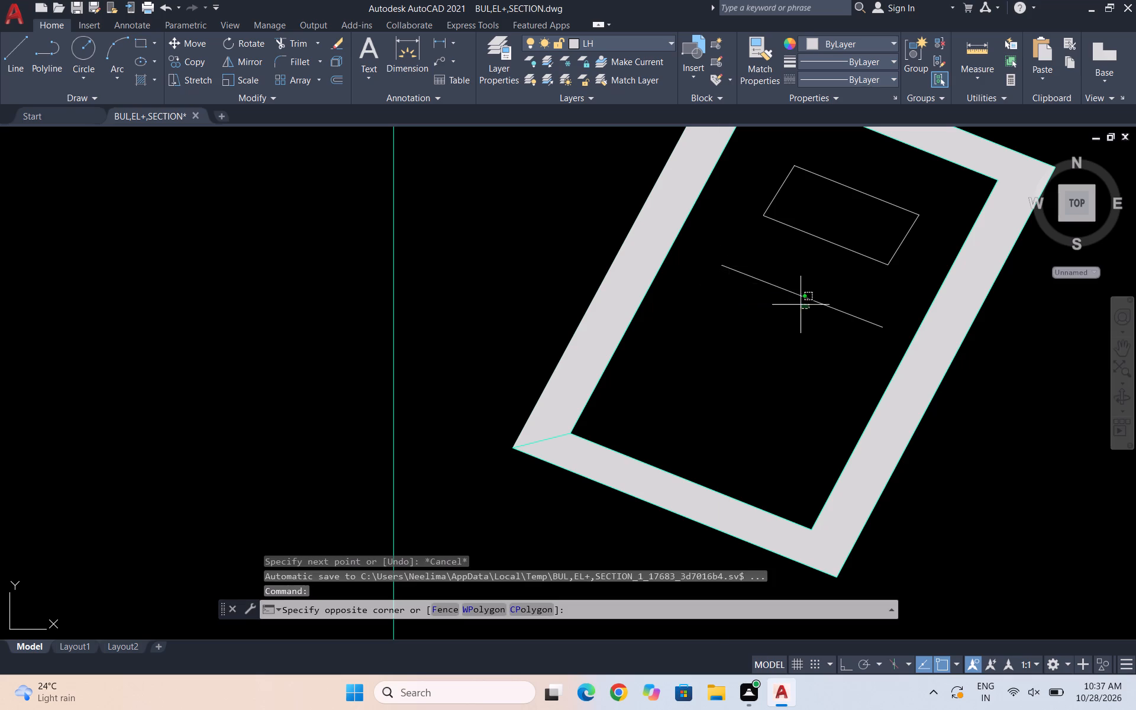
click(740, 282)
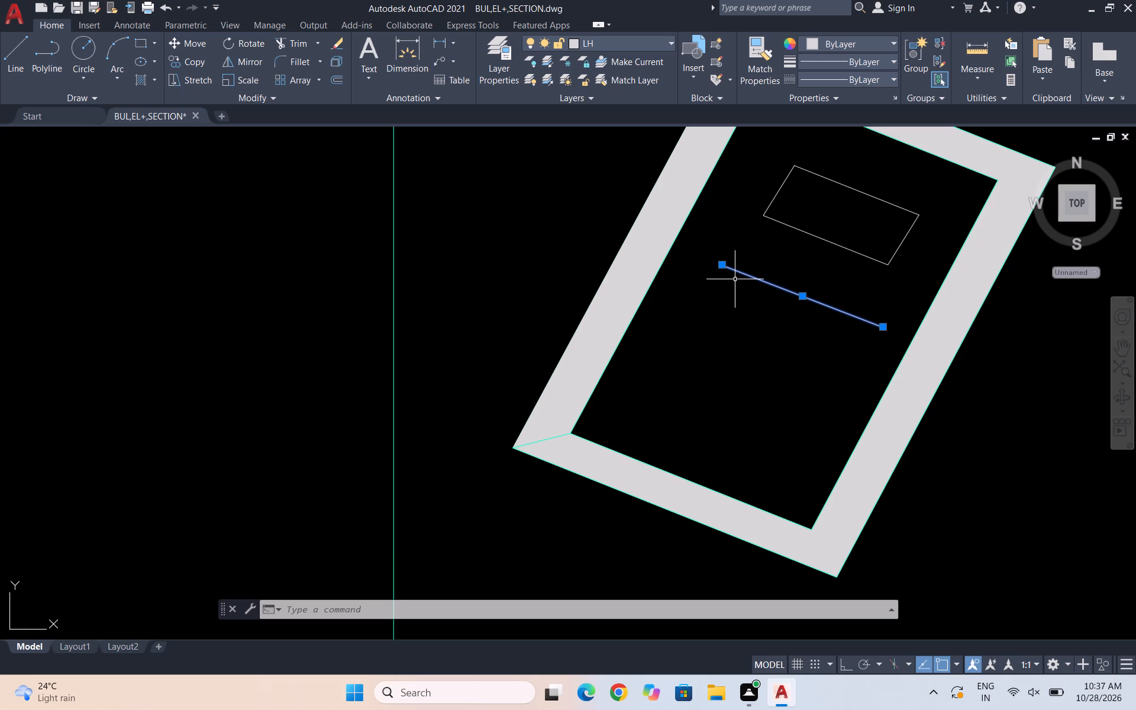
text(CO)
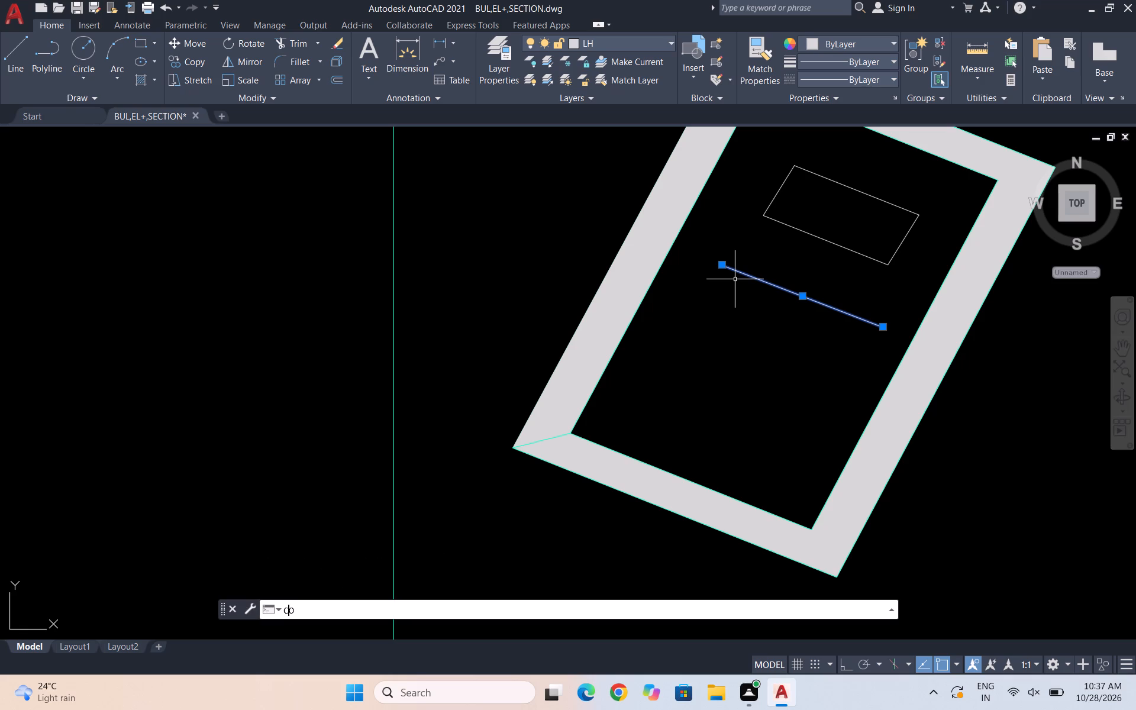
key(Return)
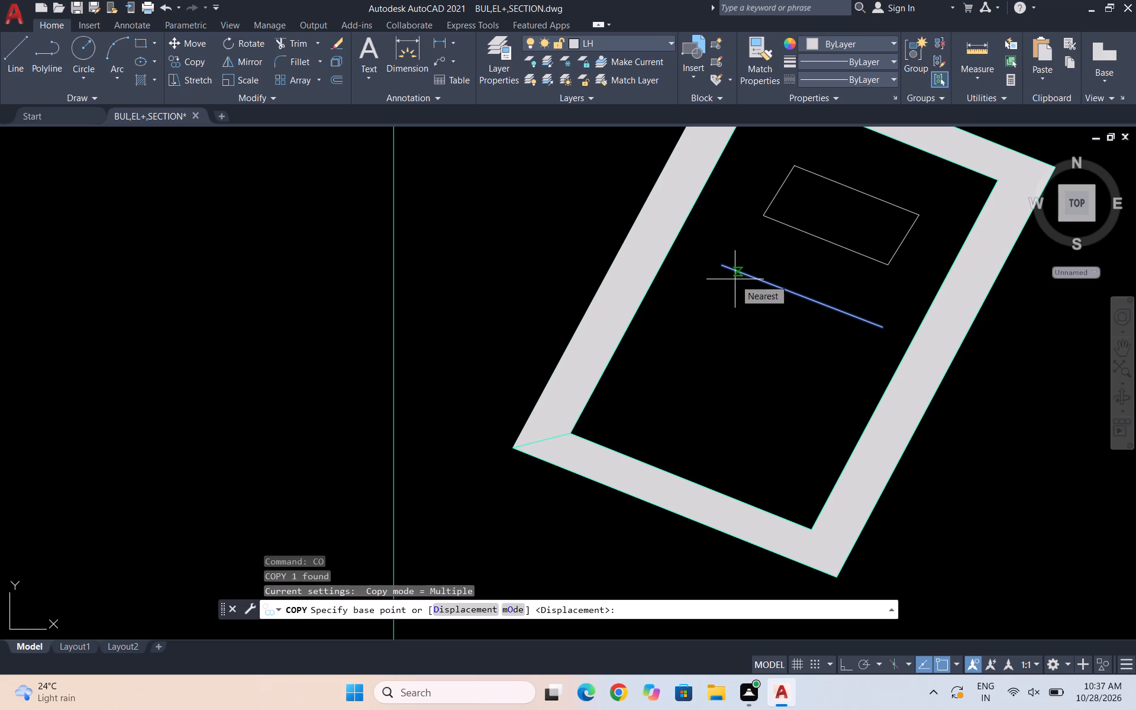
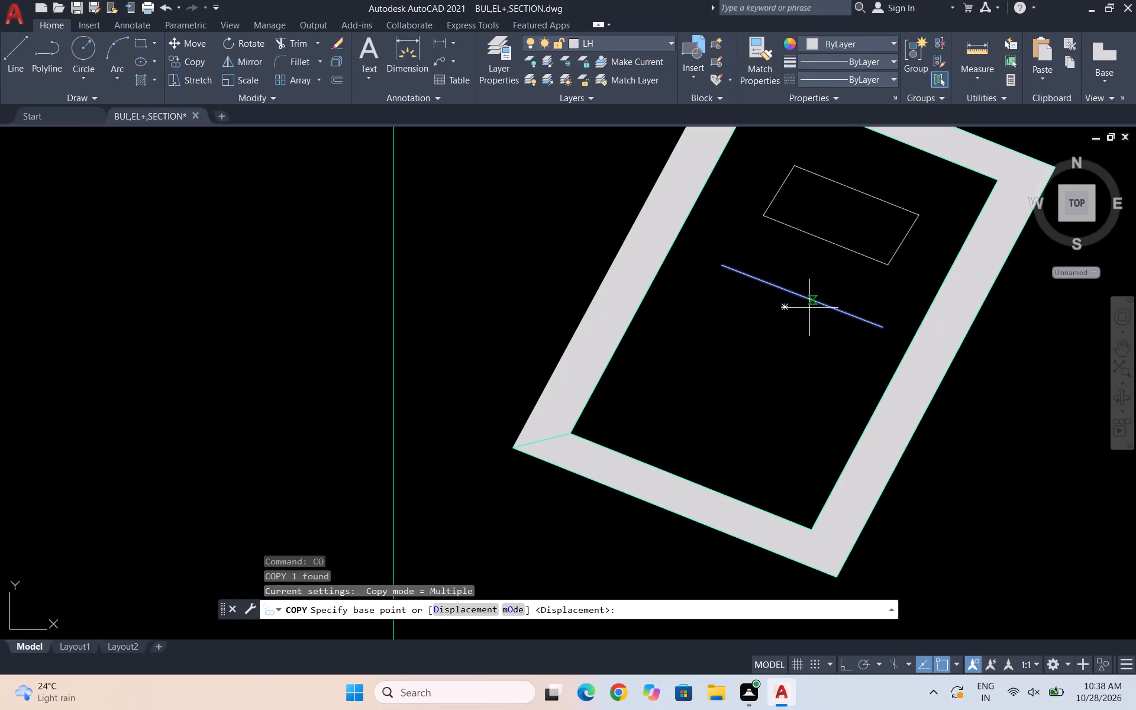
Copy the line below the small tilted rectangle once from its midpoint, a short distance further down inside the frame.
key(Escape)
click(837, 330)
click(786, 282)
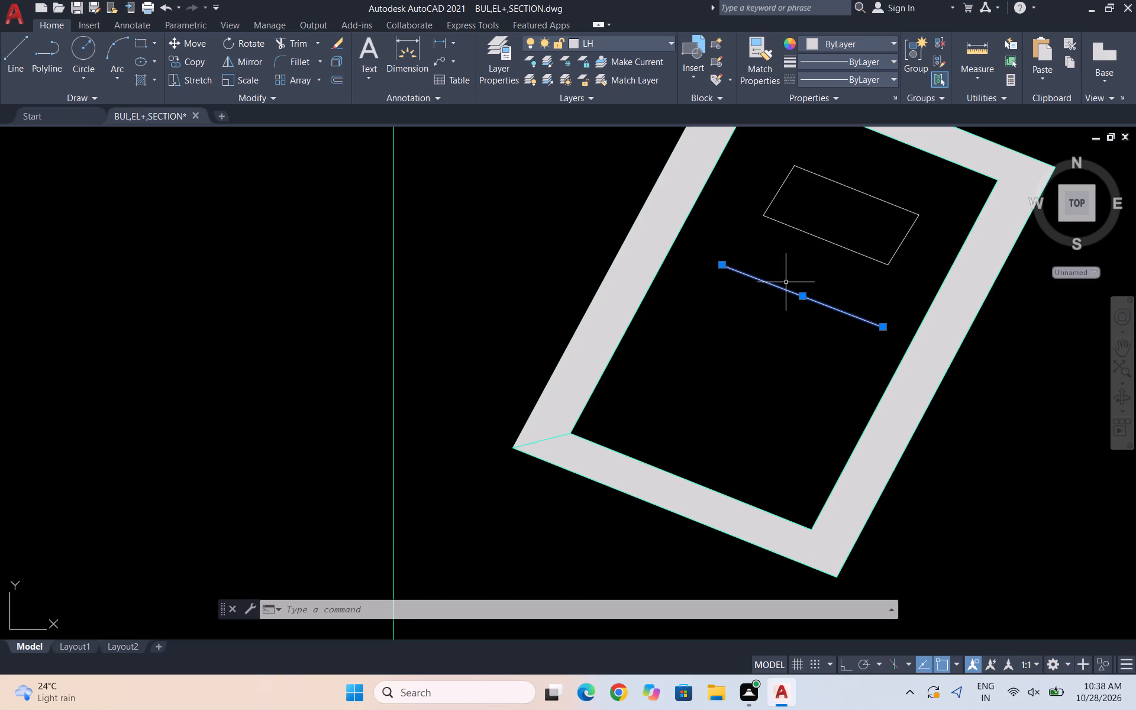
text(CO)
key(Return)
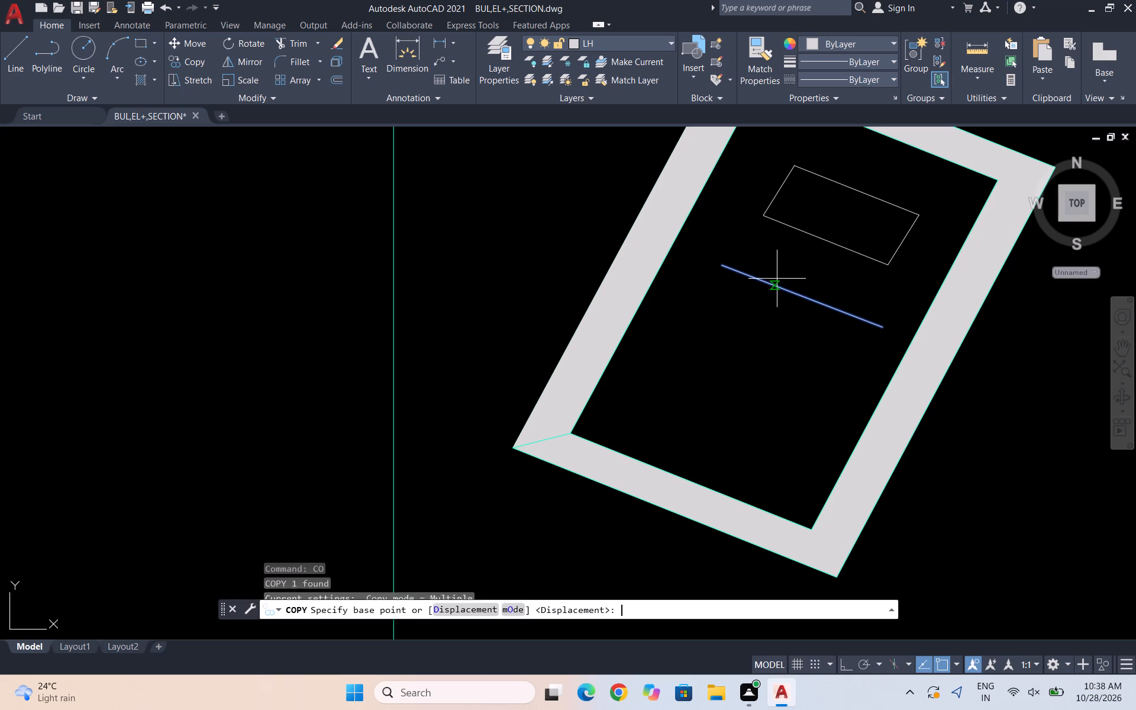
click(804, 298)
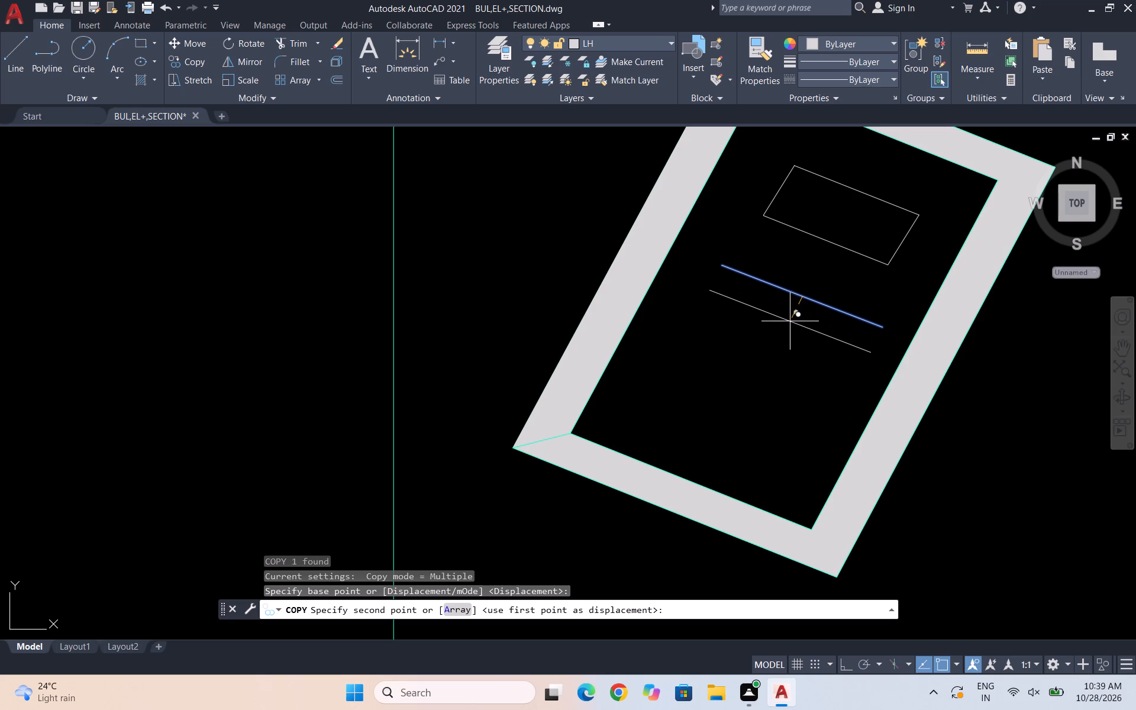
click(790, 321)
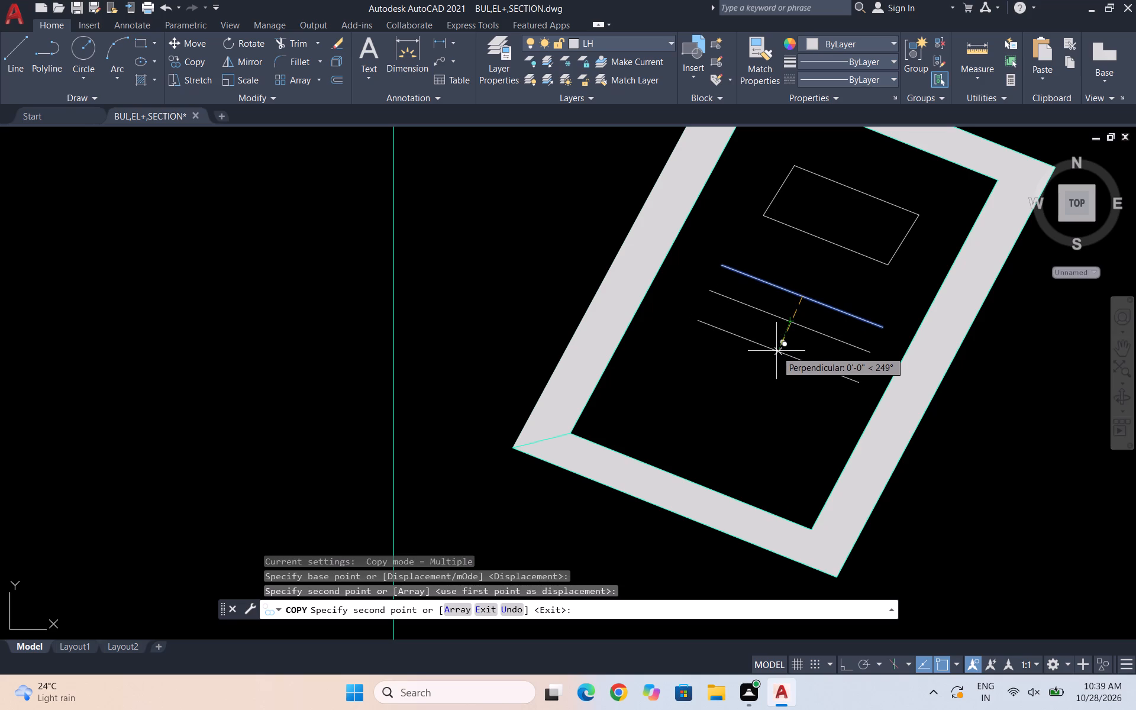
key(Escape)
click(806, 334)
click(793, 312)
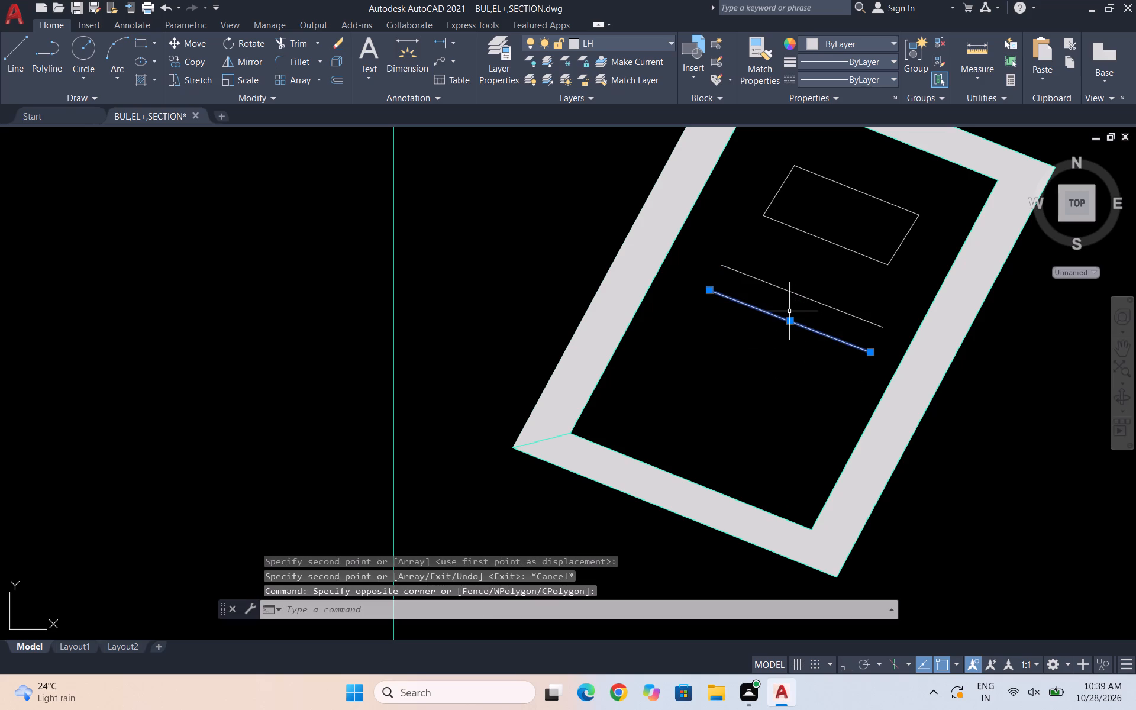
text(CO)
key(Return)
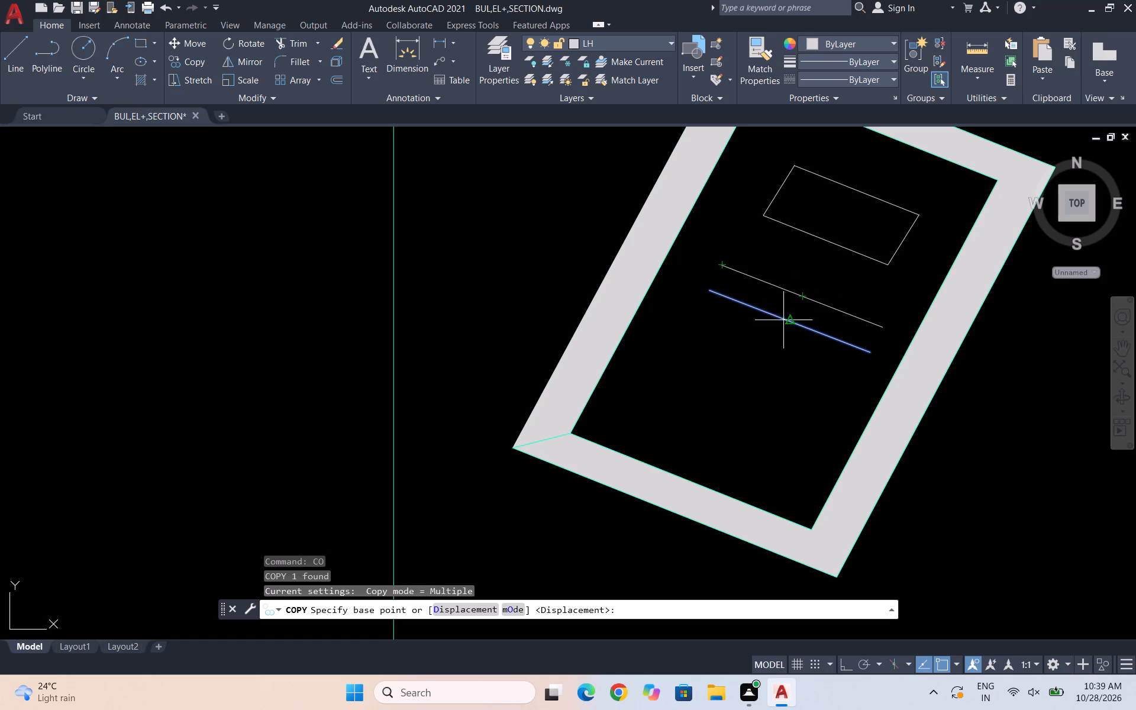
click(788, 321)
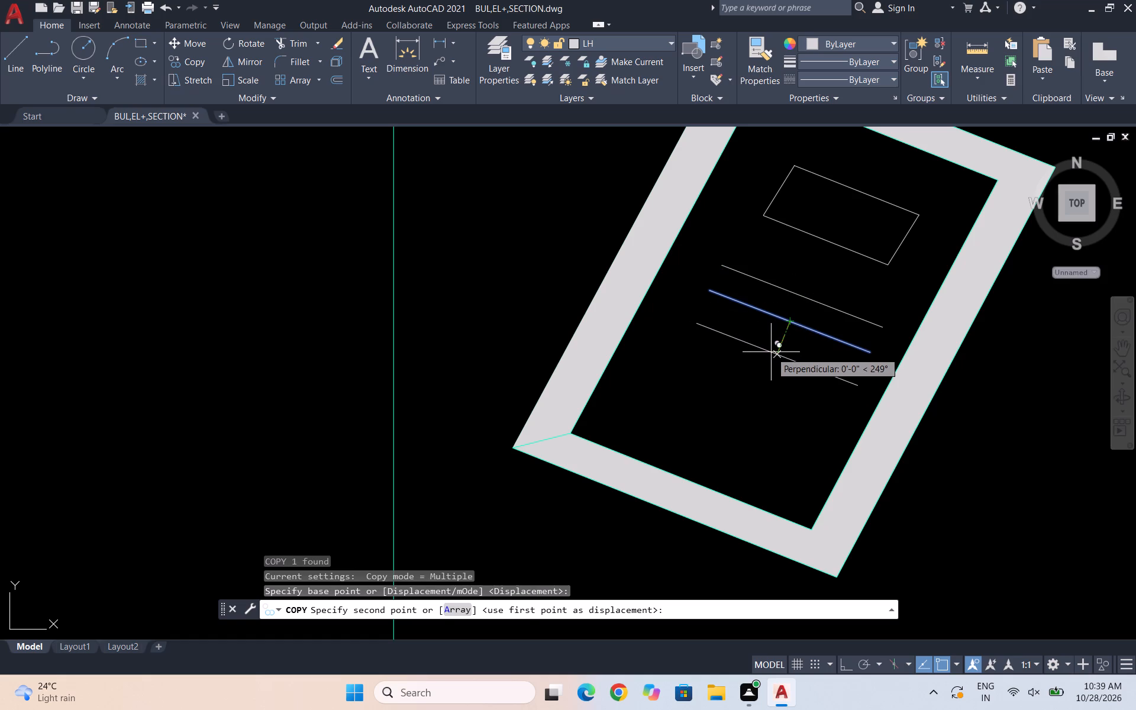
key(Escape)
Copy the pair of parallel lines below themselves, making four roughly evenly spaced lines inside the frame.
click(811, 348)
click(770, 288)
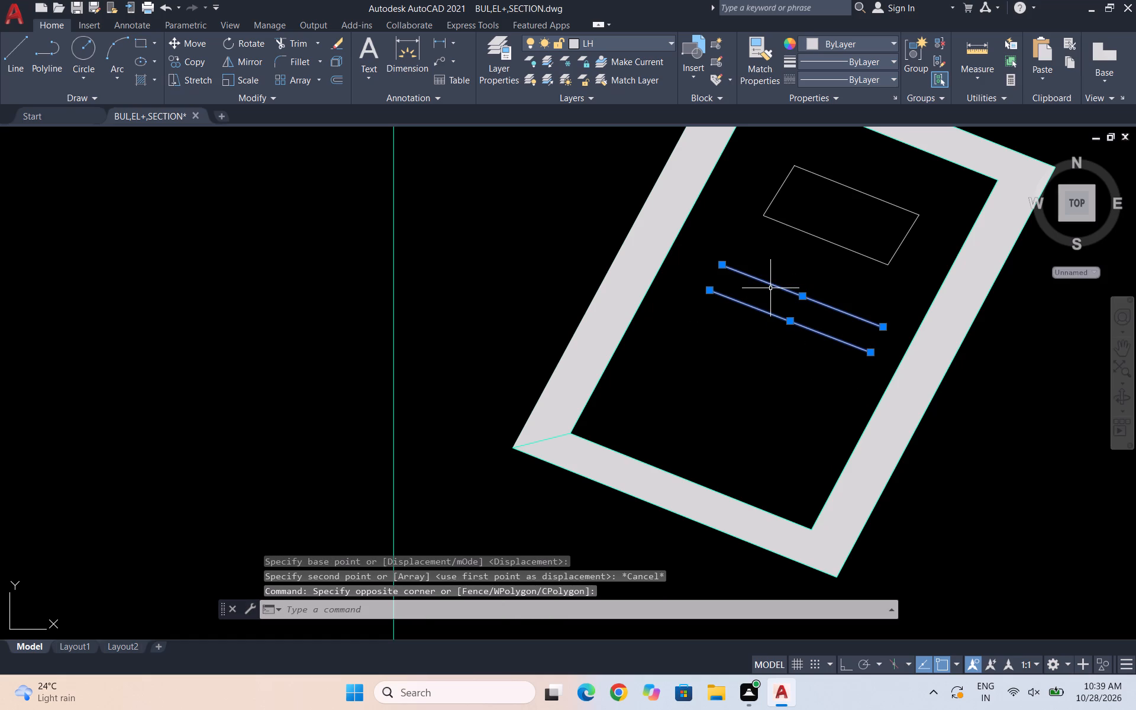
text(CO)
key(Return)
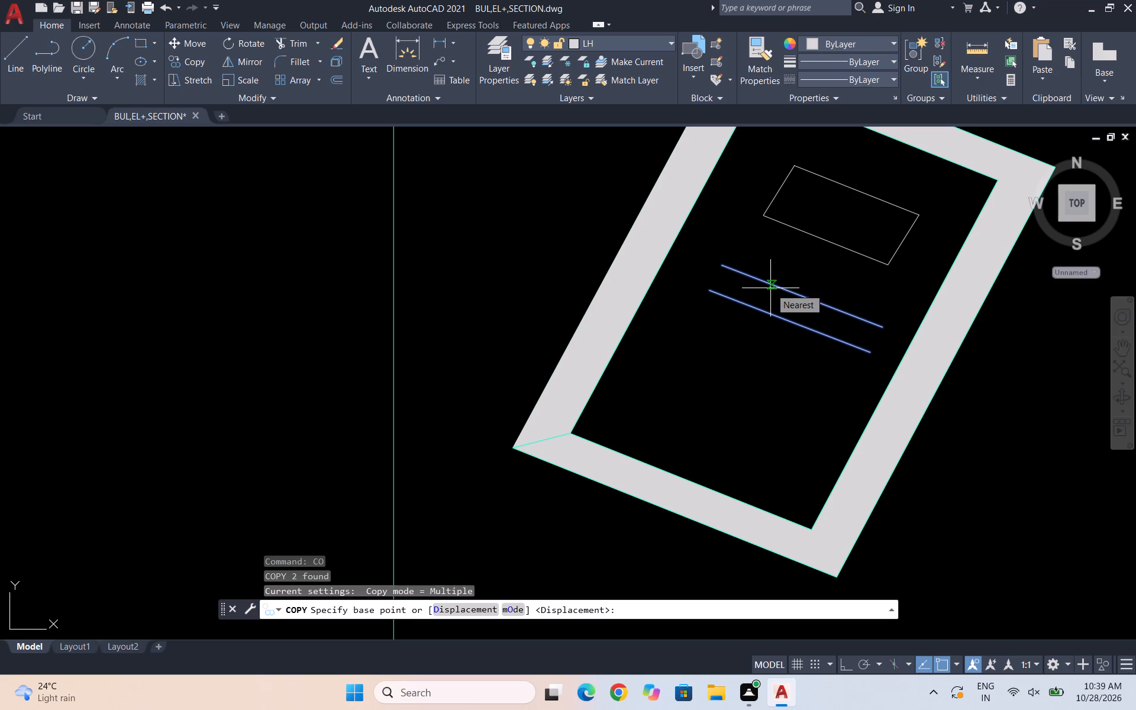
click(801, 298)
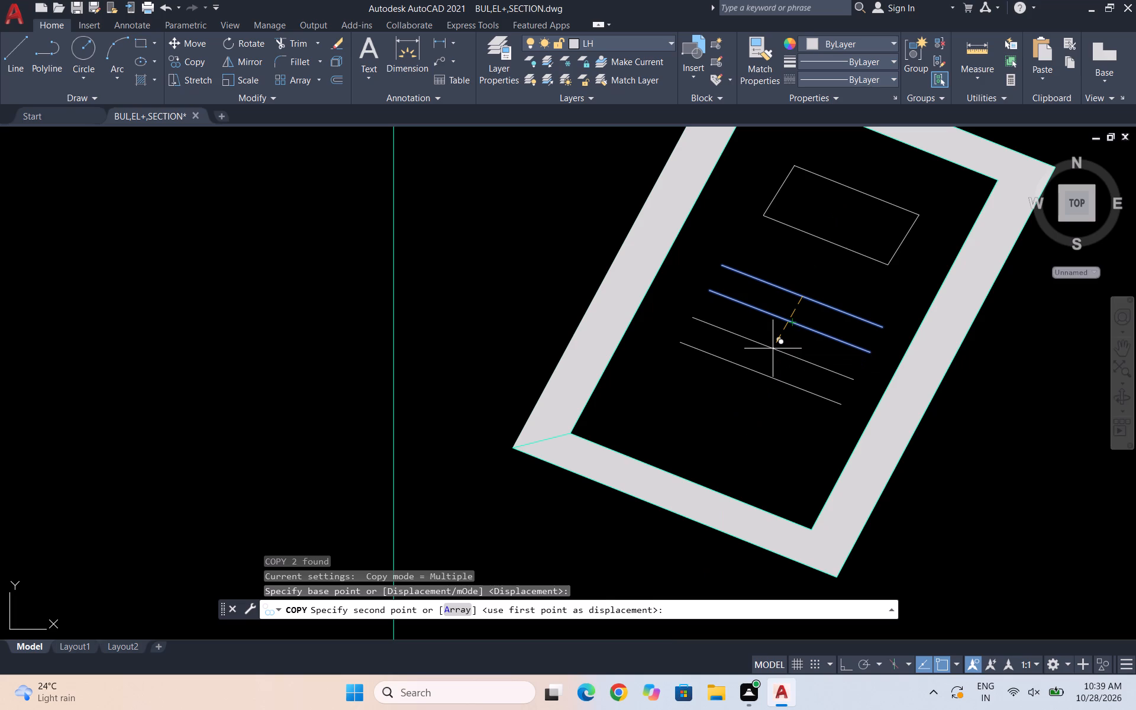
click(773, 348)
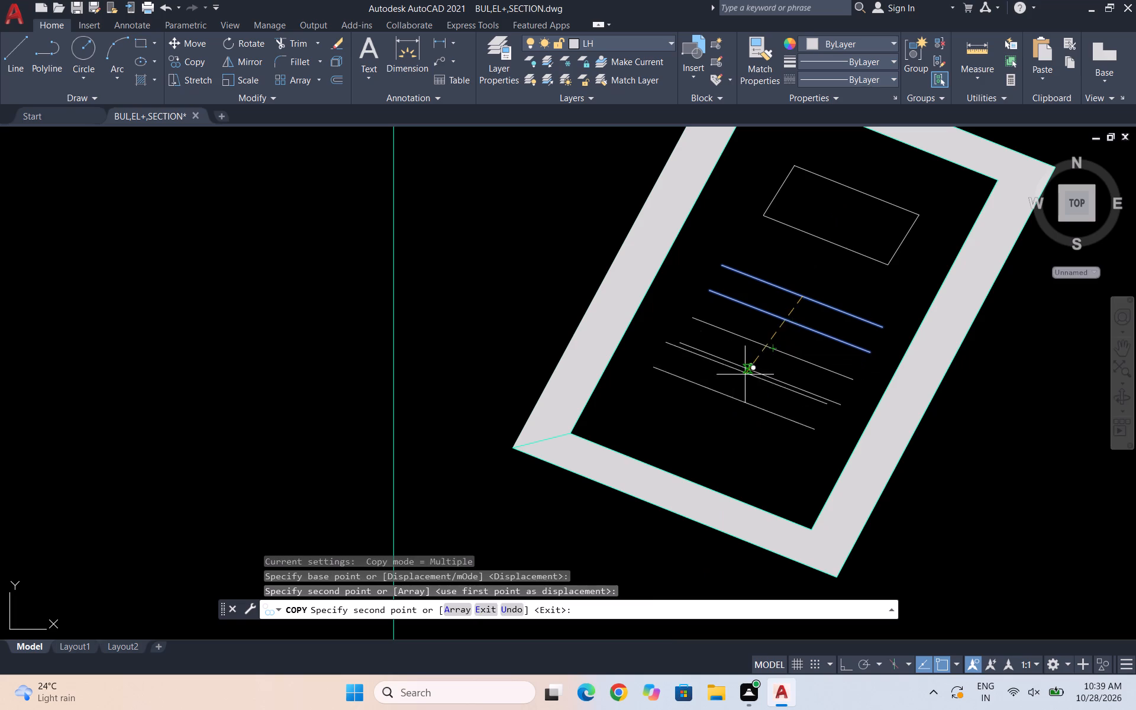
key(Escape)
Move the four parallel lines slightly southwest inside the tilted frame.
click(802, 437)
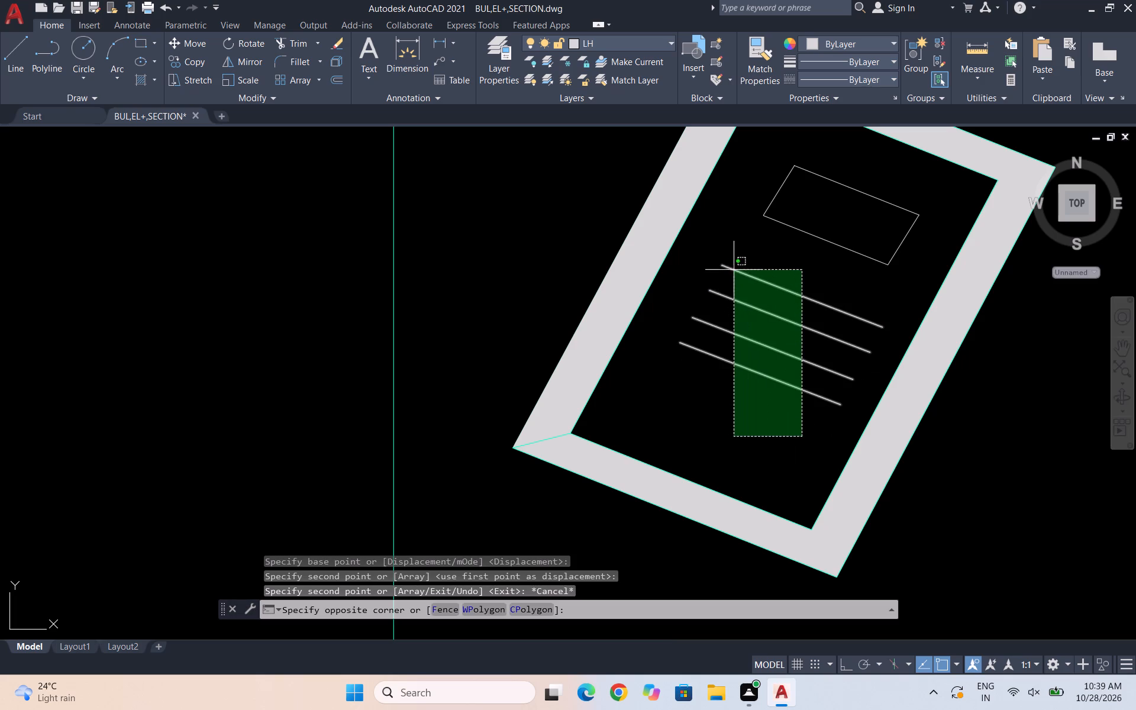
click(729, 266)
key(m)
key(Return)
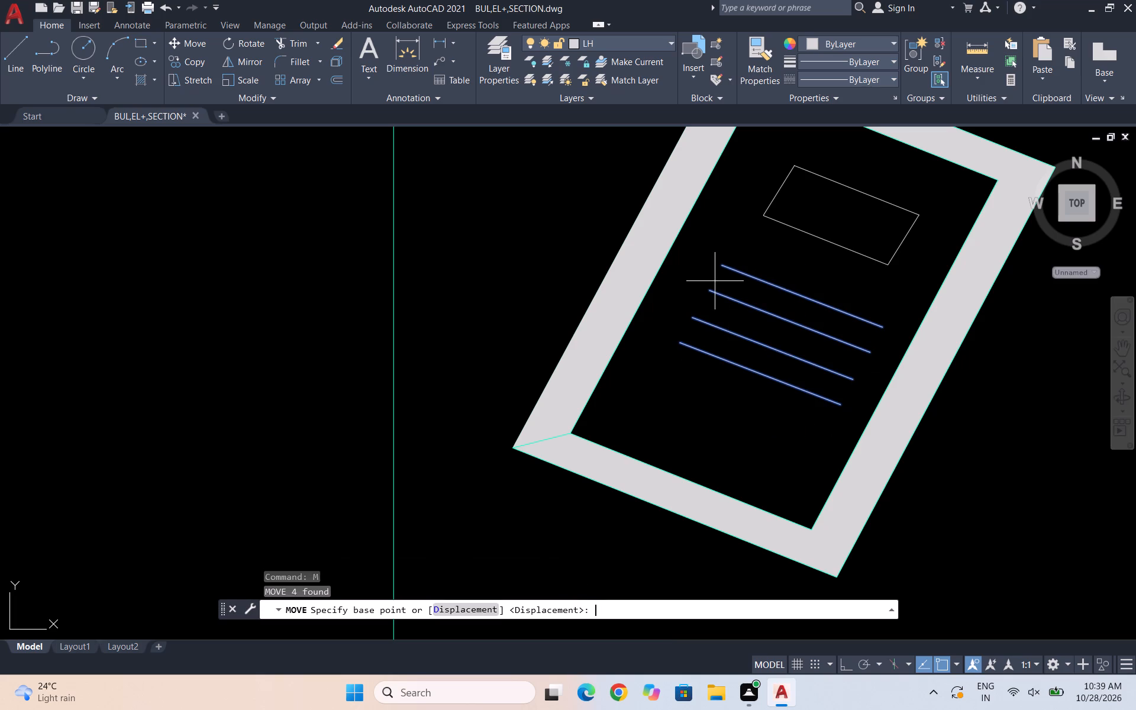
click(779, 338)
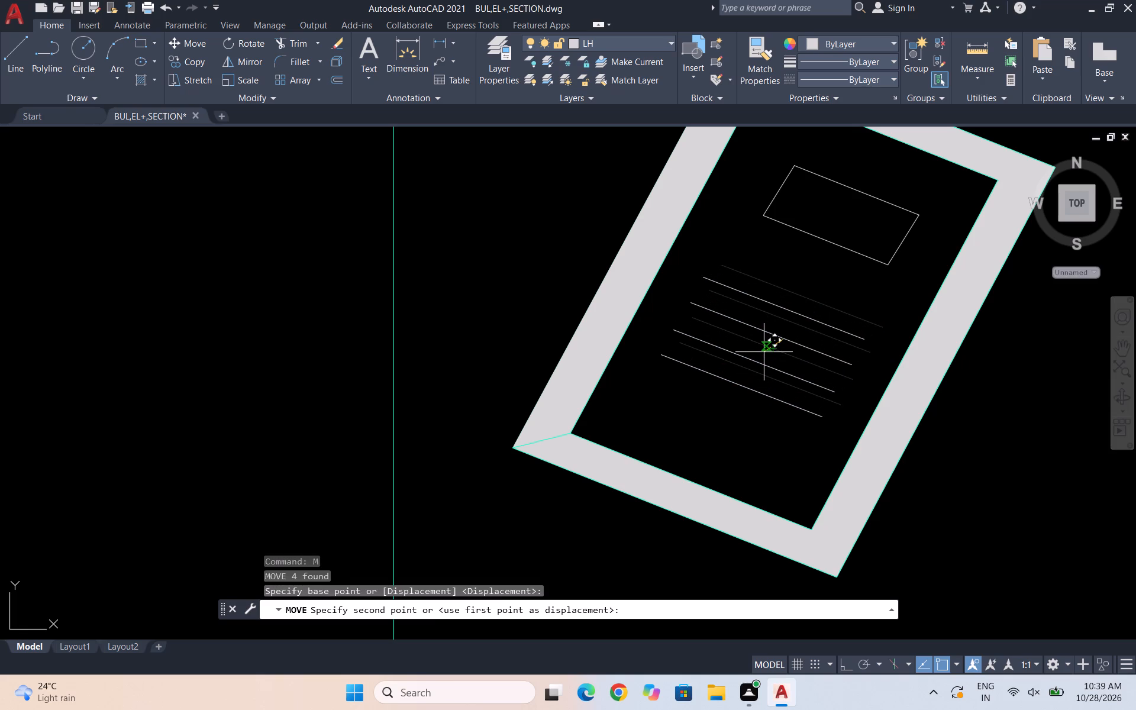
click(764, 352)
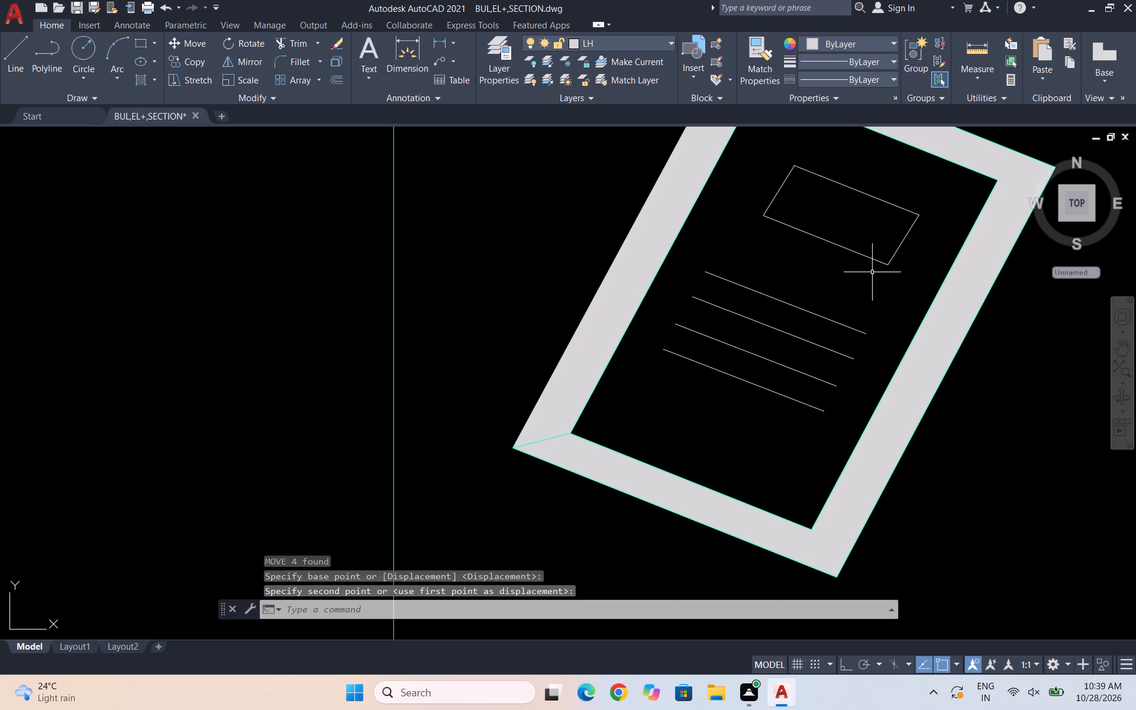
Open DesignCenter and browse to the blocks of Home - Space Planner.dwg in the en-us DesignCenter sample folder.
scroll(782, 292, down, 7)
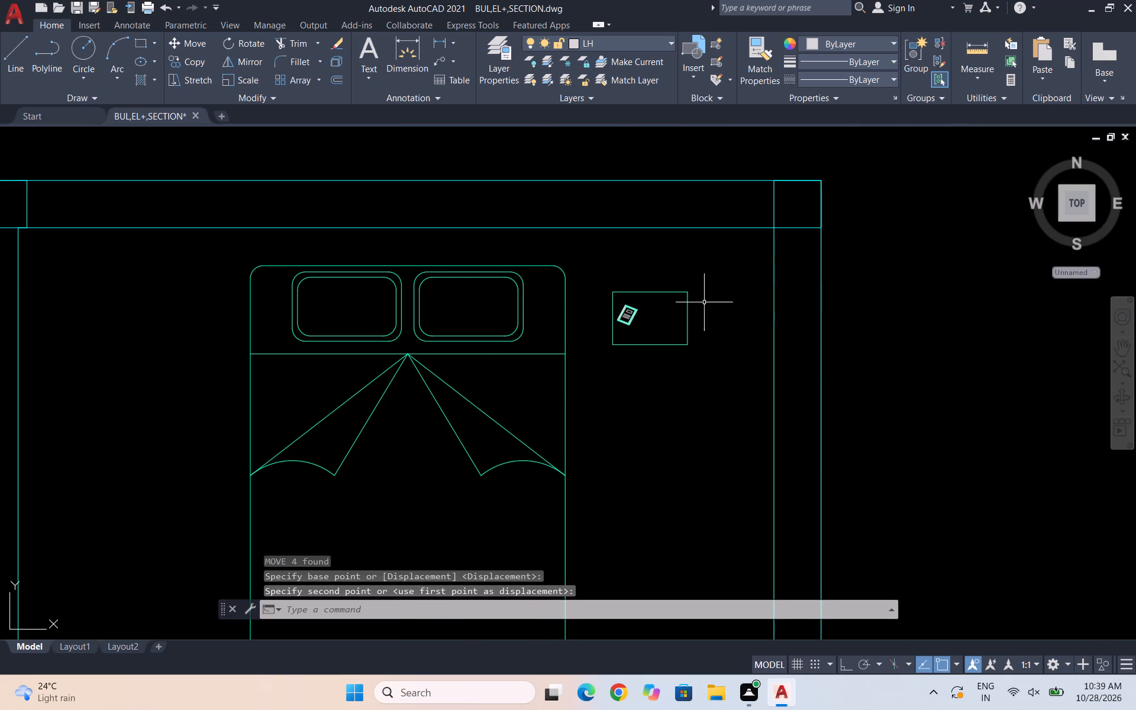
key(Escape)
key(Escape)
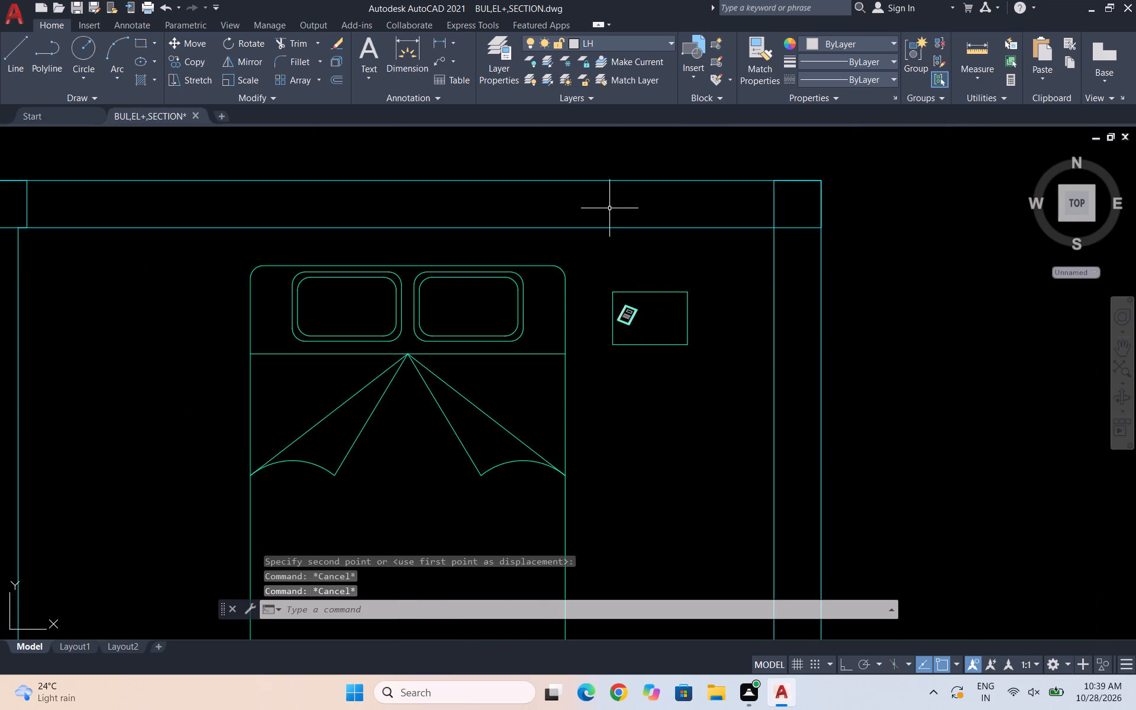
text(DC)
key(Return)
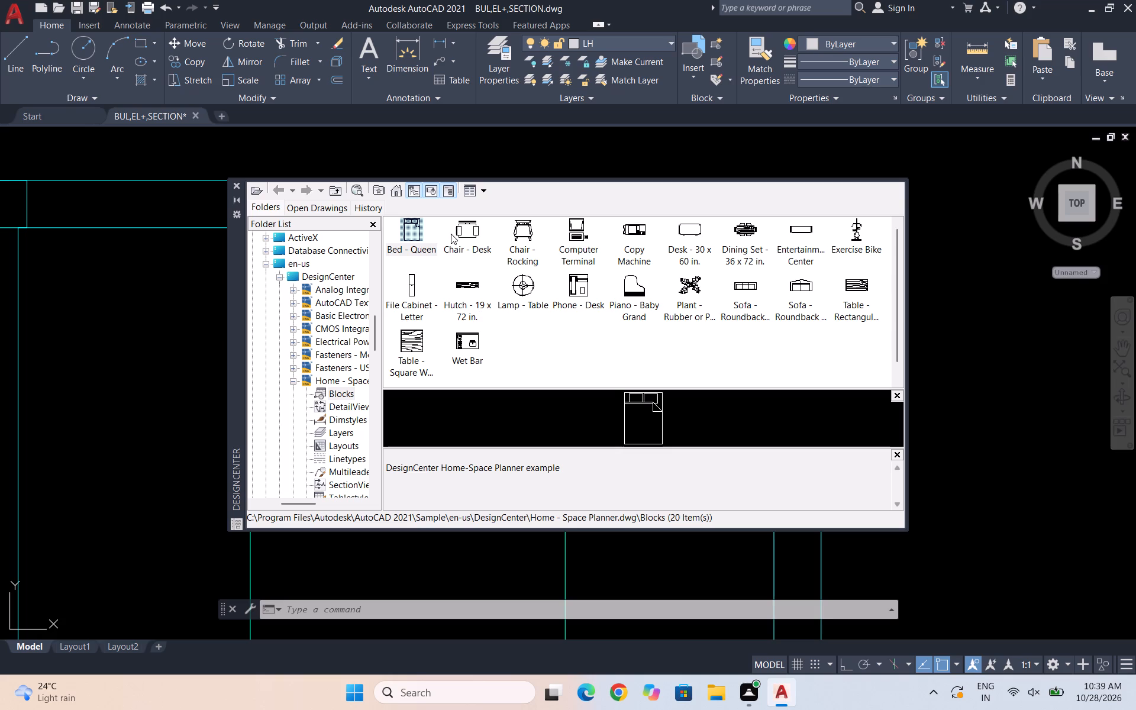
double_click(395, 183)
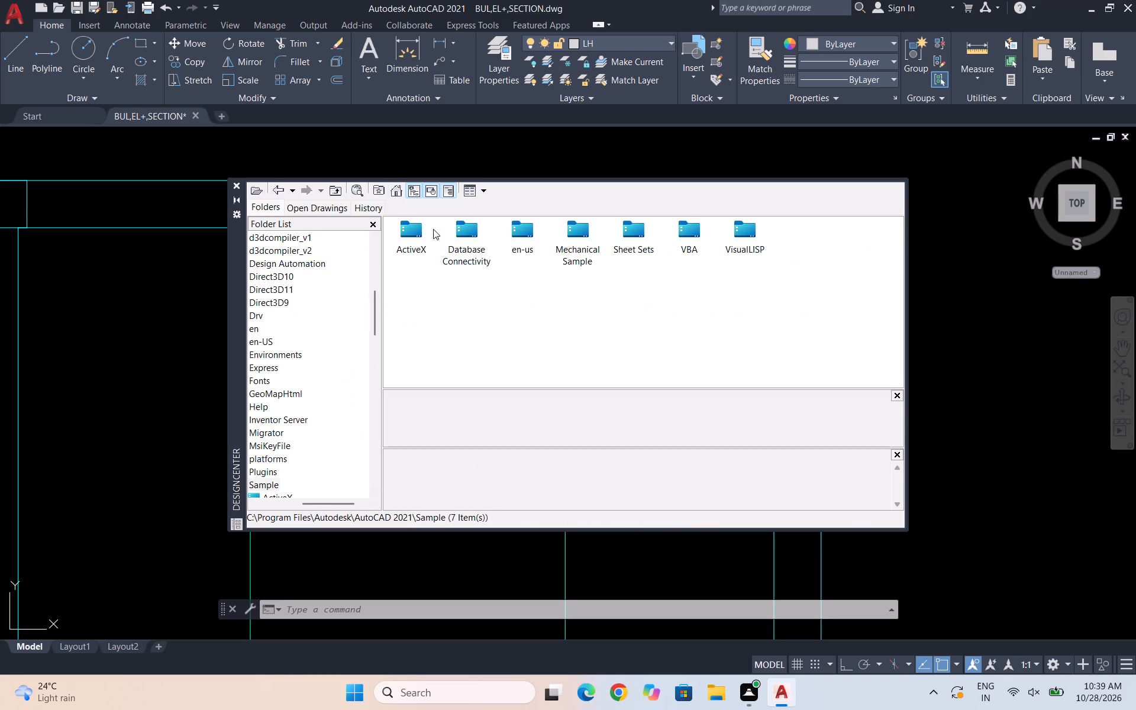
double_click(515, 239)
double_click(517, 233)
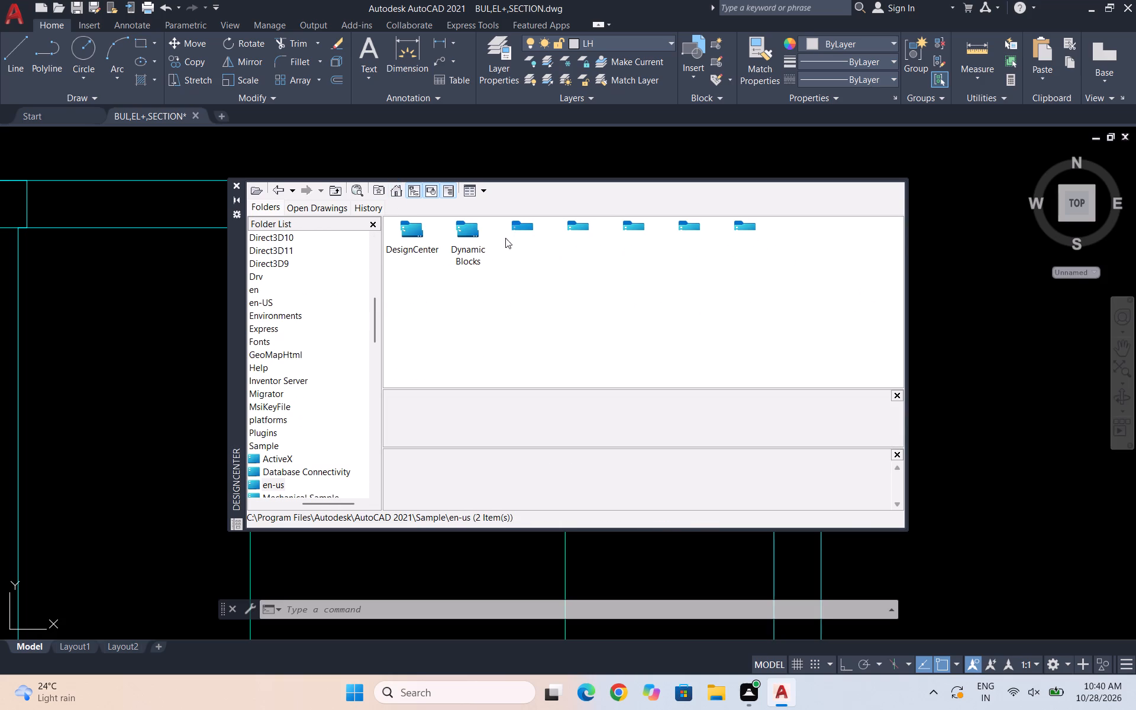
double_click(412, 228)
double_click(413, 227)
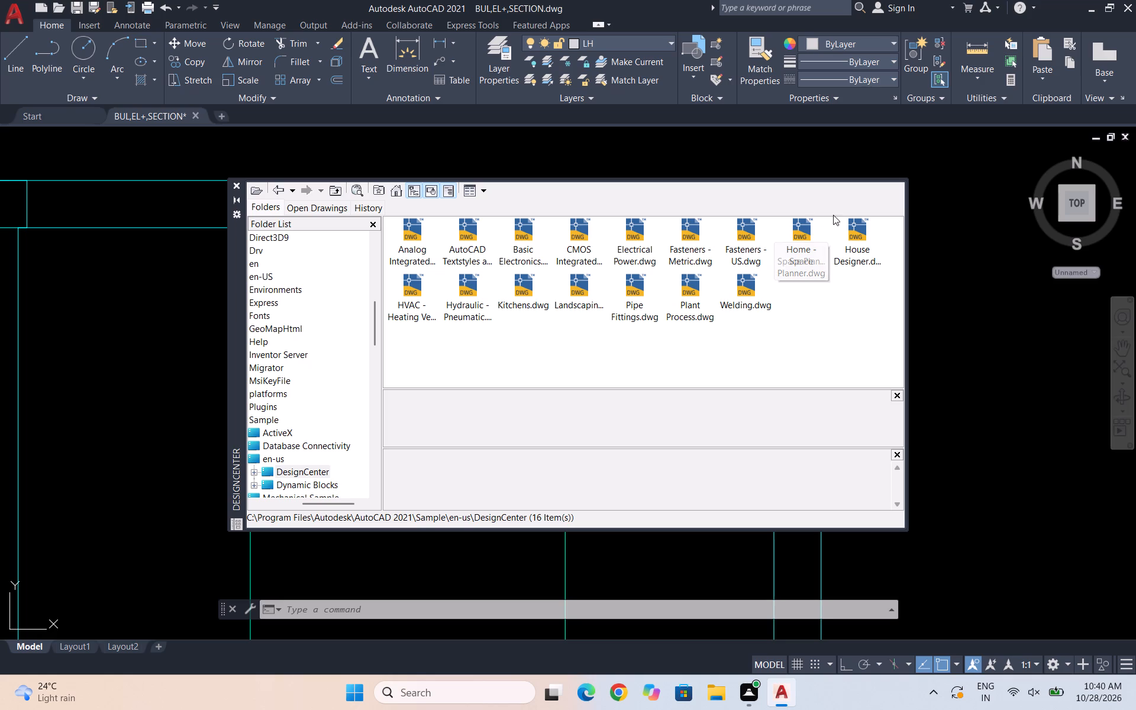
double_click(796, 244)
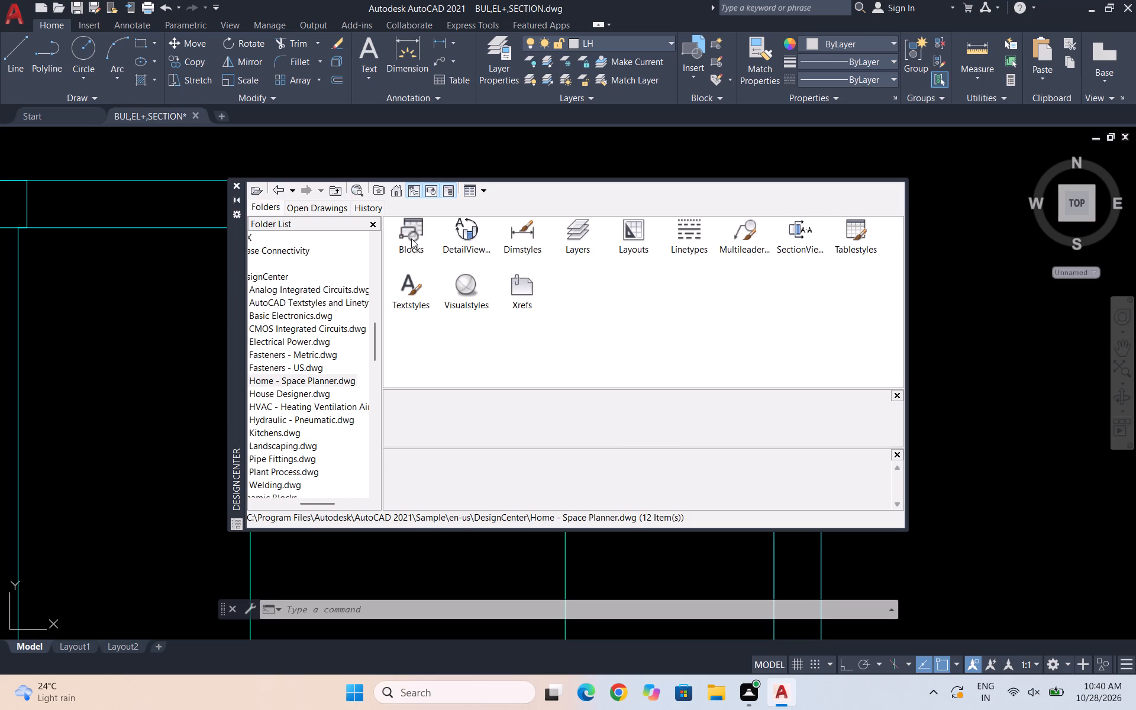
double_click(411, 238)
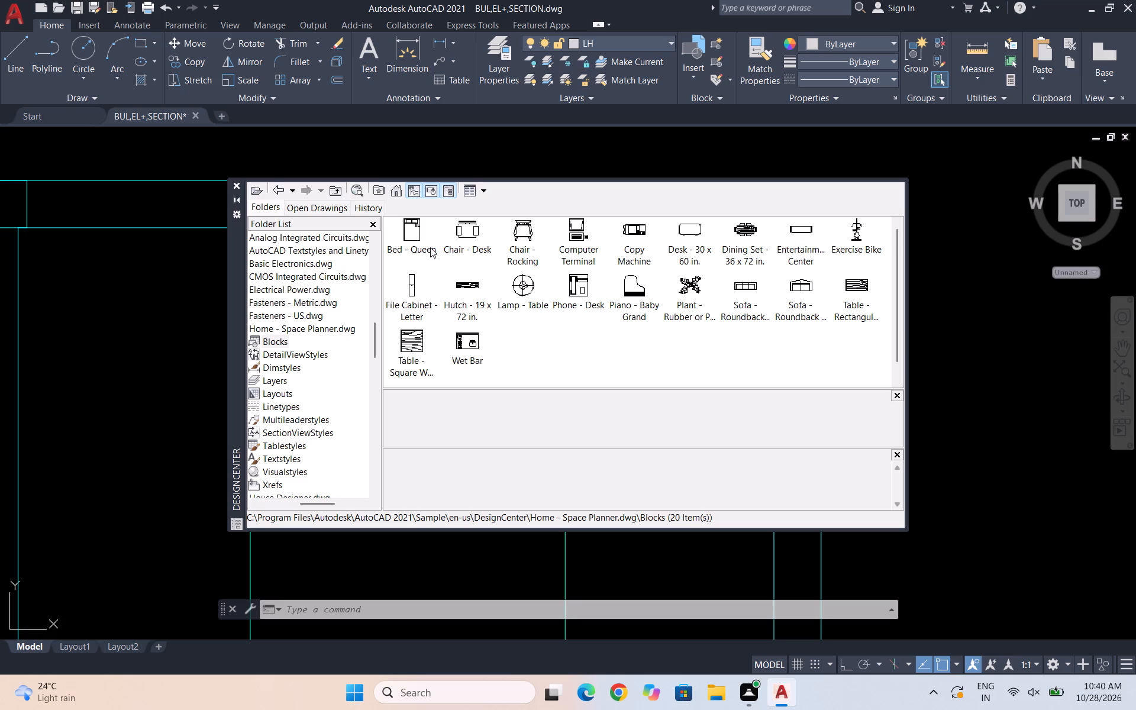
Insert the Phone - Desk block in the empty area east of the bedroom wall and close DesignCenter.
click(586, 282)
double_click(576, 282)
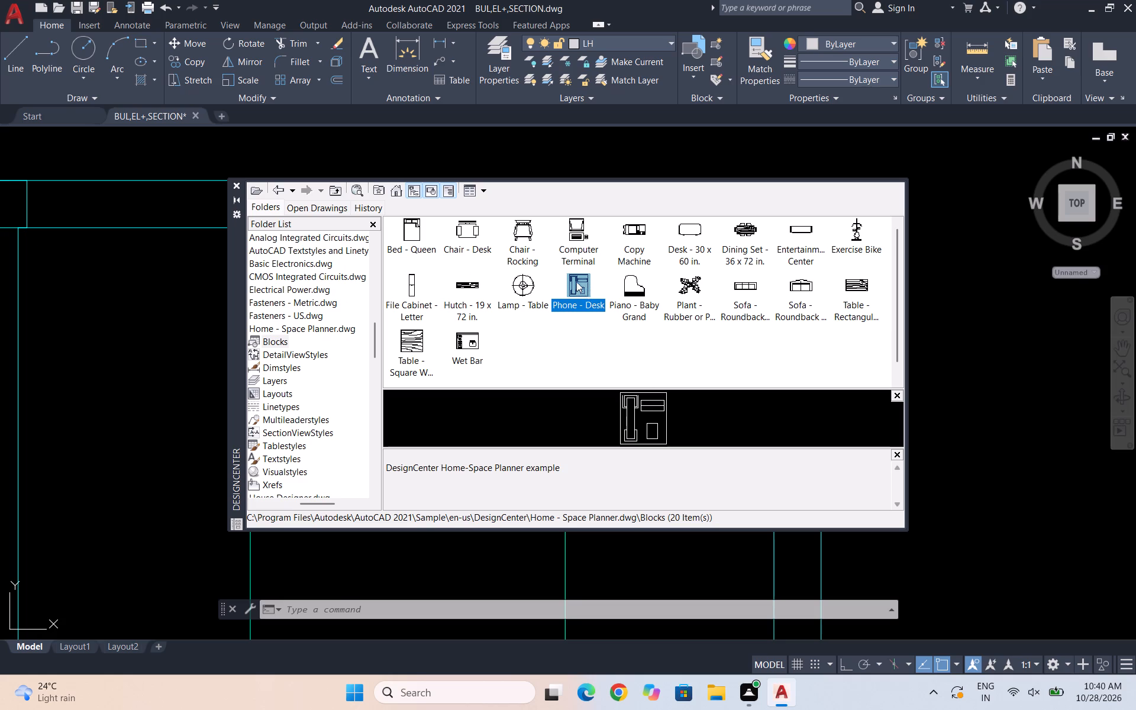
click(667, 435)
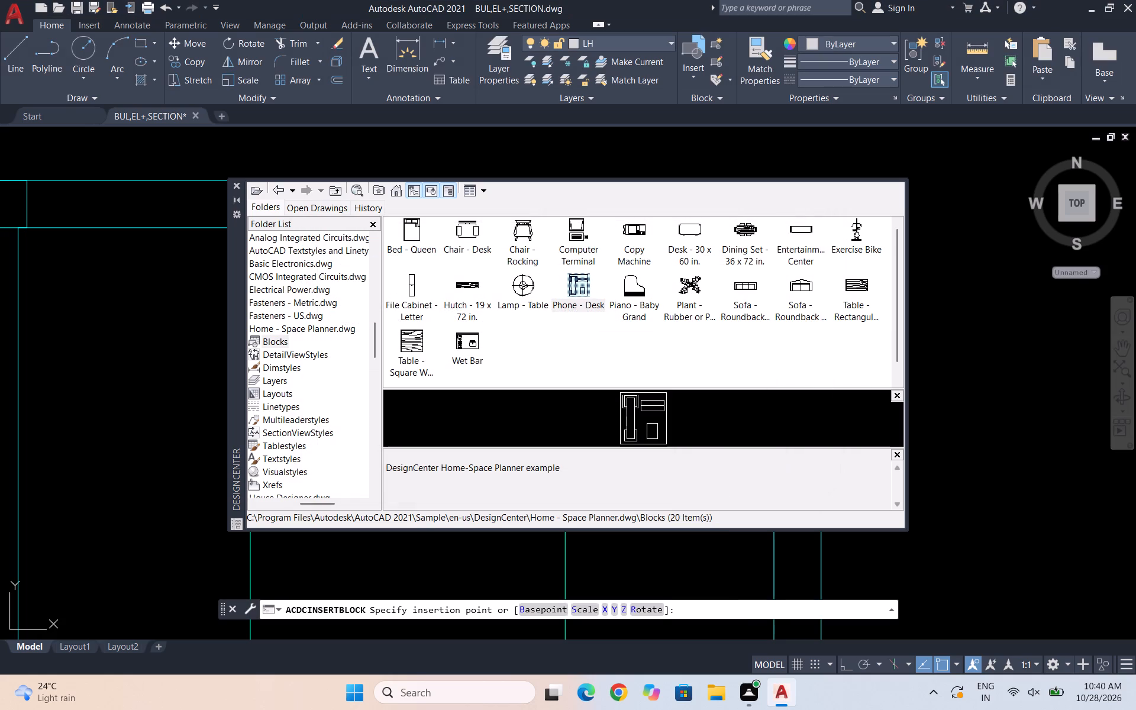
click(970, 416)
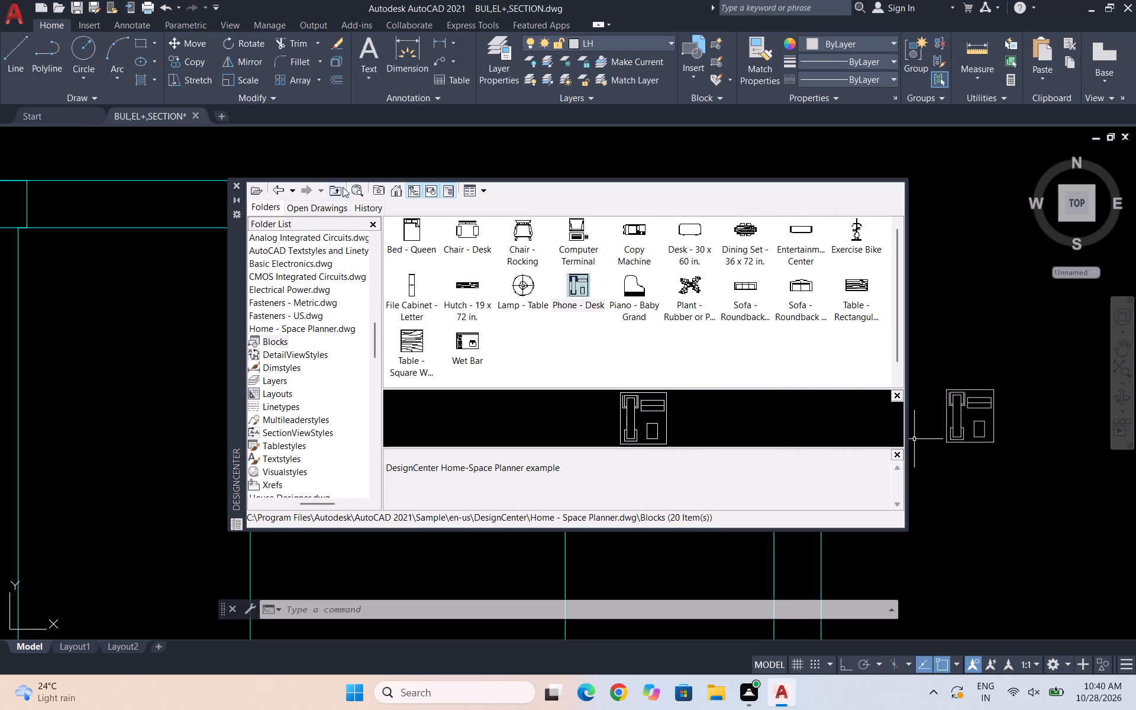
click(238, 181)
Put the inserted desk phone block on the FURNITURE layer.
scroll(1035, 466, up, 1)
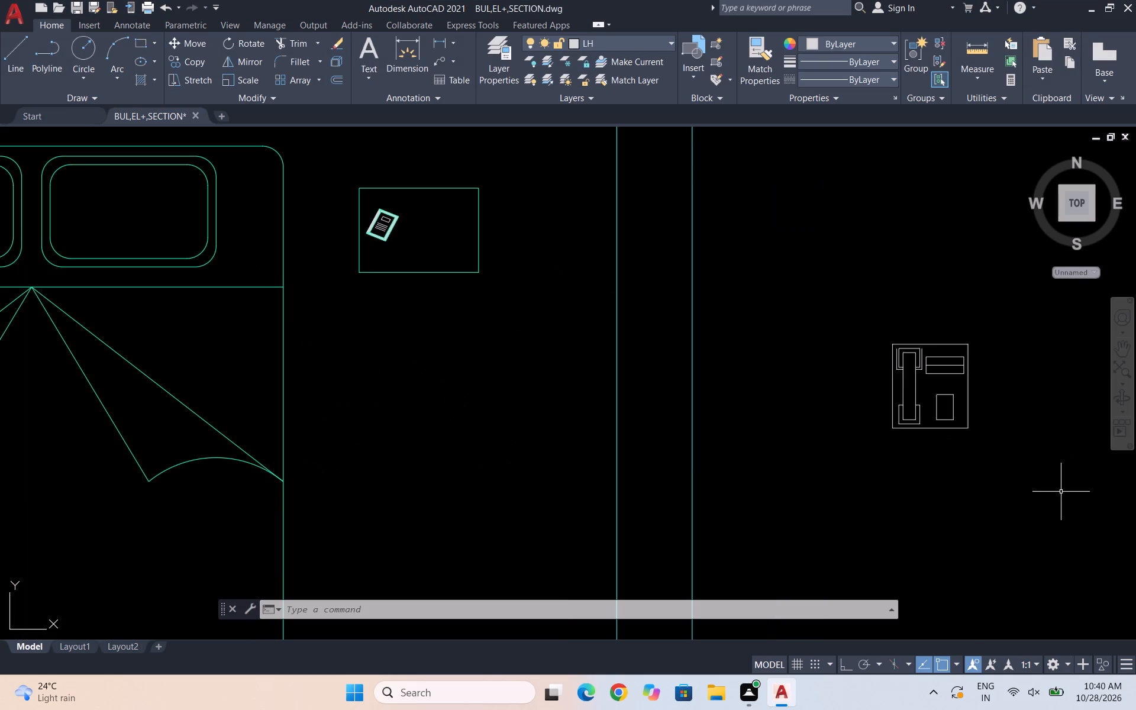
drag(1063, 502, 805, 314)
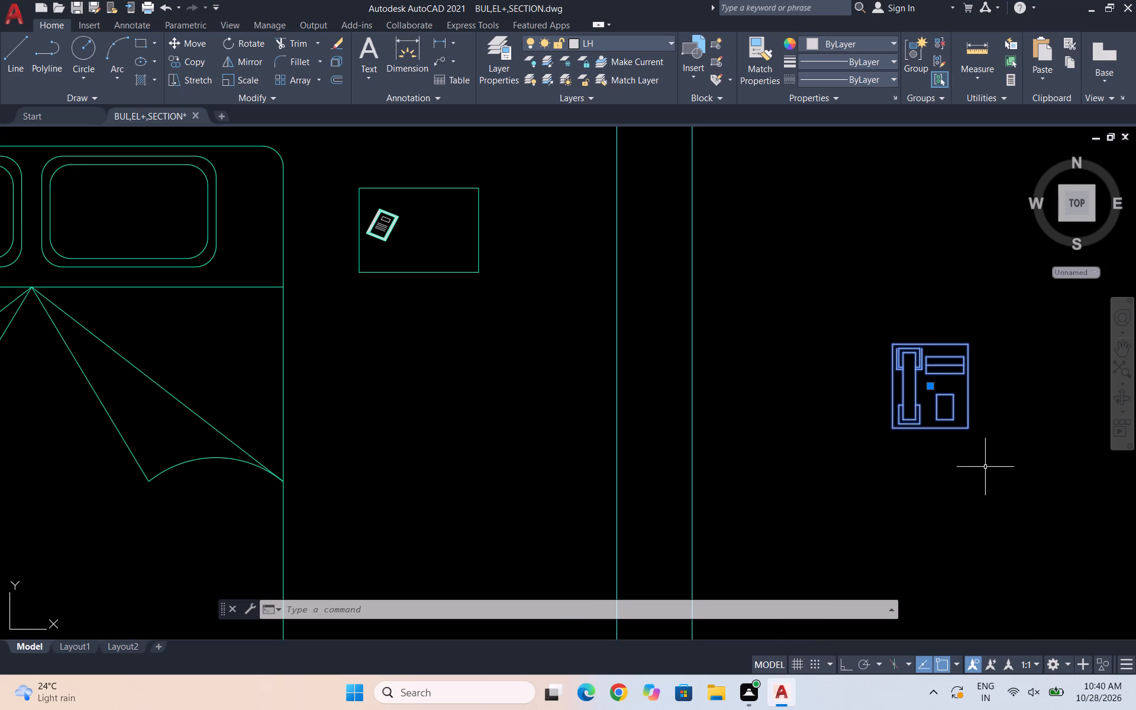
key(Escape)
click(1022, 474)
click(825, 309)
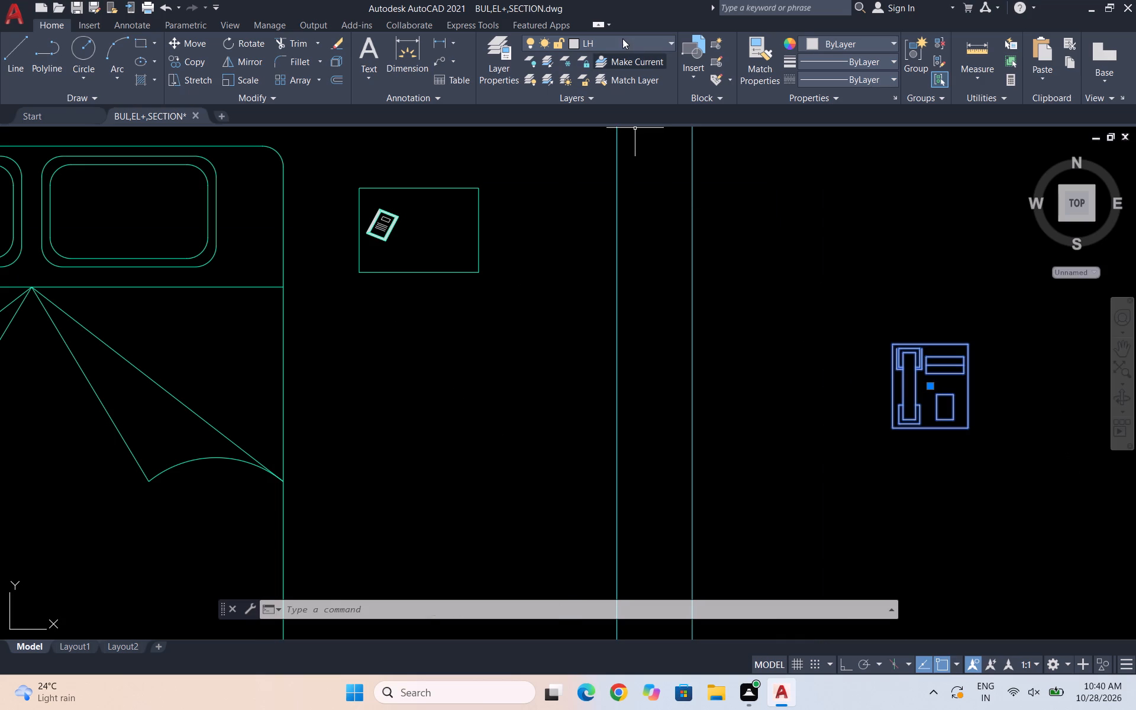
click(623, 44)
click(641, 117)
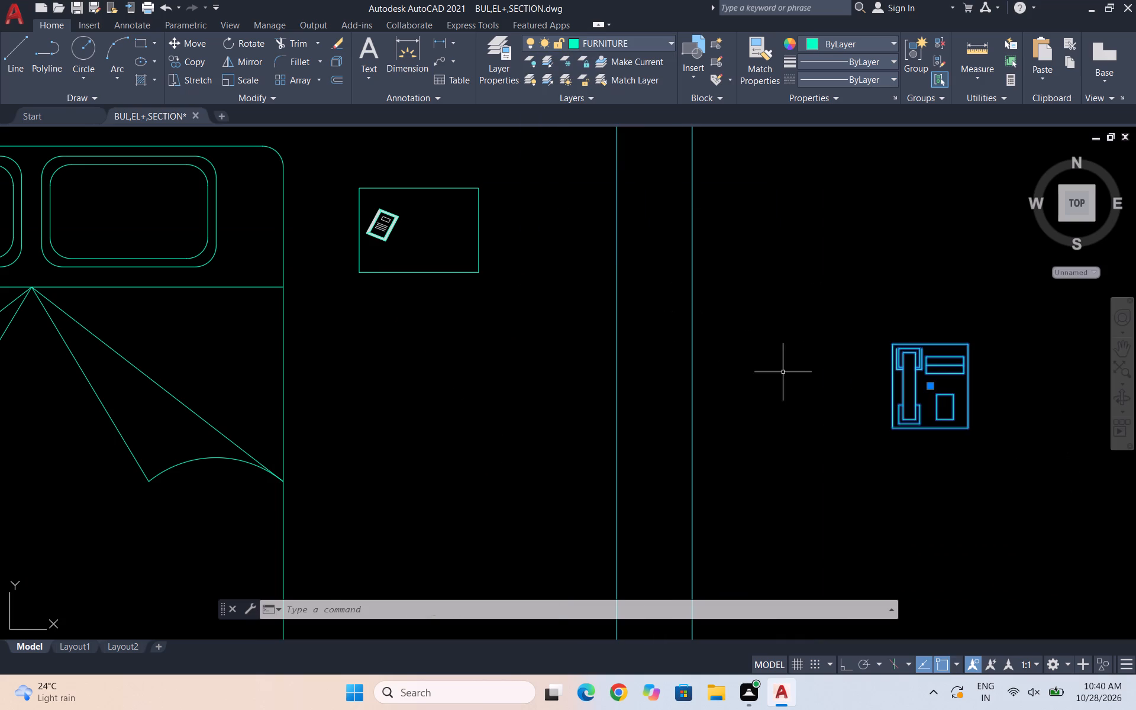
key(Escape)
Move the desk phone into the bedroom, just below the bedside table.
drag(1026, 479, 1017, 476)
click(858, 321)
key(m)
key(Return)
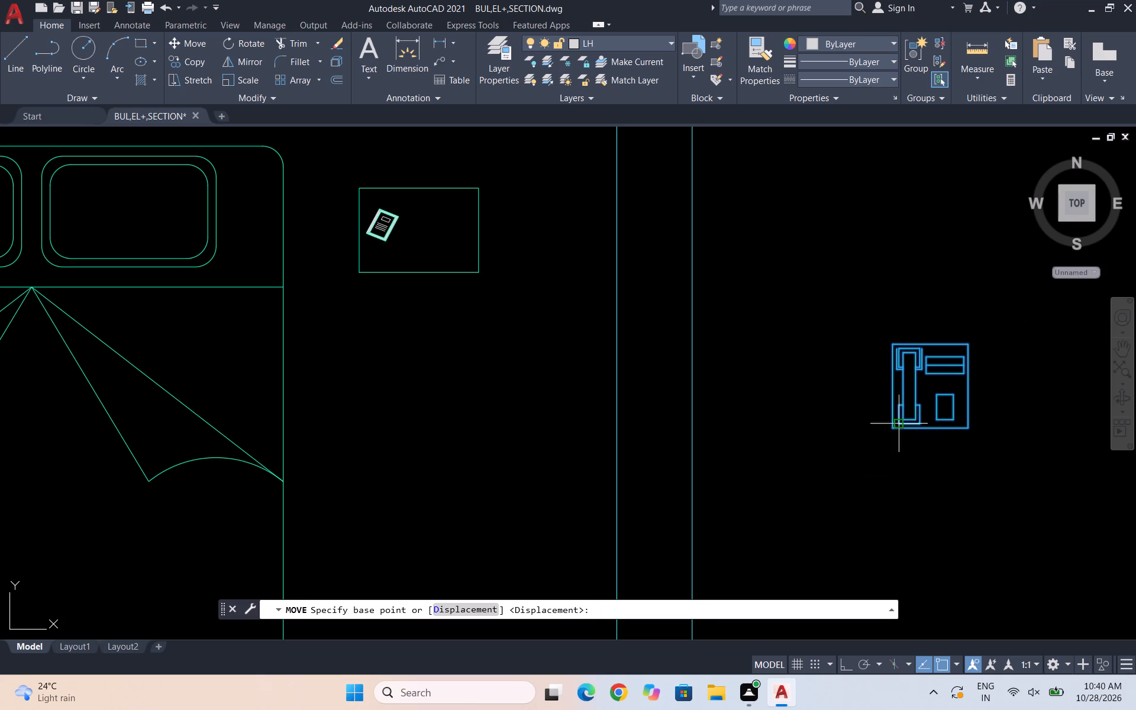
drag(944, 383, 937, 380)
click(492, 337)
key(Escape)
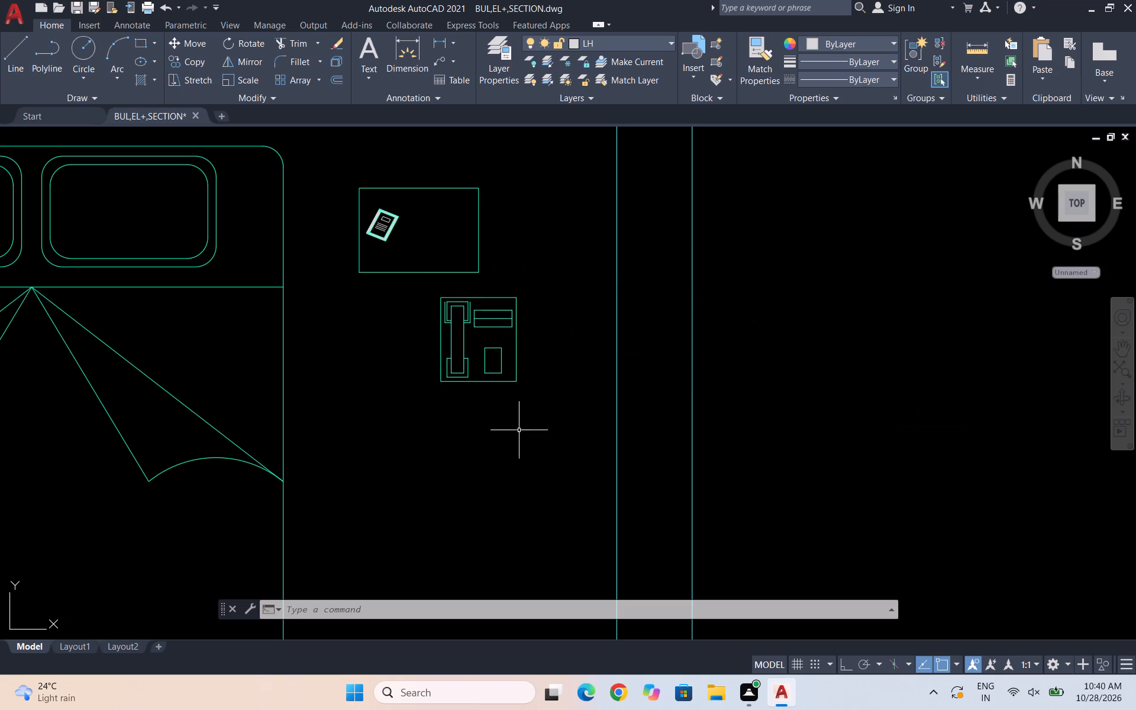
Scale the desk phone down to a little over half its size so it suits the bedside table.
drag(549, 449, 550, 441)
click(405, 286)
text(SC)
key(Return)
click(490, 333)
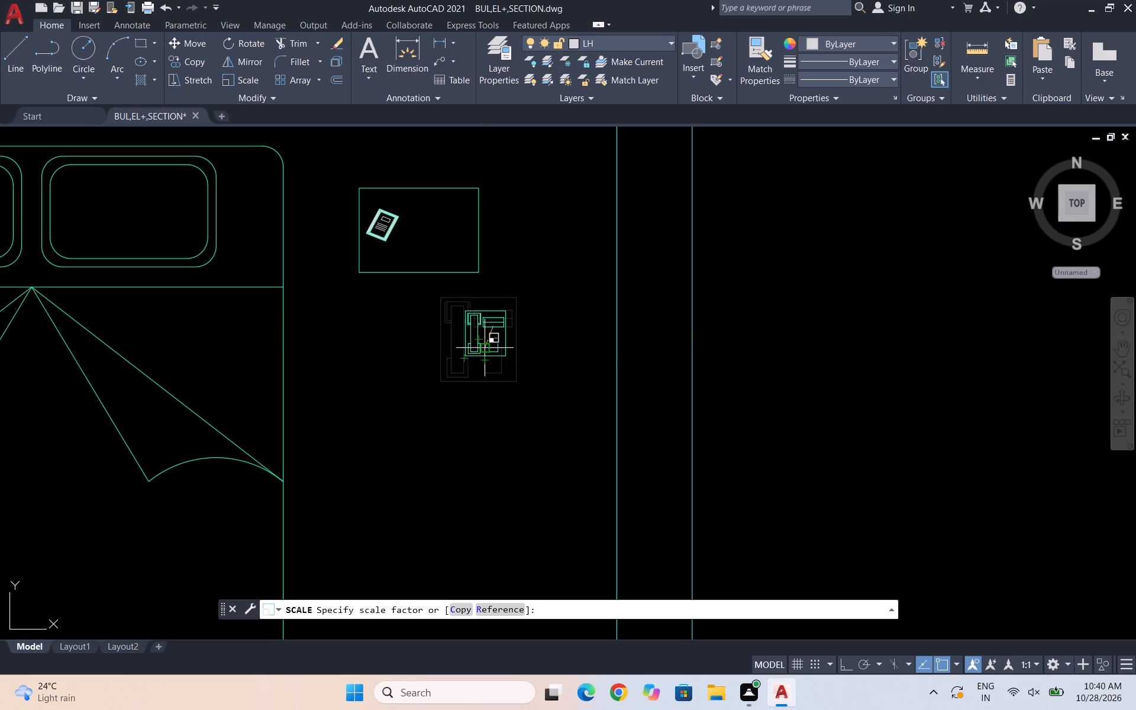
click(483, 347)
key(Escape)
Move the reduced desk phone onto the bedside table, east of the tilted frame.
scroll(464, 331, up, 1)
click(558, 399)
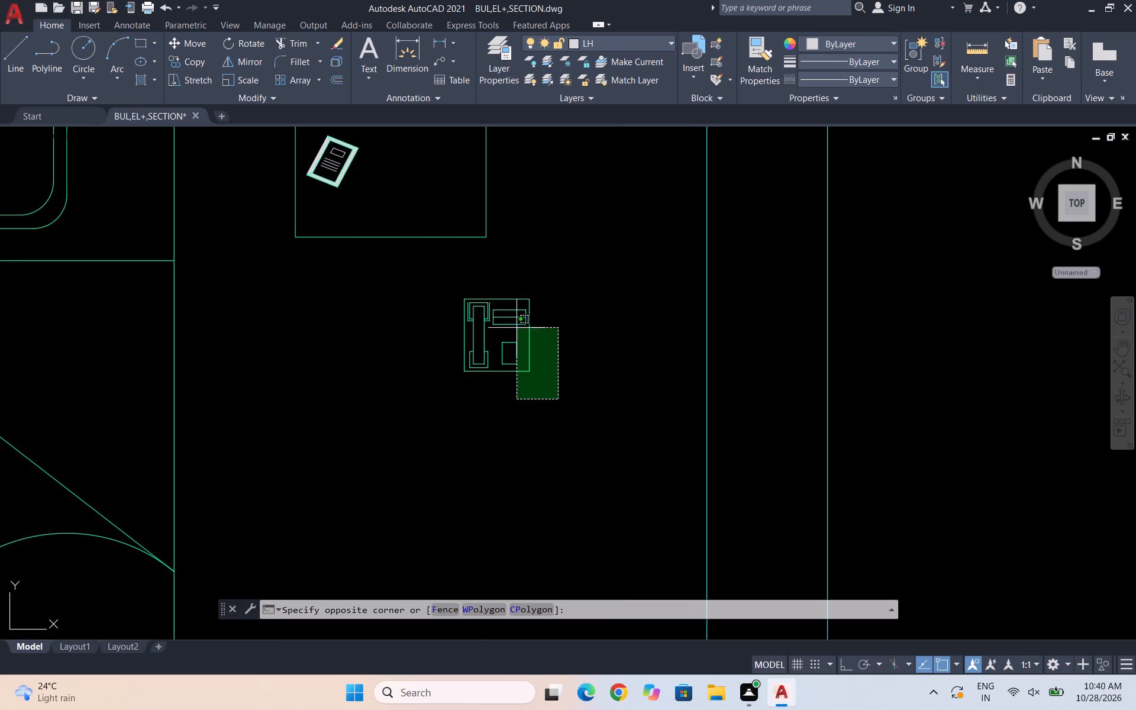
click(411, 282)
key(m)
key(Return)
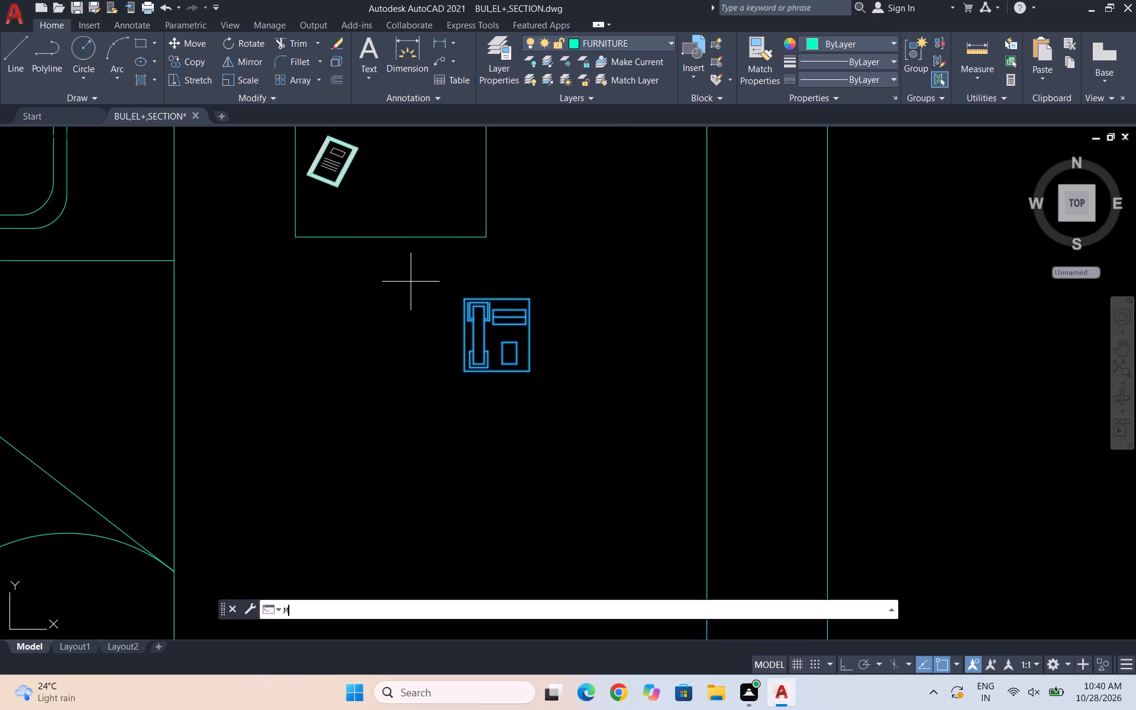
scroll(506, 317, down, 1)
click(499, 329)
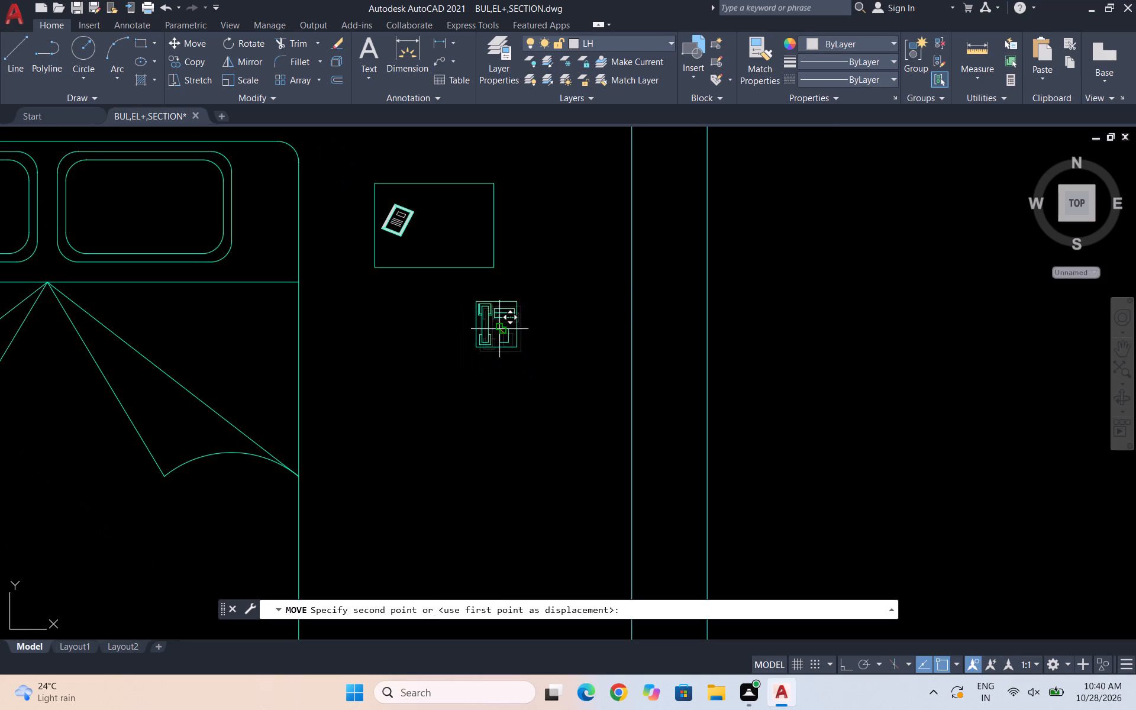
click(460, 231)
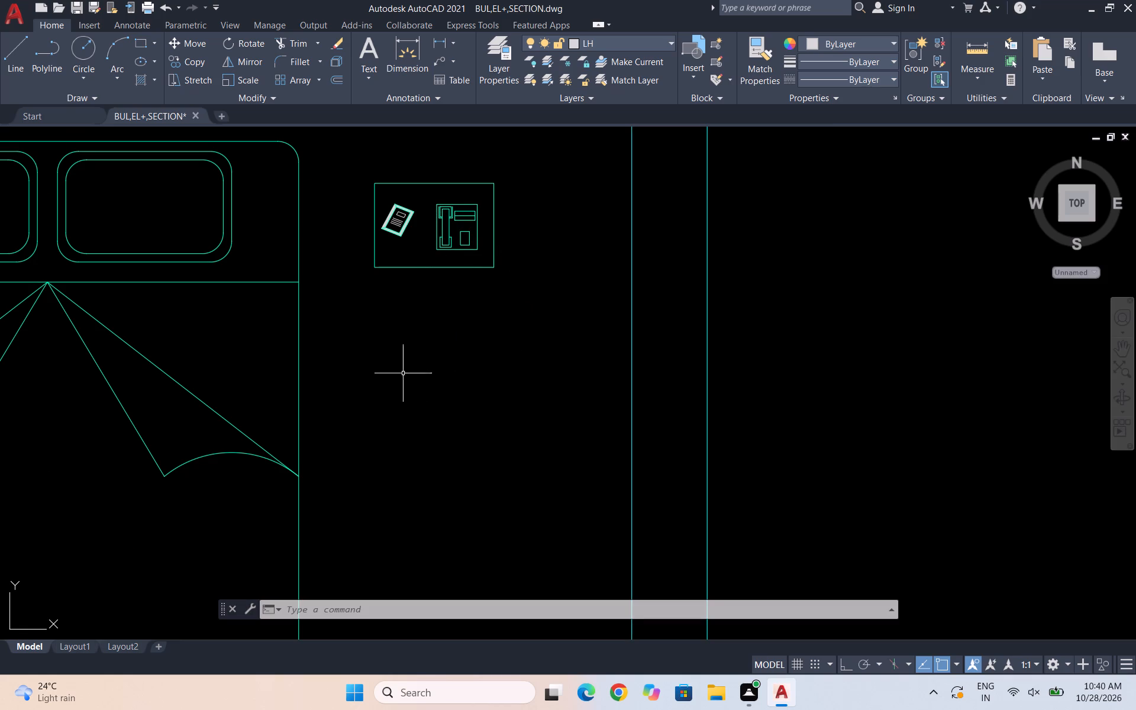
key(Escape)
key(Escape)
key(Escape)
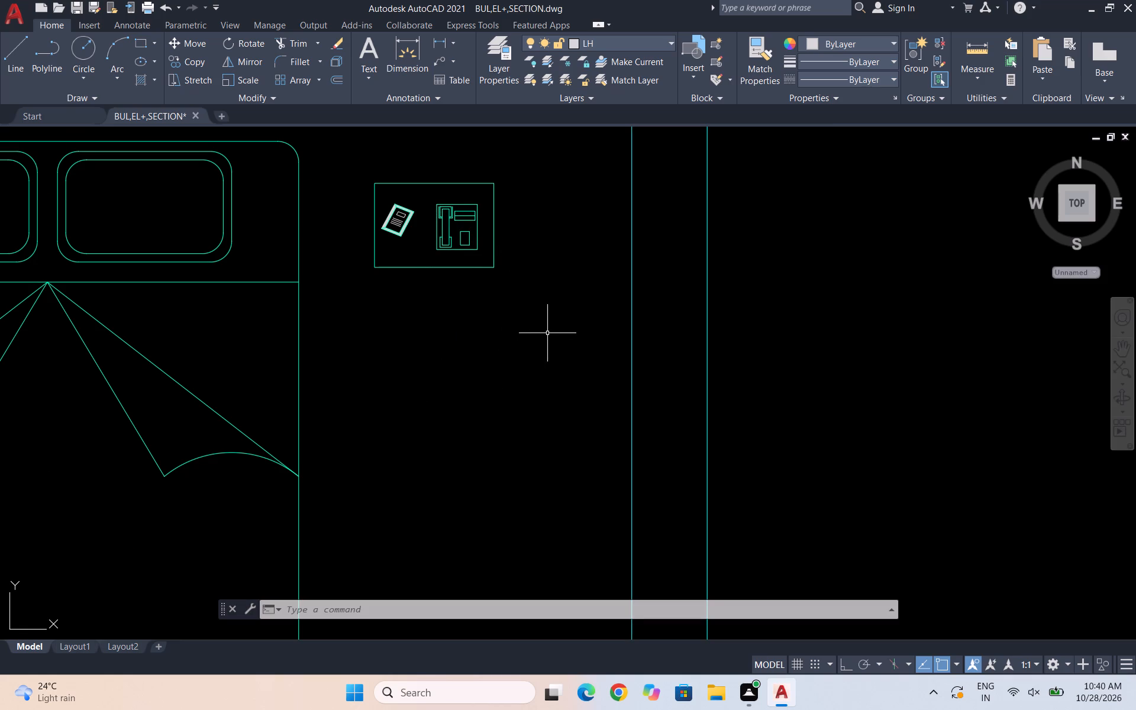
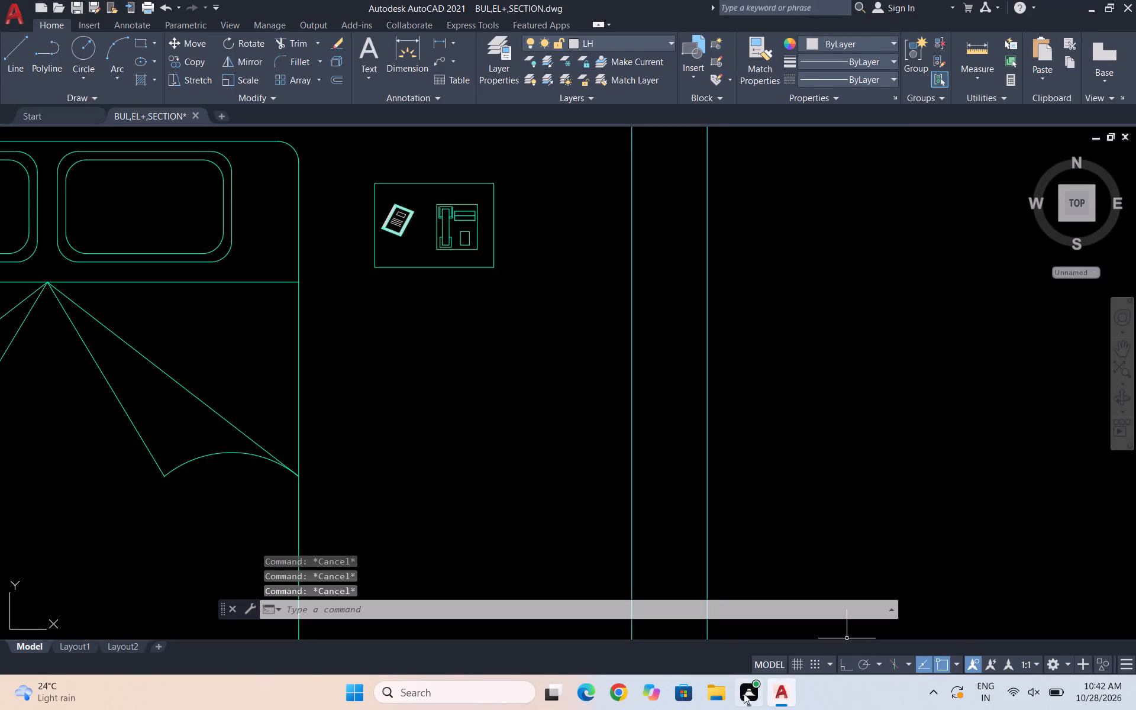
Scale the bedside table together with its tilted frame and desk phone up to about 1.5 times its size.
scroll(985, 429, down, 1)
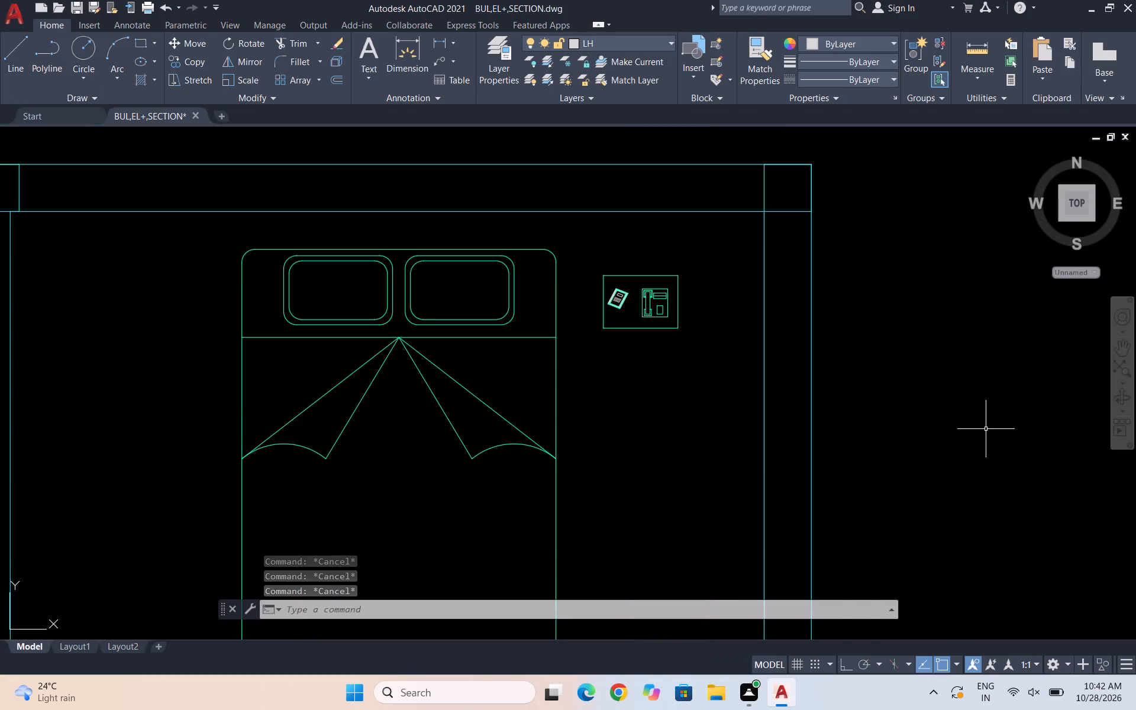
scroll(970, 355, down, 1)
scroll(827, 322, down, 2)
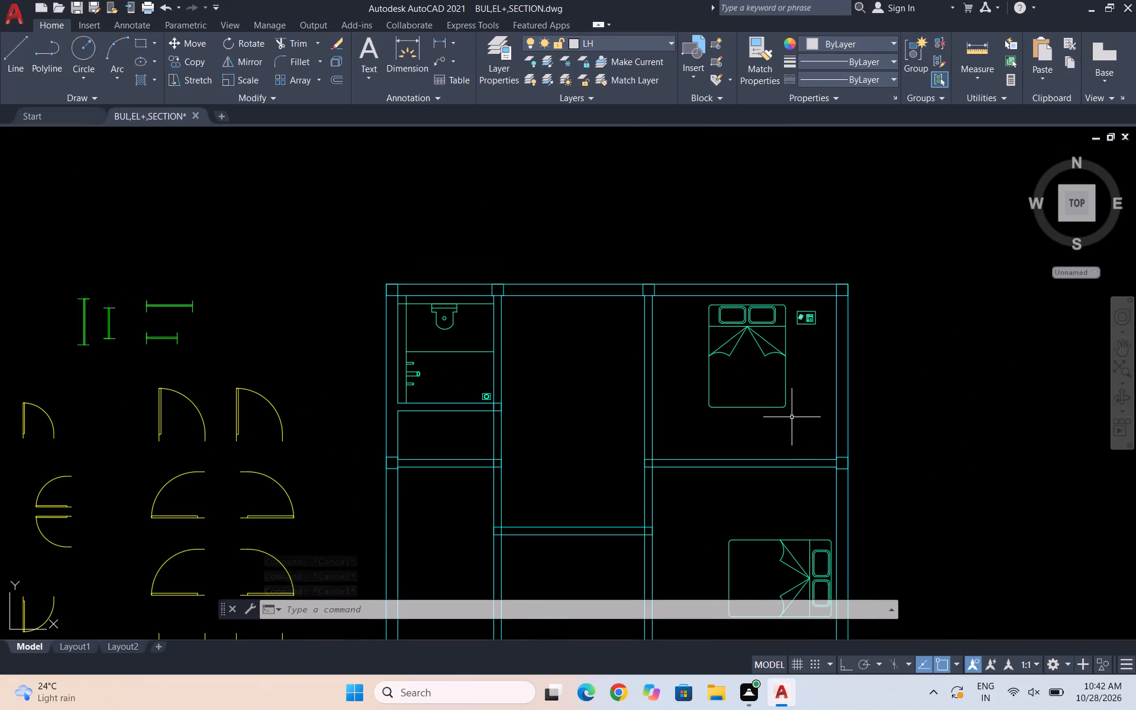
scroll(789, 305, up, 3)
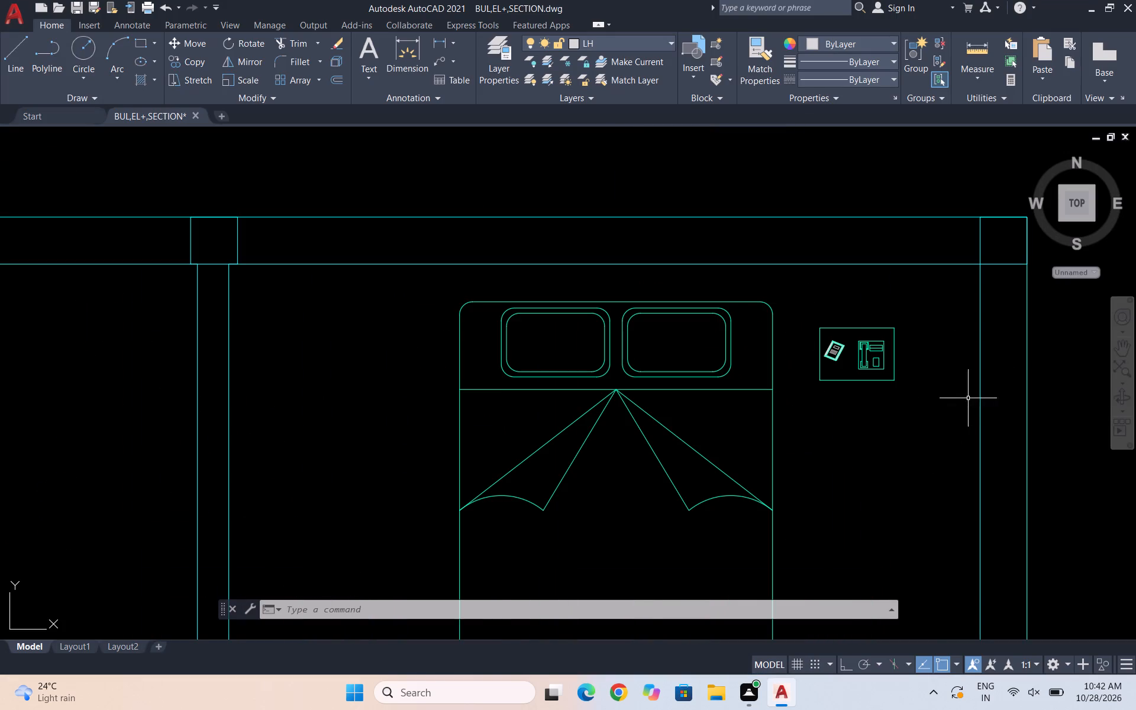
key(Escape)
click(922, 412)
click(798, 306)
text(SC)
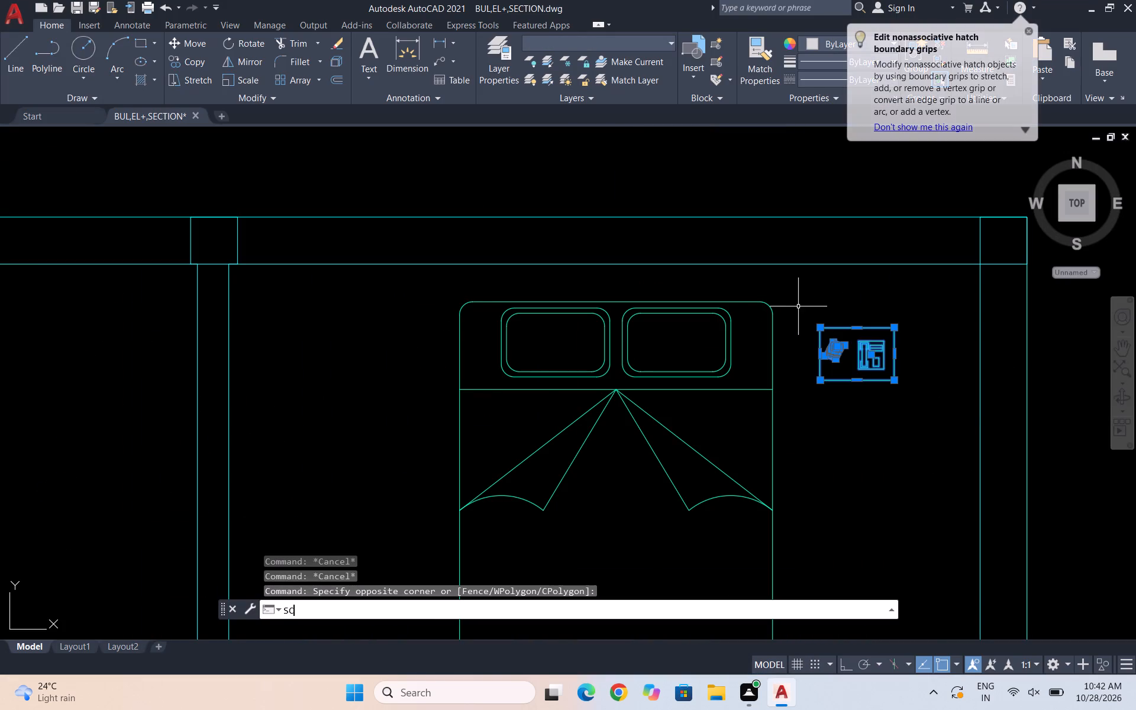
key(Return)
click(853, 363)
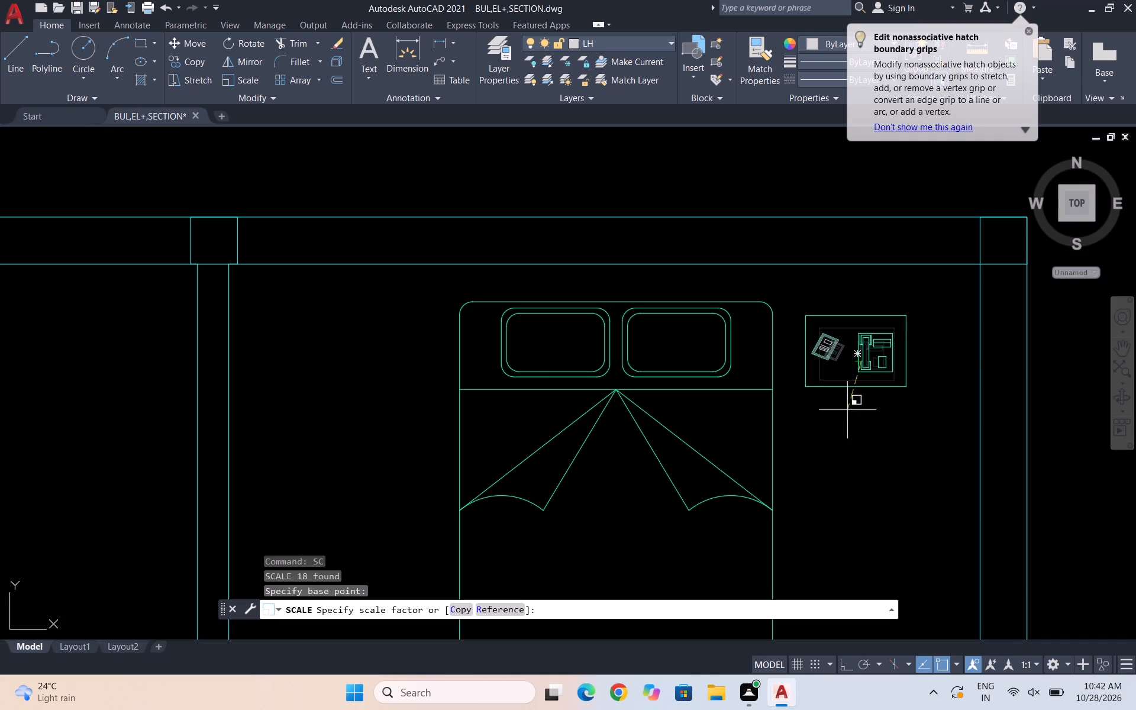
click(846, 415)
Move the enlarged bedside table with its frame and phone slightly east, away from the upper bedroom's bed.
click(921, 413)
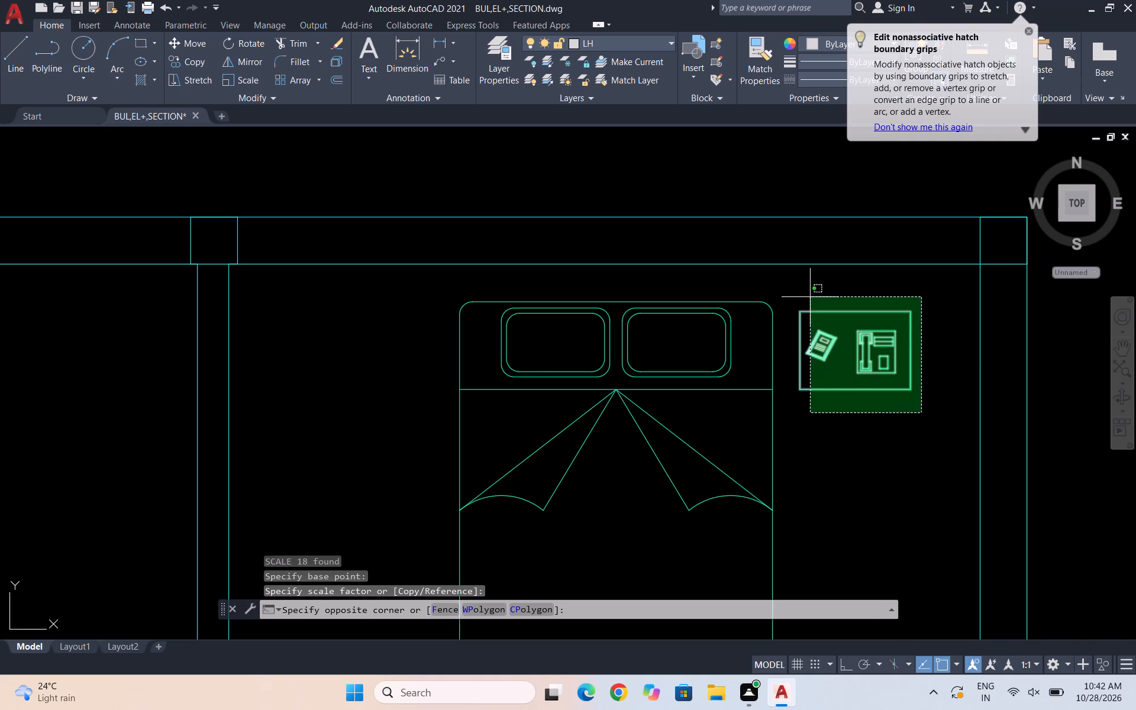
click(810, 298)
key(m)
key(Return)
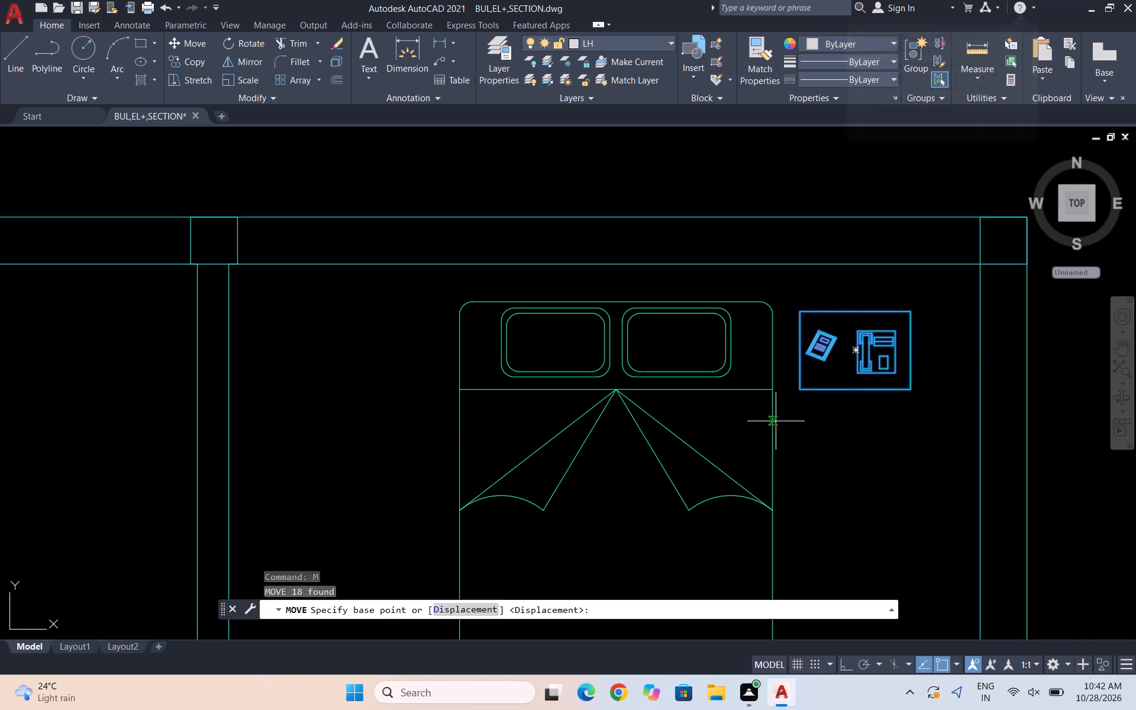
click(854, 353)
click(874, 349)
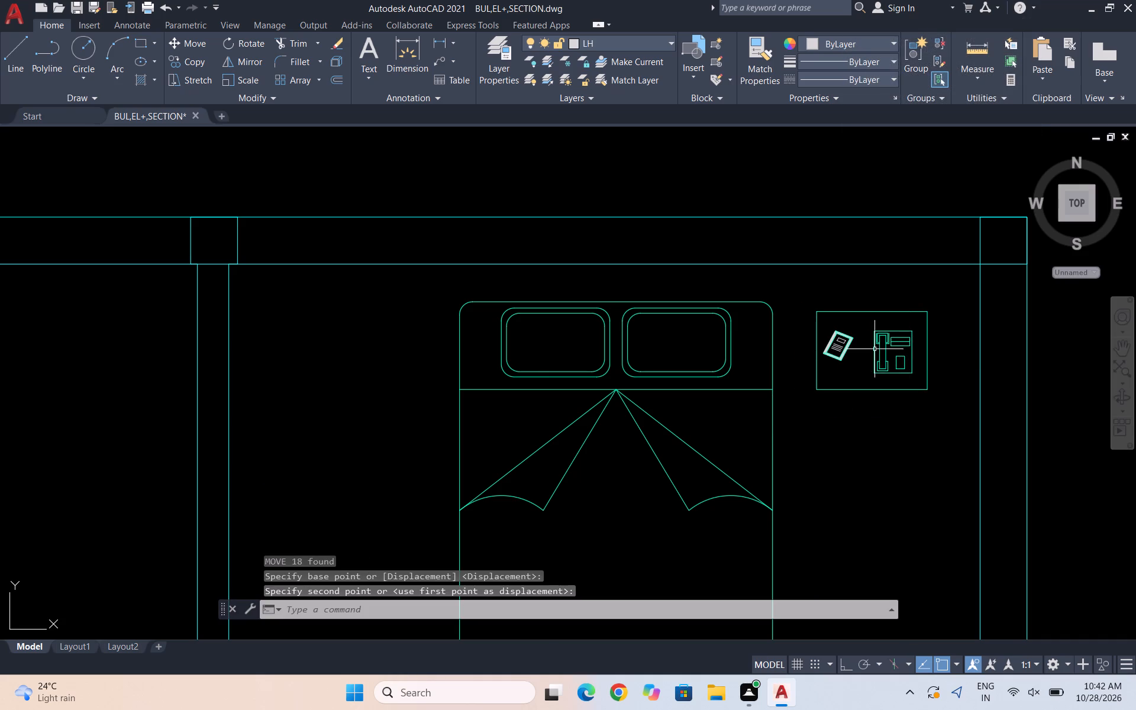
key(Escape)
key(Escape)
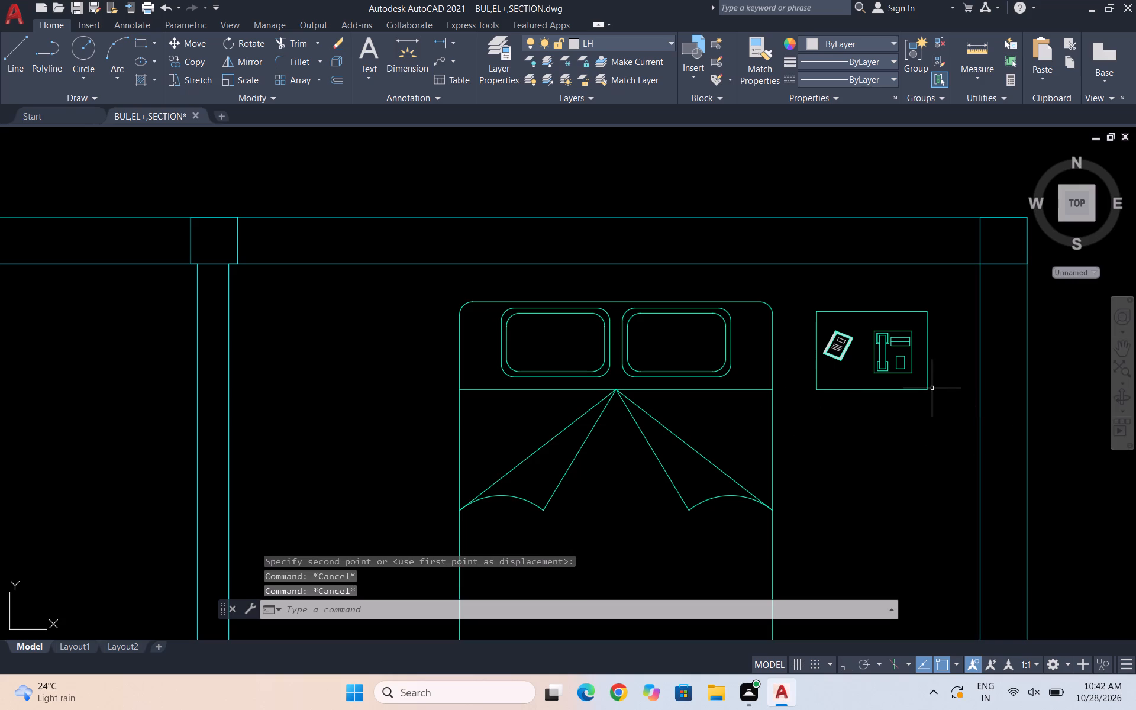
Copy only the bedside table's outline straight across to the west side of the bed, with Ortho on.
drag(958, 413, 954, 407)
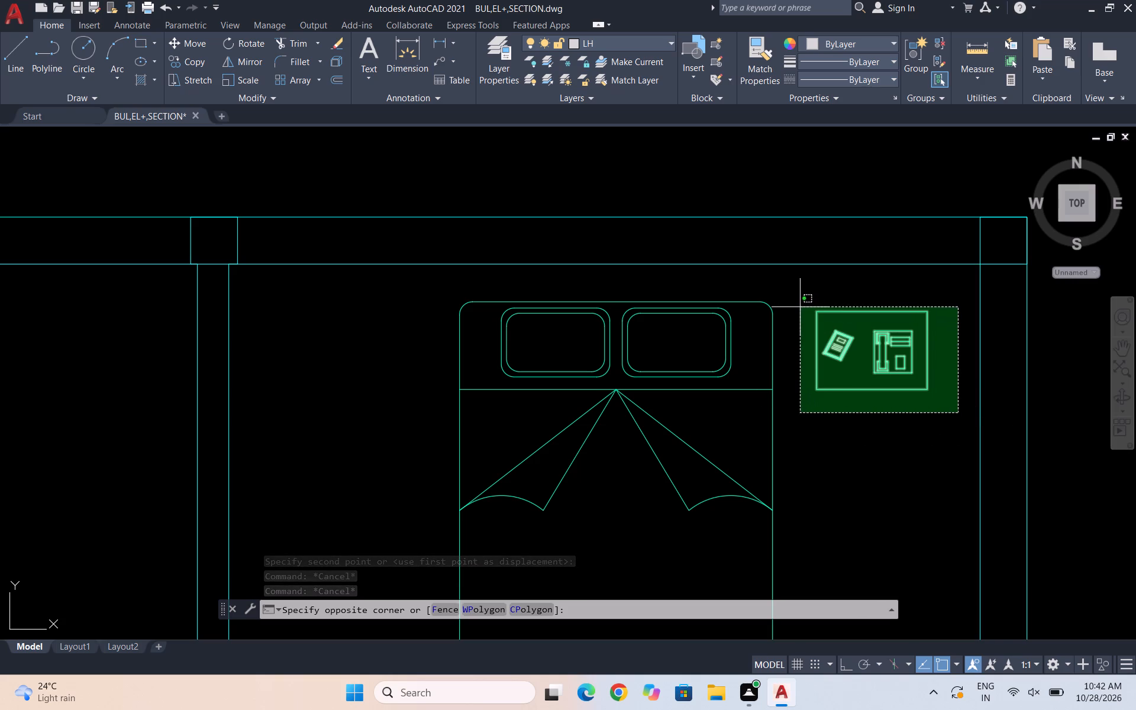
click(853, 382)
text(CO)
key(Return)
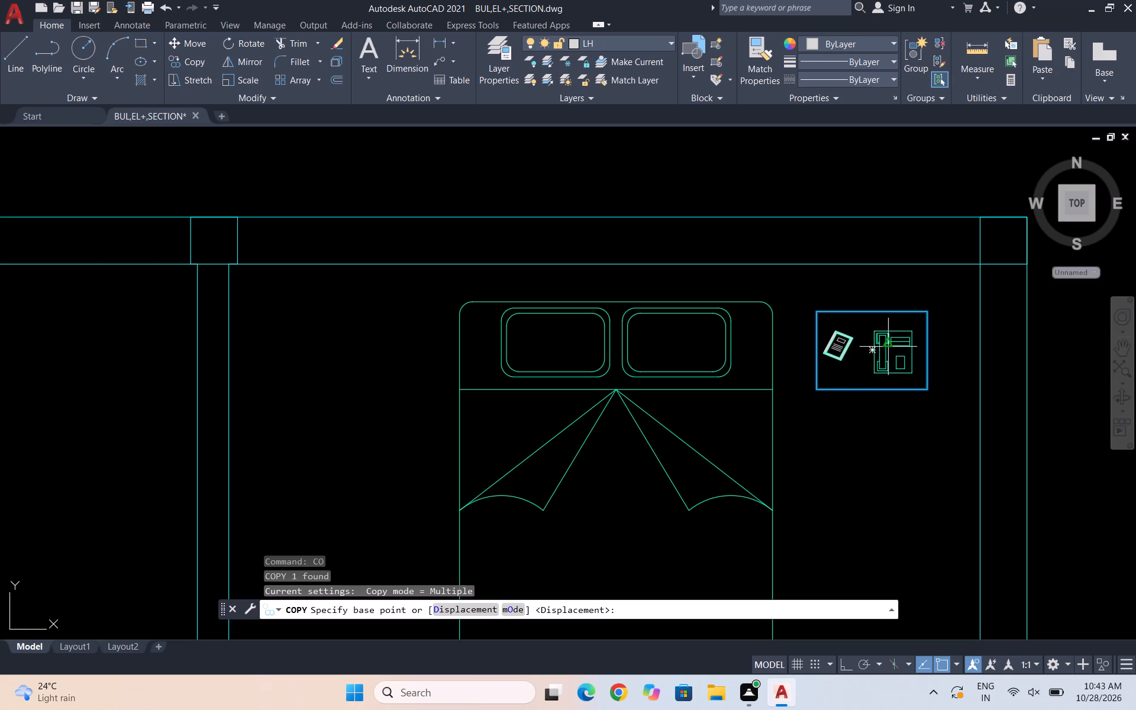
click(874, 353)
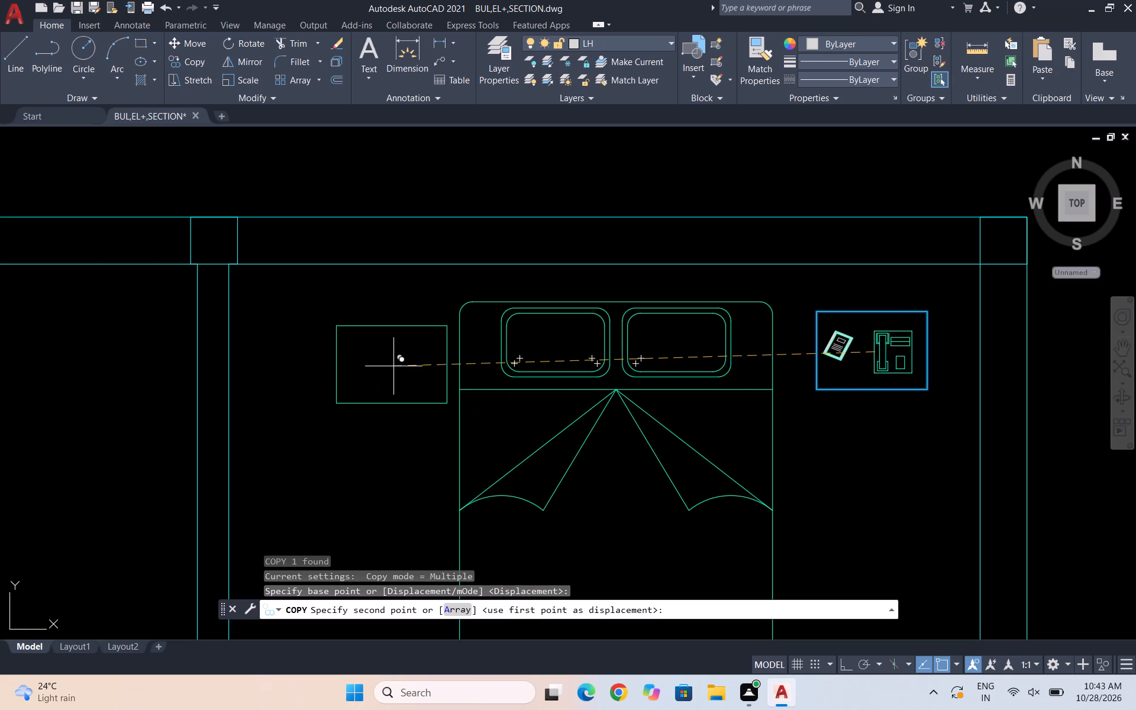
key(F8)
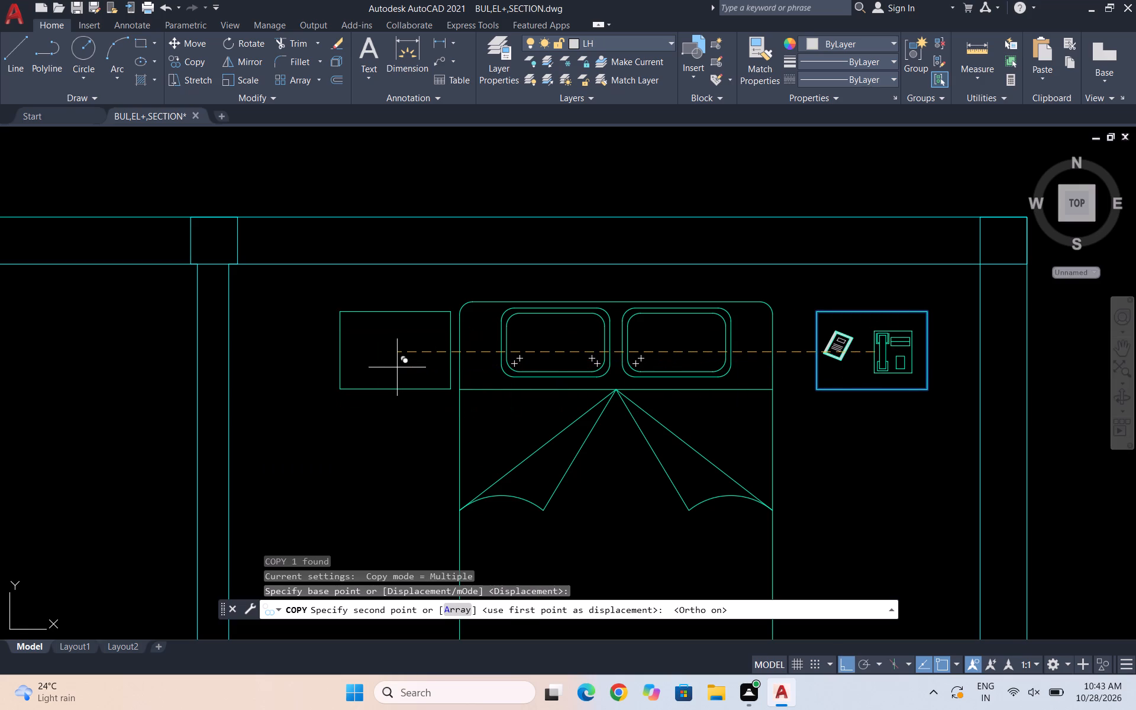
click(362, 363)
key(Escape)
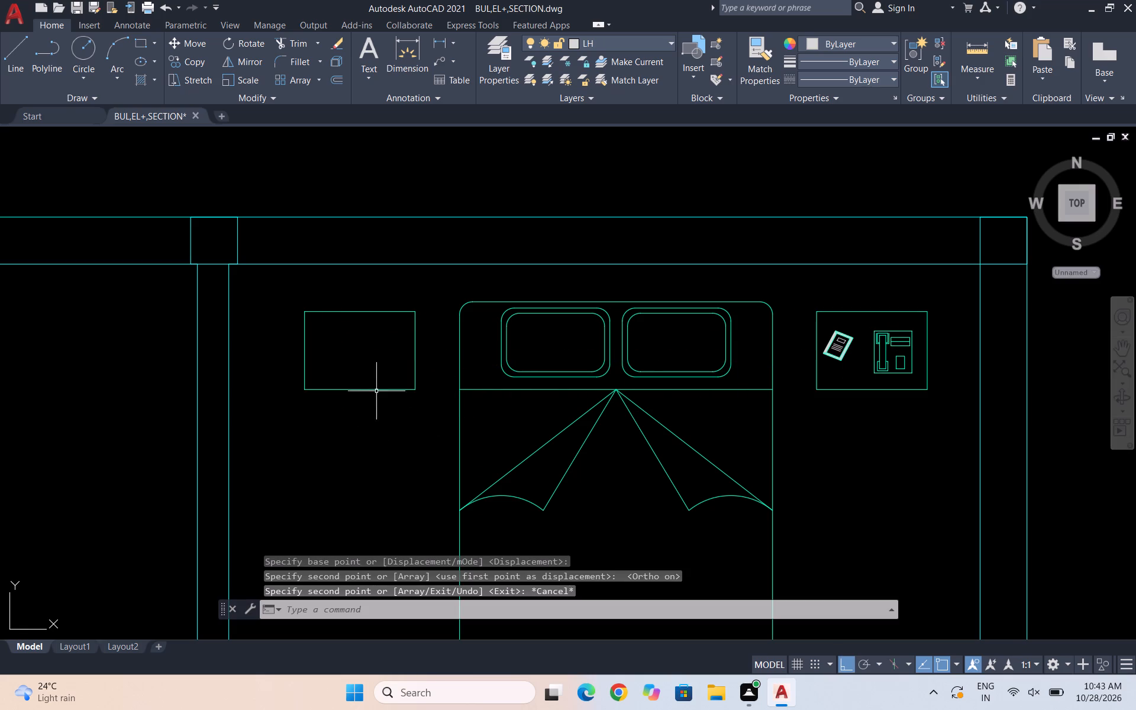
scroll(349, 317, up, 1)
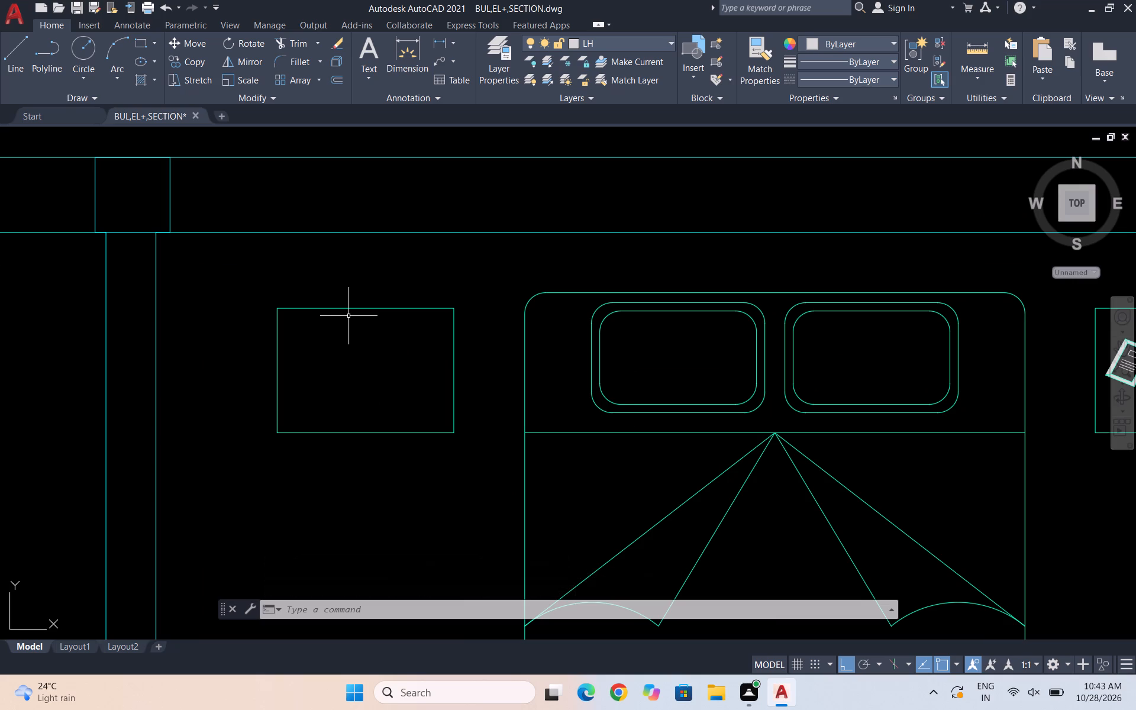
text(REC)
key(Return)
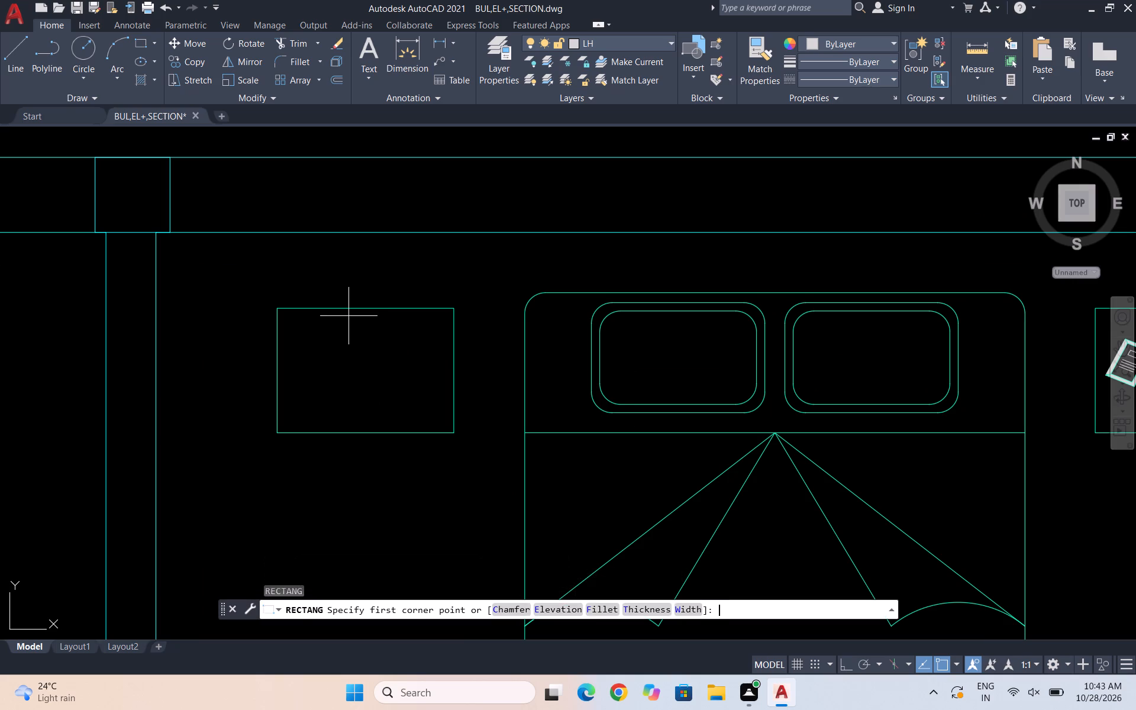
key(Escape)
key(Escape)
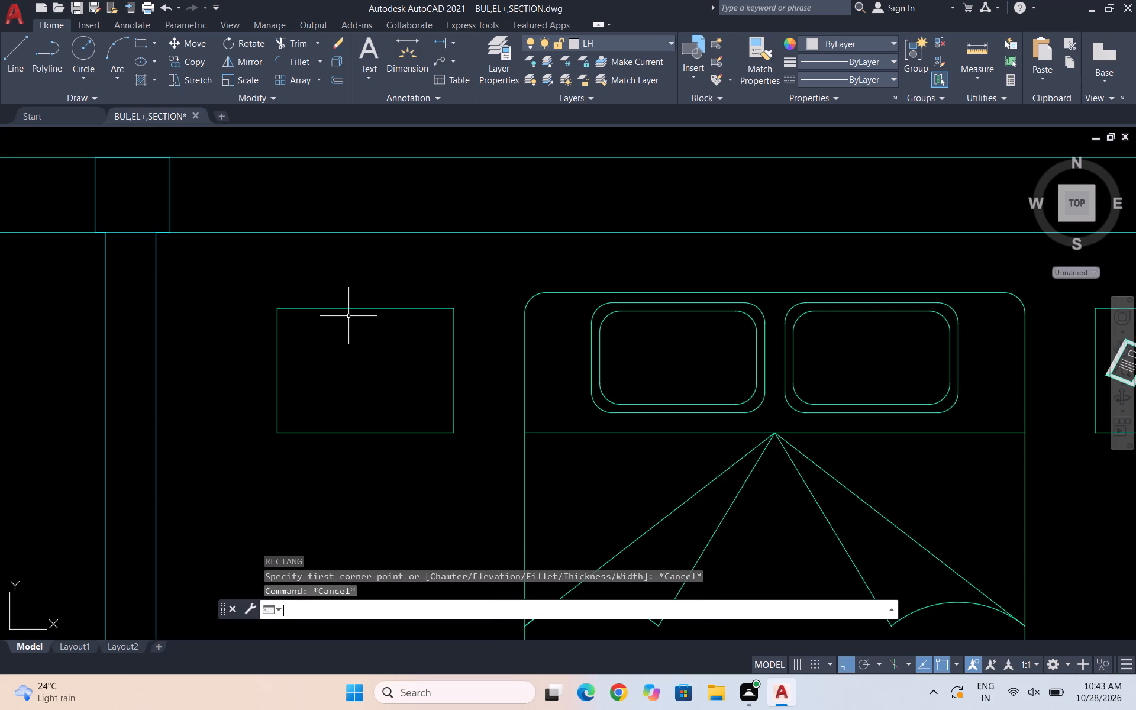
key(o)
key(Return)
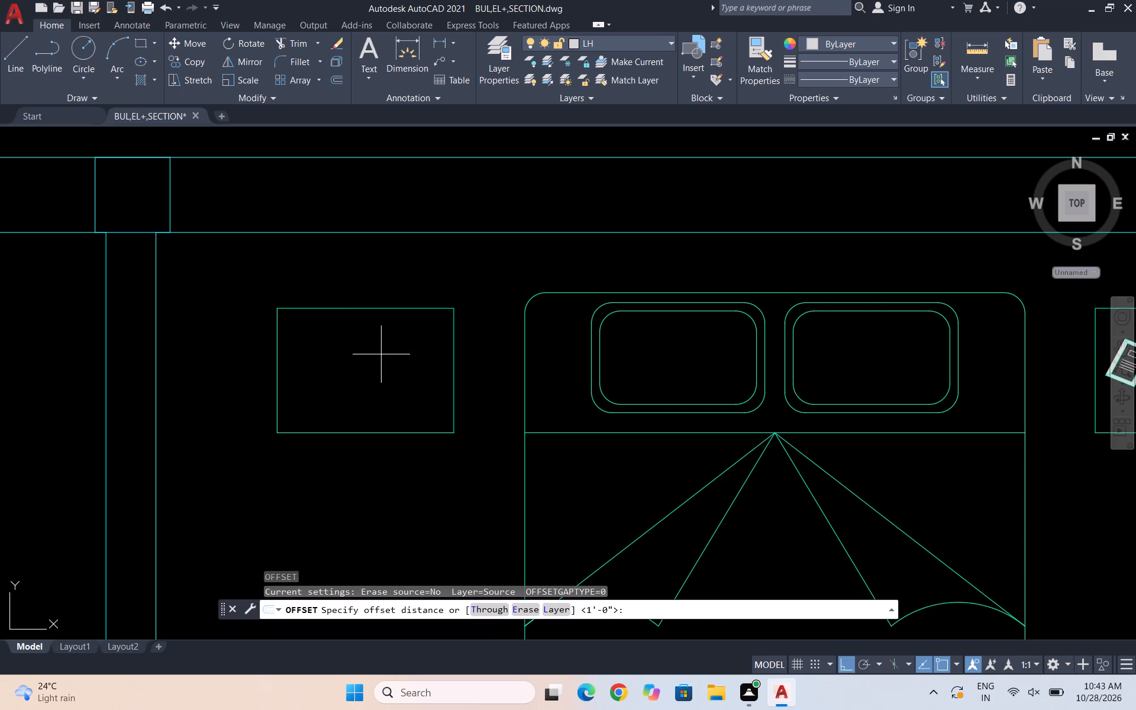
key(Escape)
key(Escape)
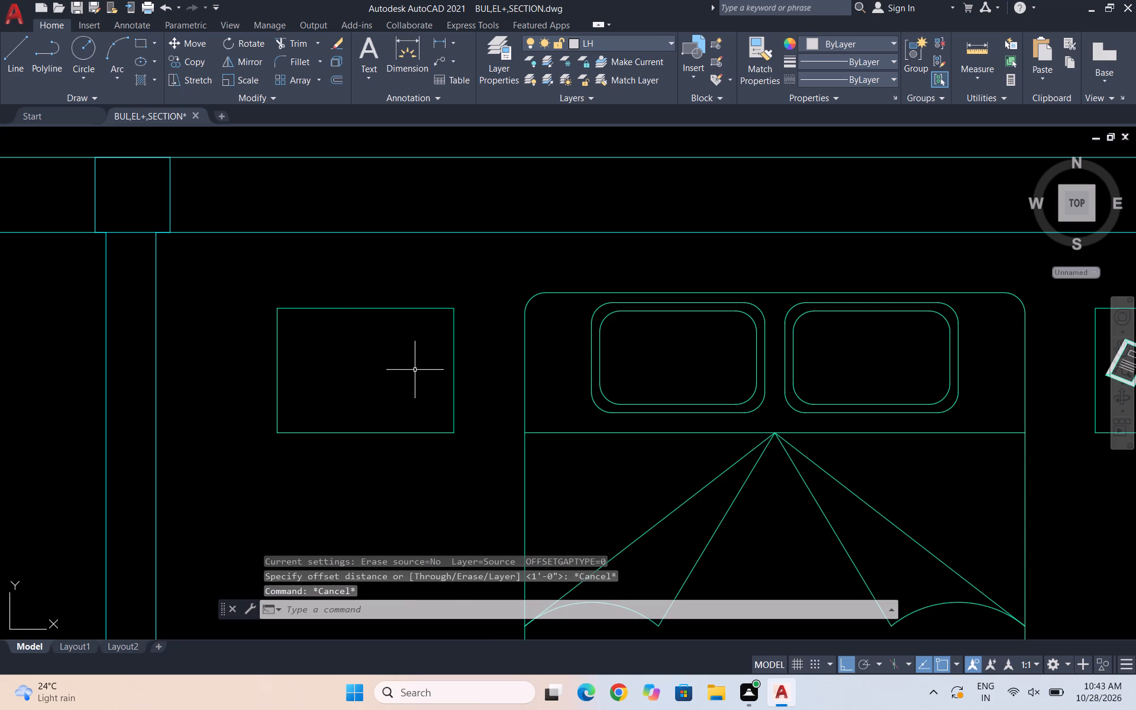
Offset the west bedside table's outline 2" inward.
key(o)
key(Return)
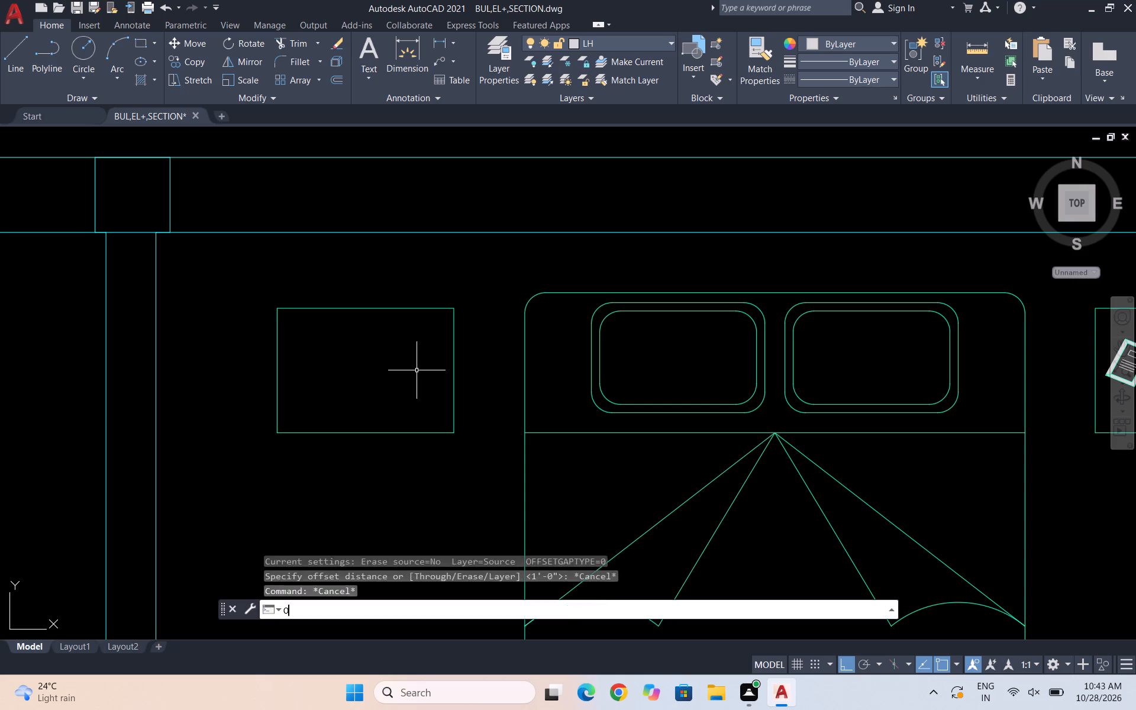
text(2")
key(Return)
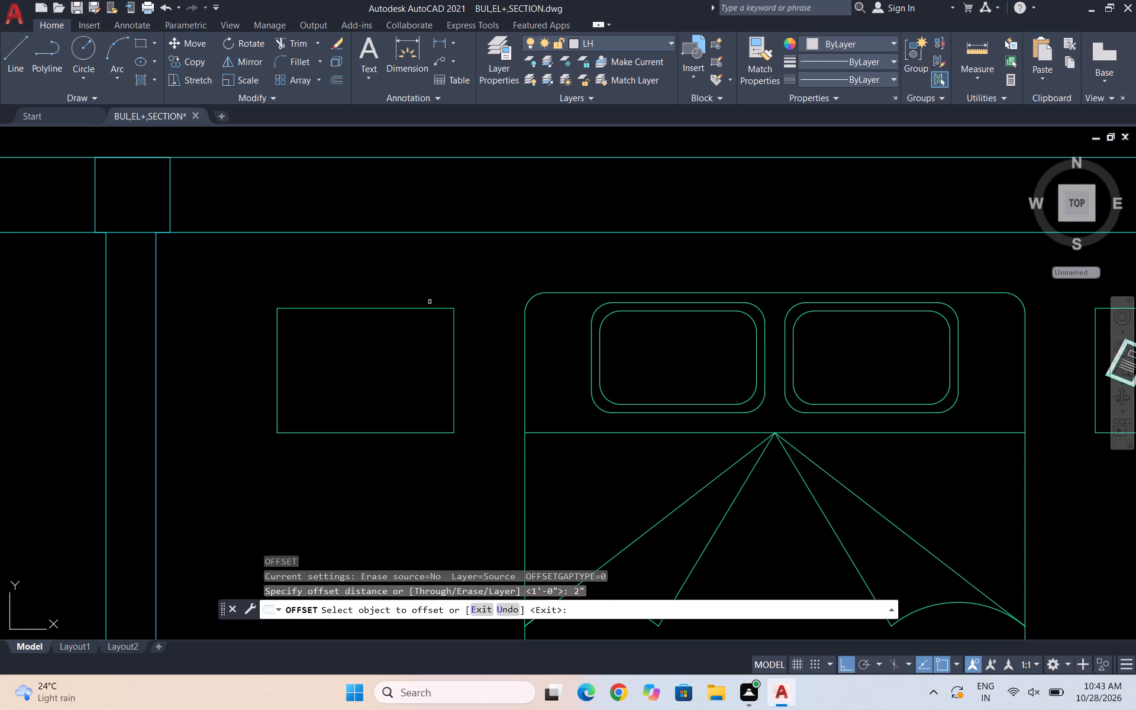
click(433, 308)
click(415, 382)
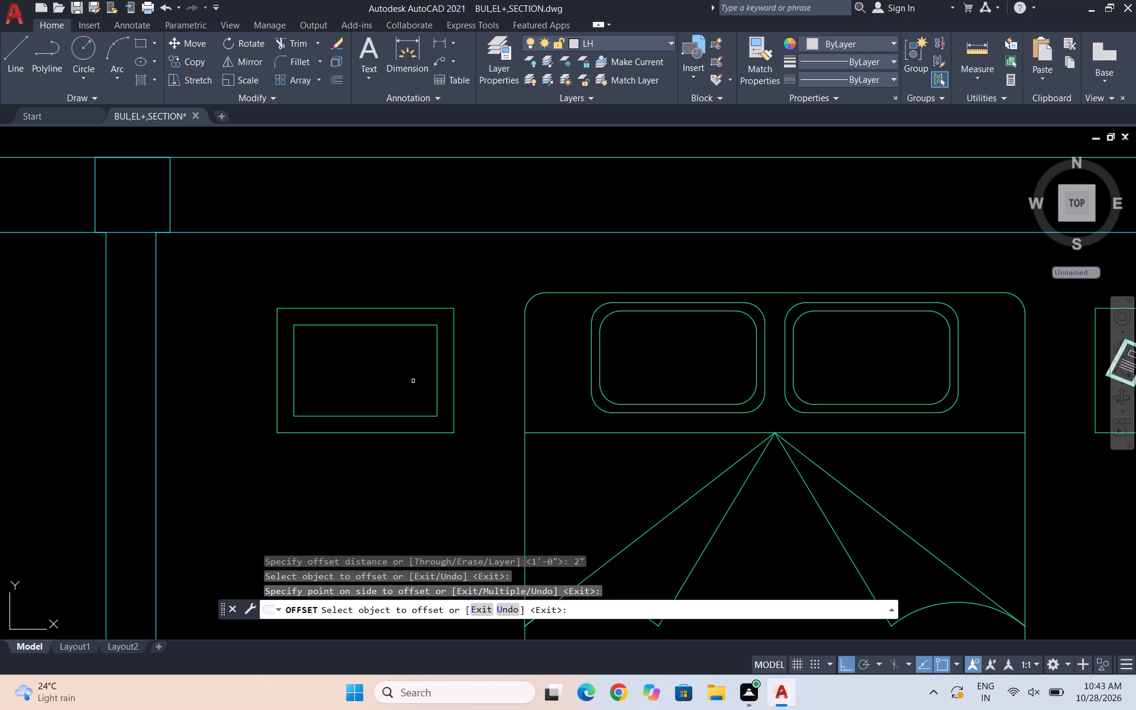
key(Escape)
key(Escape)
key(Escape)
key(Escape)
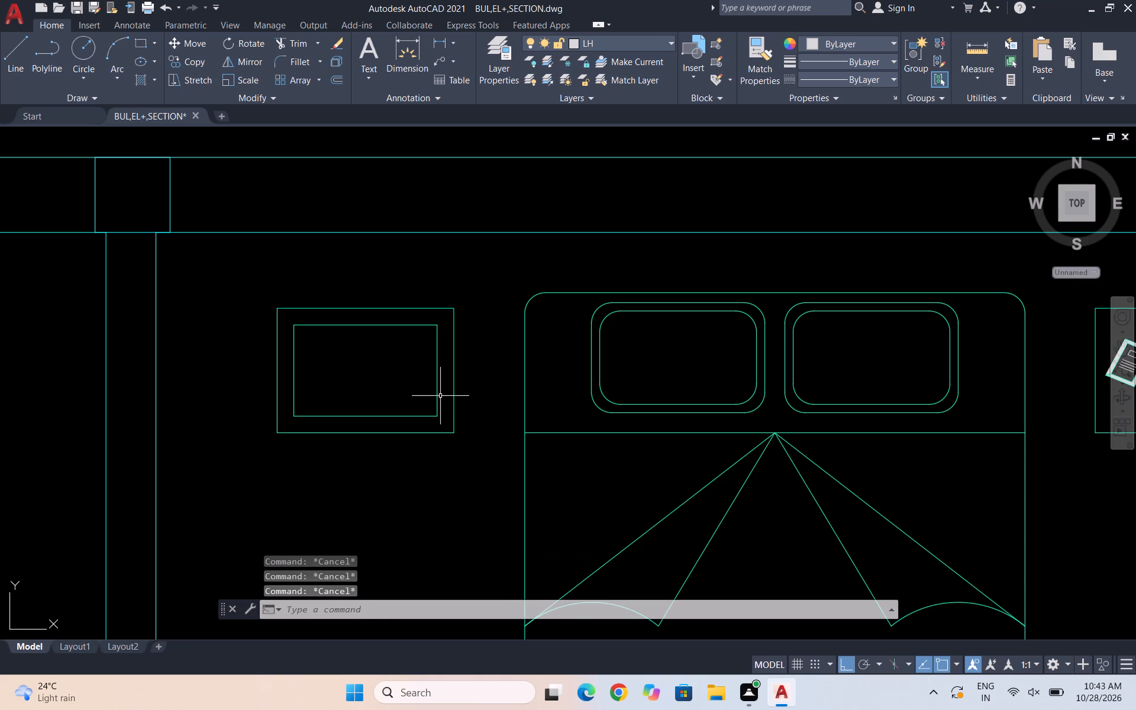
Save the drawing.
scroll(439, 378, down, 4)
scroll(547, 386, down, 1)
scroll(717, 220, down, 1)
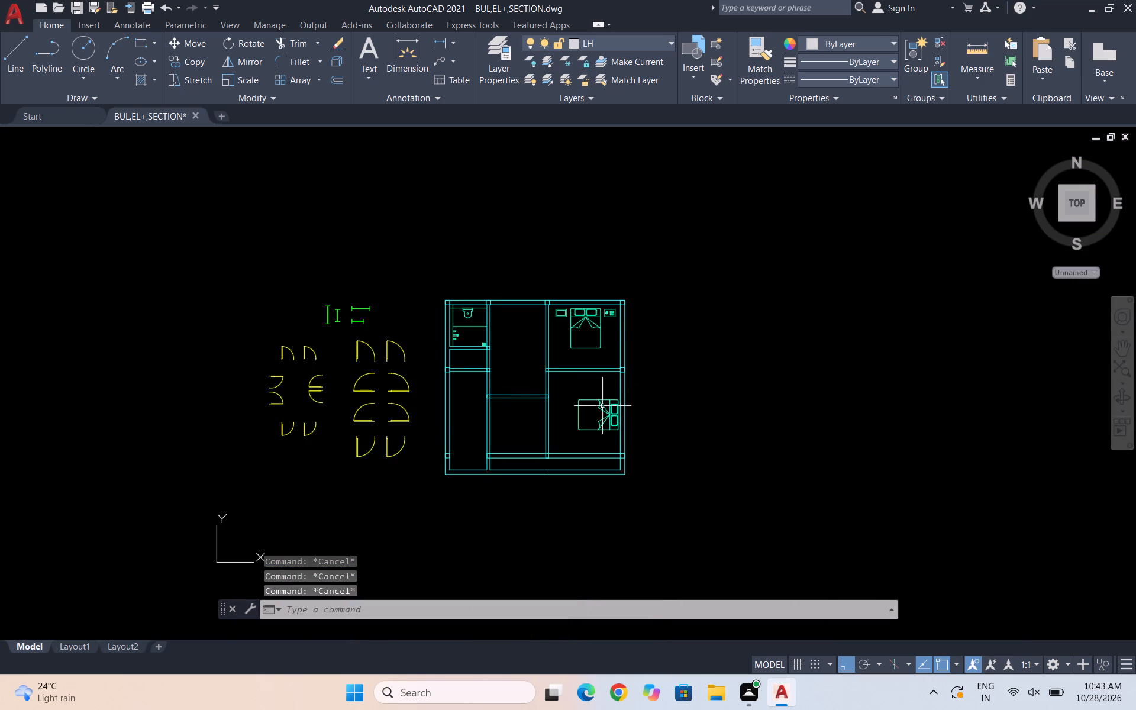
key(ctrl+s)
key(ctrl+s)
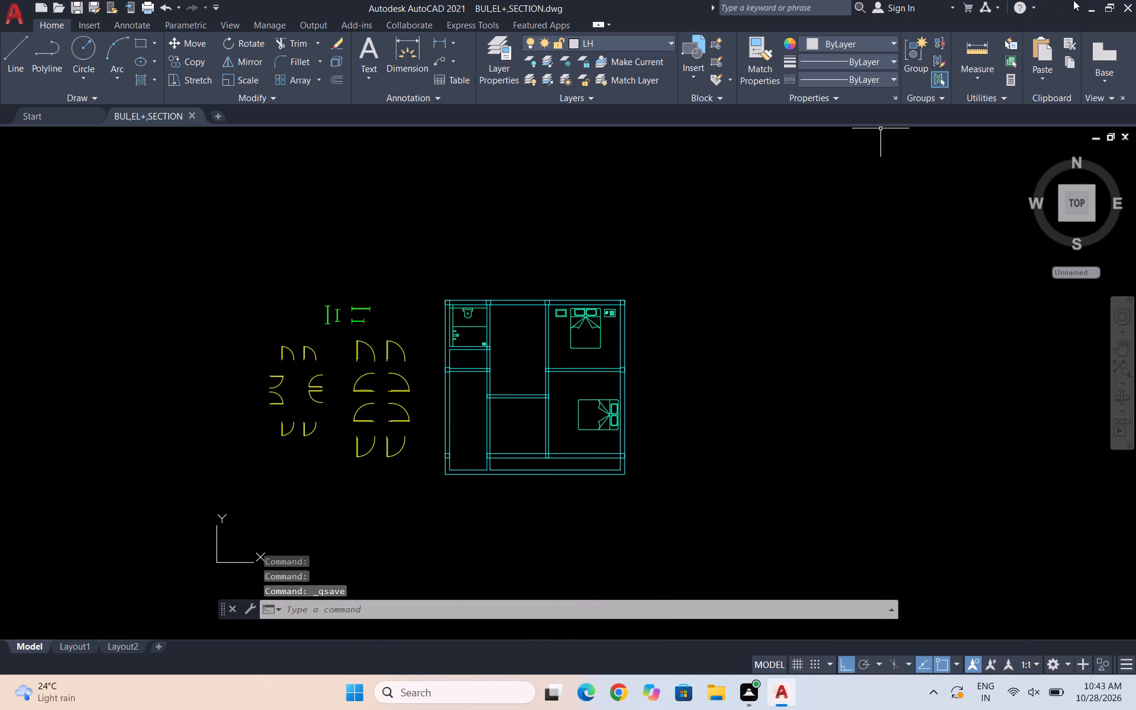
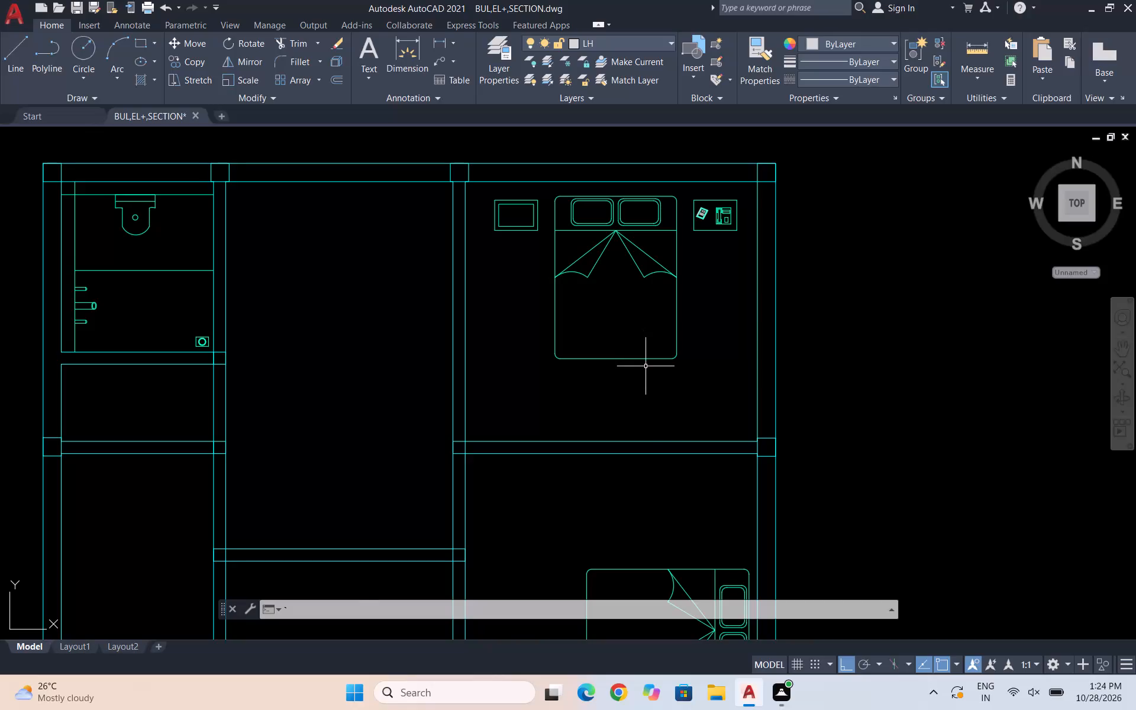
Copy the telephone from the east bedside table straight across into the inner frame of the upper bedroom's west bedside table, with Ortho on.
key(Escape)
key(Escape)
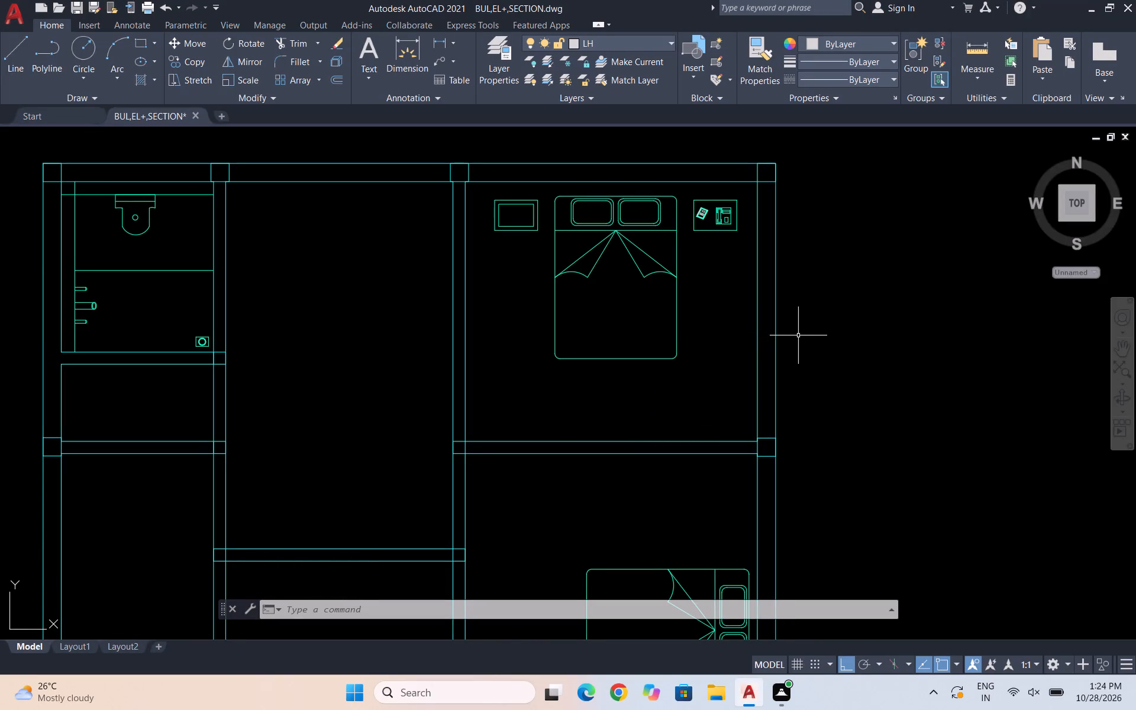
scroll(702, 209, up, 3)
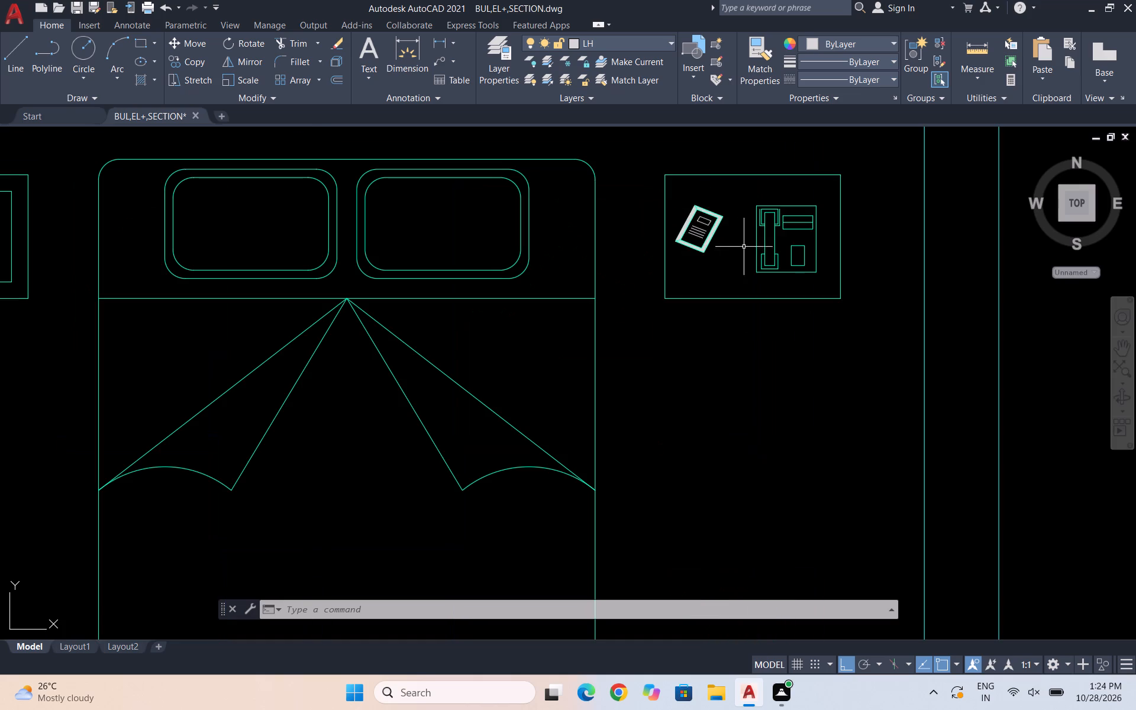
scroll(777, 235, up, 2)
click(880, 373)
scroll(732, 192, down, 2)
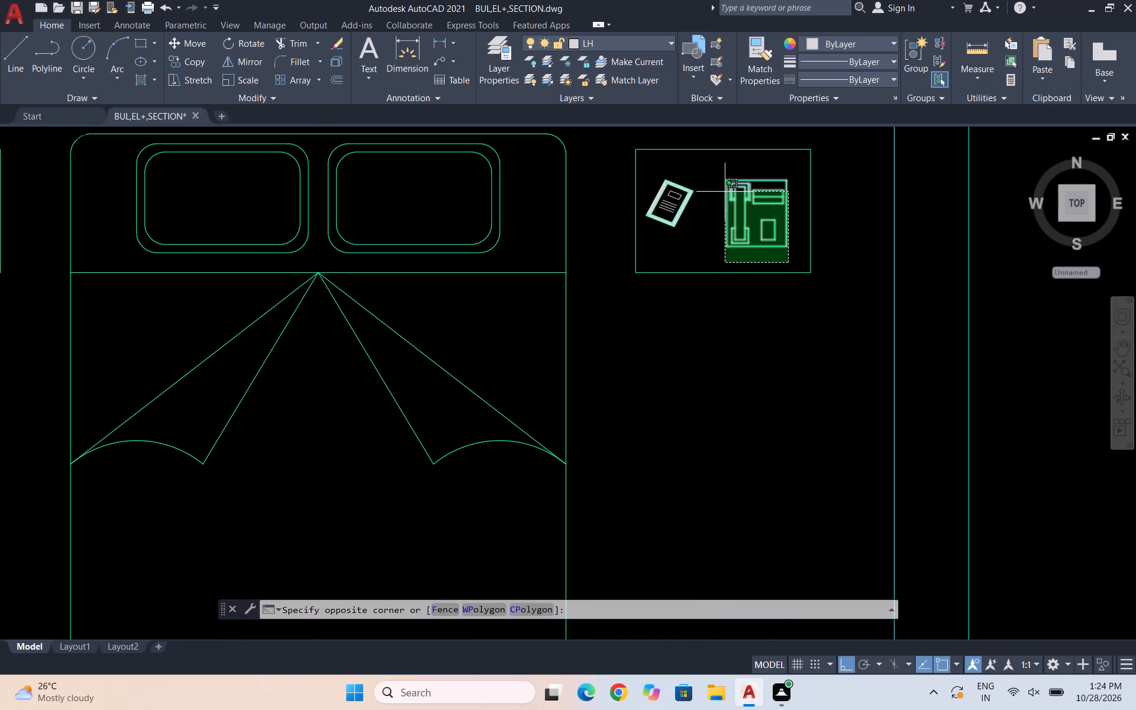
click(722, 165)
text(CO)
key(Return)
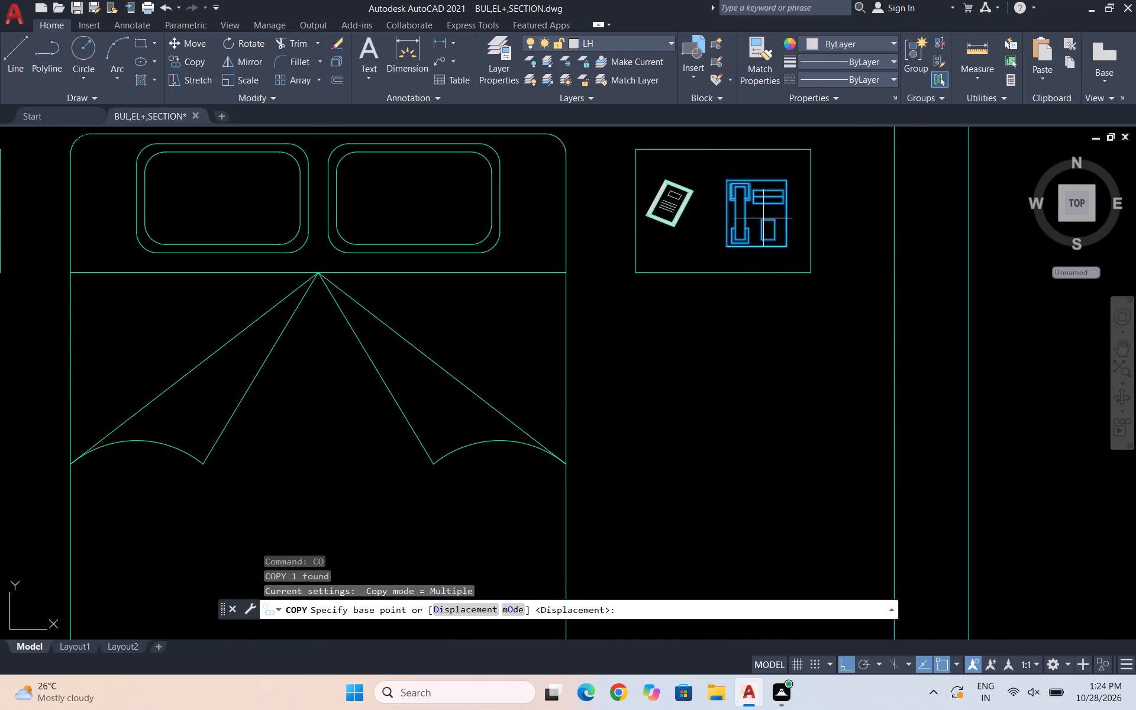
click(756, 213)
scroll(786, 189, down, 2)
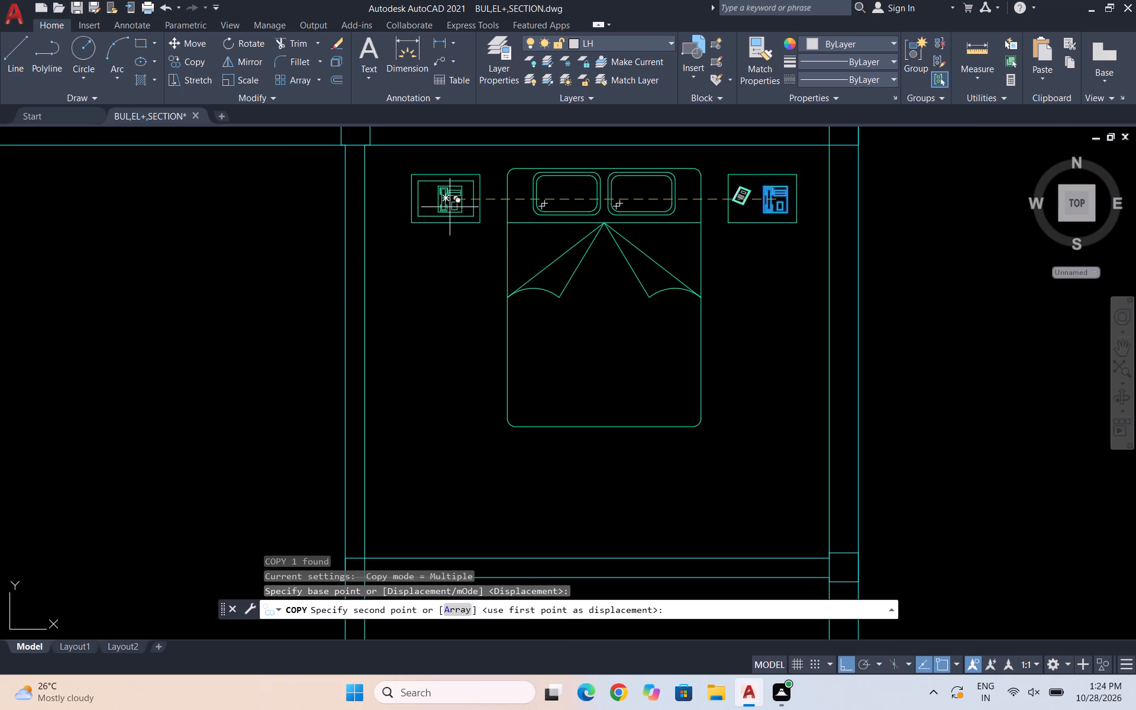
scroll(443, 201, up, 2)
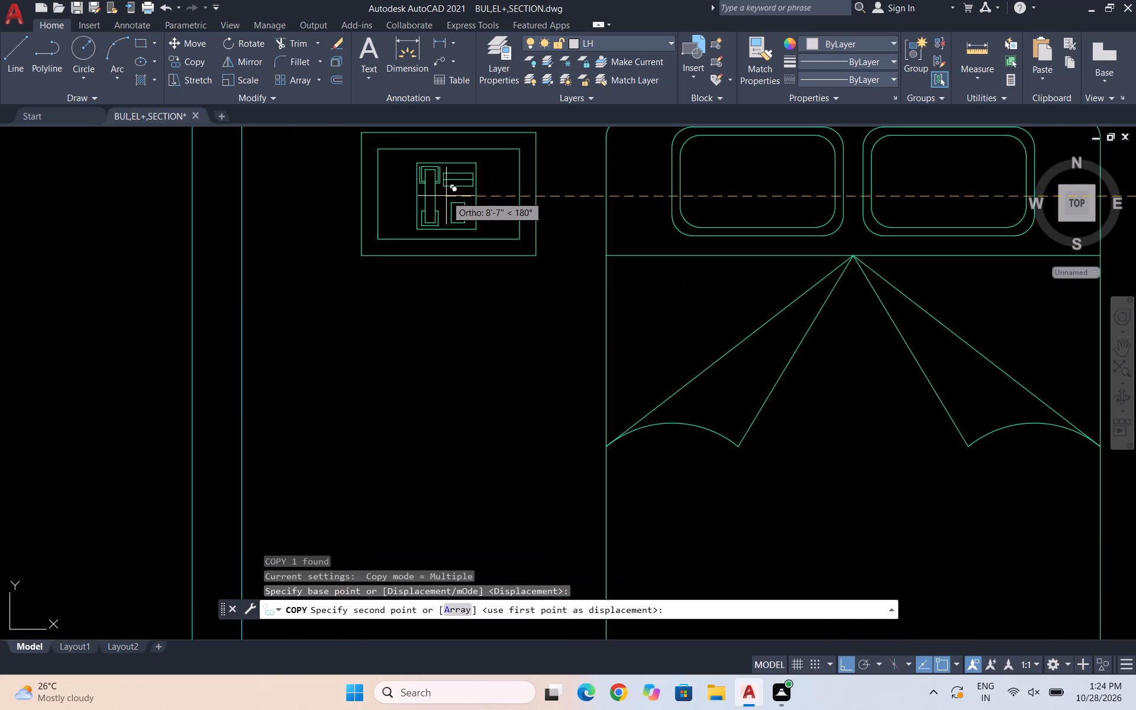
click(446, 196)
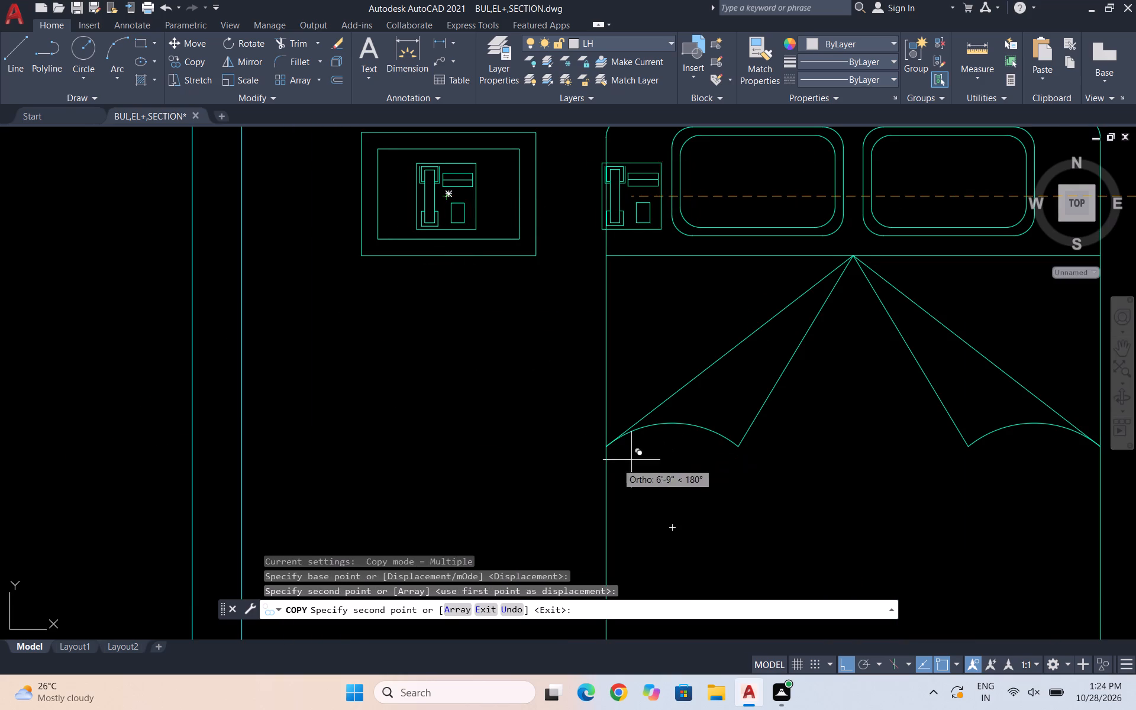
key(Escape)
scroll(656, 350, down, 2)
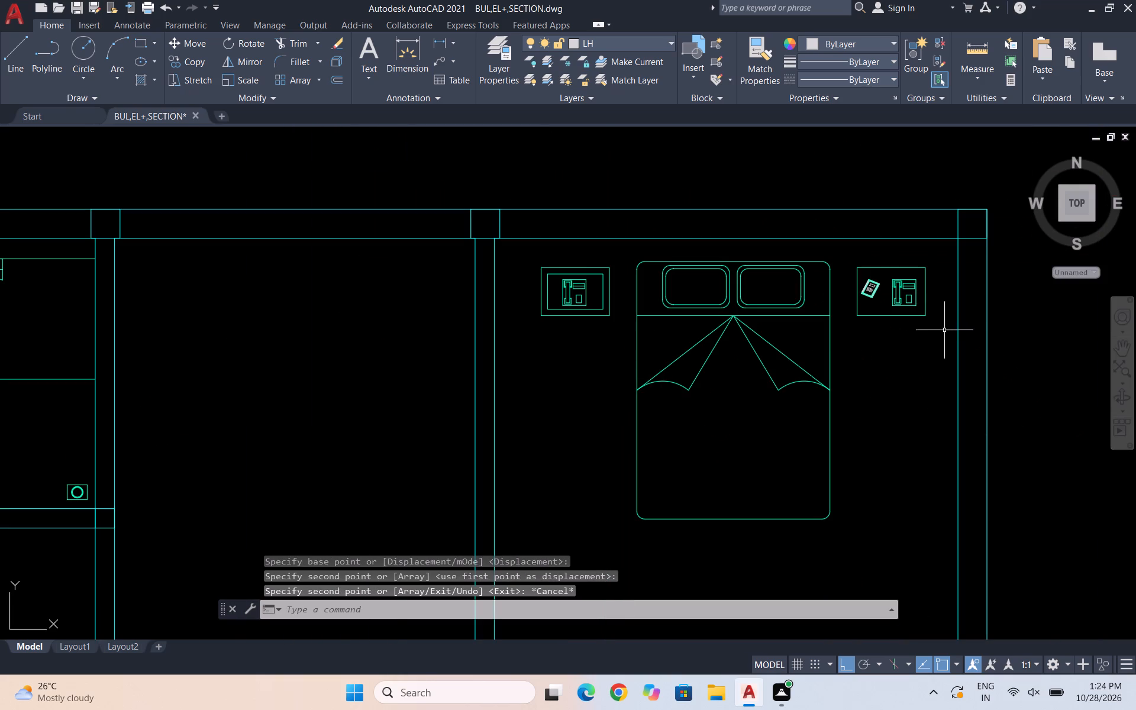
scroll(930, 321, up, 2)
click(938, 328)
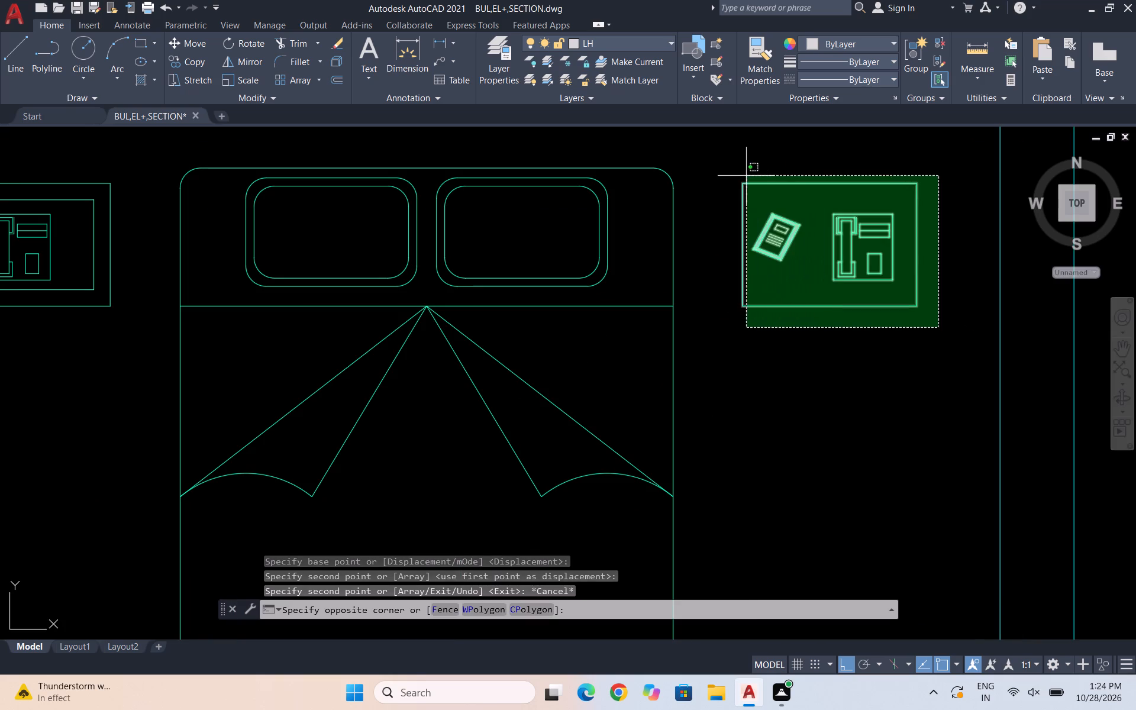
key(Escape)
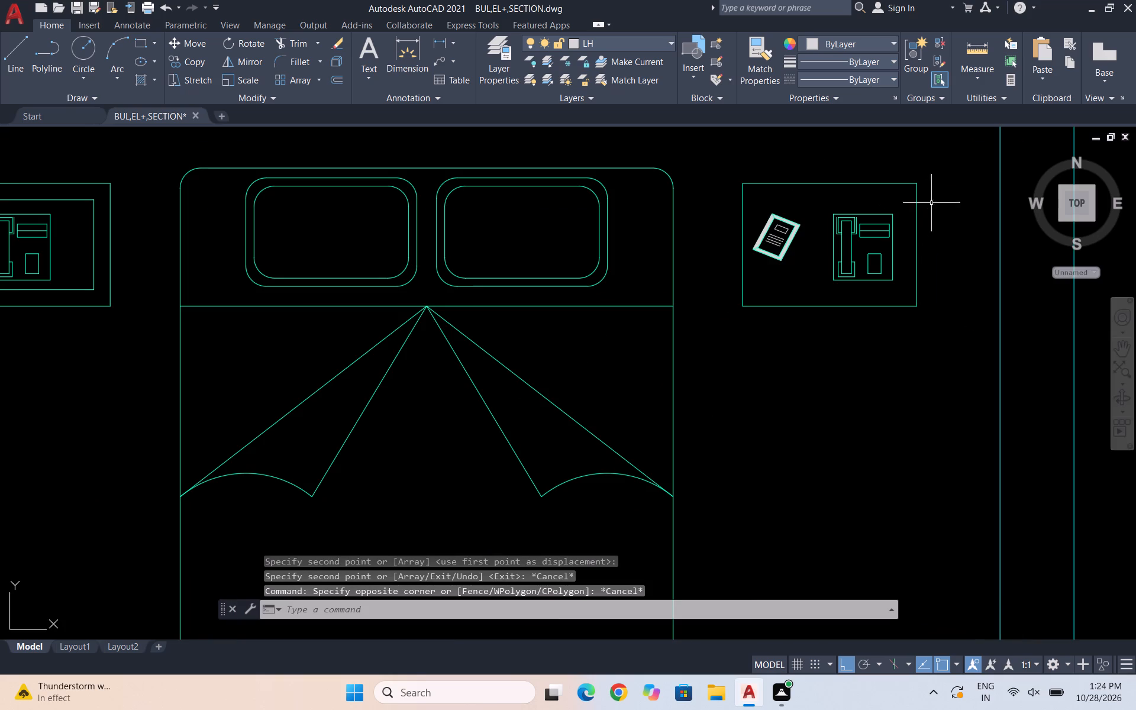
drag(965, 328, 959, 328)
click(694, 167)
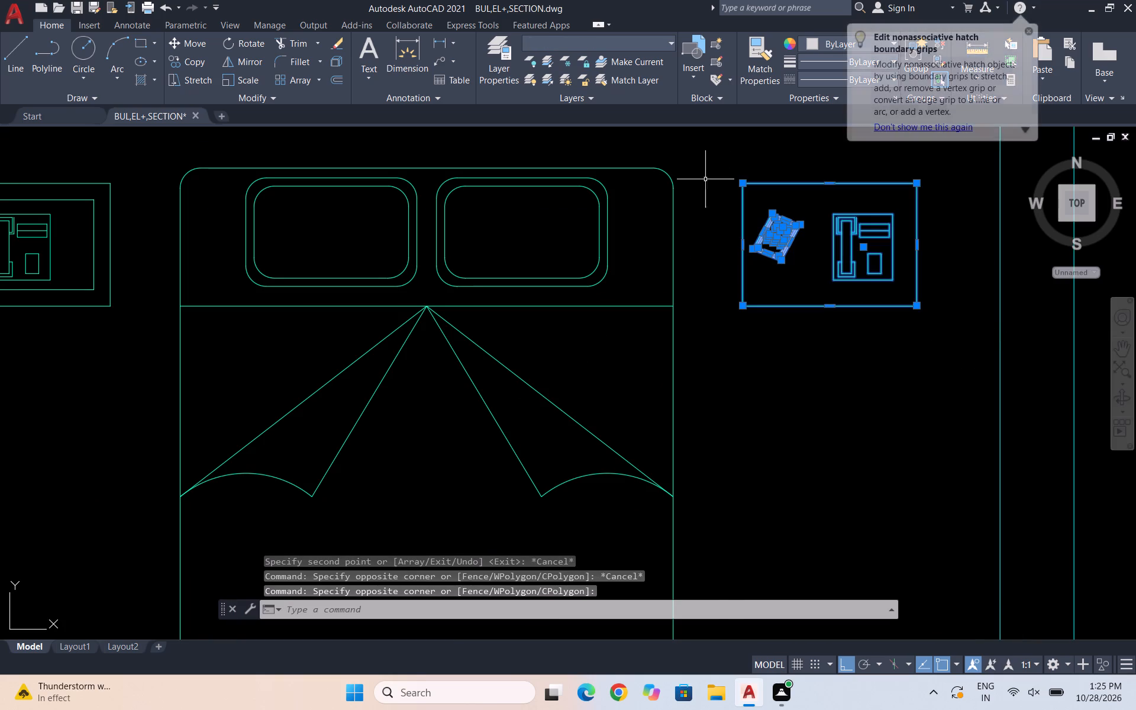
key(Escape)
Copy the west bedside table with its inner frame and telephone straight south into the lower bedroom.
scroll(879, 305, down, 3)
scroll(679, 269, up, 3)
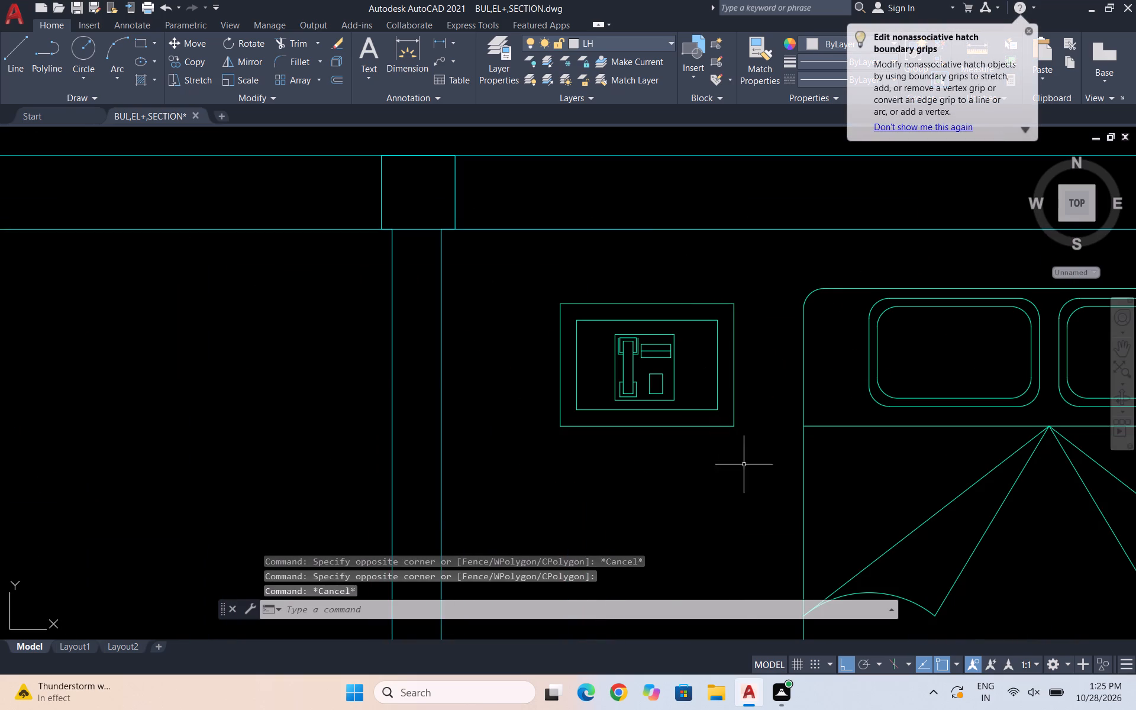
drag(768, 476, 761, 475)
click(512, 275)
text(CO)
key(Return)
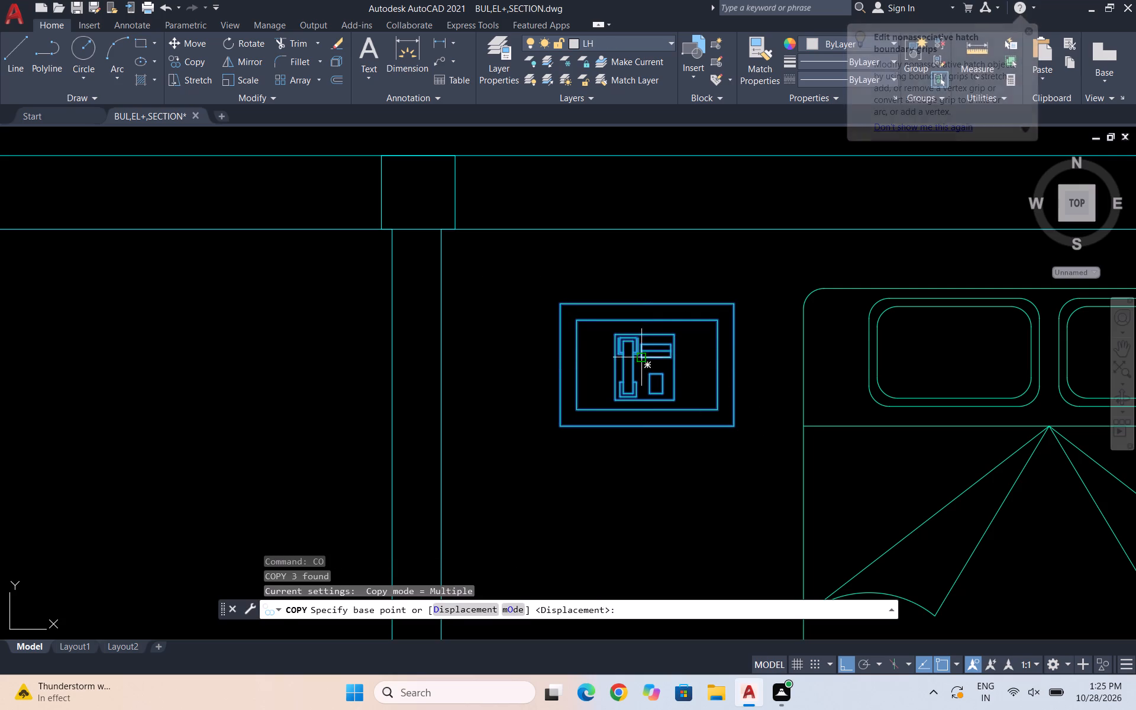
click(646, 365)
scroll(666, 366, down, 5)
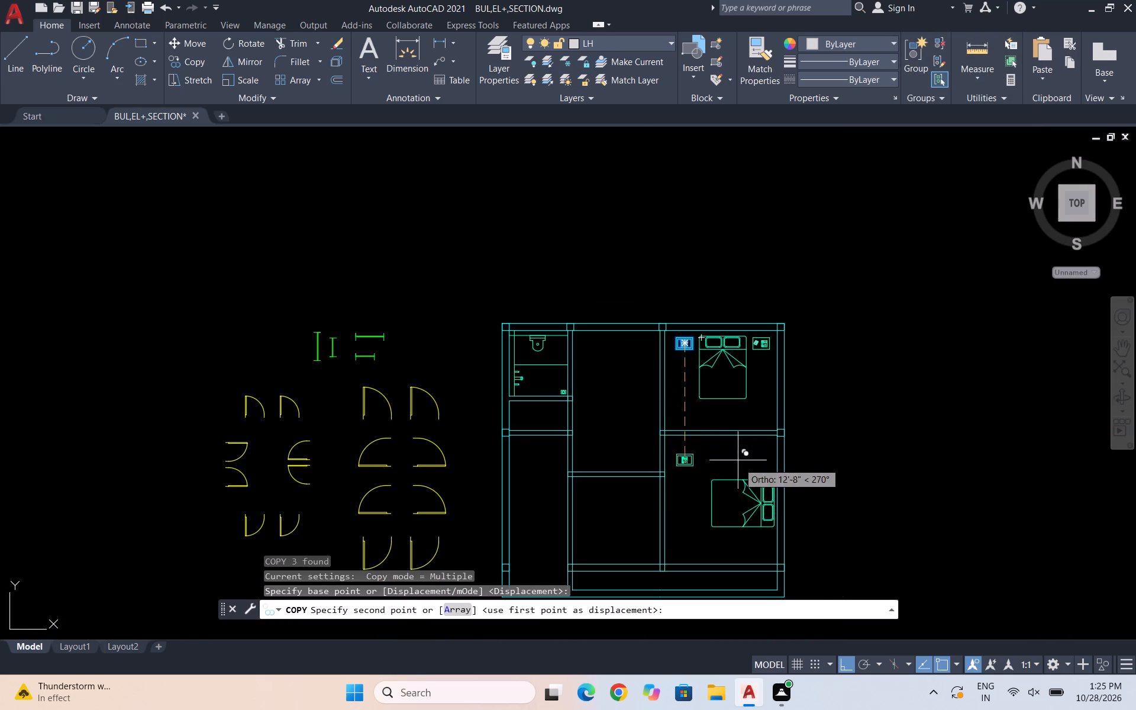
scroll(741, 470, up, 2)
click(705, 449)
key(Escape)
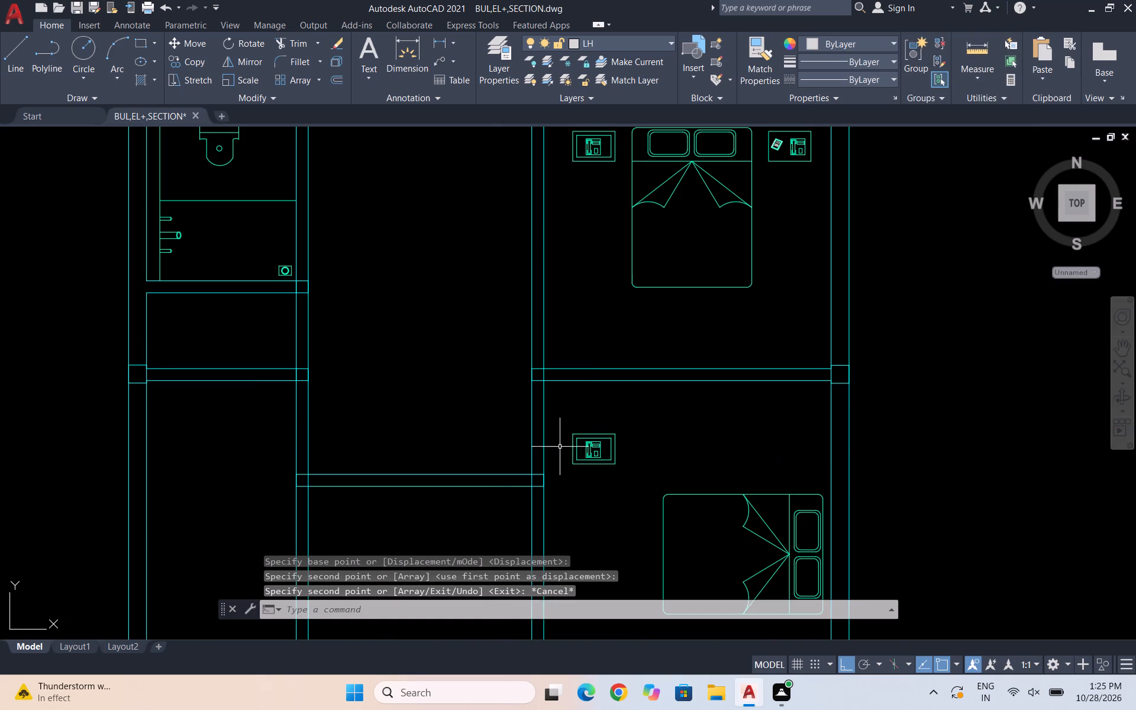
Rotate the lower bedroom's bedside table, inner frame and telephone by 270° about the table's centre.
scroll(555, 447, up, 3)
drag(856, 566, 844, 563)
click(588, 354)
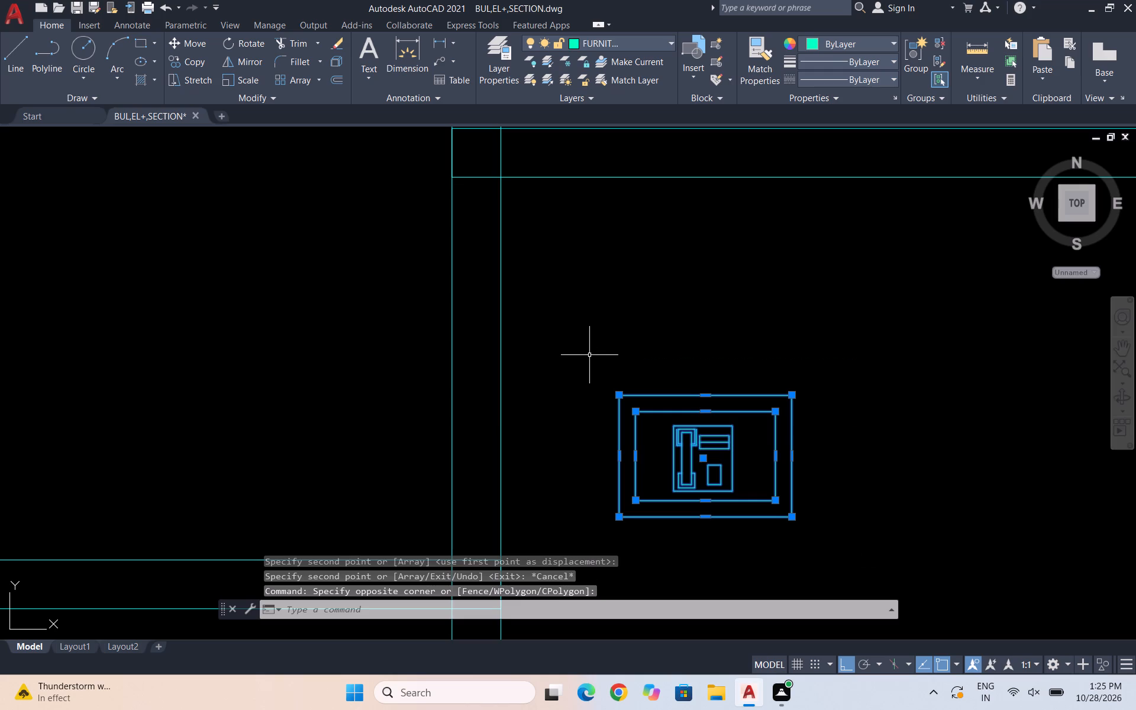
text(RO)
key(Return)
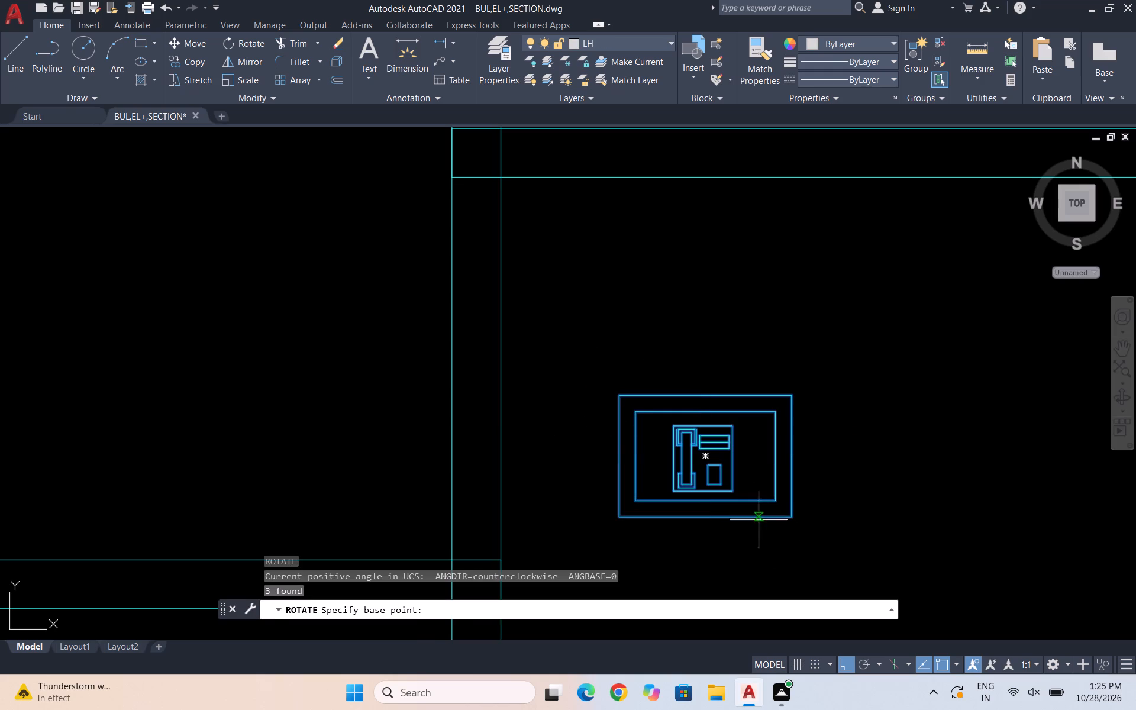
click(703, 451)
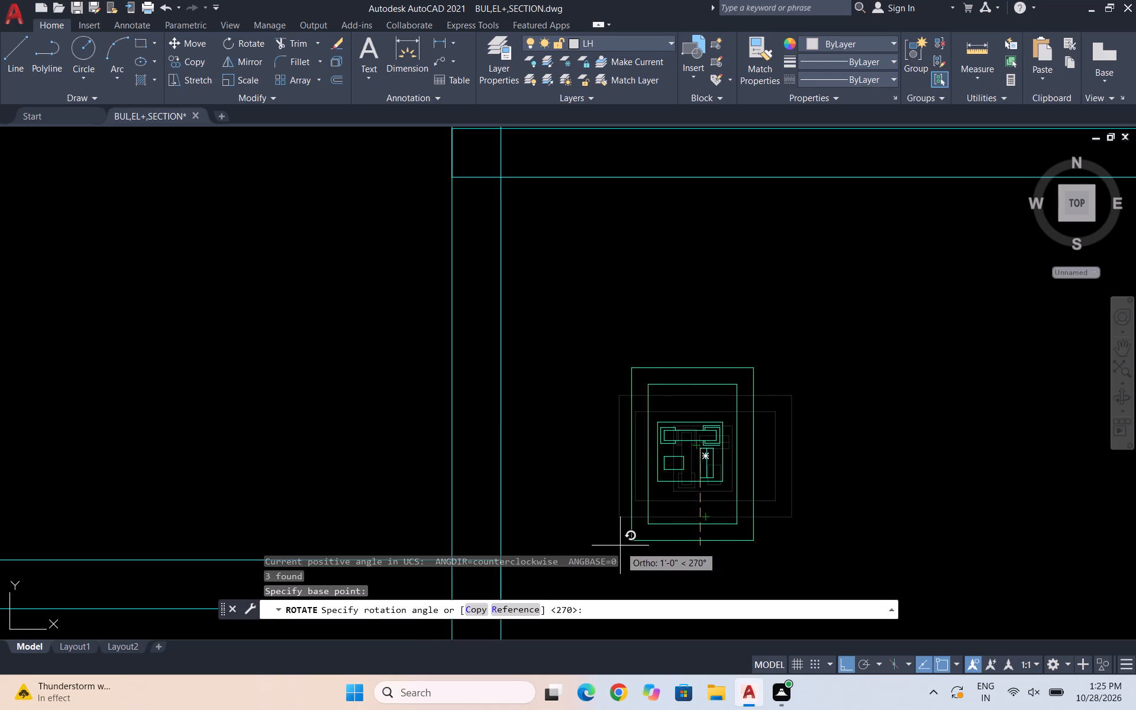
click(618, 544)
scroll(836, 394, down, 3)
key(Escape)
key(Escape)
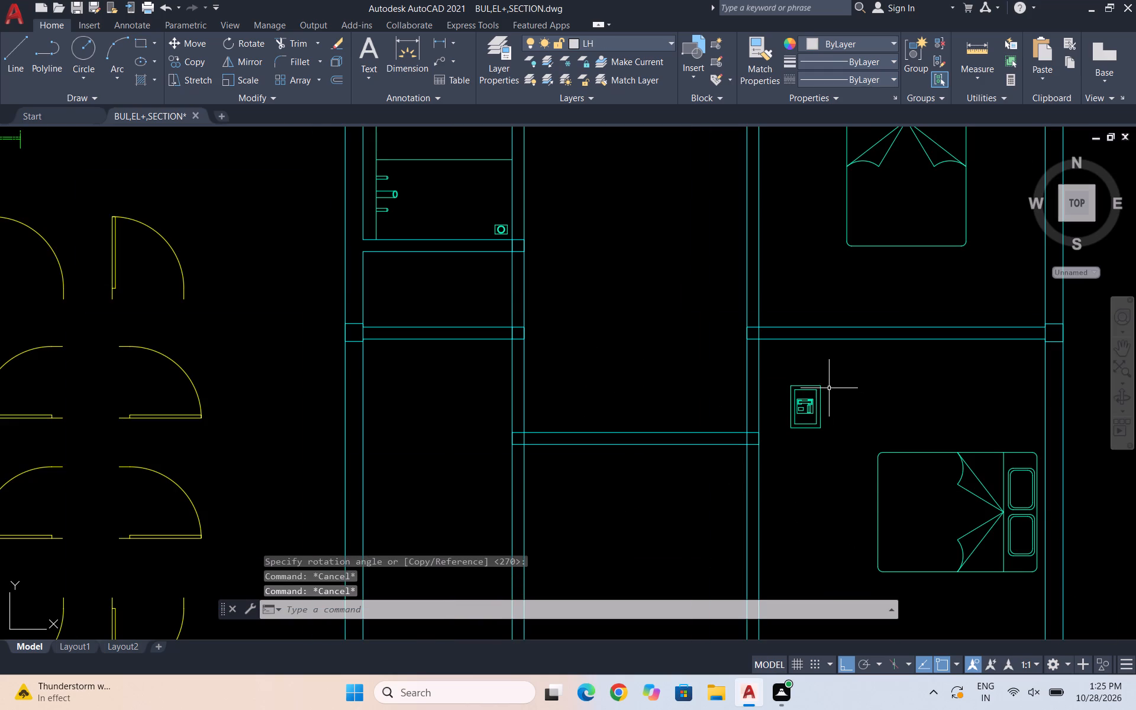
Move the rotated bedside table straight east about 8'-4" to the north side of the lower bed's head end.
scroll(822, 385, up, 1)
click(853, 486)
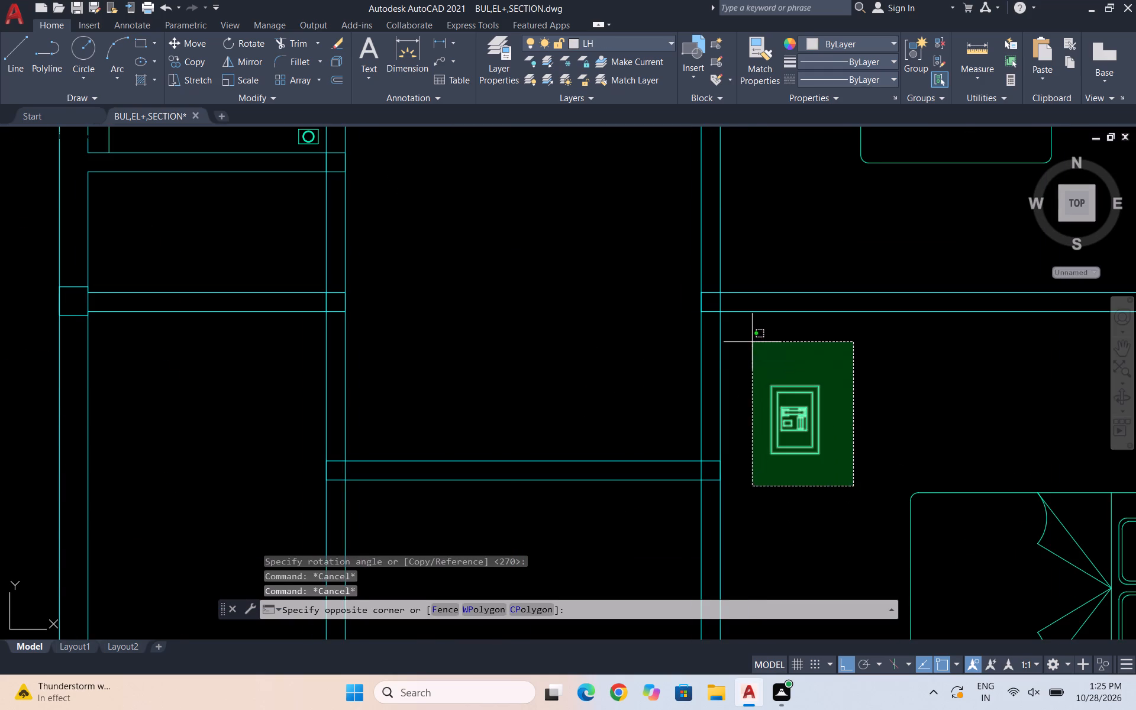
click(752, 341)
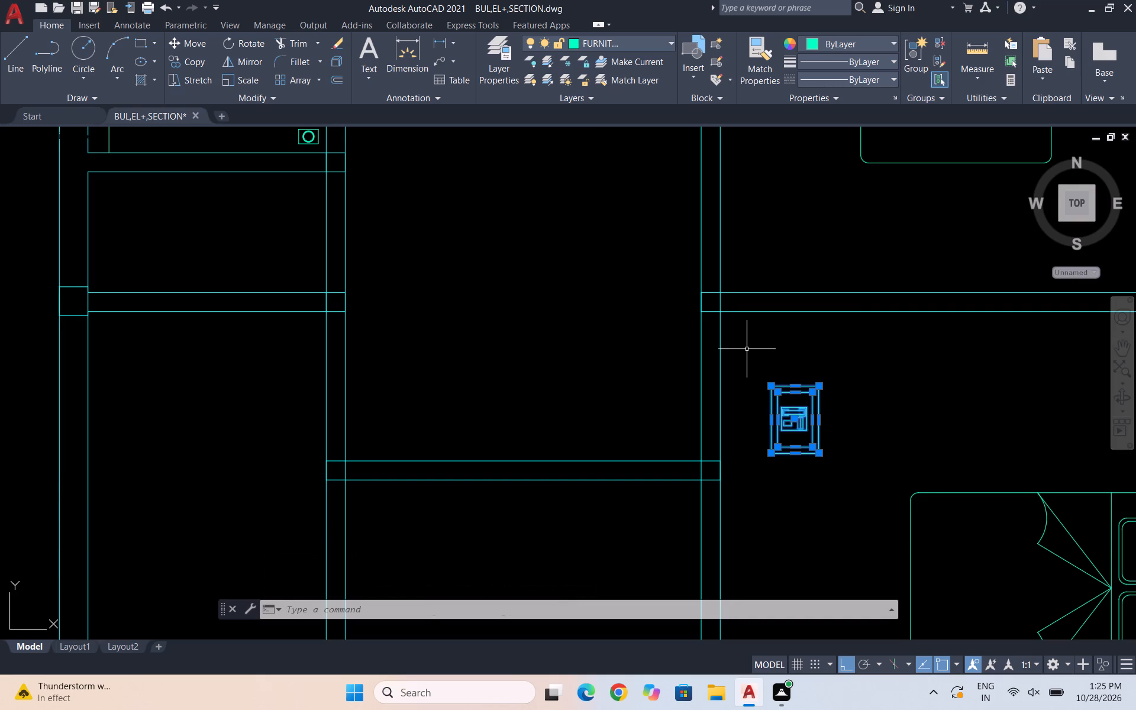
key(m)
key(Return)
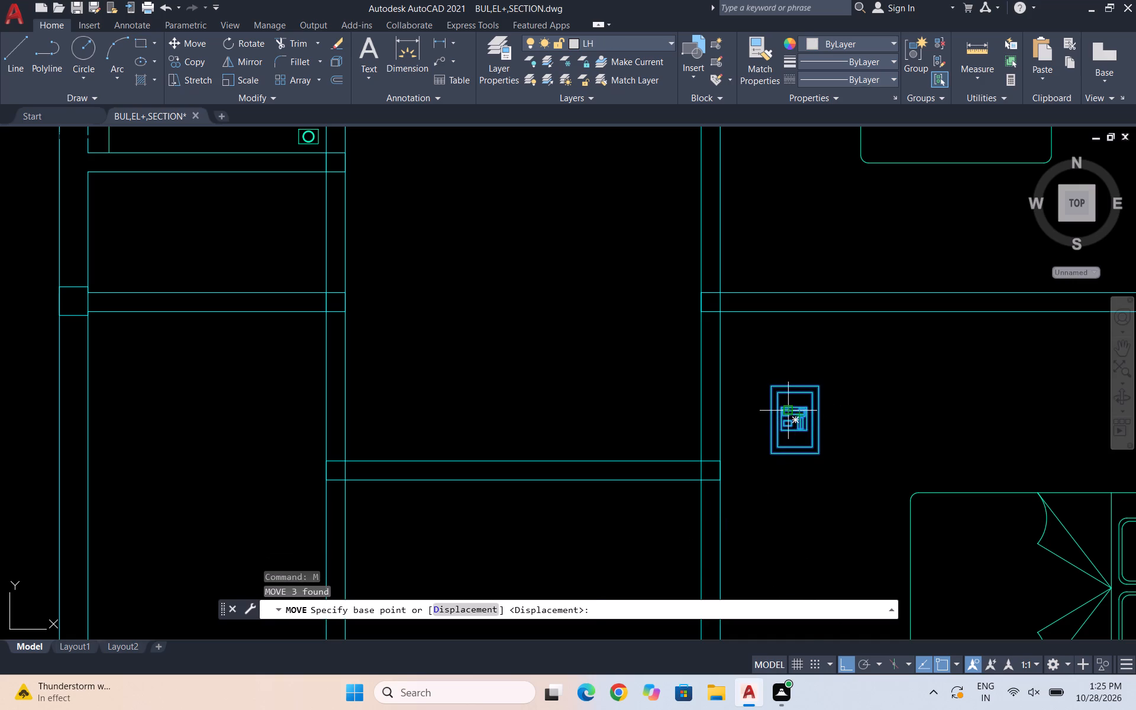
drag(792, 427, 806, 424)
scroll(728, 422, down, 1)
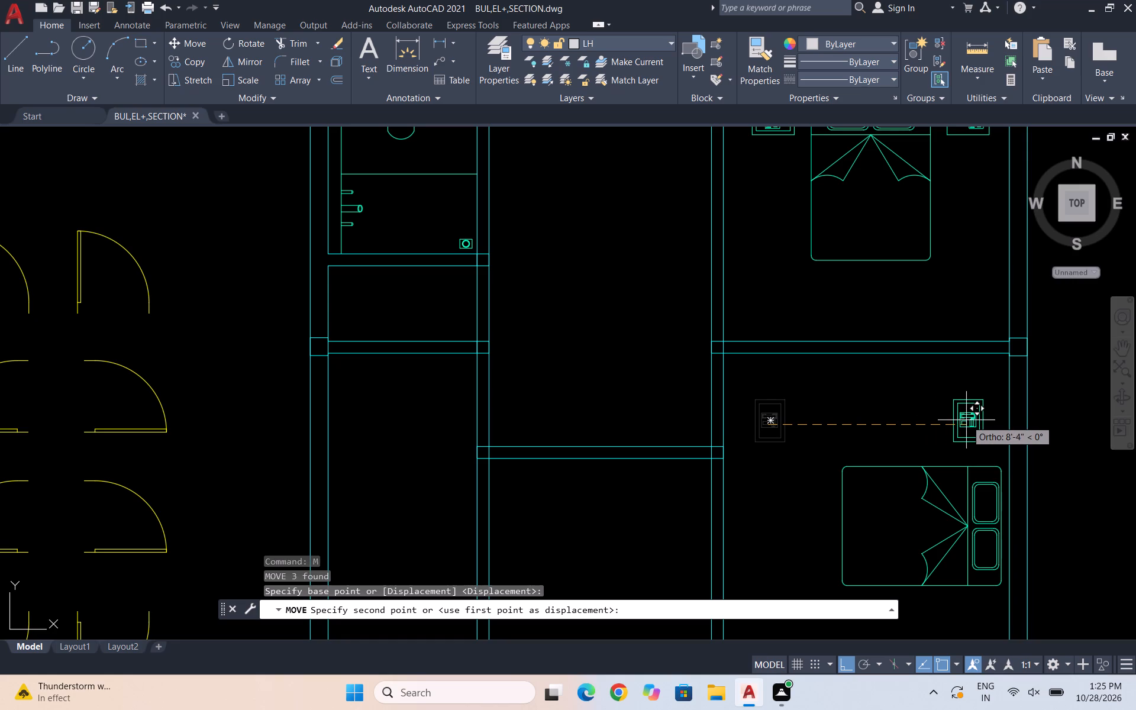
click(971, 422)
key(Escape)
Copy the rotated bedside table with its frame and telephone straight south to the other side of the lower bedroom's bed.
scroll(998, 452, up, 2)
drag(992, 454, 953, 425)
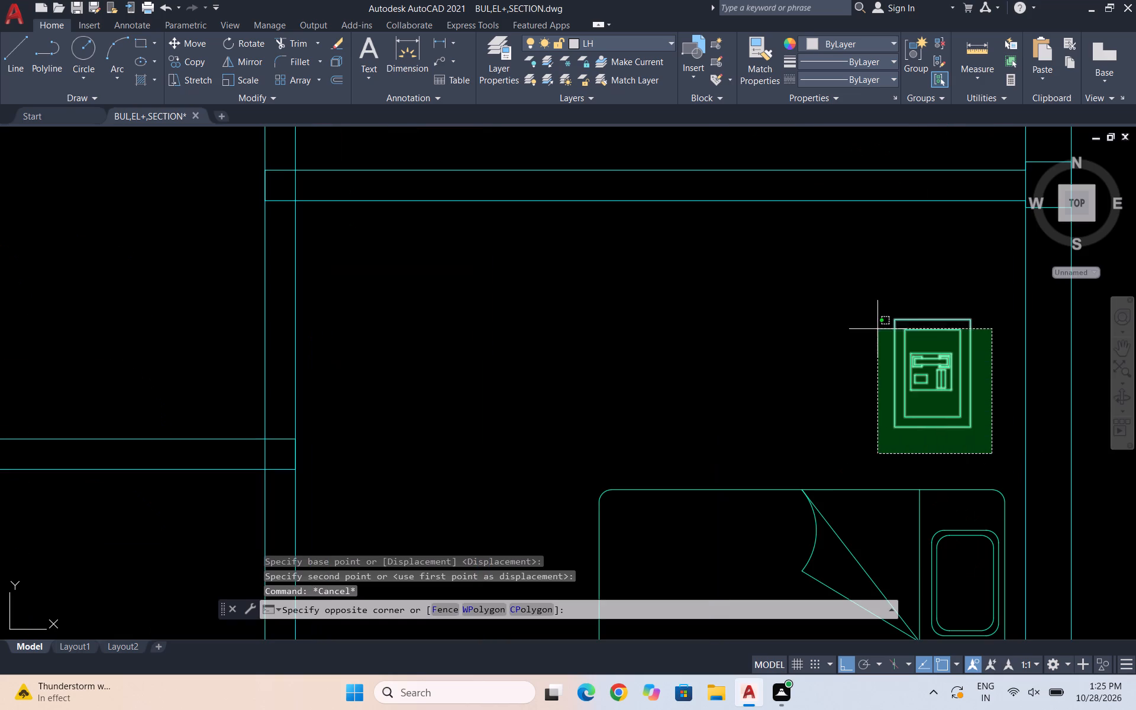
click(849, 296)
text(CO)
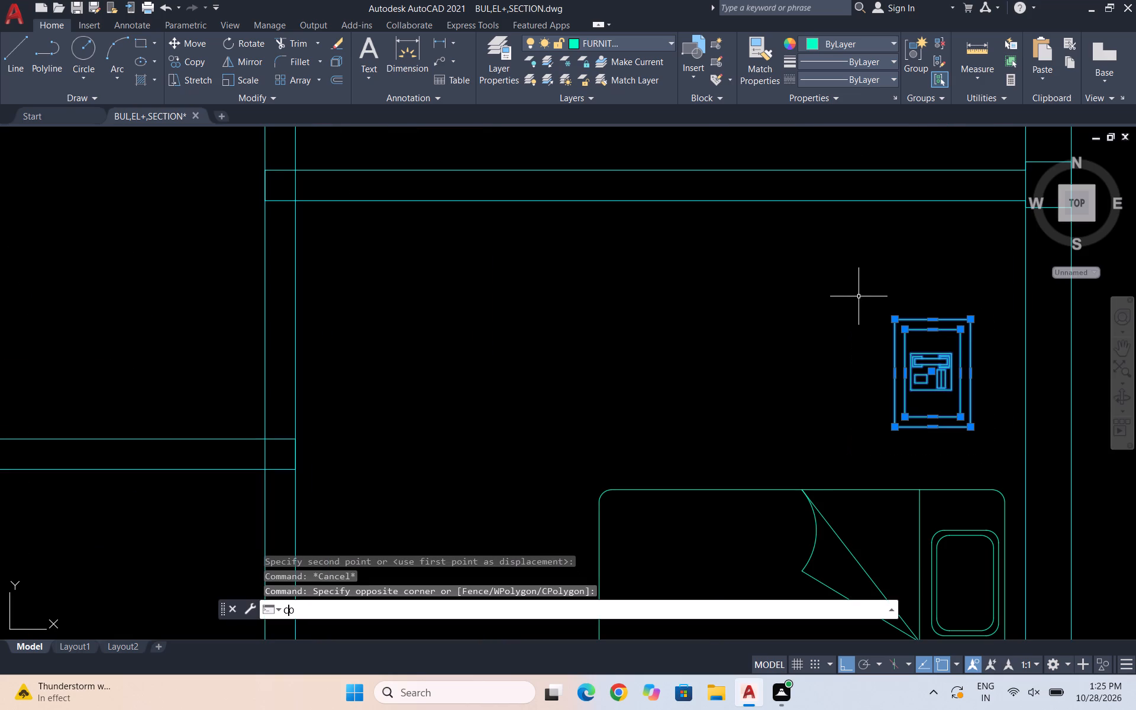
key(Return)
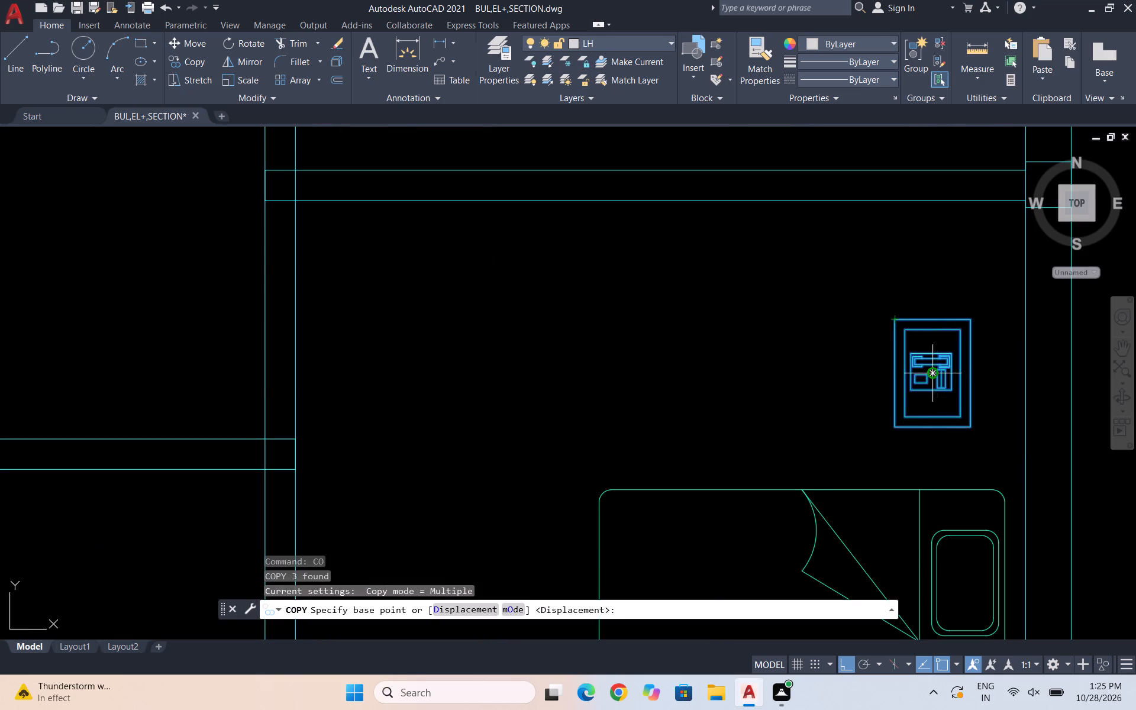
click(930, 368)
scroll(943, 466, down, 3)
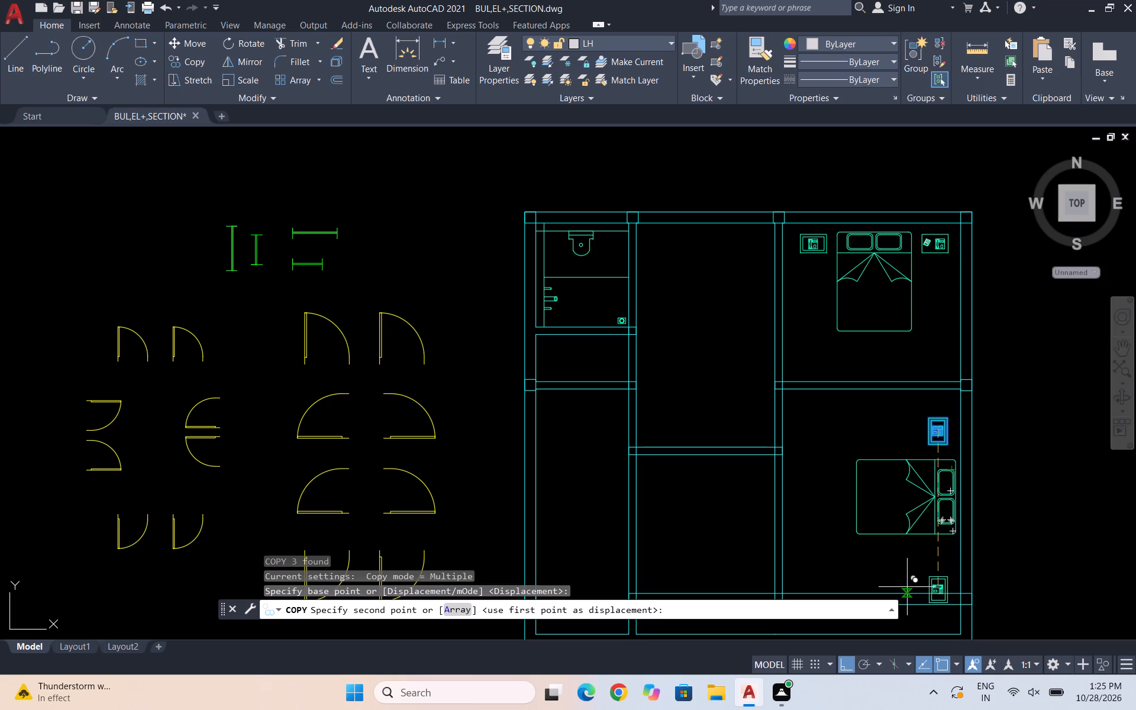
scroll(968, 538, down, 1)
scroll(953, 553, up, 2)
click(953, 554)
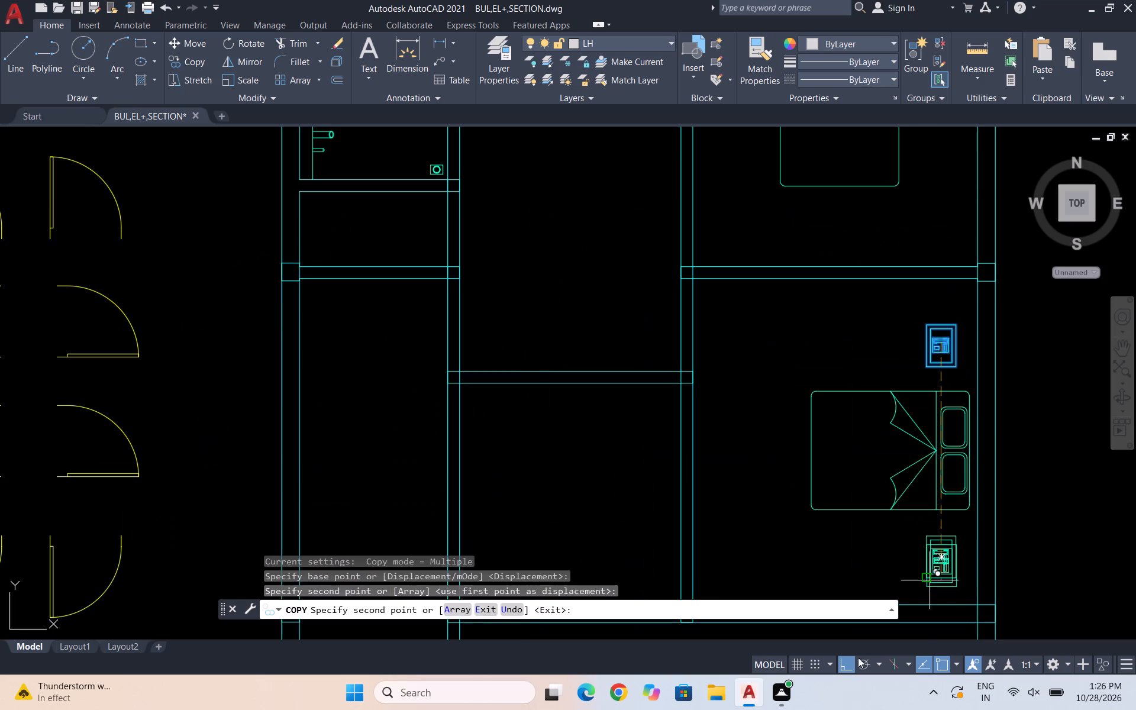
key(Escape)
scroll(969, 454, down, 3)
scroll(984, 451, up, 1)
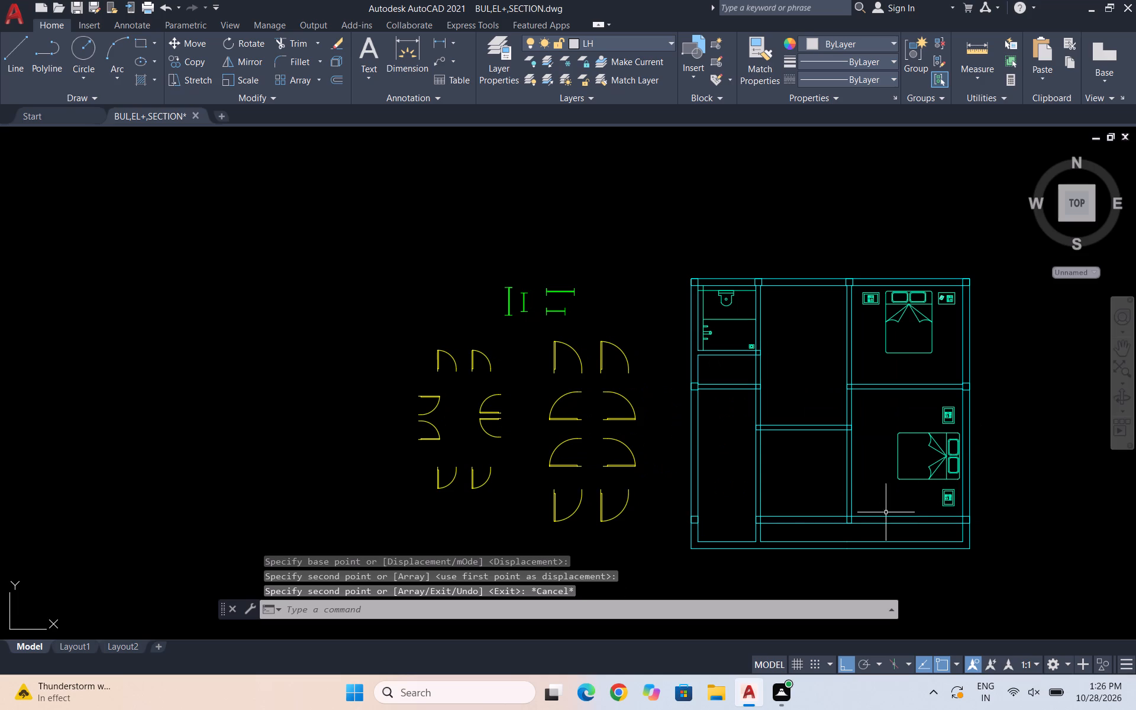
key(Escape)
key(Escape)
Draw a 2' vertical line upward from the south wall of the lower middle room, near its east wall.
scroll(813, 497, up, 1)
key(l)
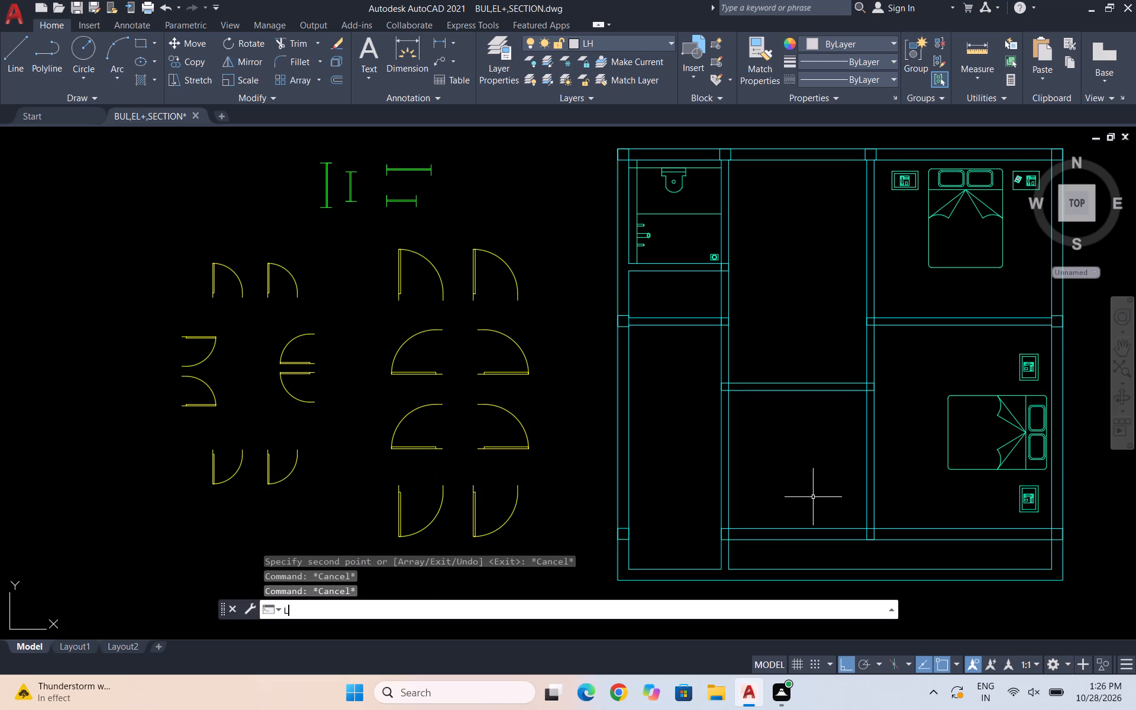
key(Return)
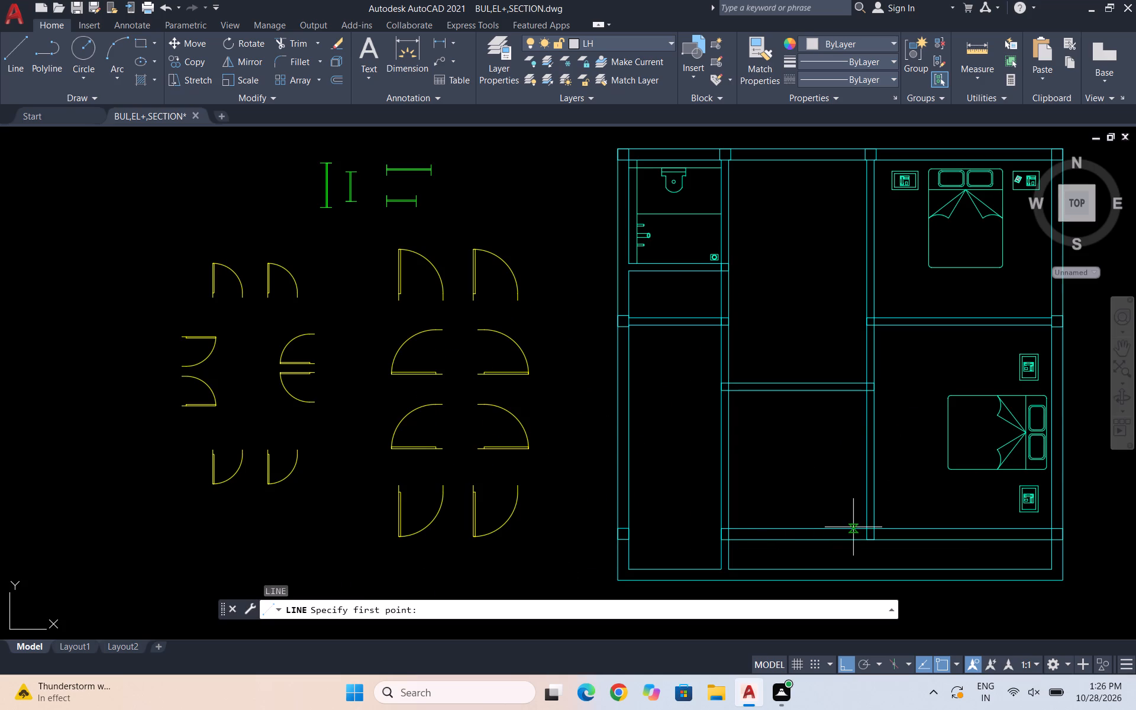
click(845, 530)
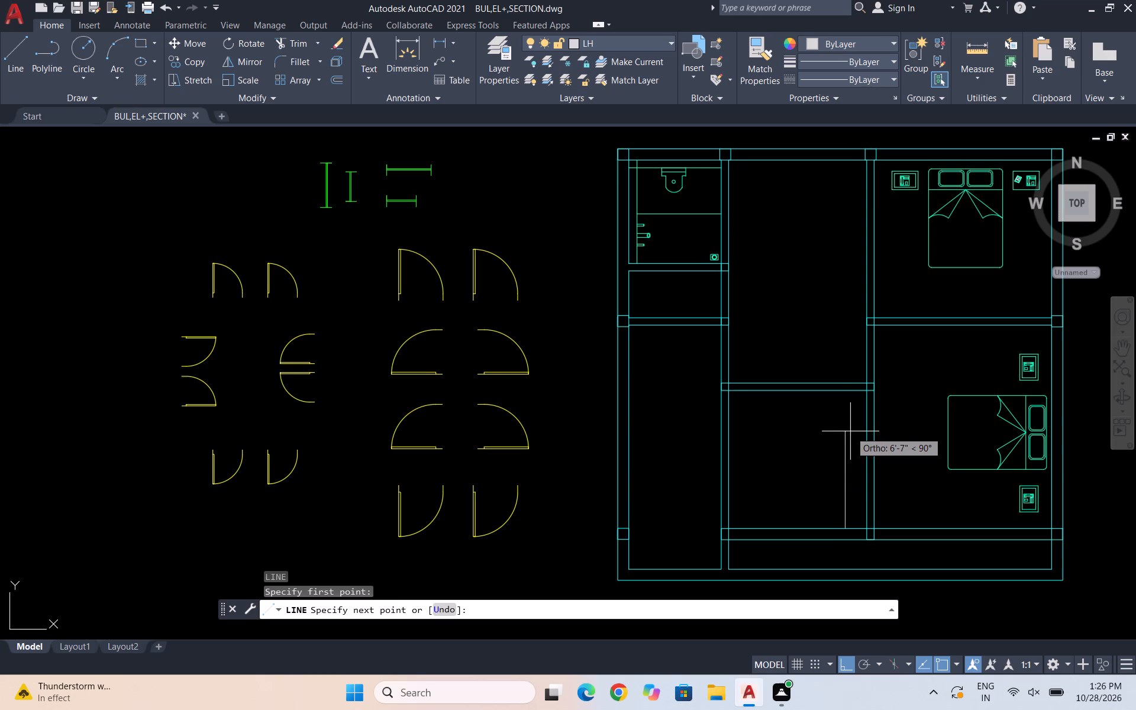
text(2')
key(Return)
key(Return)
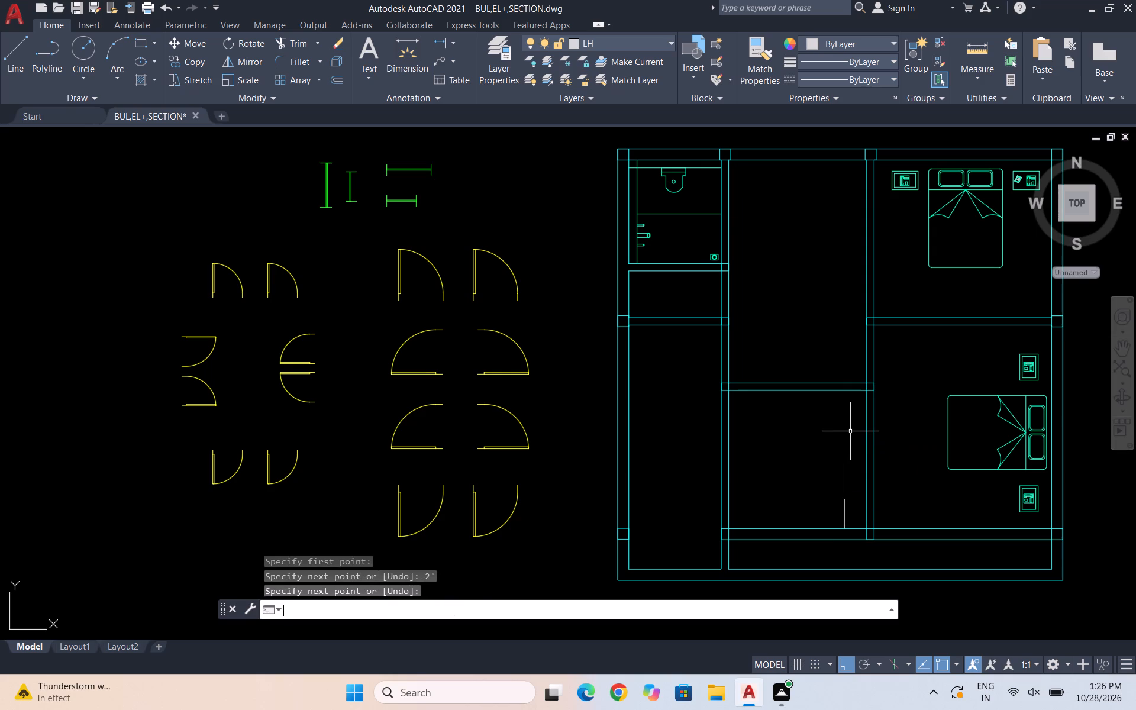
Draw a 2' horizontal line westward from the lower middle room's east wall, level with the top of the 2' vertical line.
key(l)
key(Return)
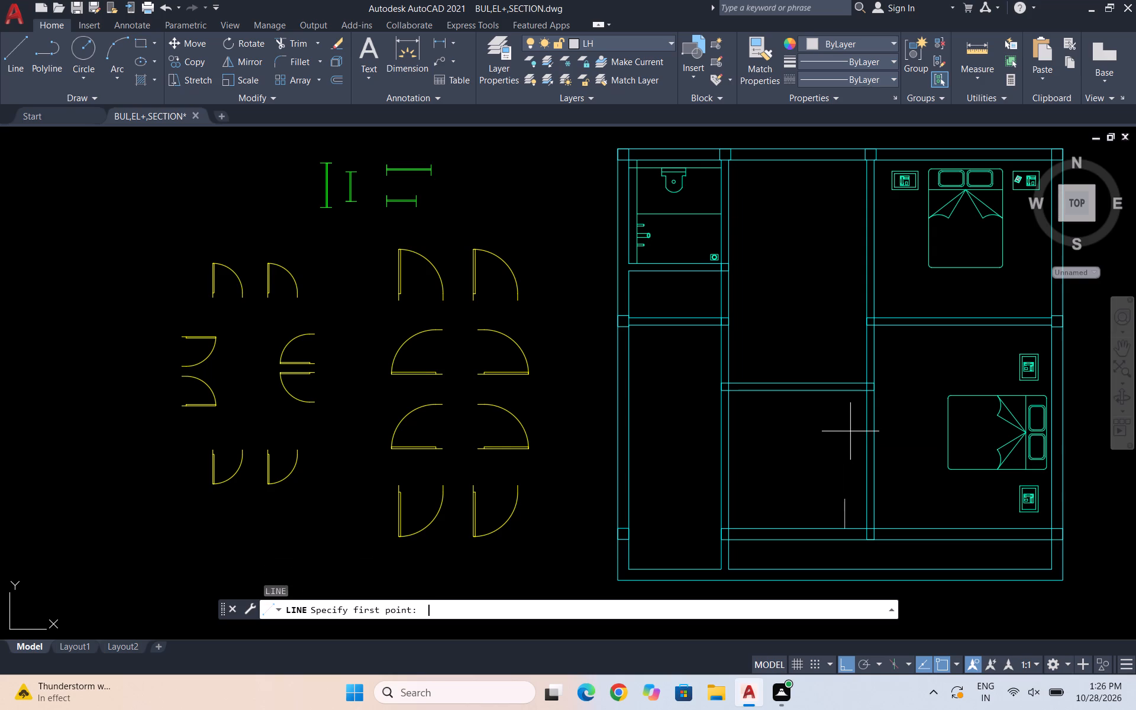
scroll(845, 509, up, 2)
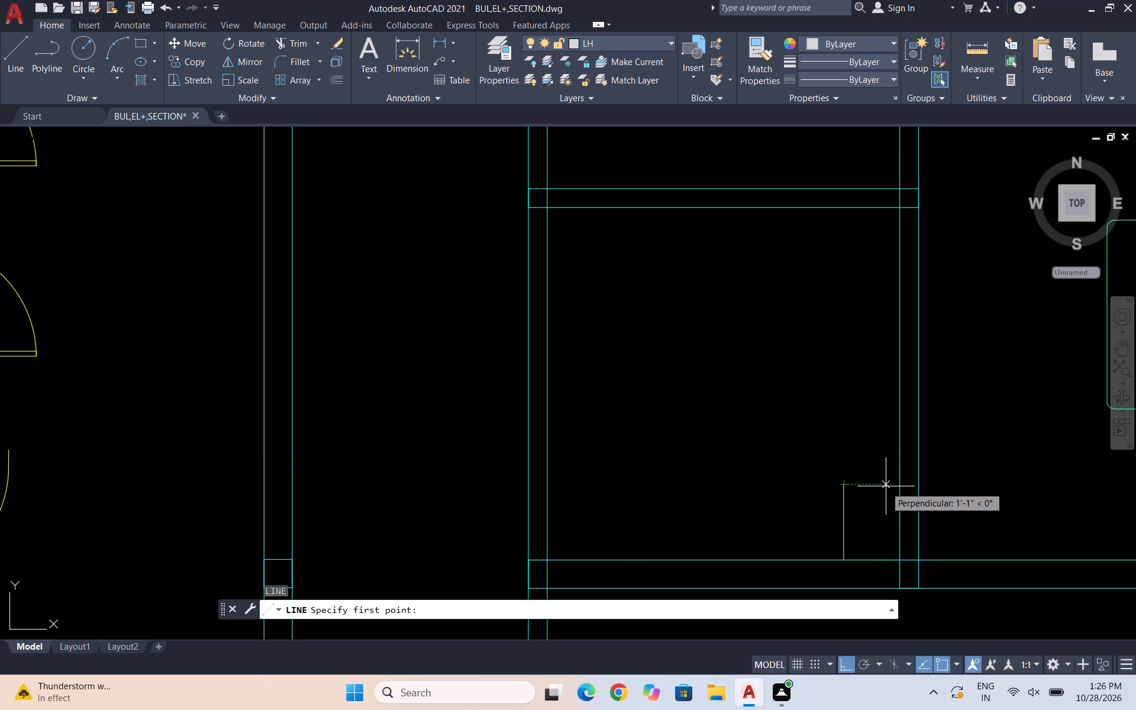
click(902, 484)
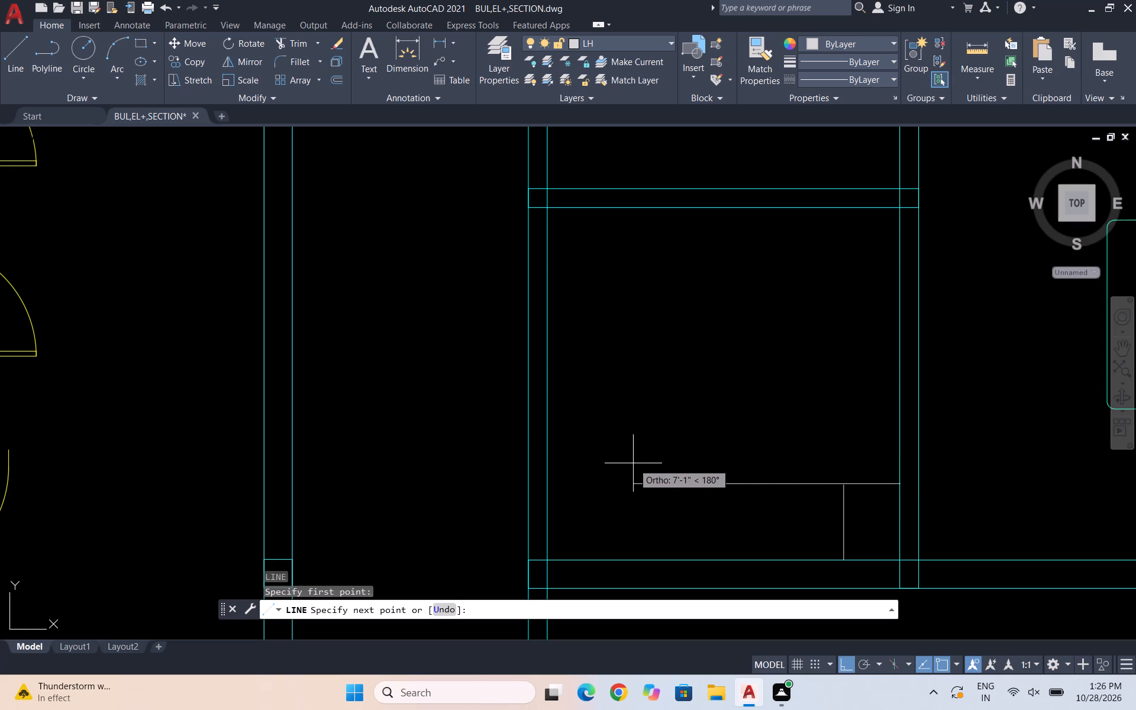
text(2')
key(Return)
key(Return)
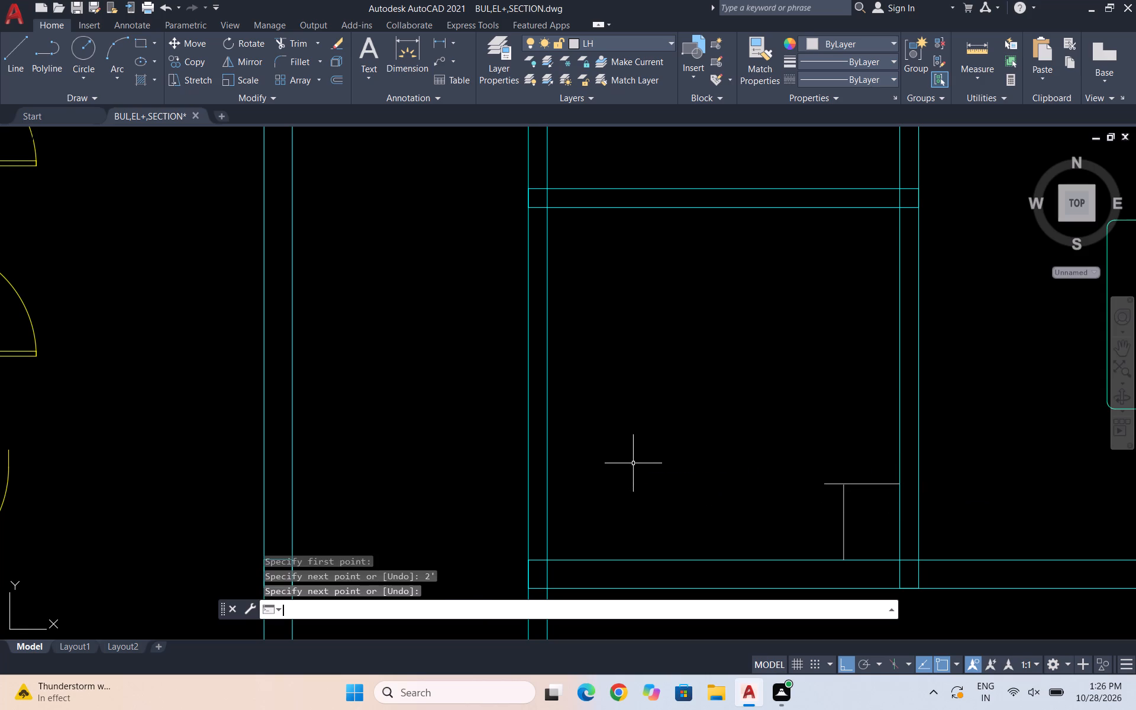
Move the 2' horizontal line straight down onto the top endpoint of the vertical line.
scroll(858, 479, up, 4)
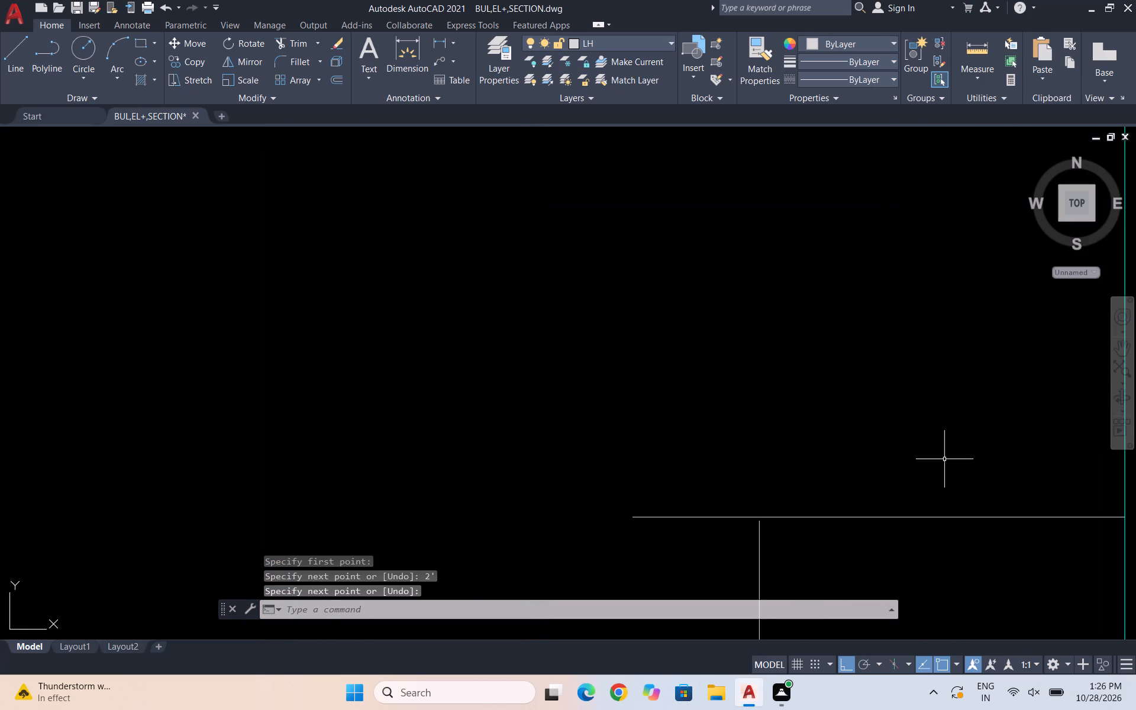
scroll(914, 474, down, 3)
click(940, 506)
click(905, 448)
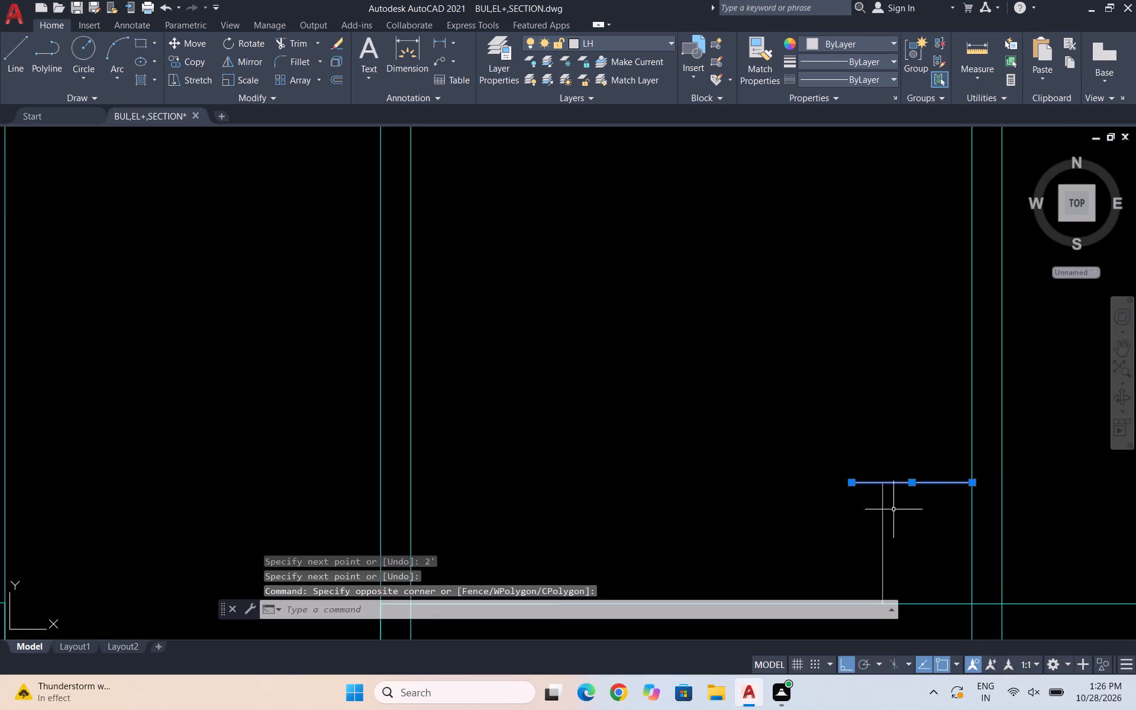
scroll(892, 510, up, 5)
key(comma)
key(BackSpace)
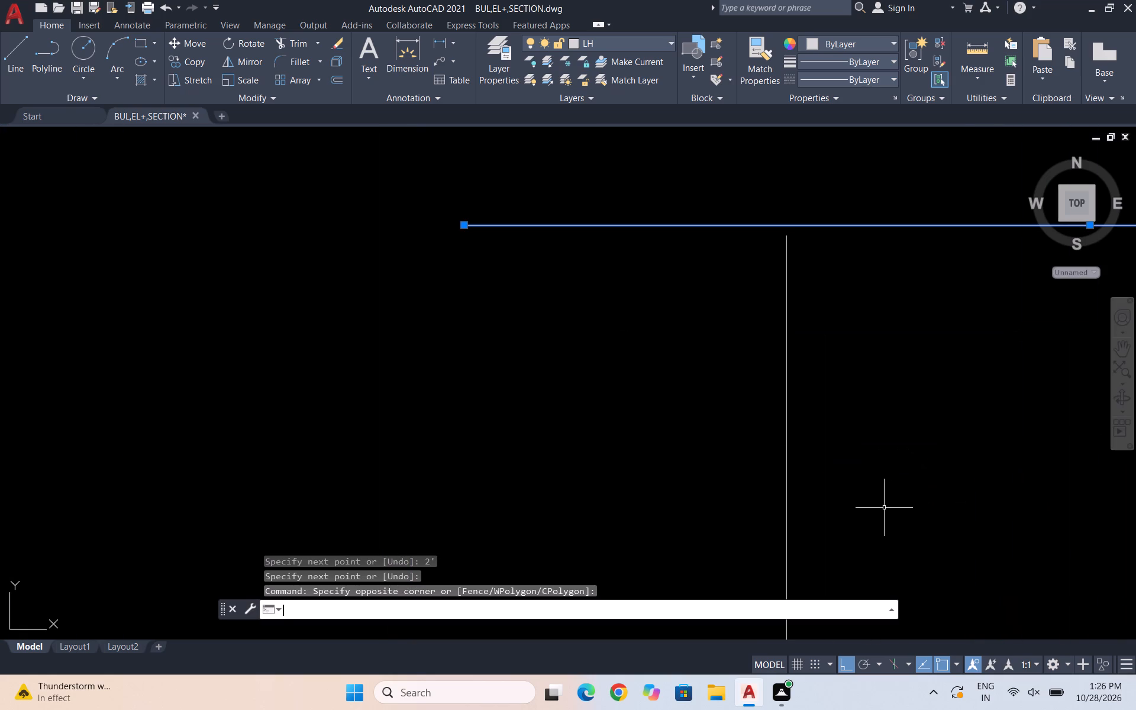
key(m)
key(Return)
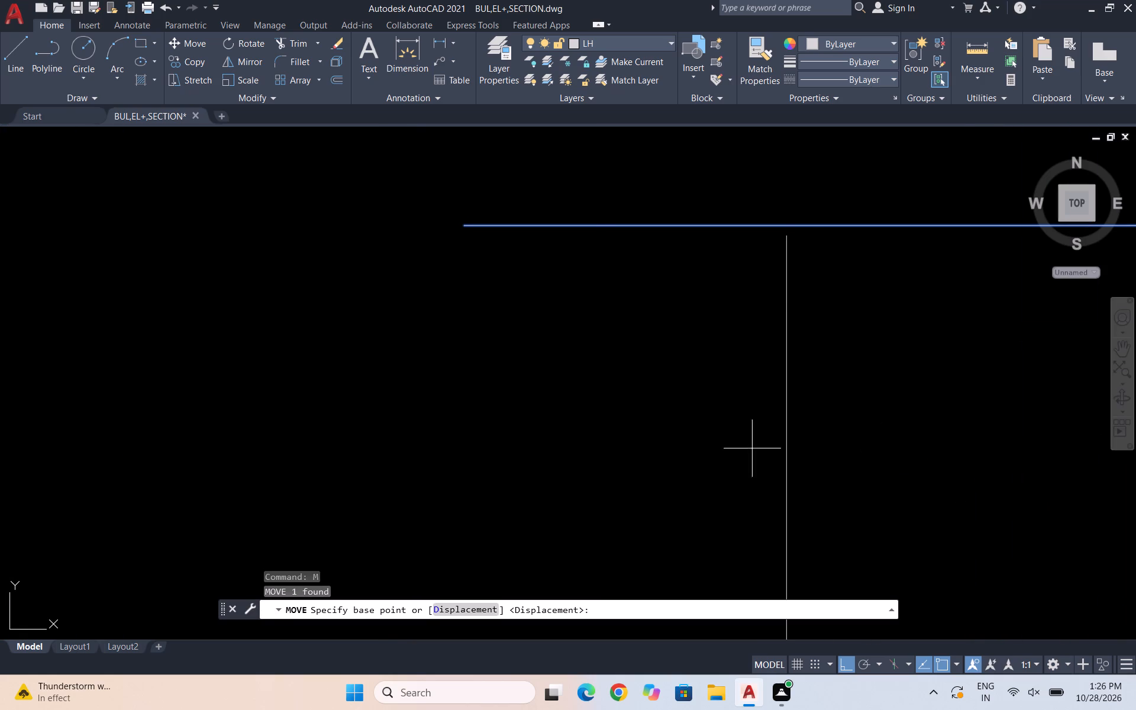
click(787, 225)
click(790, 236)
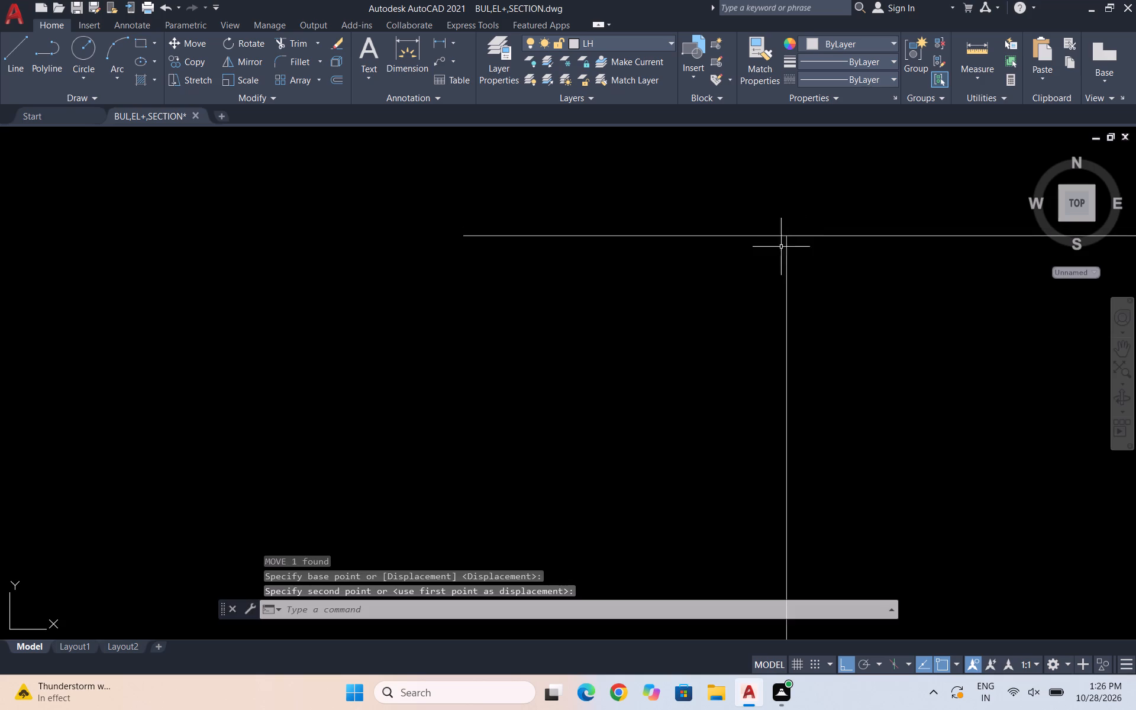
Move the 2' vertical line straight west to the horizontal line's west endpoint, forming a square corner.
scroll(781, 247, down, 6)
click(851, 289)
click(816, 278)
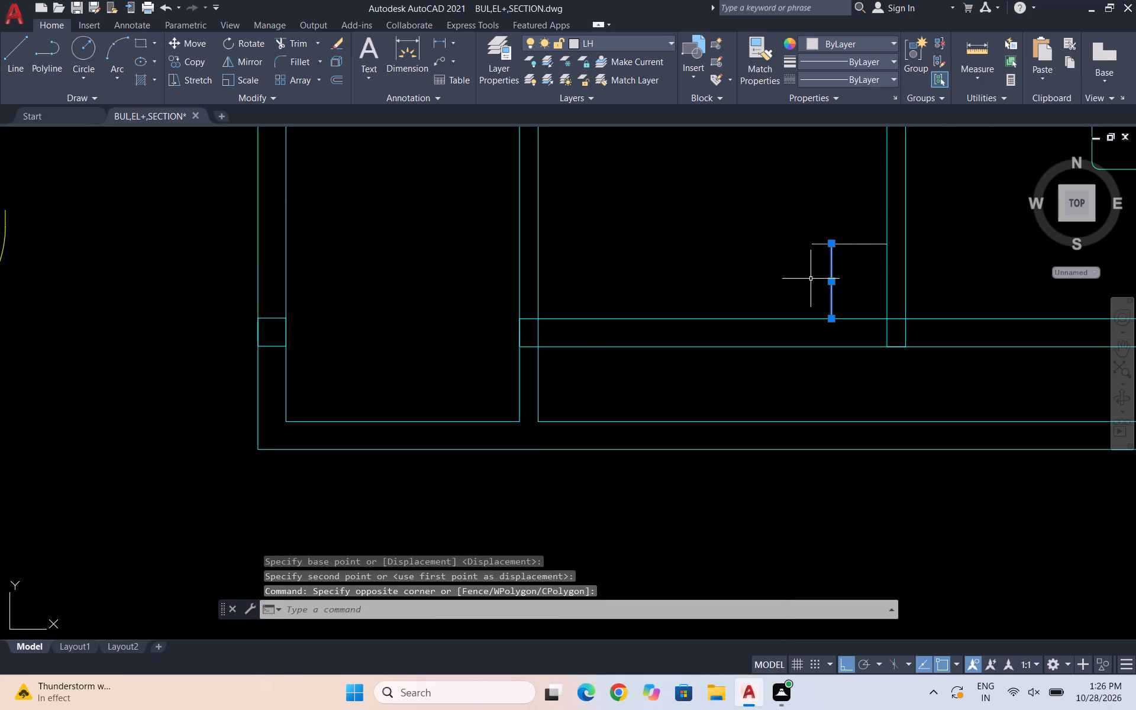
key(m)
key(Return)
scroll(818, 220, up, 3)
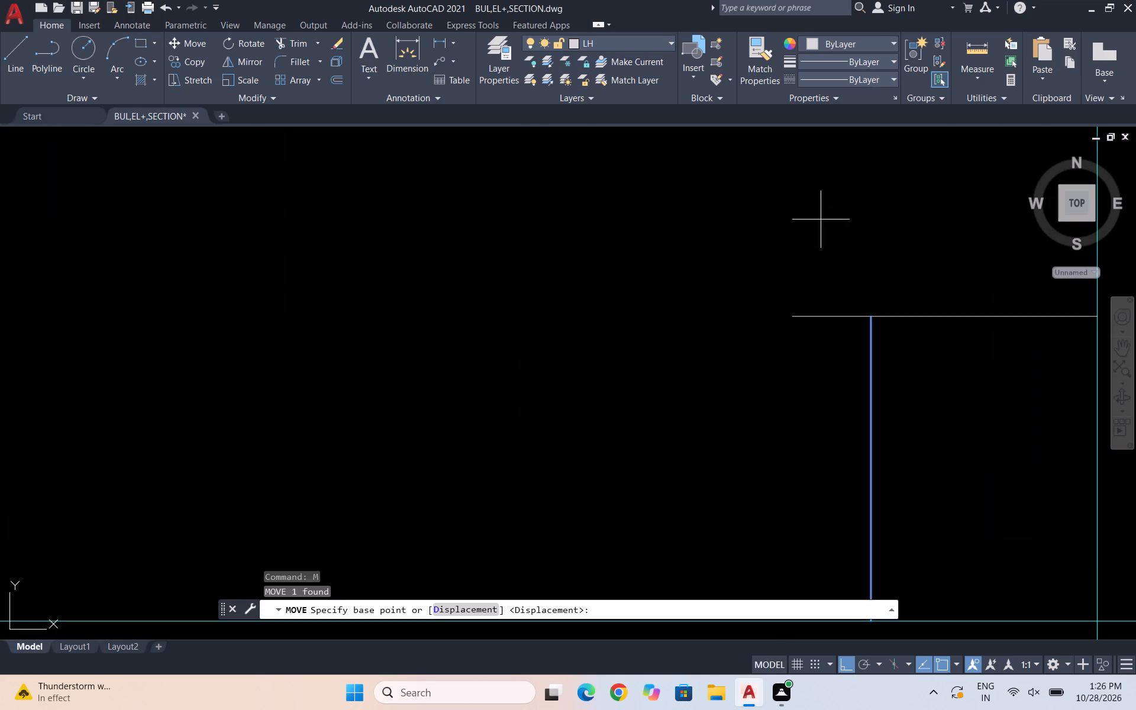
click(874, 314)
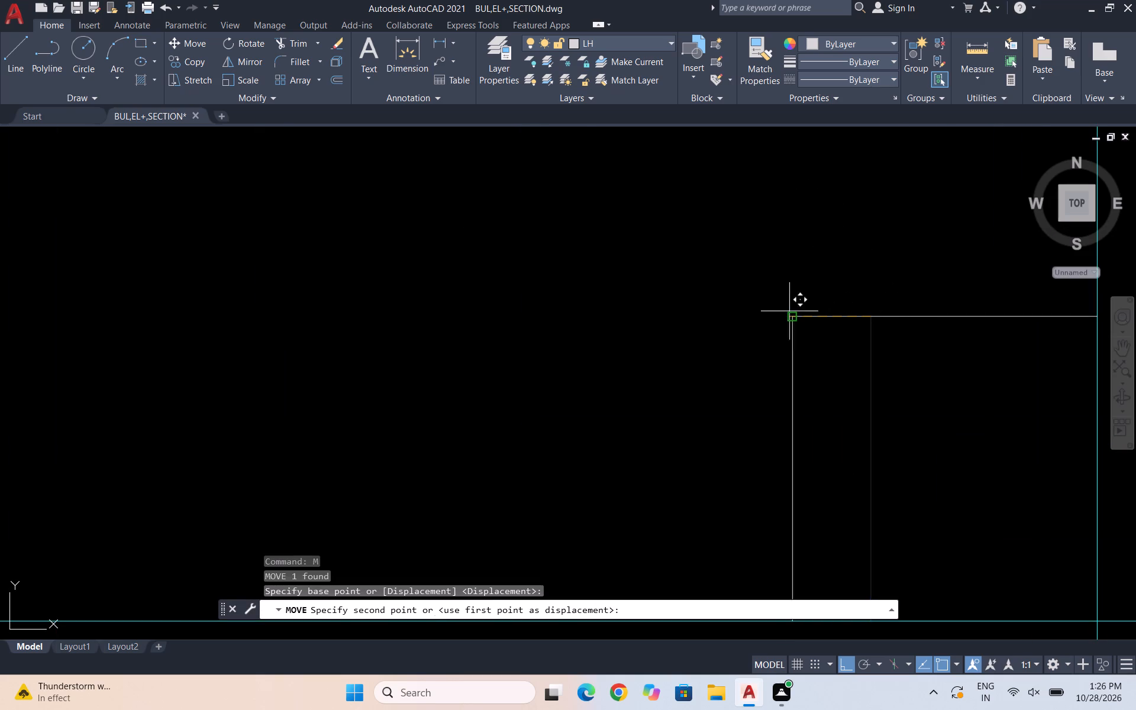
click(789, 315)
Copy the 2' horizontal line straight west so it starts at the lower middle room's west wall.
scroll(895, 236, down, 4)
scroll(857, 357, down, 2)
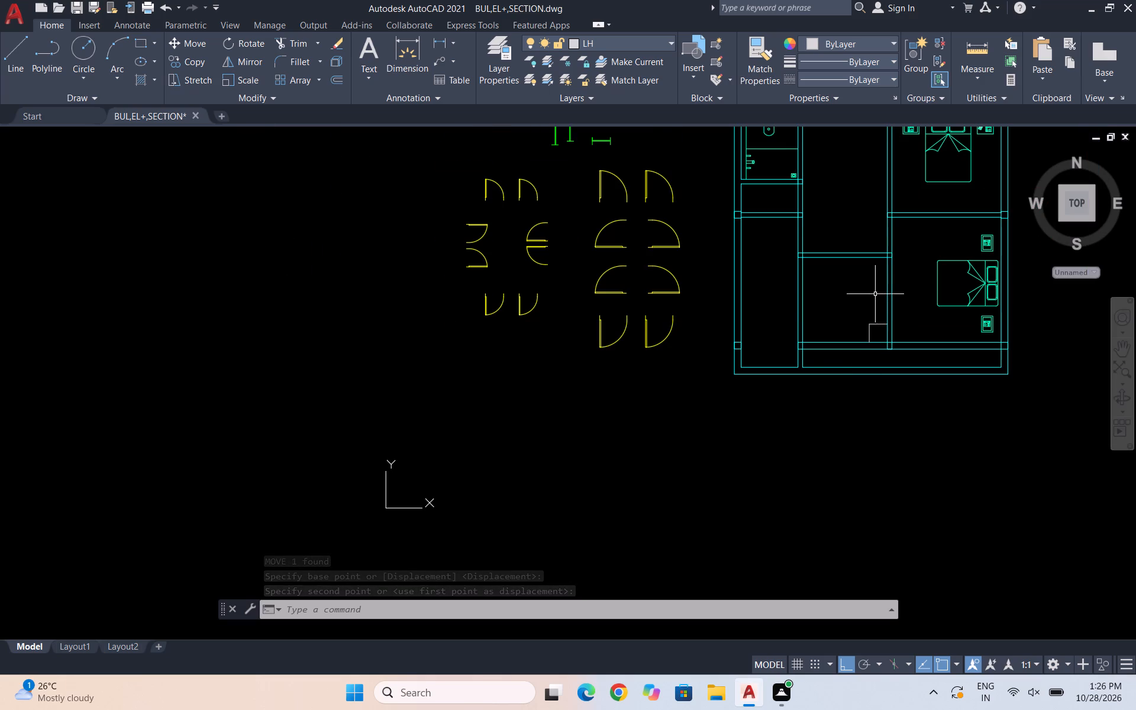
scroll(875, 291, up, 1)
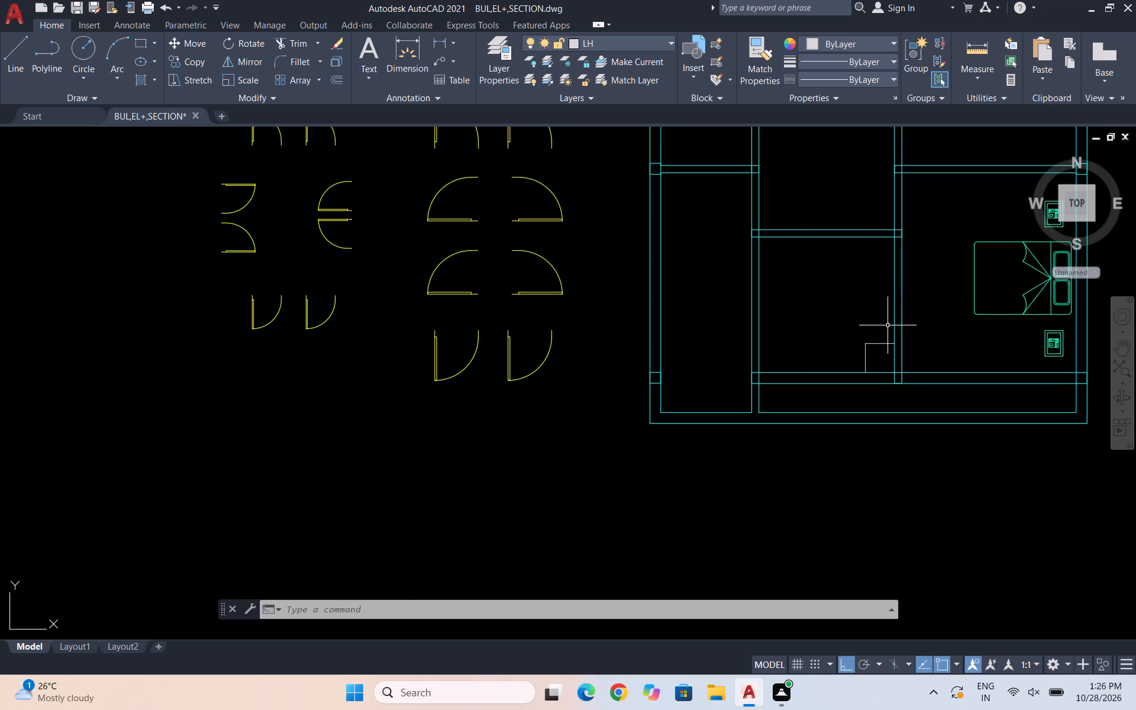
scroll(885, 334, up, 2)
click(886, 360)
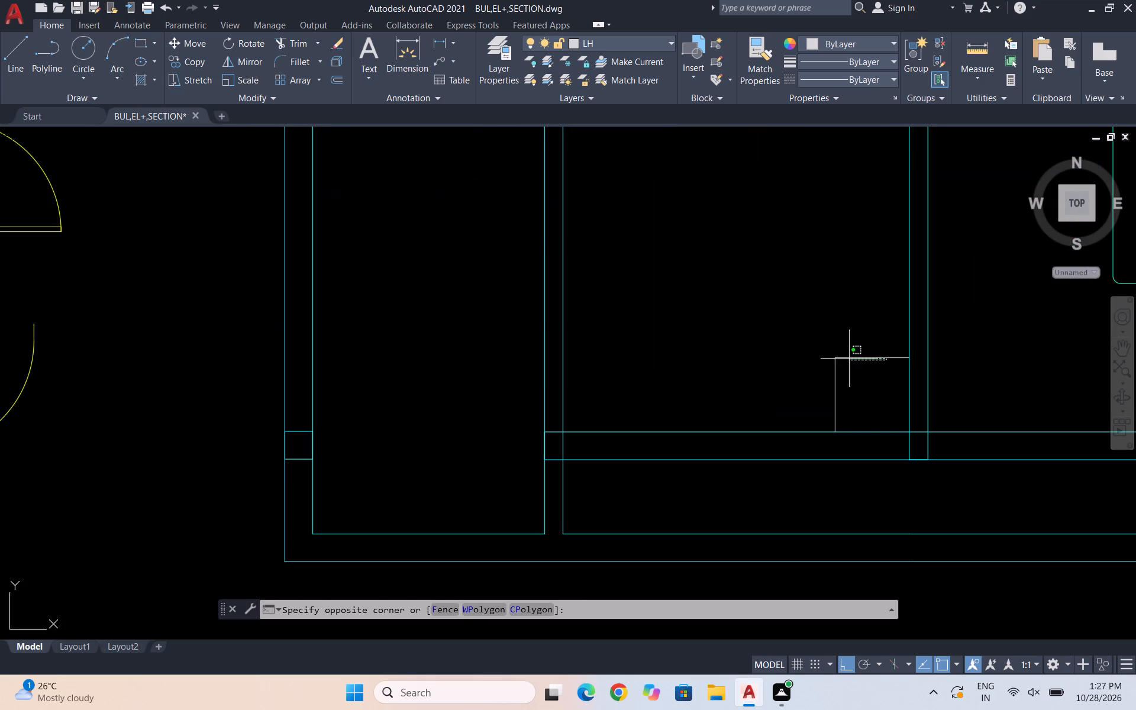
click(861, 405)
click(879, 414)
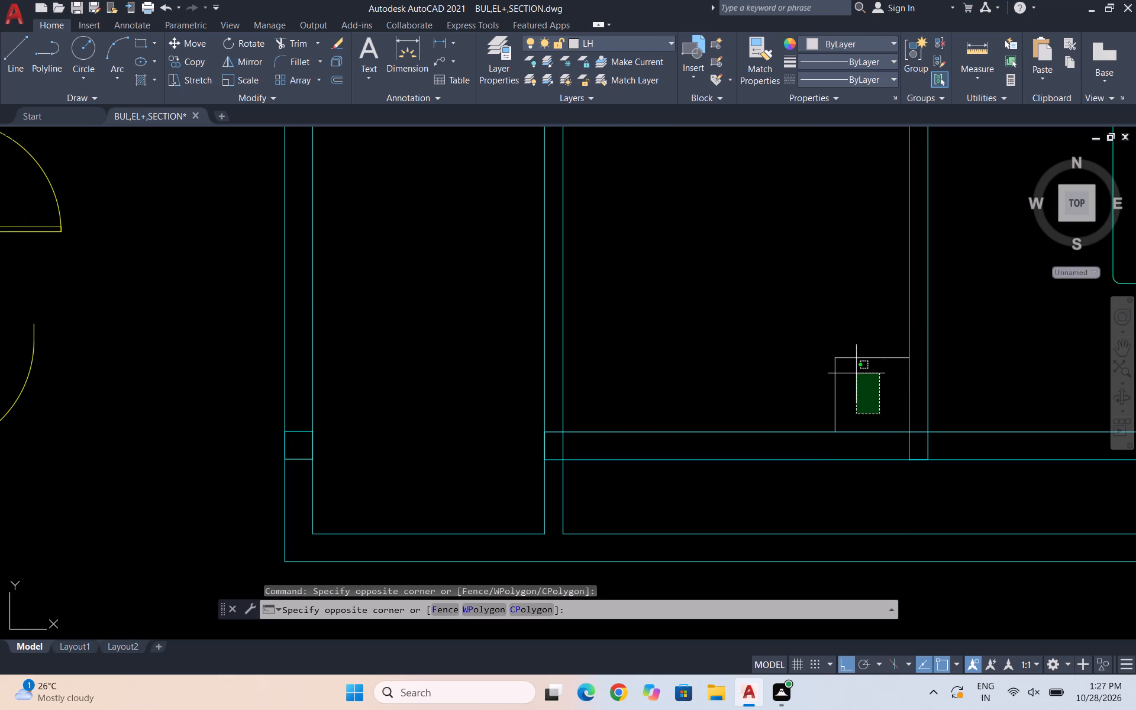
click(857, 345)
text(CO)
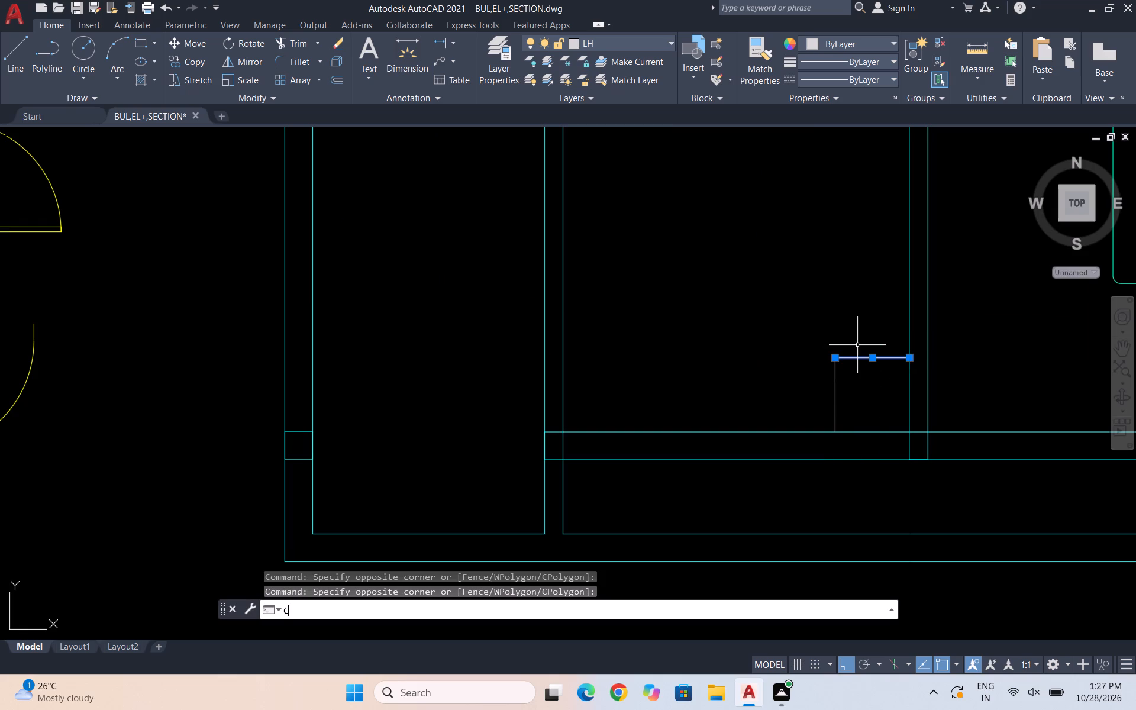
key(Return)
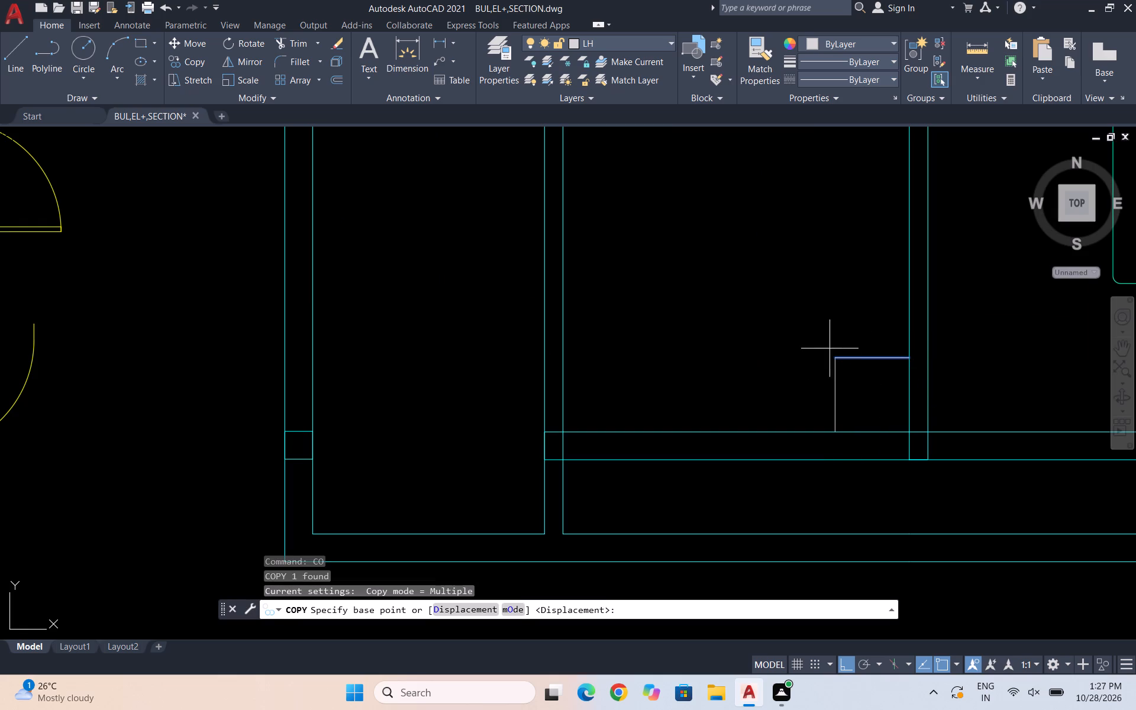
click(835, 356)
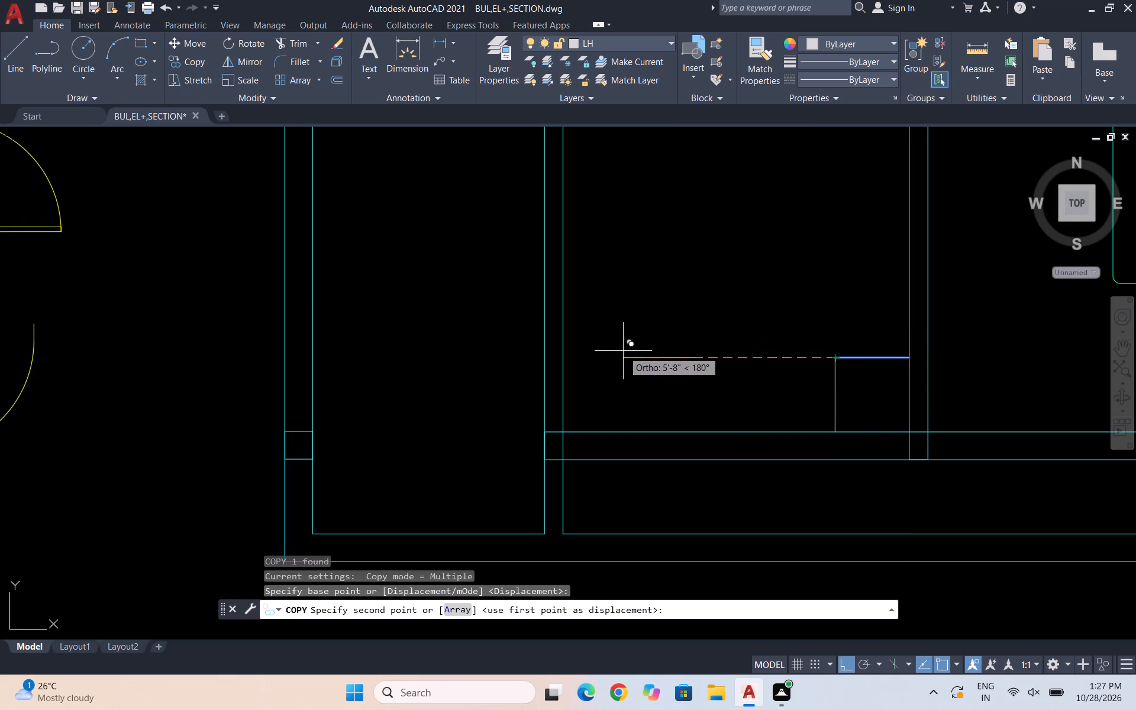
click(562, 356)
key(Escape)
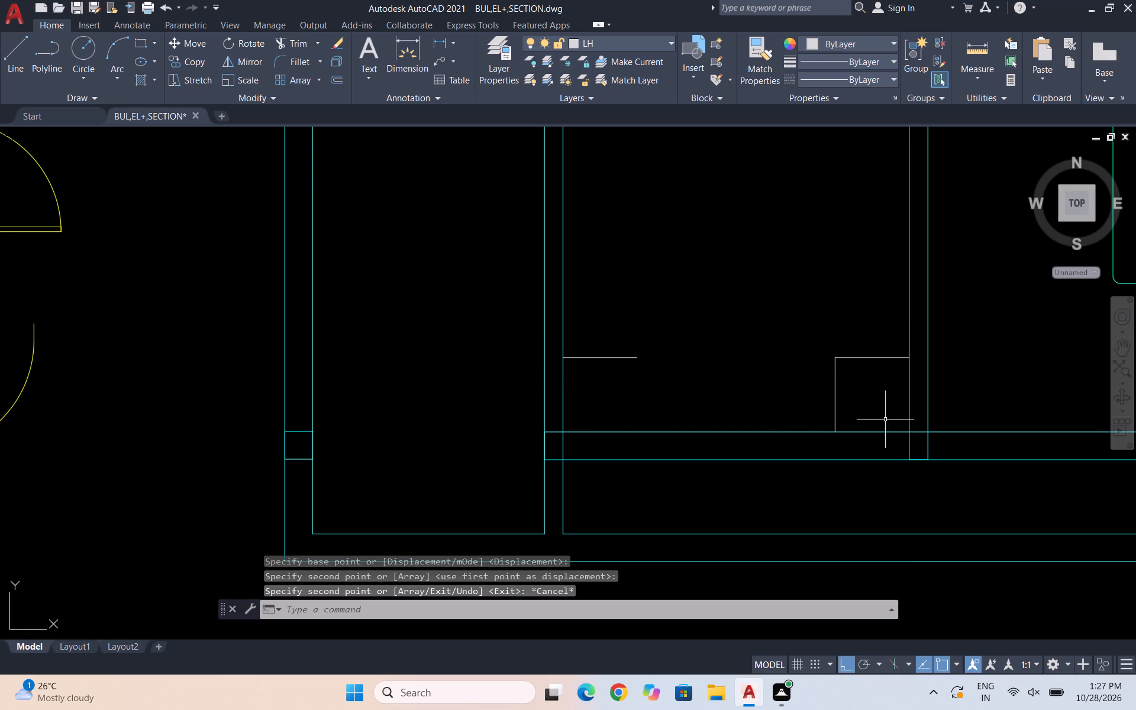
Copy the 2' vertical line west to the east endpoint of the copied horizontal line.
click(844, 408)
click(760, 401)
text(CO)
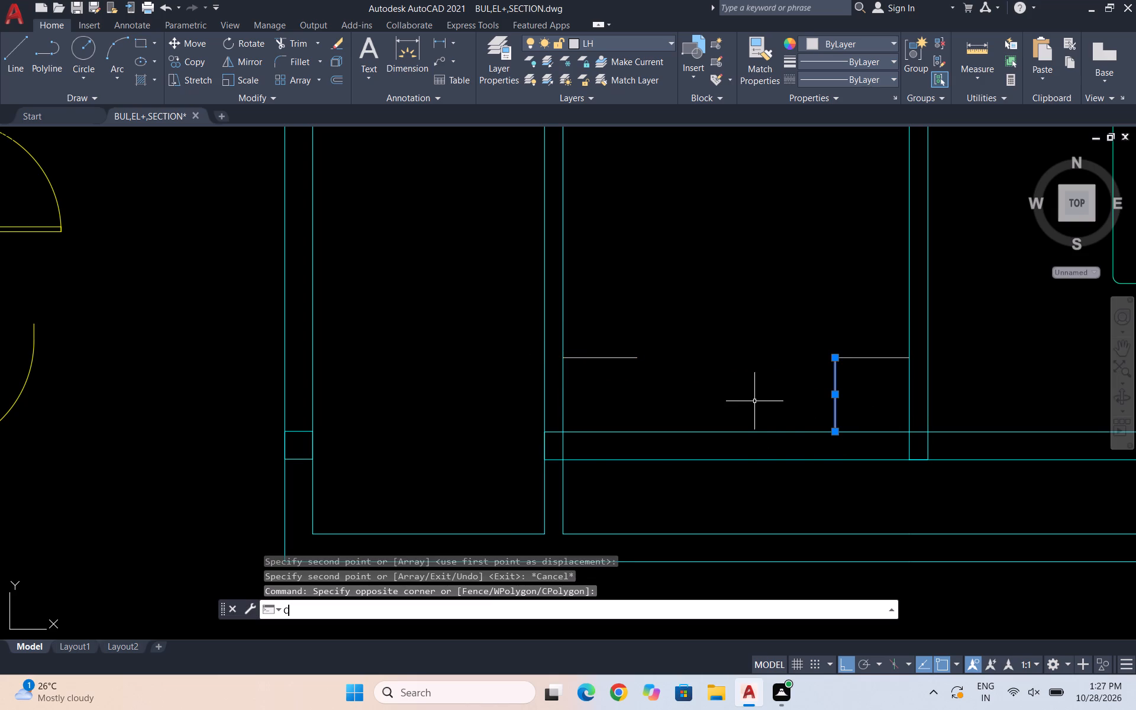
key(Return)
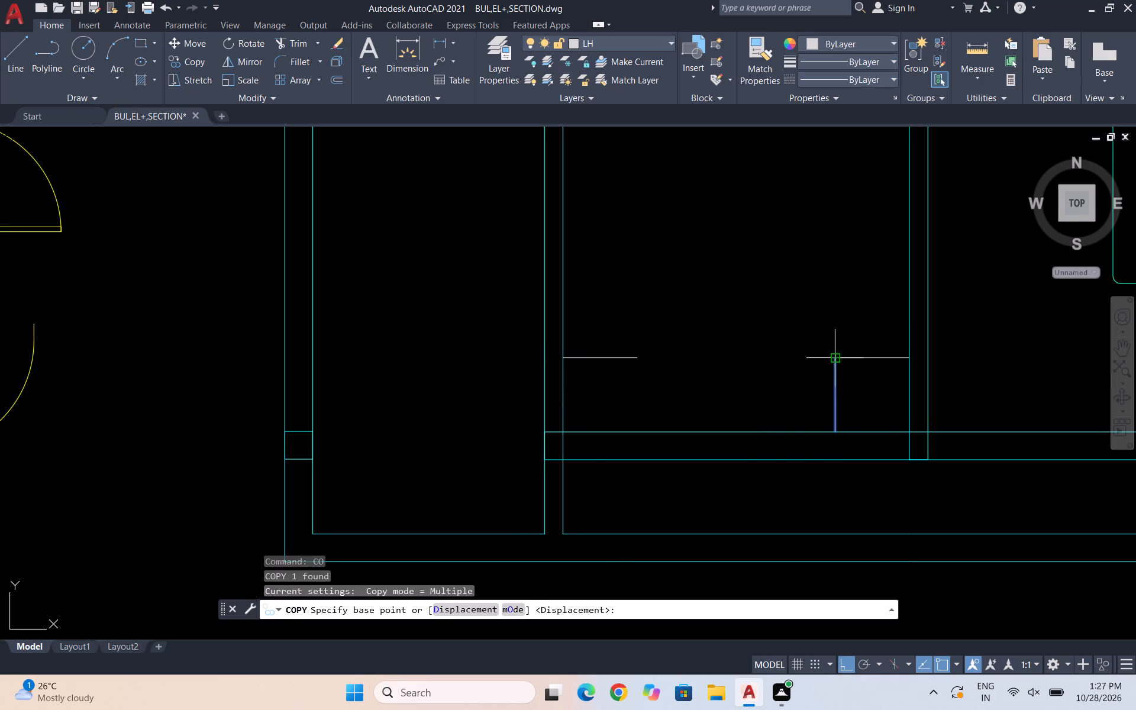
click(835, 362)
click(636, 361)
key(Escape)
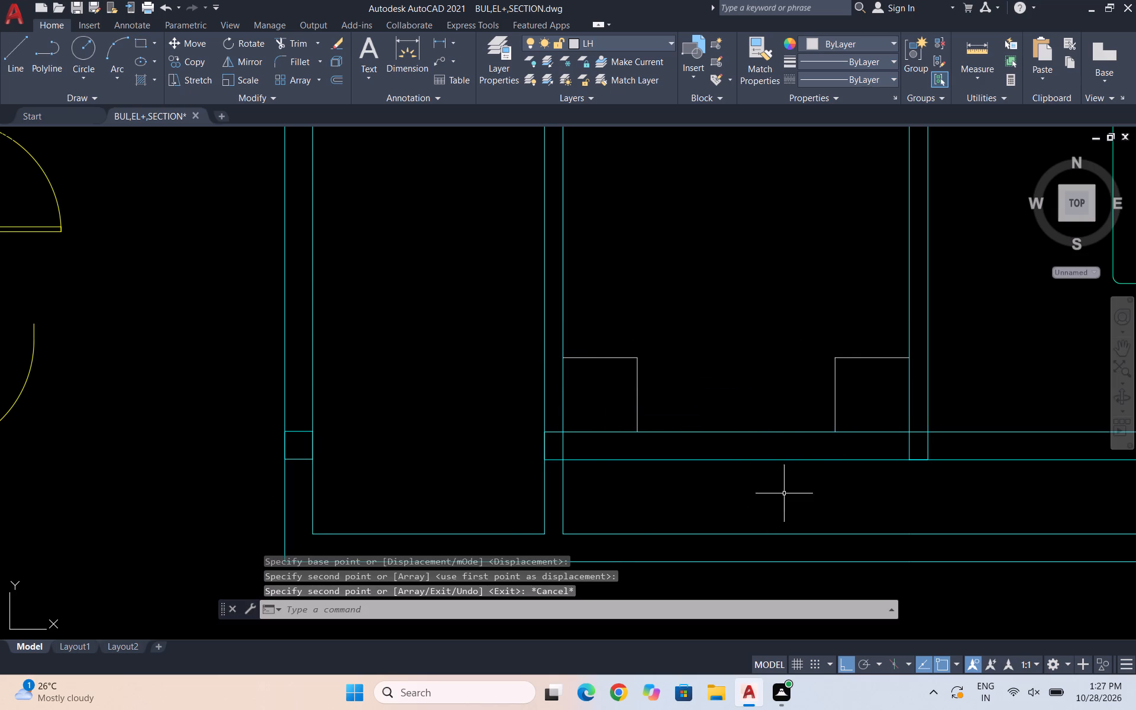
scroll(782, 525, down, 1)
key(Escape)
key(Escape)
key(Escape)
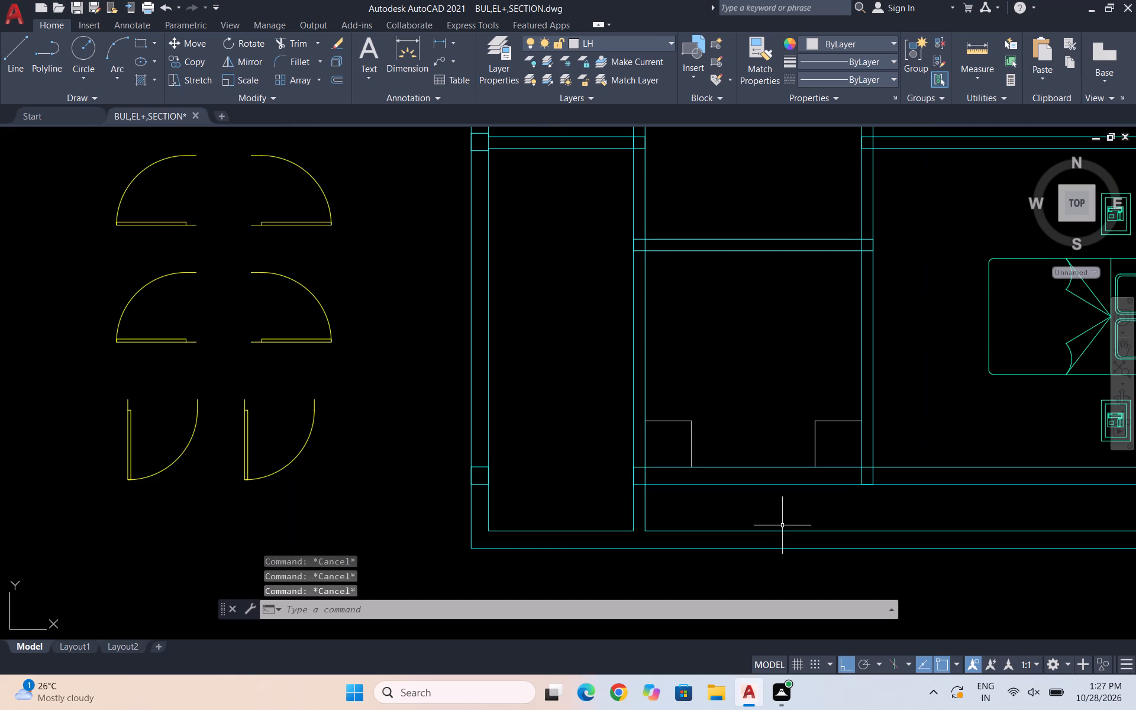
key(Escape)
Draw a vertical line from the southwest square's outer corner up to the lower middle room's north wall.
key(l)
key(Return)
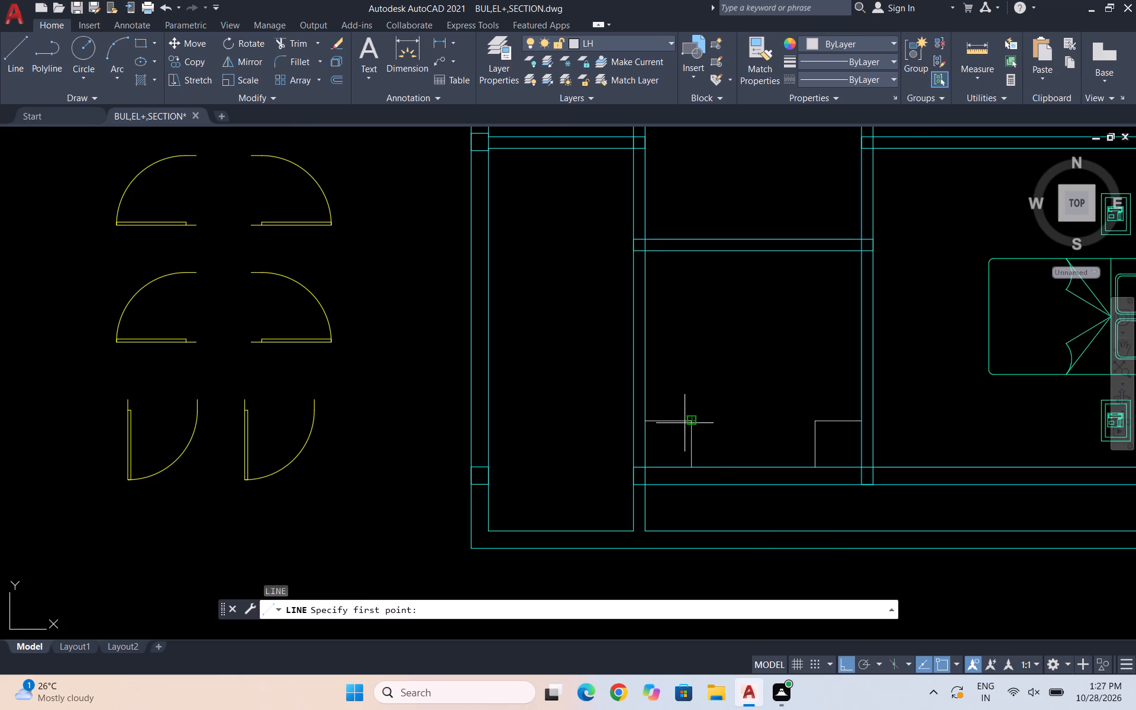
drag(692, 420, 693, 415)
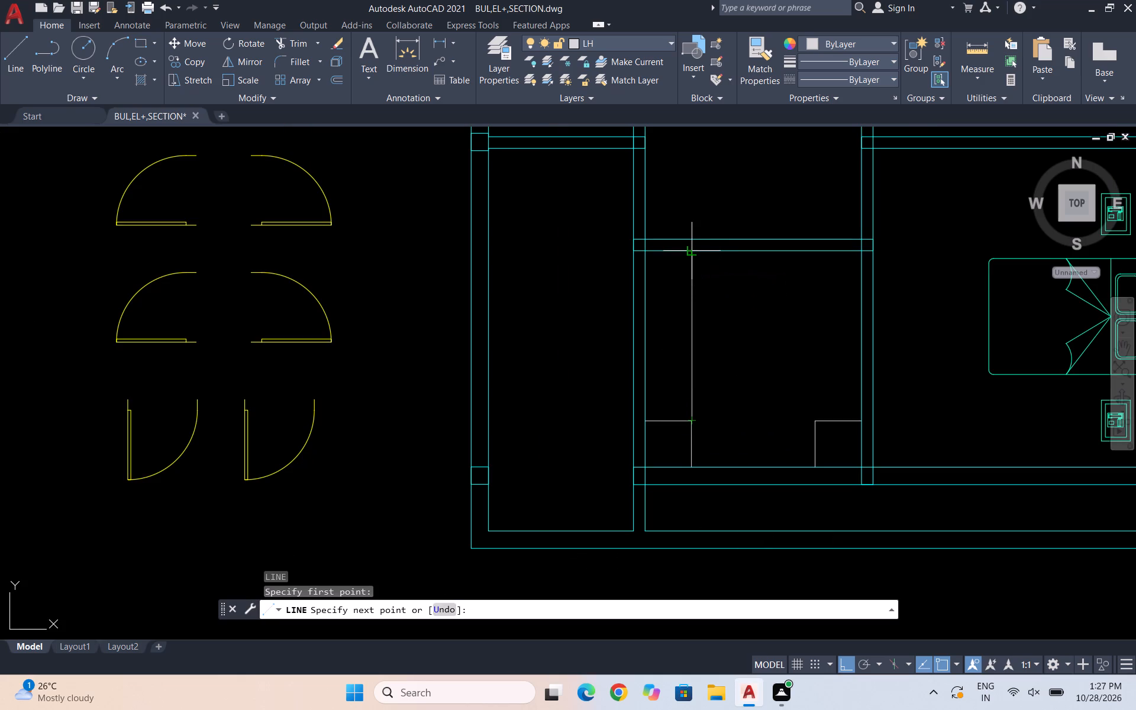
click(689, 254)
key(Escape)
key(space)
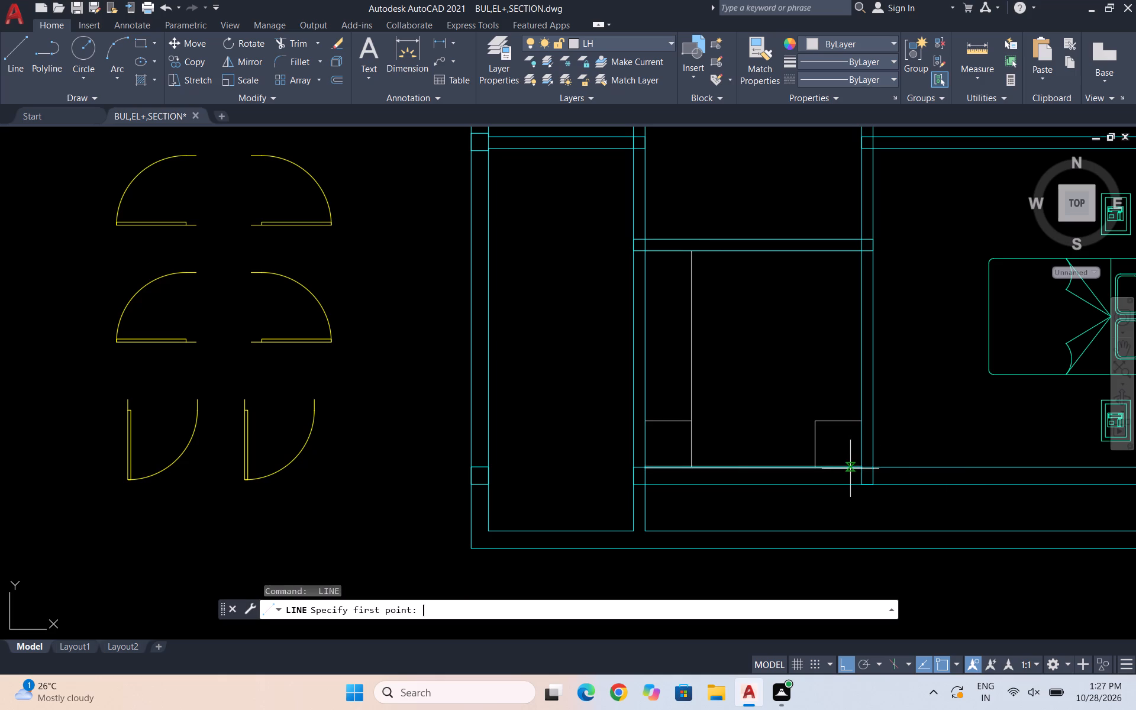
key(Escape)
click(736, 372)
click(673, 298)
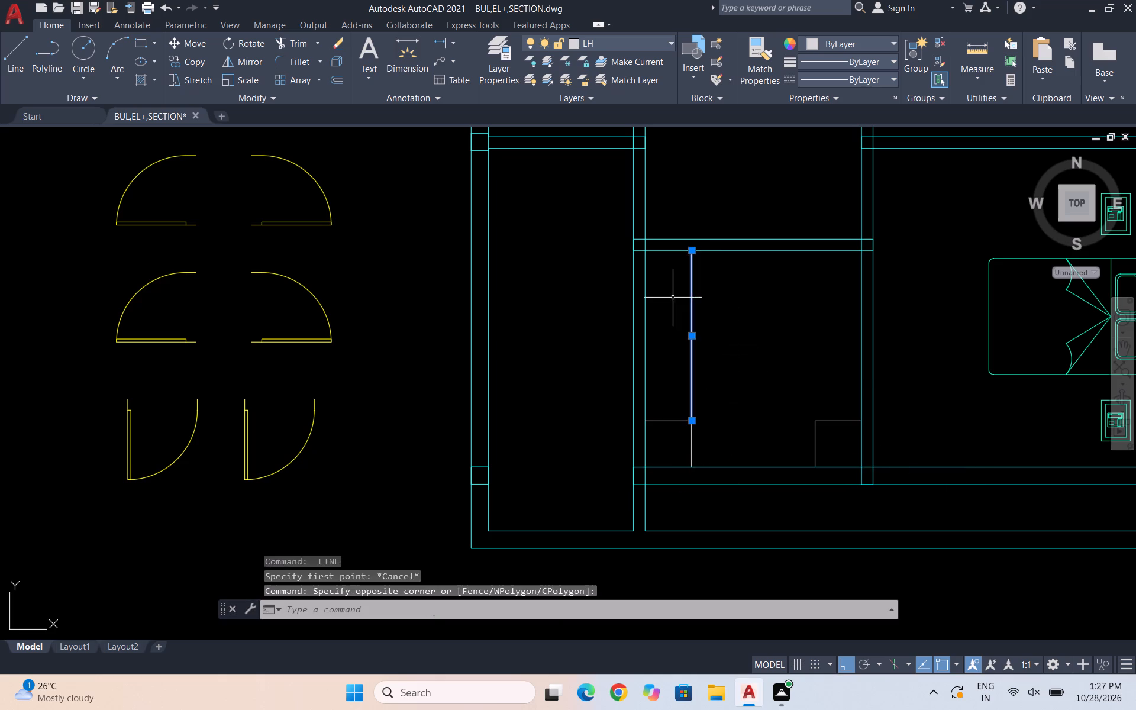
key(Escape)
Draw a horizontal line joining the inner top corners of the two 2' squares along the south wall.
key(space)
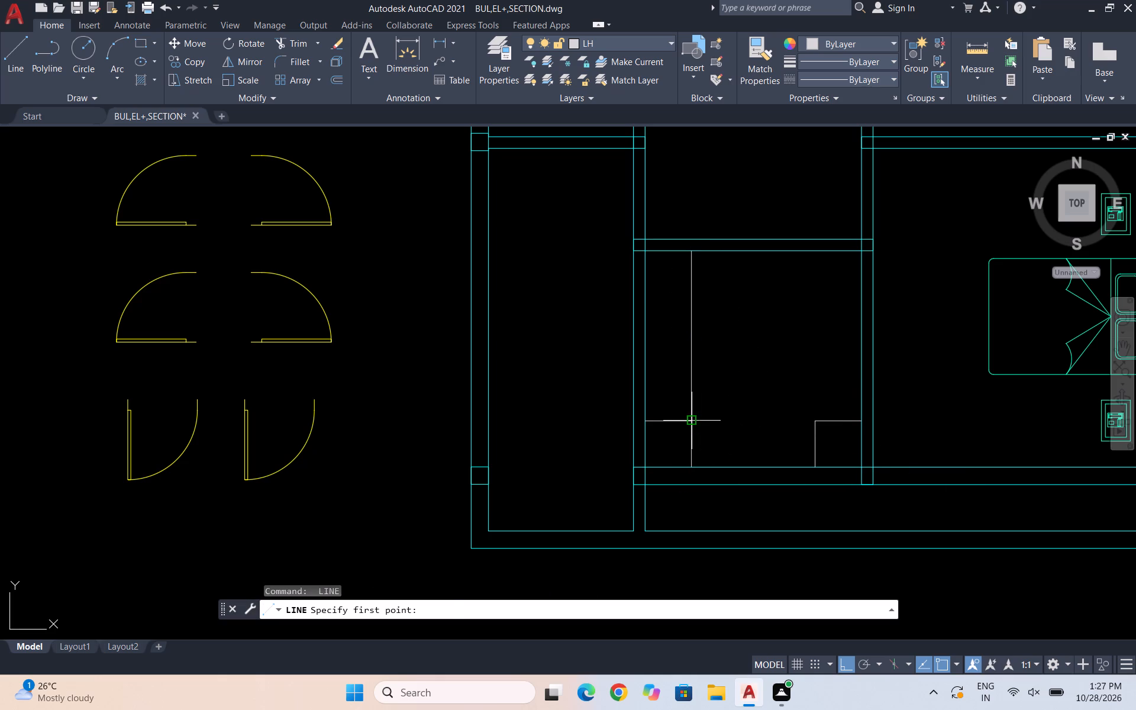
click(690, 424)
click(812, 418)
key(Escape)
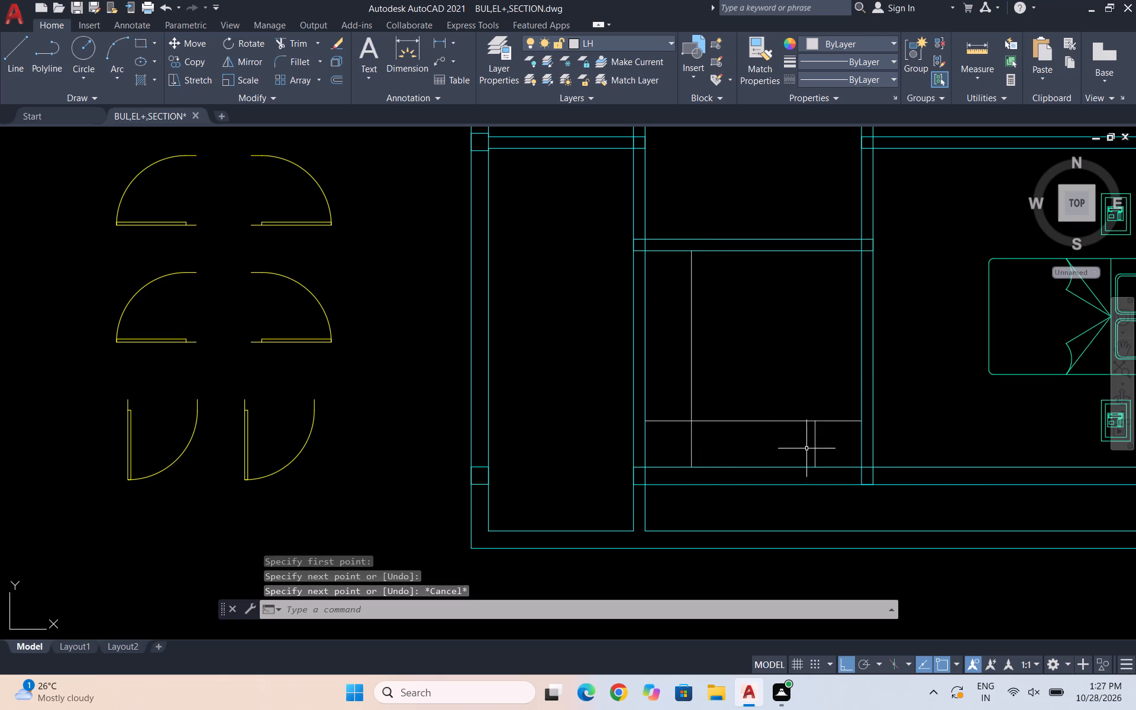
Delete both short vertical lines and the short horizontal line at the west wall, leaving an L-shaped outline.
click(826, 447)
click(672, 444)
drag(668, 447, 667, 435)
click(659, 393)
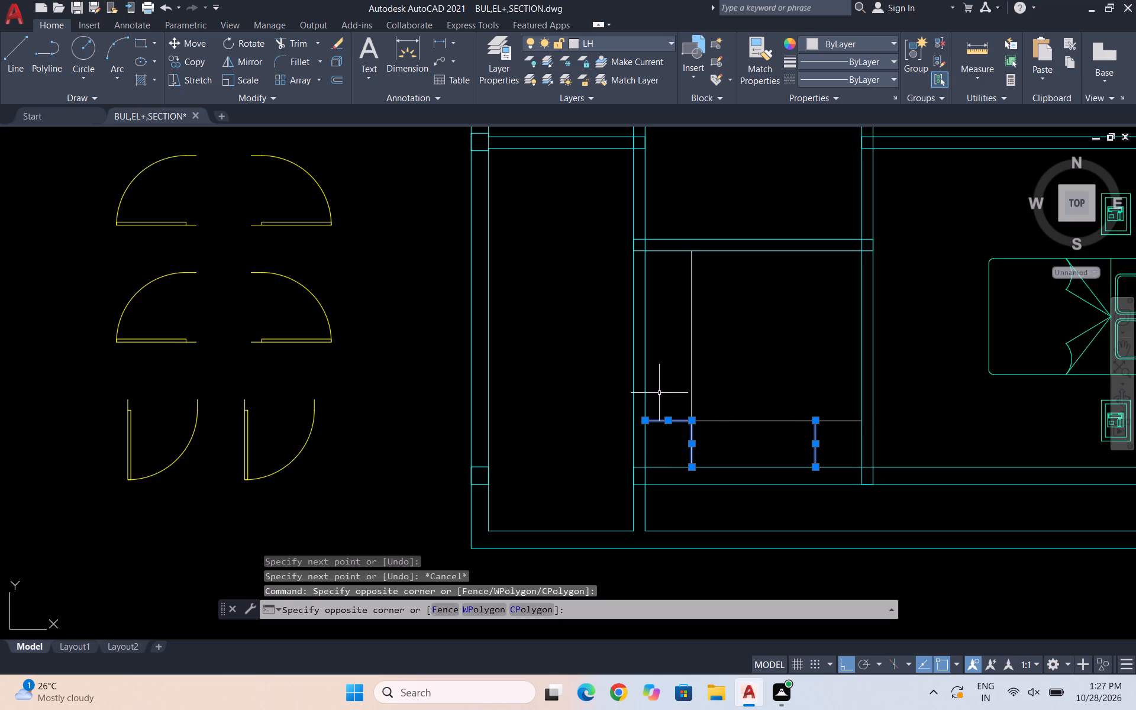
key(Delete)
key(Escape)
key(Escape)
key(Escape)
key(Escape)
key(Escape)
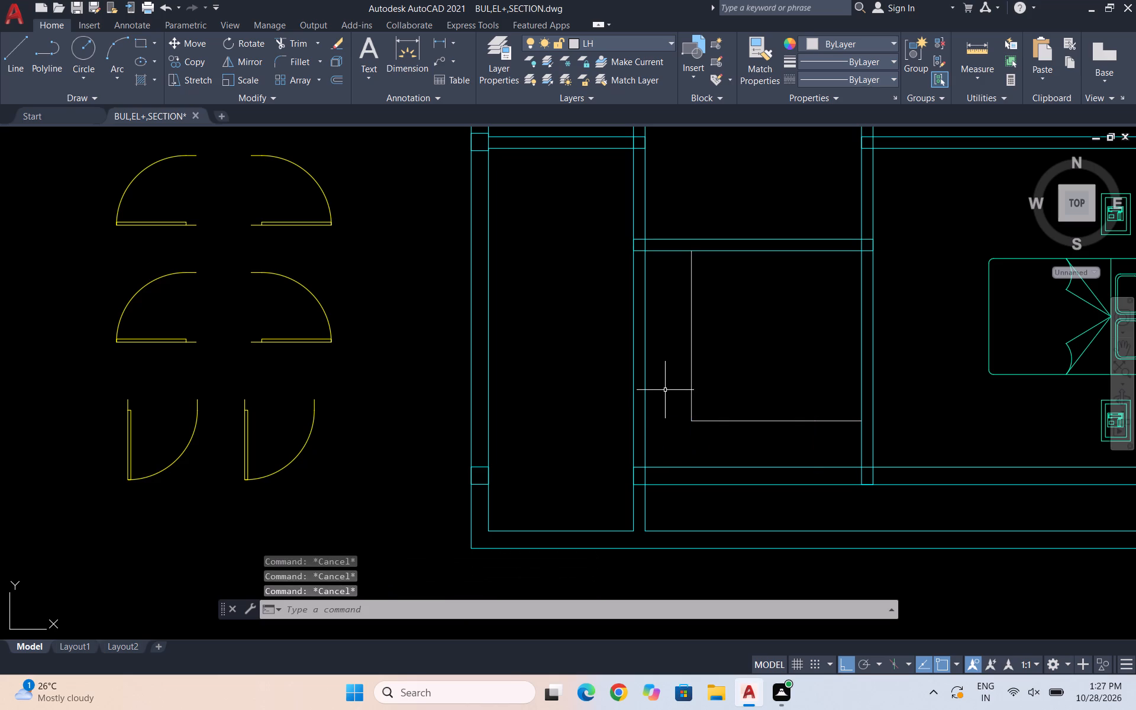
key(Escape)
key(Escape)
key(Escape)
Make the furniture layer the current layer.
click(638, 47)
click(627, 116)
key(Escape)
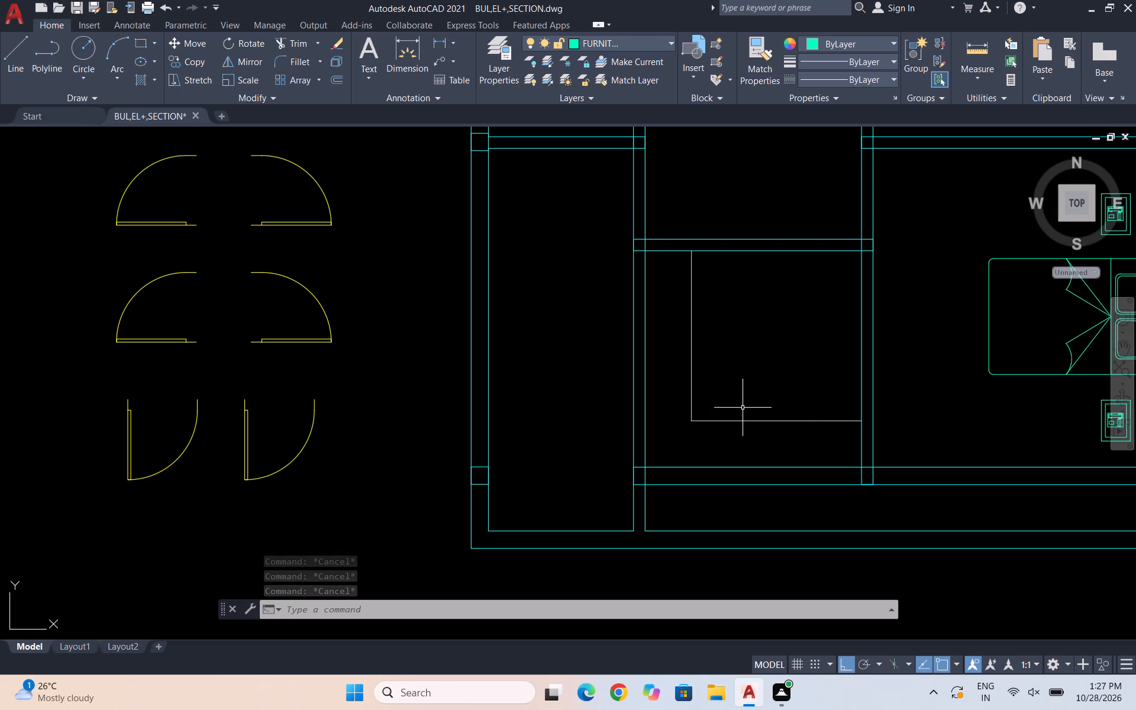
Browse to the blocks of the Kitchens.dwg sample drawing in DesignCenter.
key(Escape)
key(d)
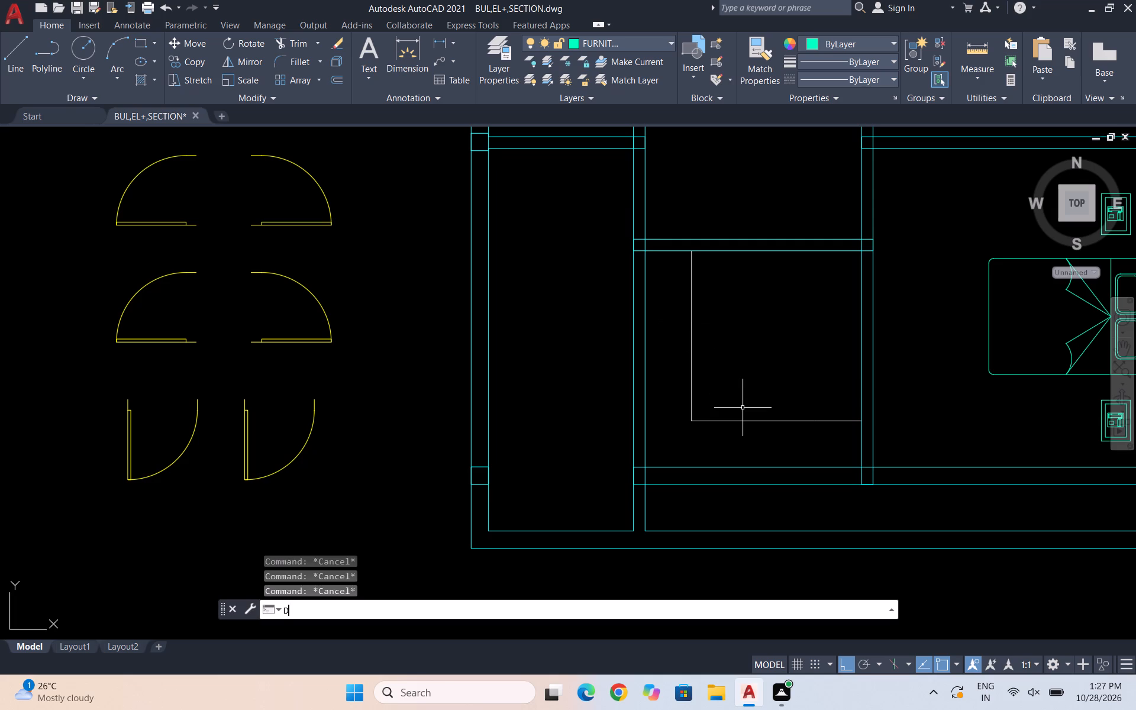
key(c)
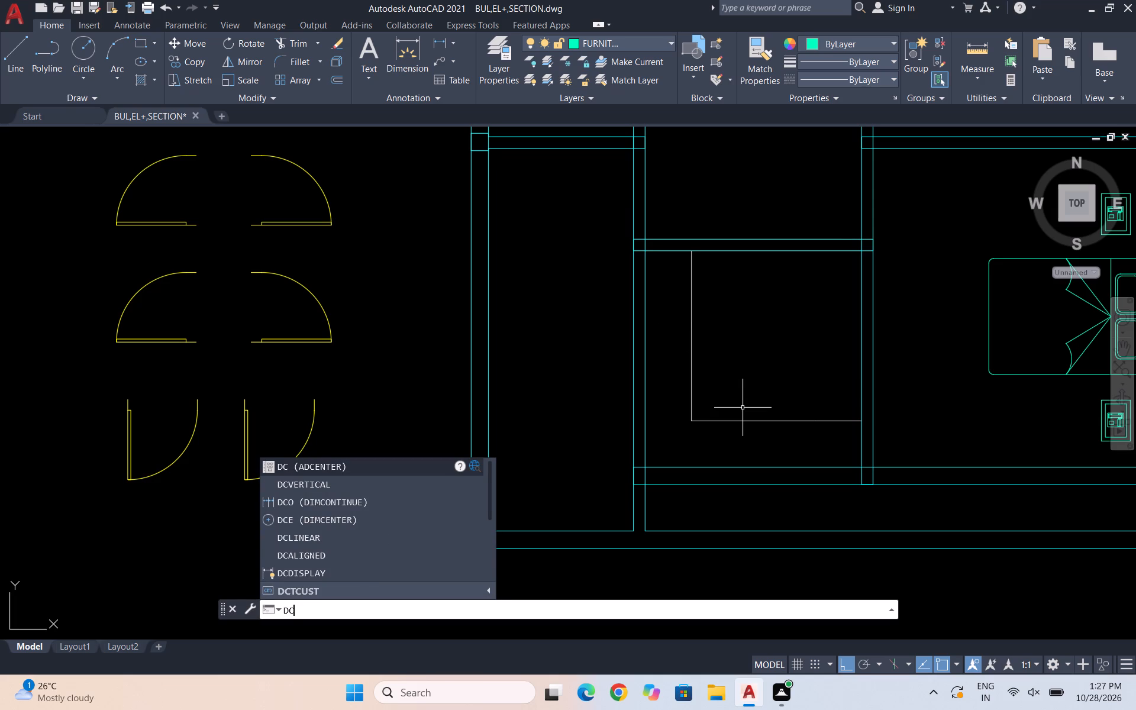
key(Return)
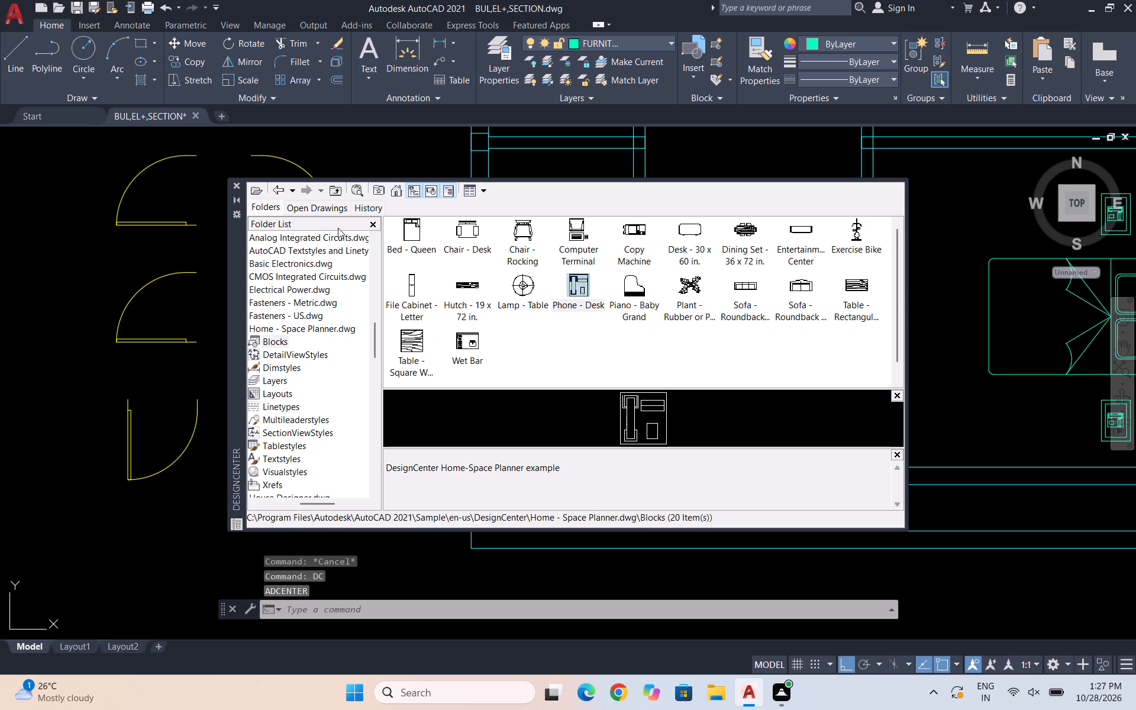
click(395, 191)
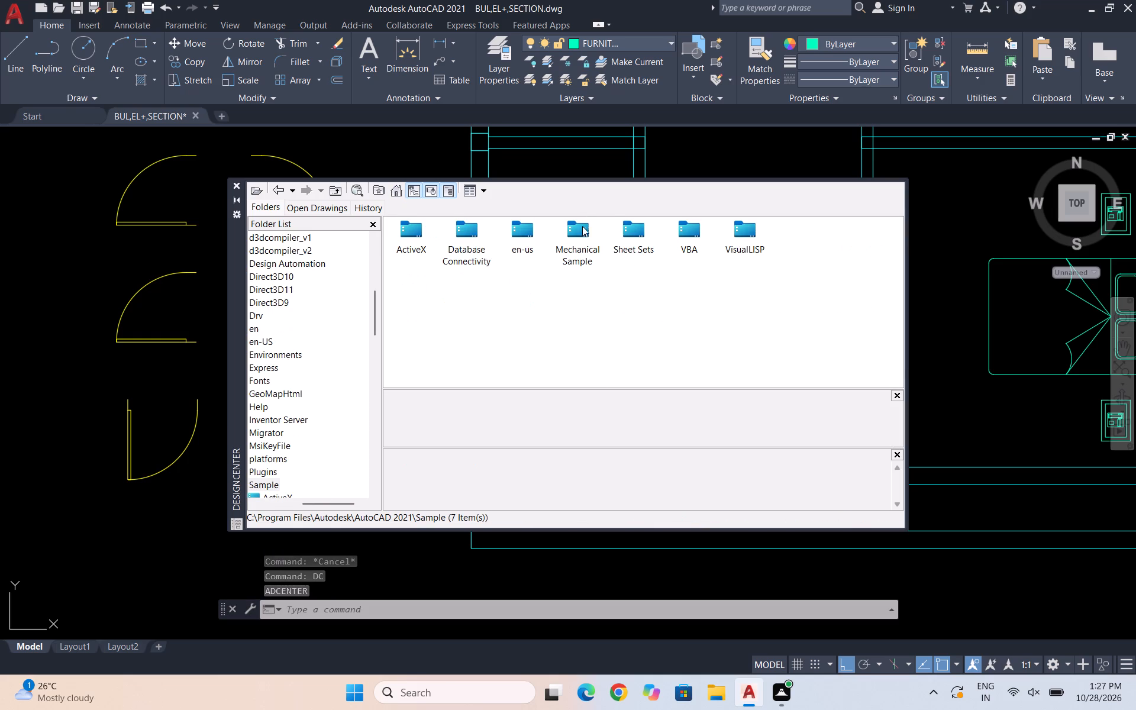
double_click(527, 232)
double_click(411, 233)
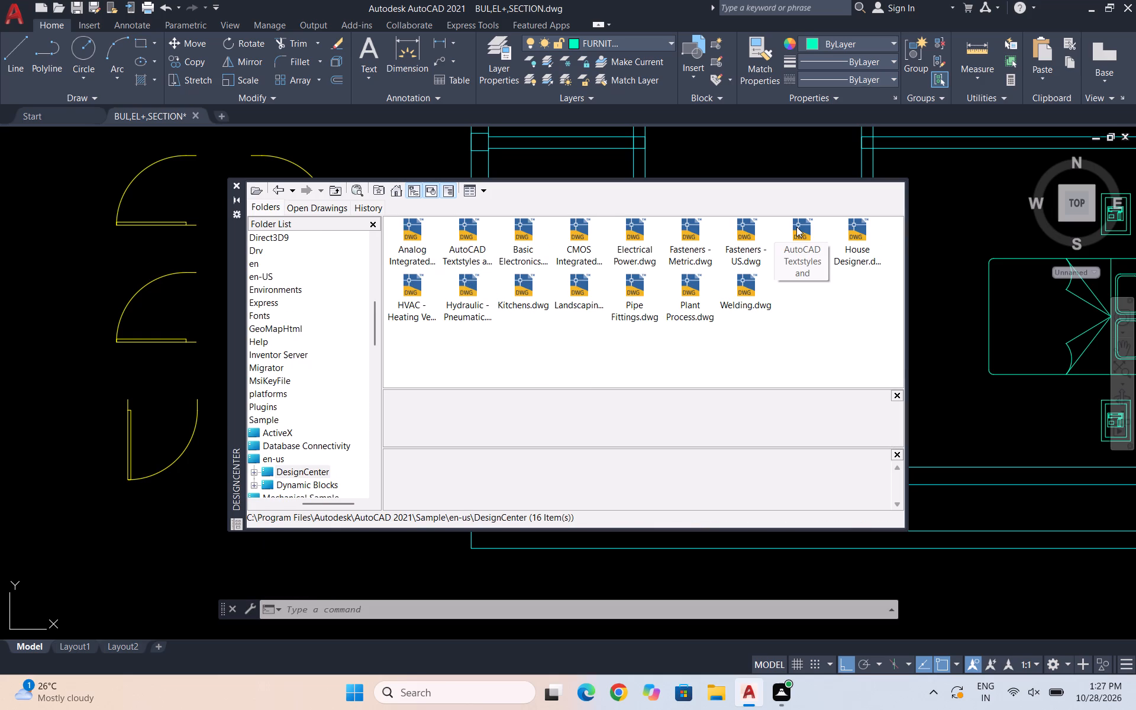
double_click(517, 289)
double_click(410, 219)
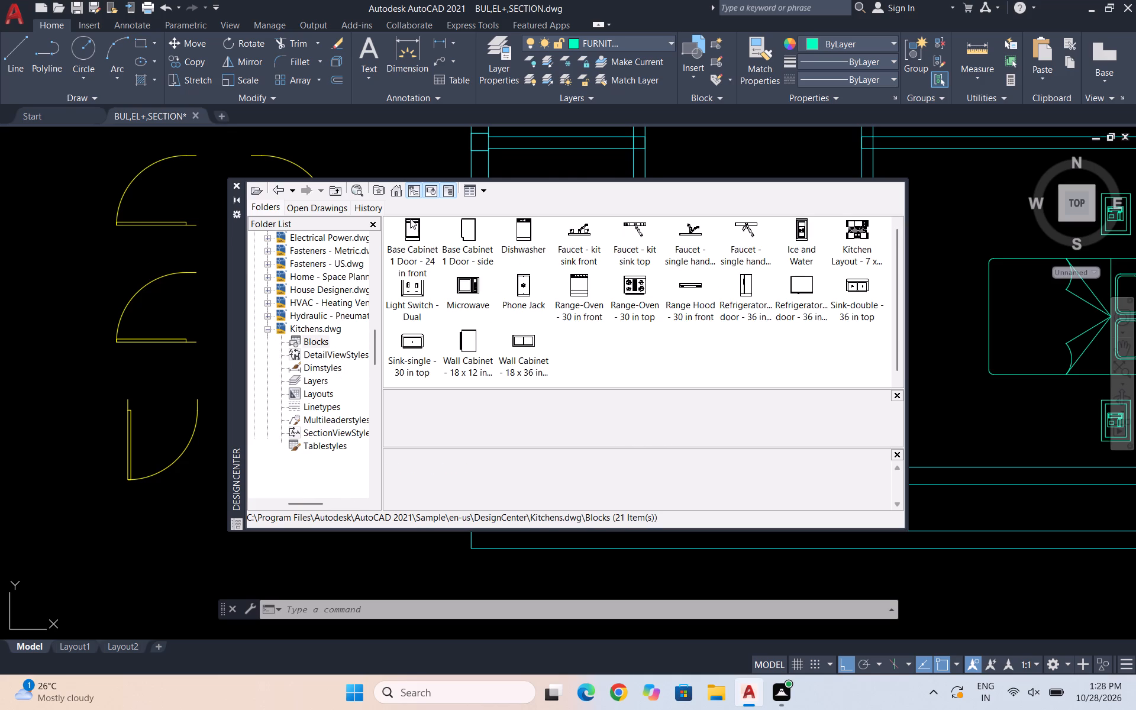
Insert the "Range-Oven - 30 in top" block in the southeast bedroom, southwest of the bed, and close DesignCenter.
double_click(630, 289)
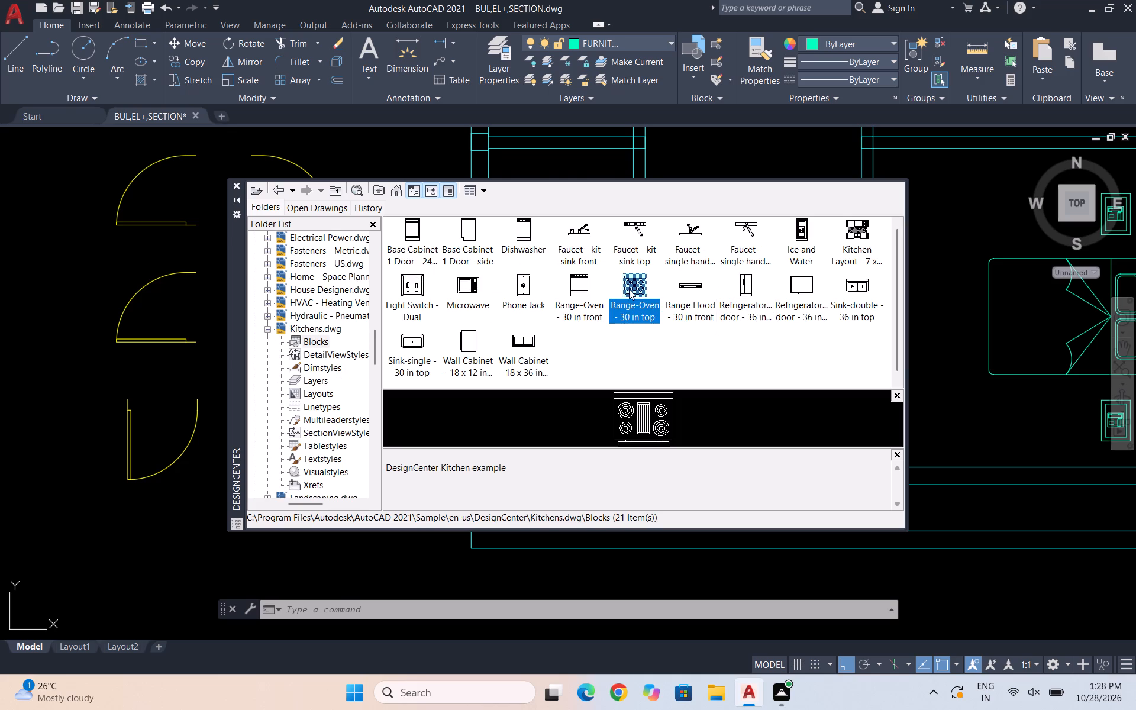
click(661, 436)
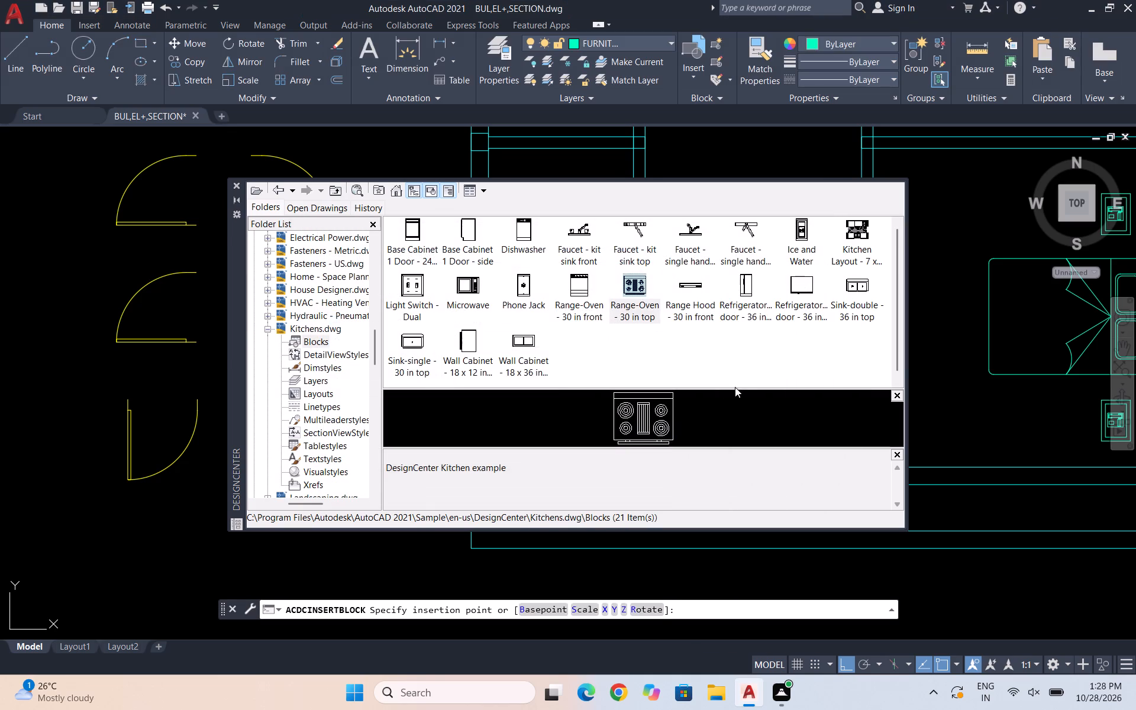
click(925, 390)
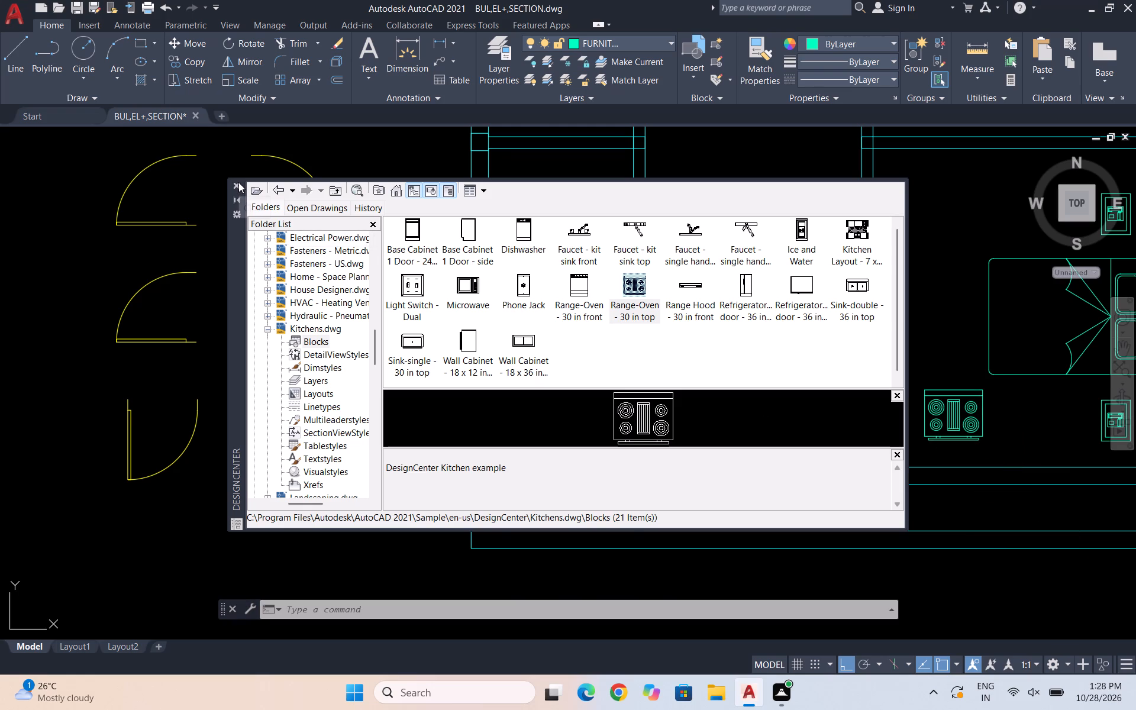
click(238, 182)
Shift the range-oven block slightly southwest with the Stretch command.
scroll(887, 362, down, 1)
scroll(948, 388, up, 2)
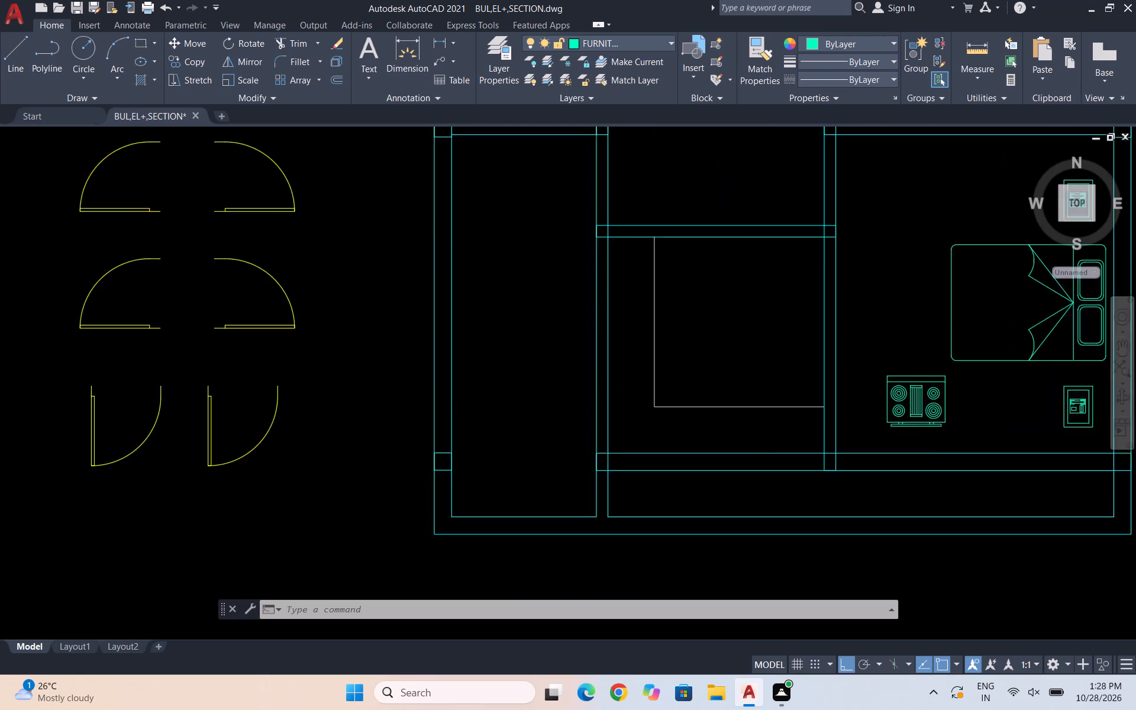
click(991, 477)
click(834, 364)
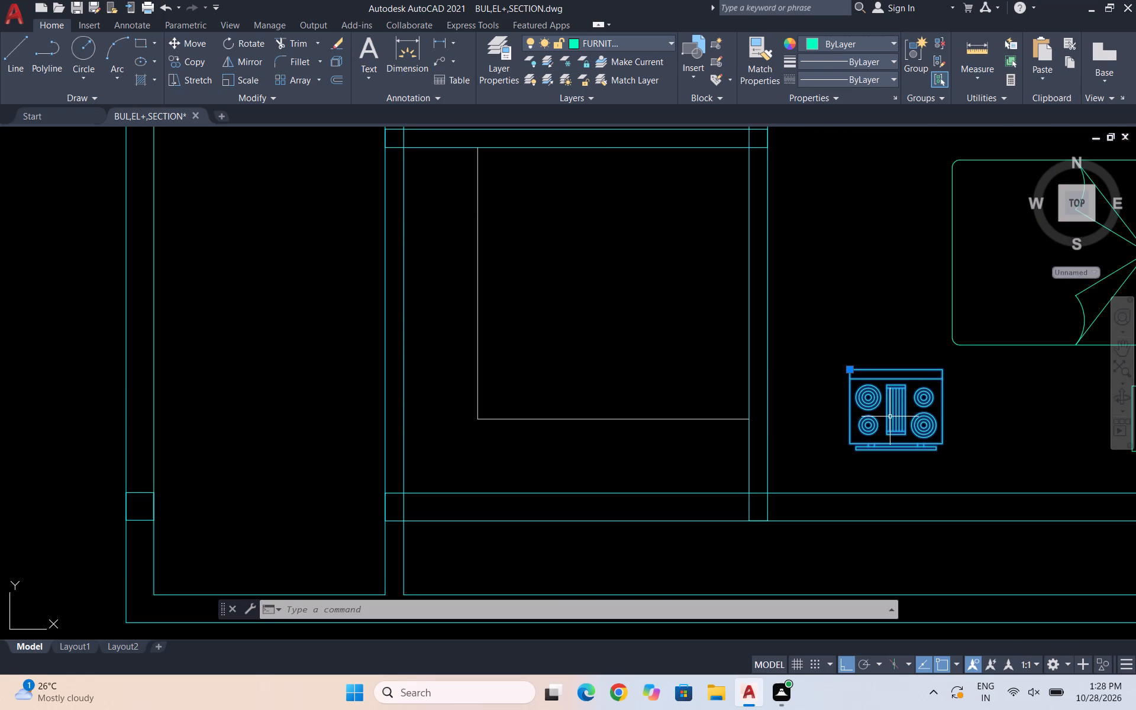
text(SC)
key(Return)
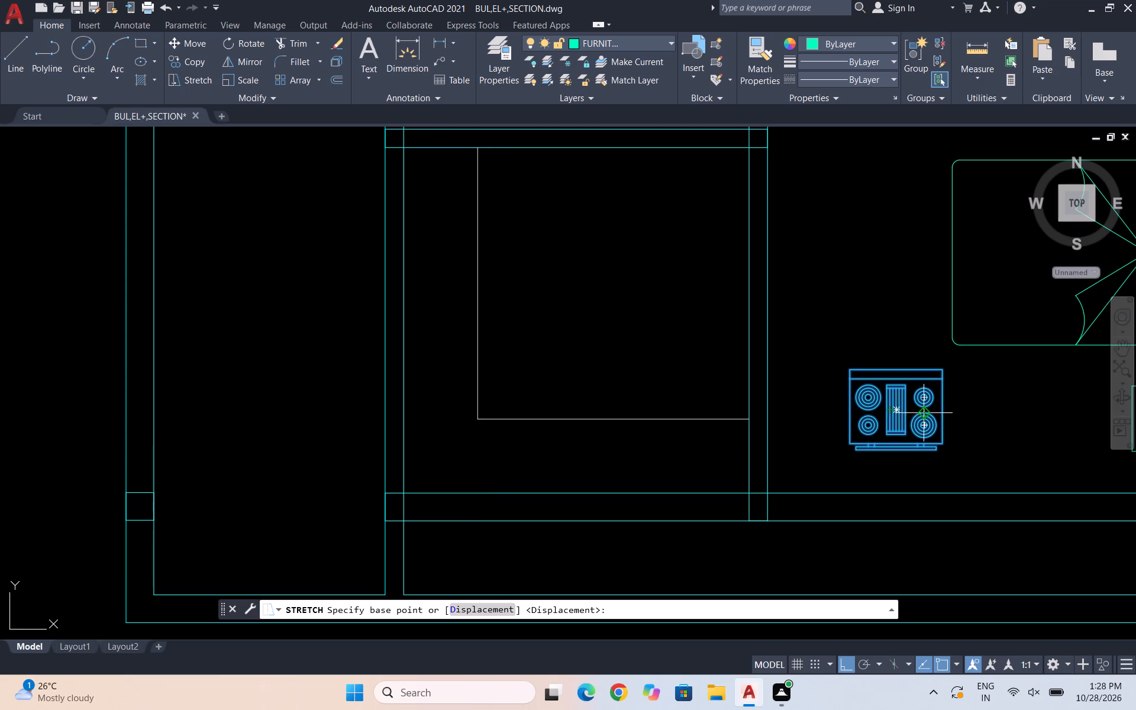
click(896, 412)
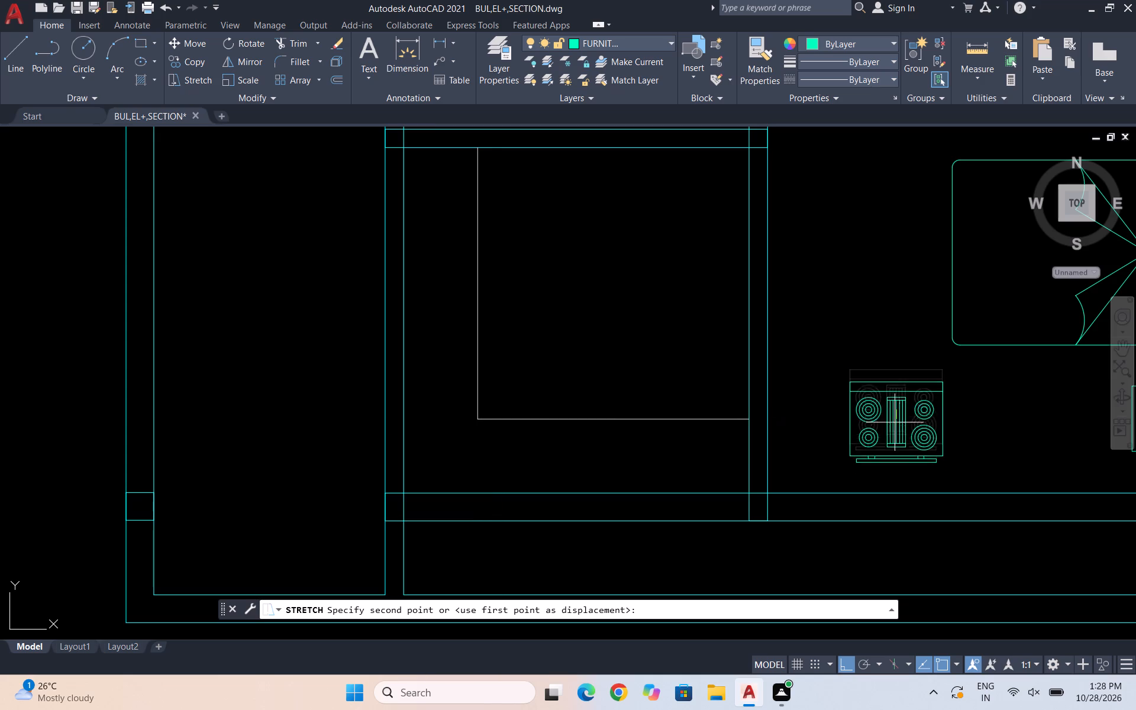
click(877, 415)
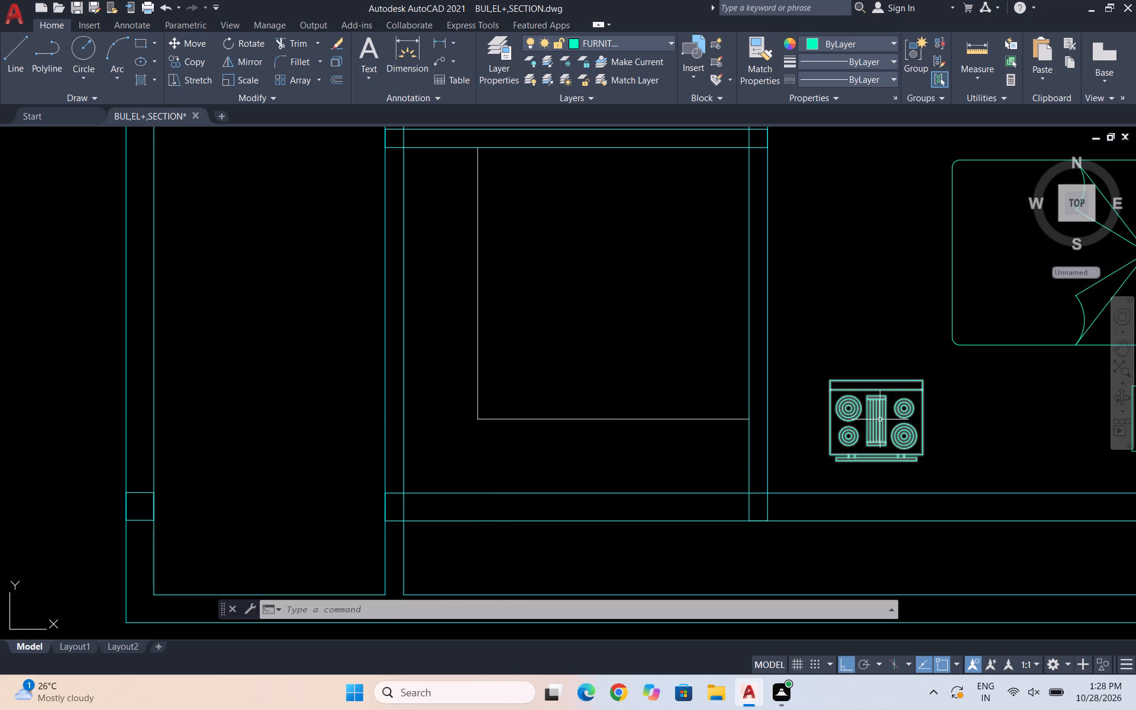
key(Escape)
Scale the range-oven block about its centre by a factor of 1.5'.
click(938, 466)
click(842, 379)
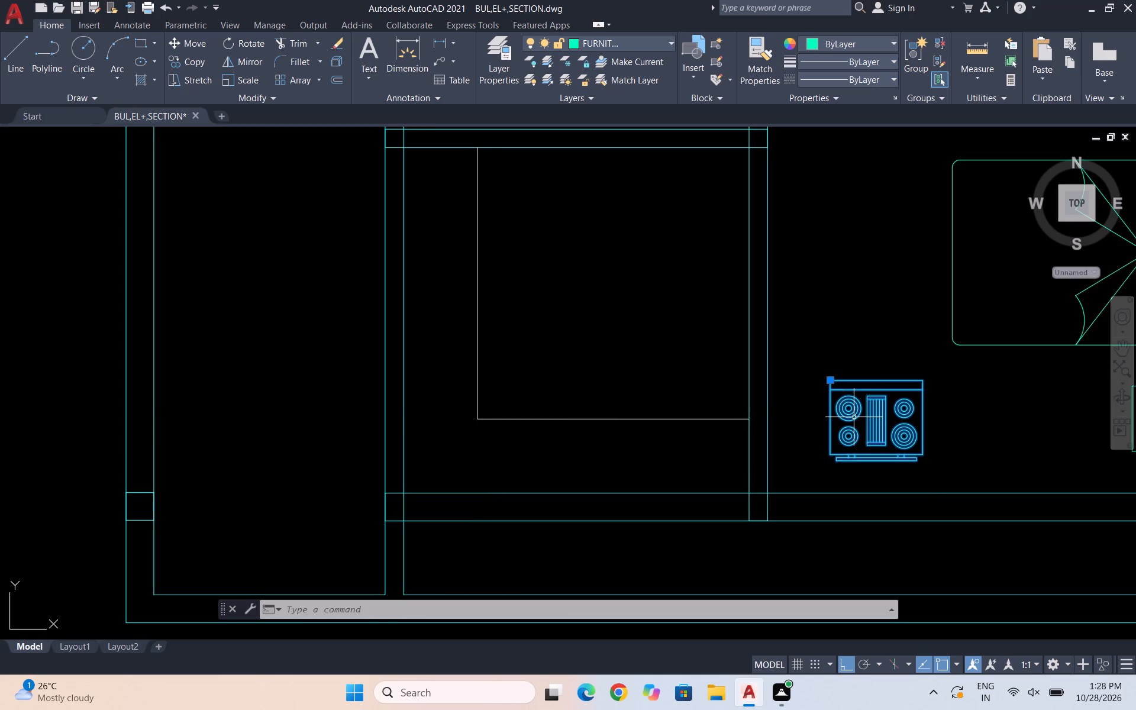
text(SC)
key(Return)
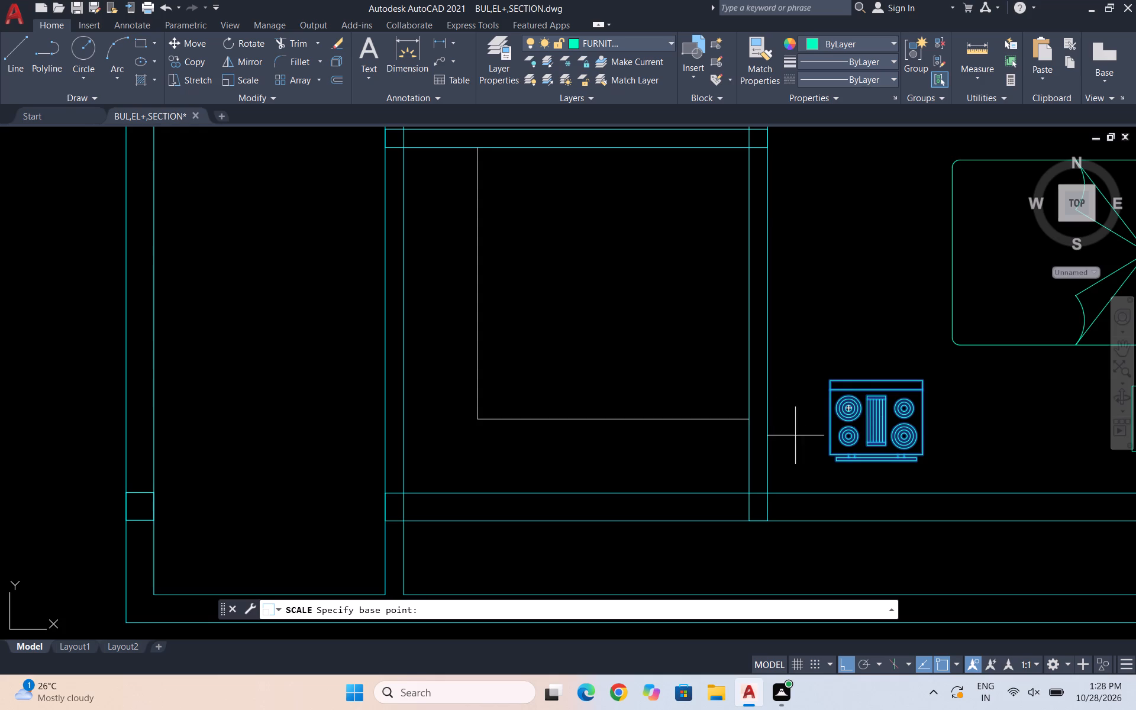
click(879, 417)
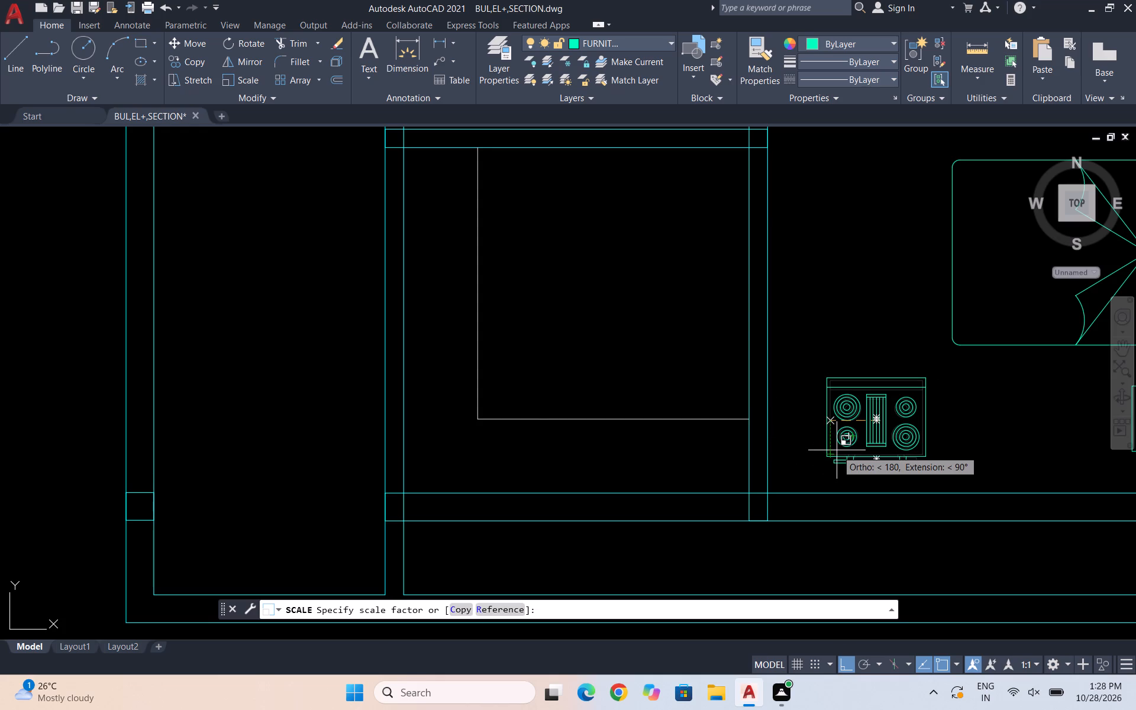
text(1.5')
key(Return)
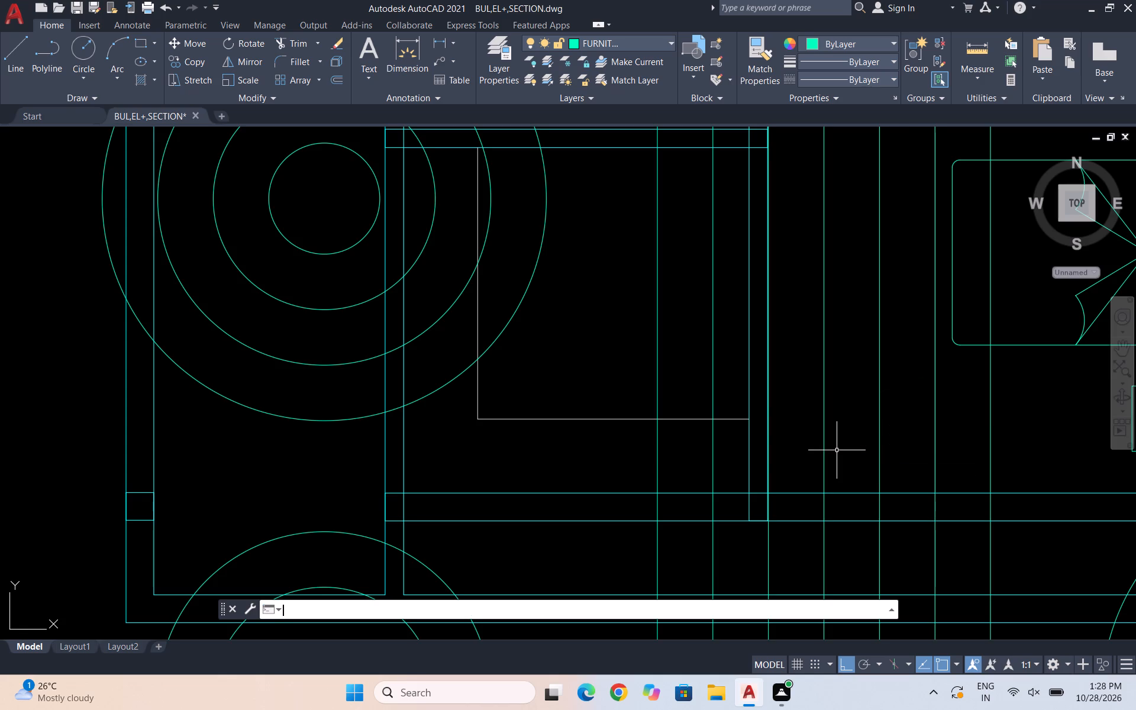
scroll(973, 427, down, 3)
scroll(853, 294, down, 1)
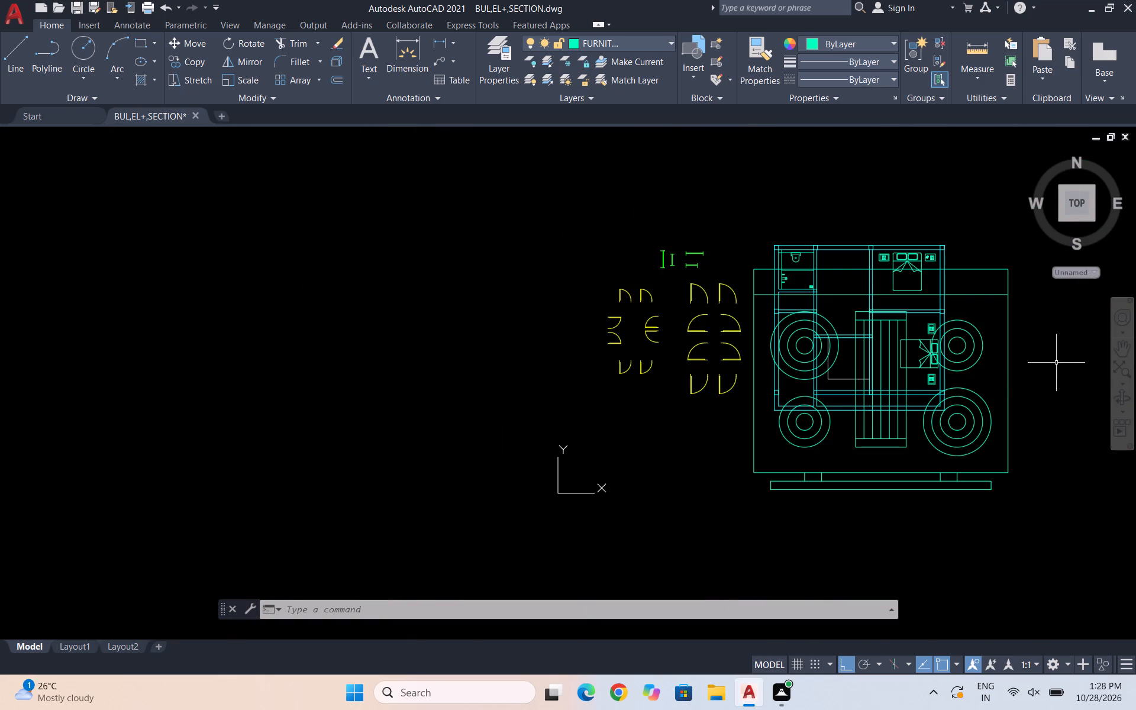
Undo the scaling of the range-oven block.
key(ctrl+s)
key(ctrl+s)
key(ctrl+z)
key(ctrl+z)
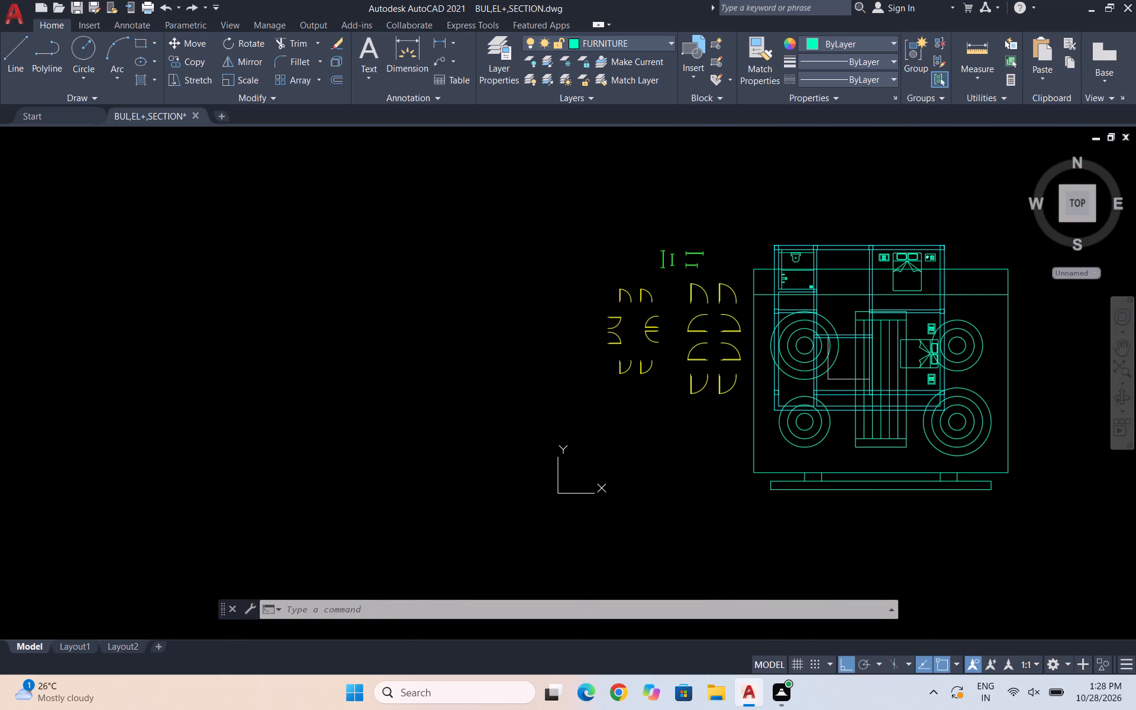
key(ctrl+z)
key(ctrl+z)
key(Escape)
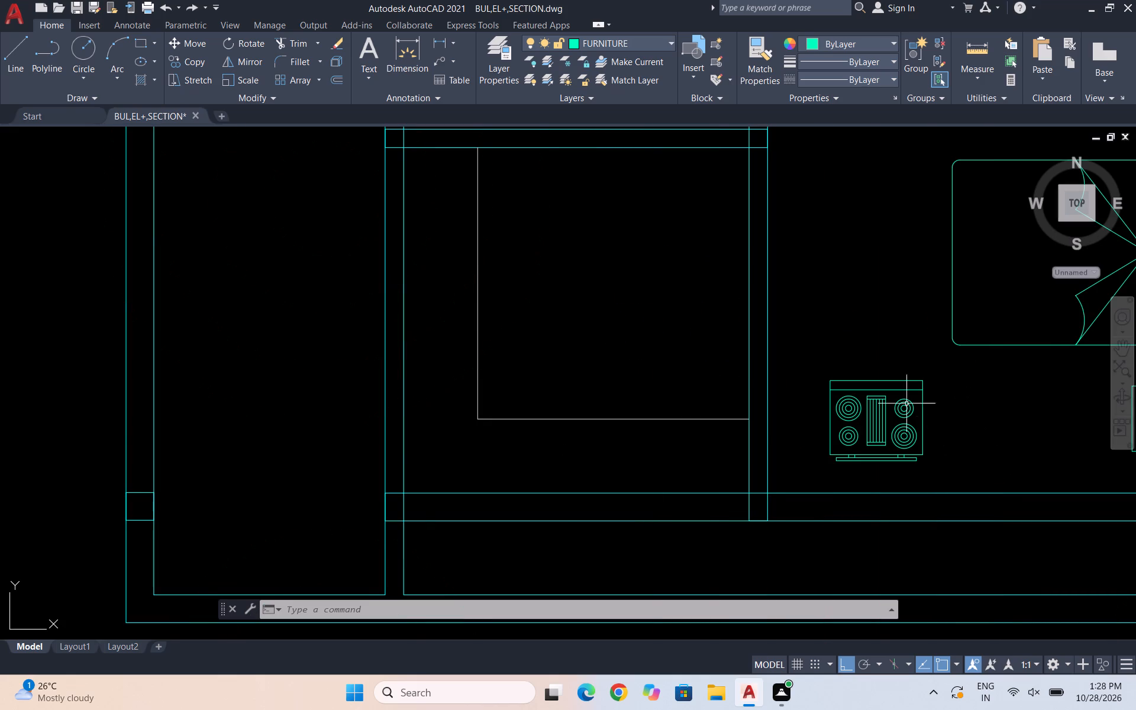
Move the range-oven block about 54'-10" west, into the empty space beyond the door symbols.
scroll(877, 395, down, 1)
click(917, 433)
click(830, 372)
key(m)
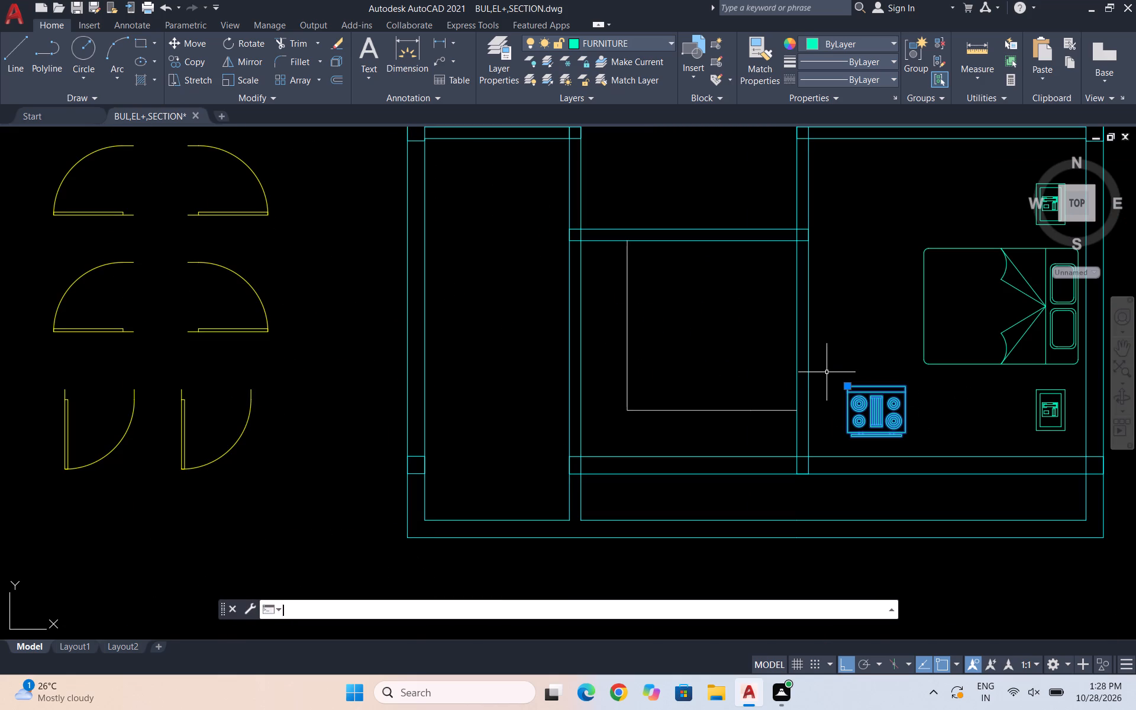
key(Return)
click(869, 414)
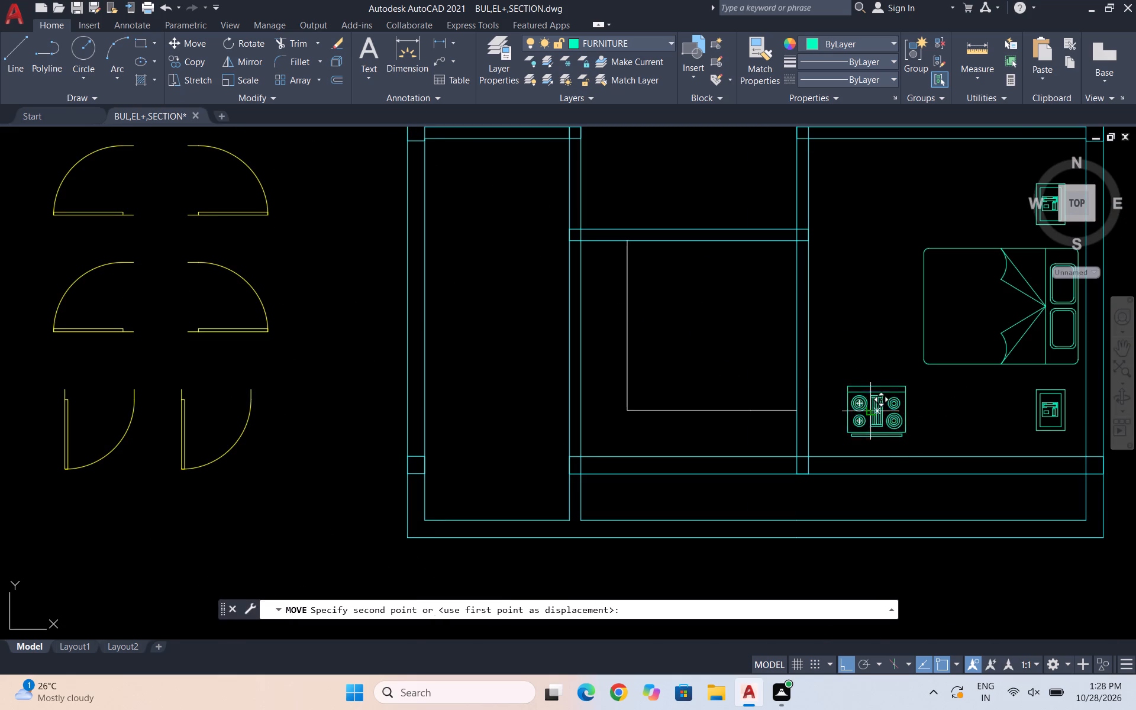
scroll(884, 428, down, 3)
scroll(594, 451, up, 2)
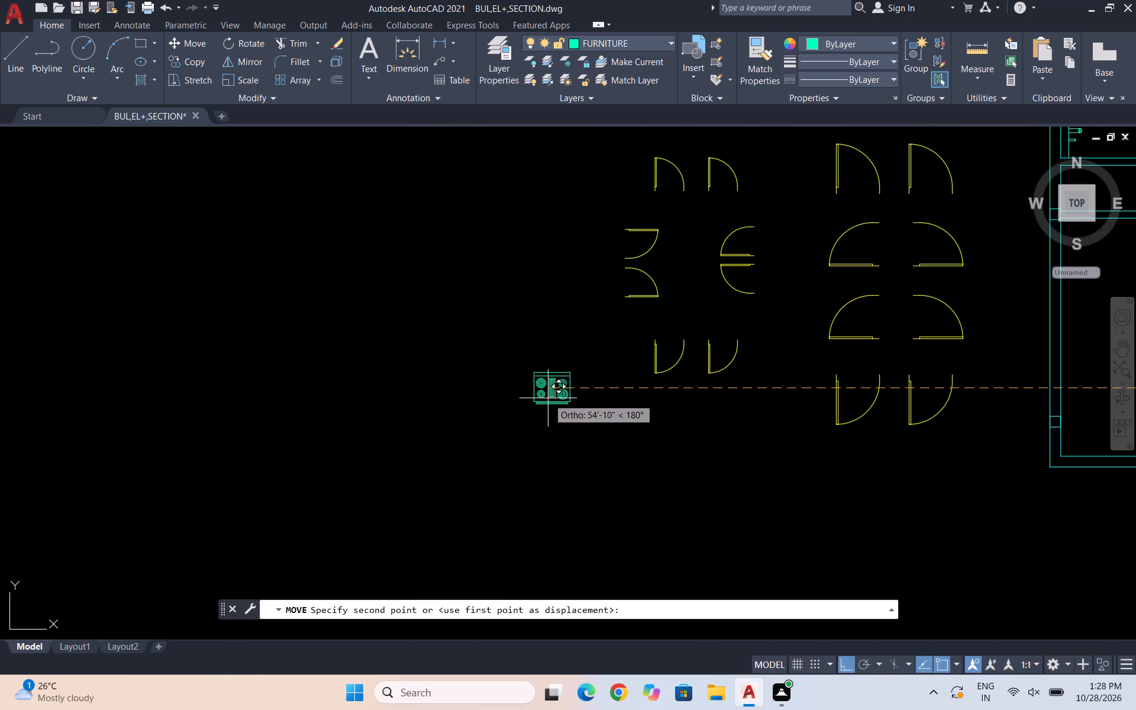
click(547, 398)
key(Escape)
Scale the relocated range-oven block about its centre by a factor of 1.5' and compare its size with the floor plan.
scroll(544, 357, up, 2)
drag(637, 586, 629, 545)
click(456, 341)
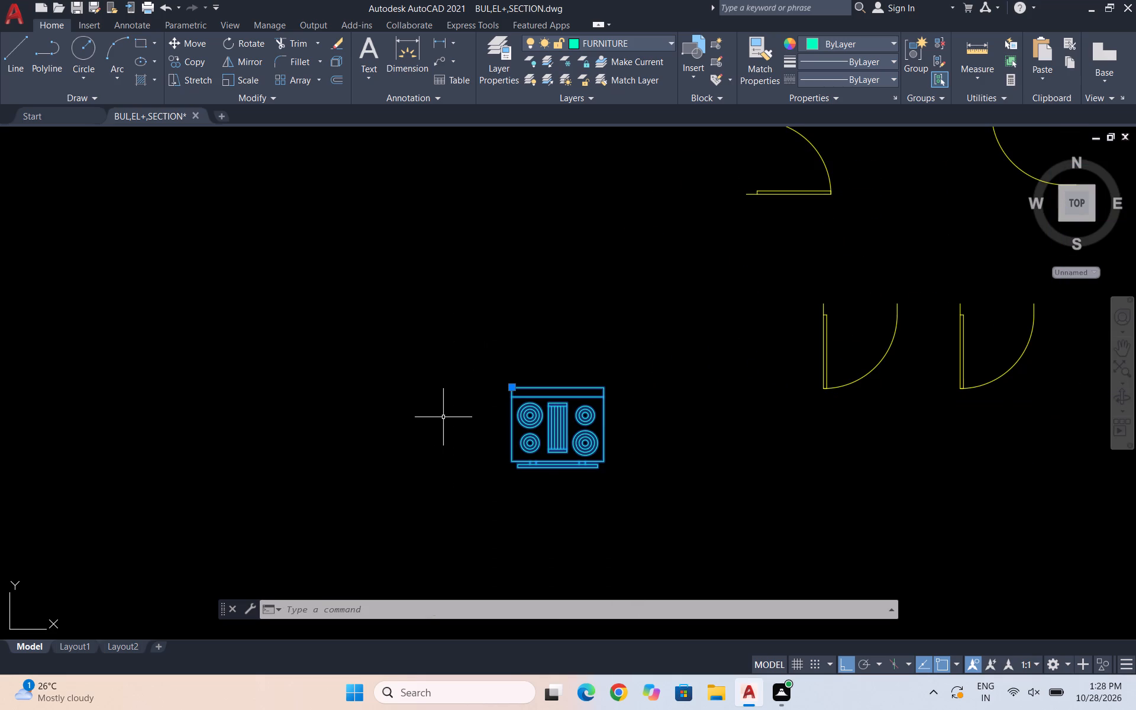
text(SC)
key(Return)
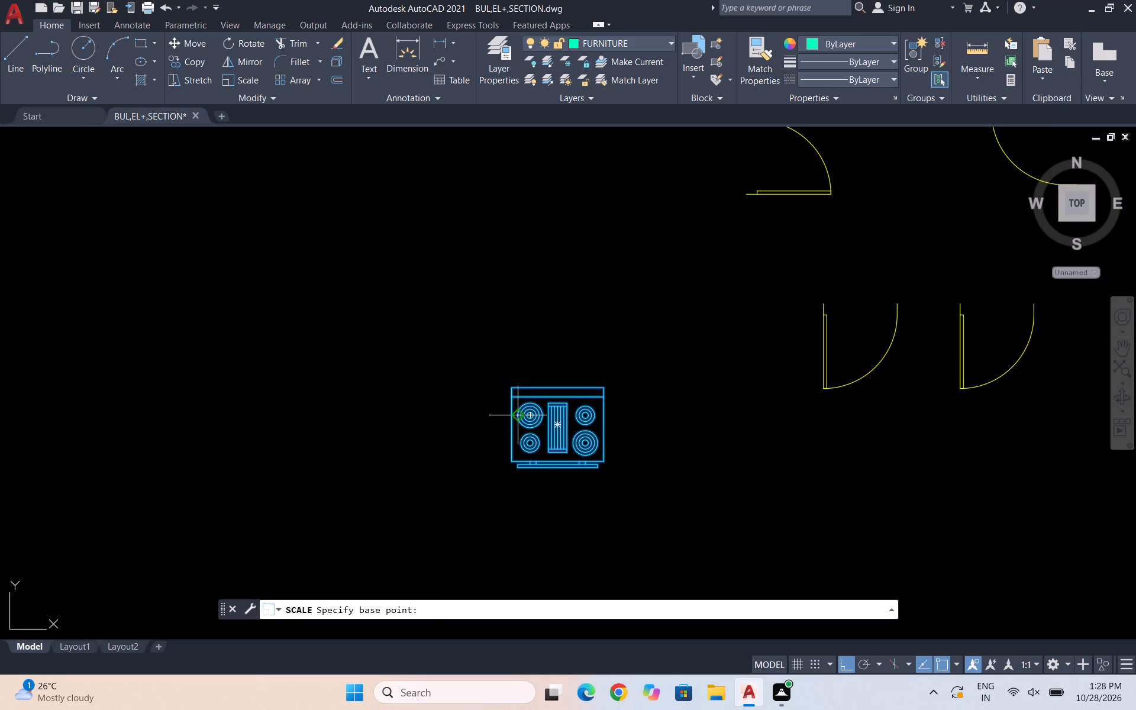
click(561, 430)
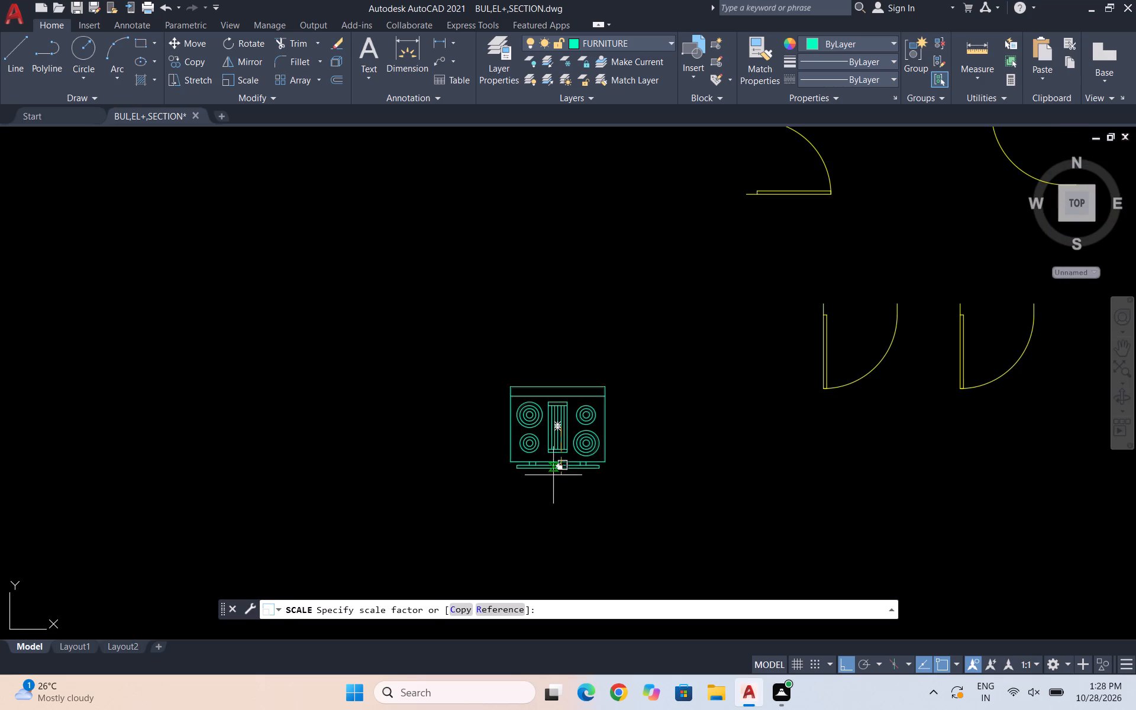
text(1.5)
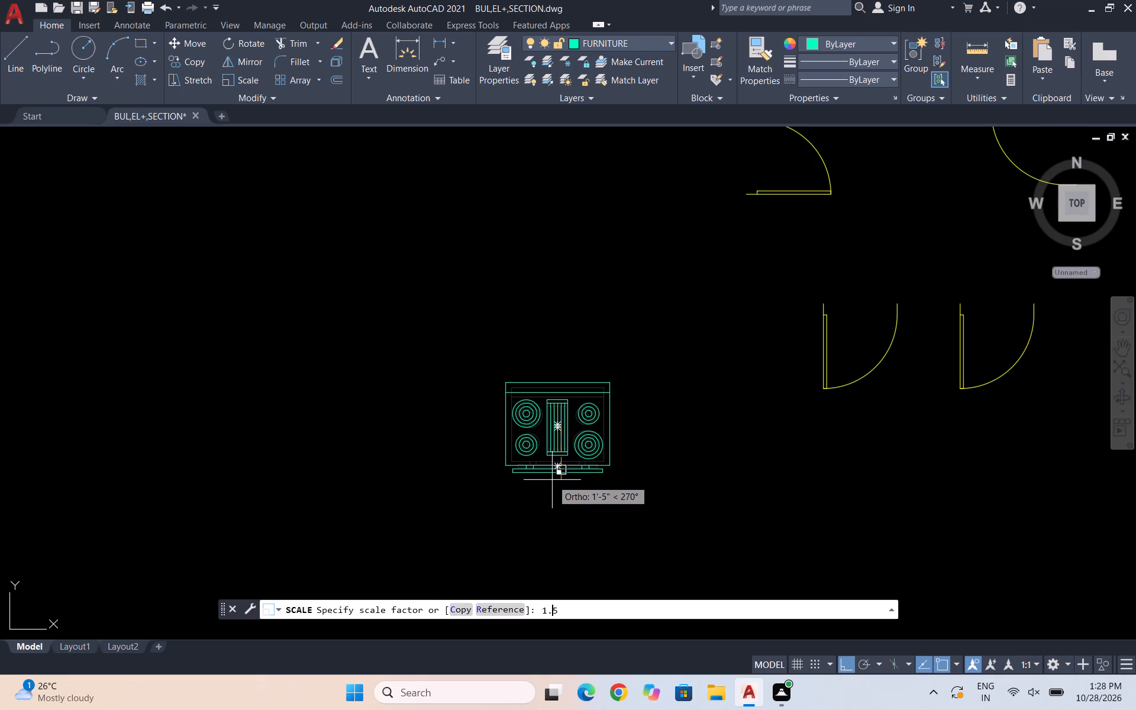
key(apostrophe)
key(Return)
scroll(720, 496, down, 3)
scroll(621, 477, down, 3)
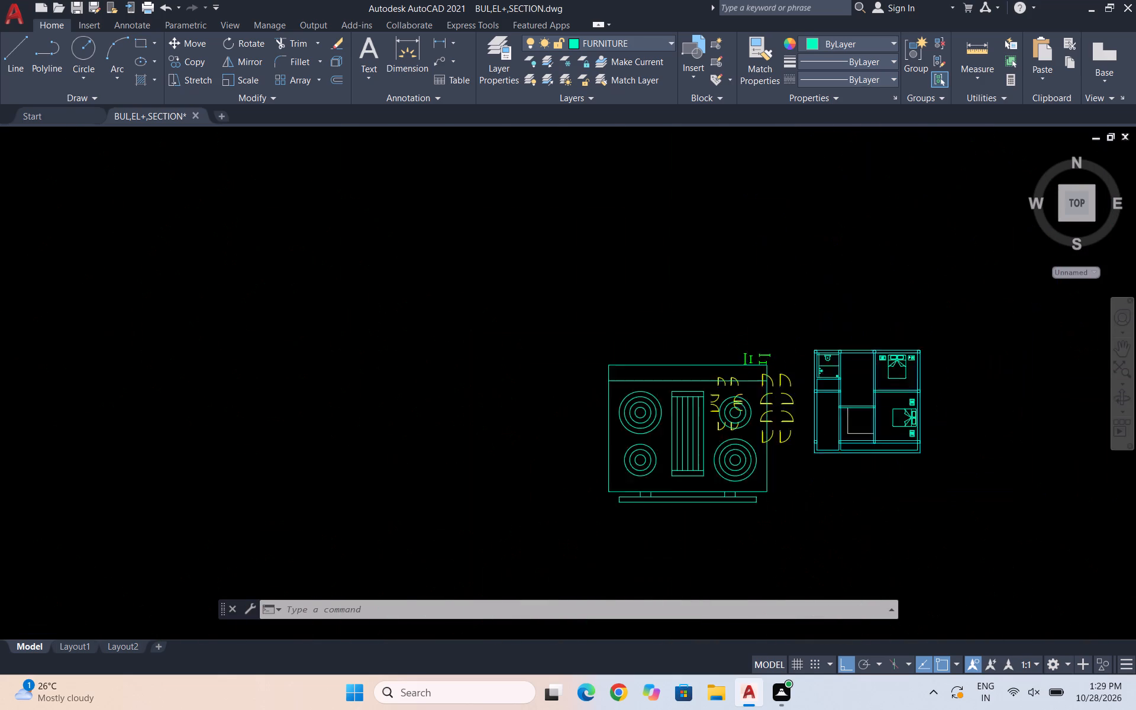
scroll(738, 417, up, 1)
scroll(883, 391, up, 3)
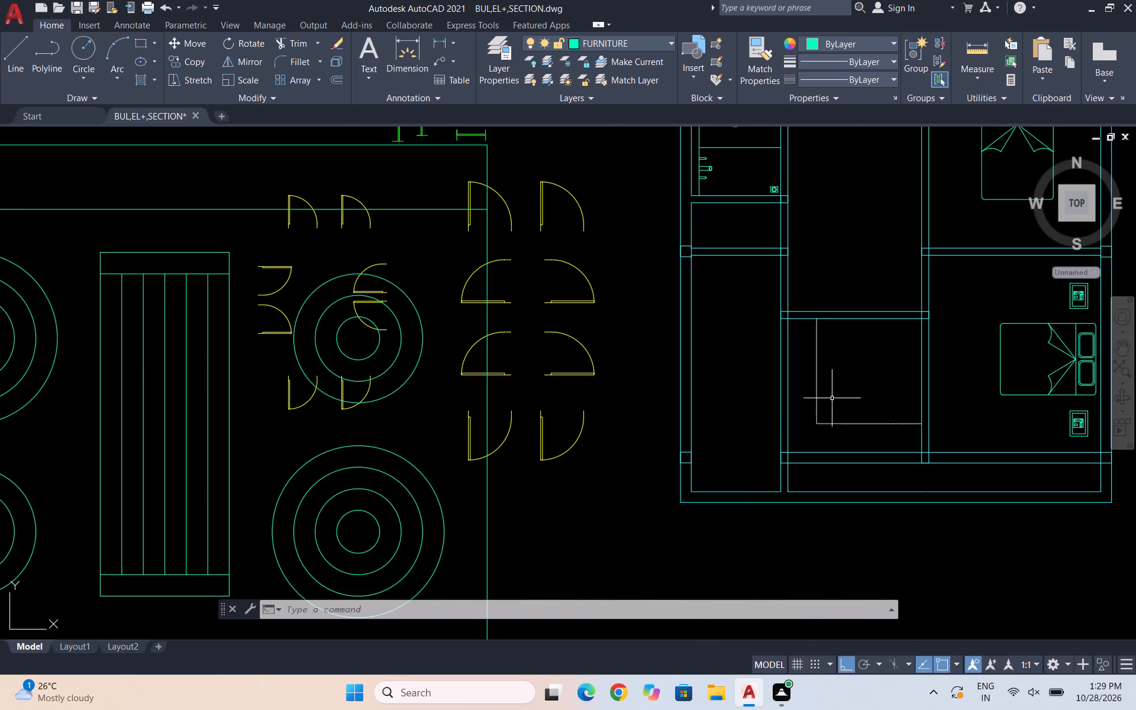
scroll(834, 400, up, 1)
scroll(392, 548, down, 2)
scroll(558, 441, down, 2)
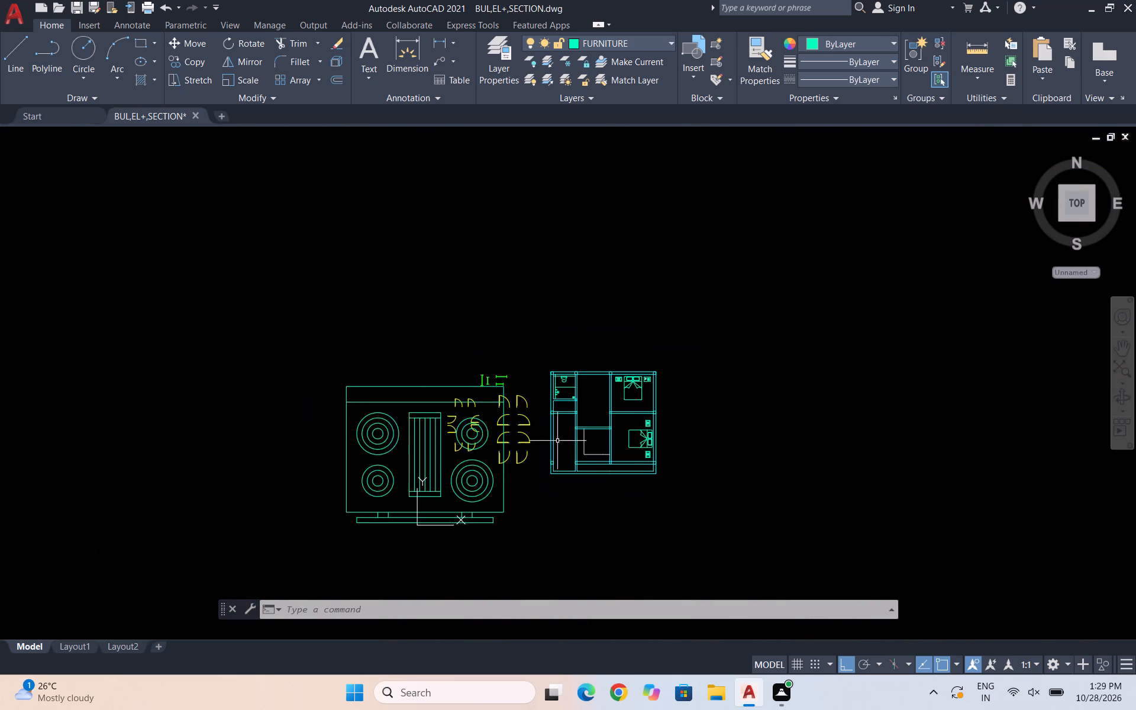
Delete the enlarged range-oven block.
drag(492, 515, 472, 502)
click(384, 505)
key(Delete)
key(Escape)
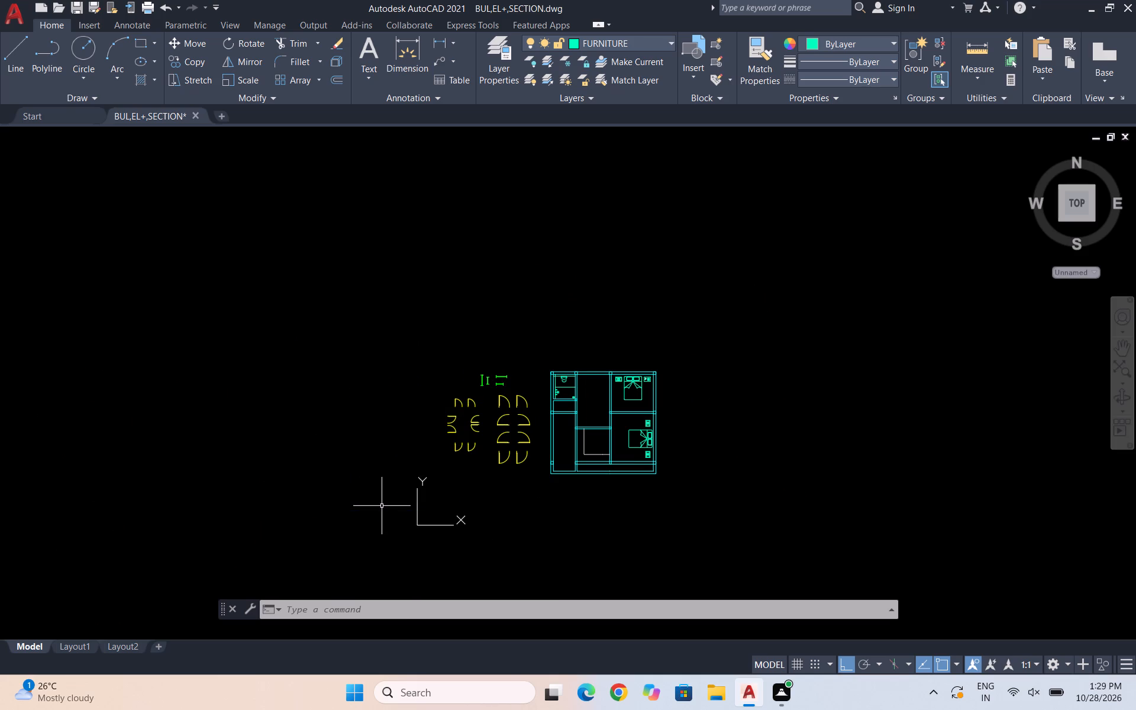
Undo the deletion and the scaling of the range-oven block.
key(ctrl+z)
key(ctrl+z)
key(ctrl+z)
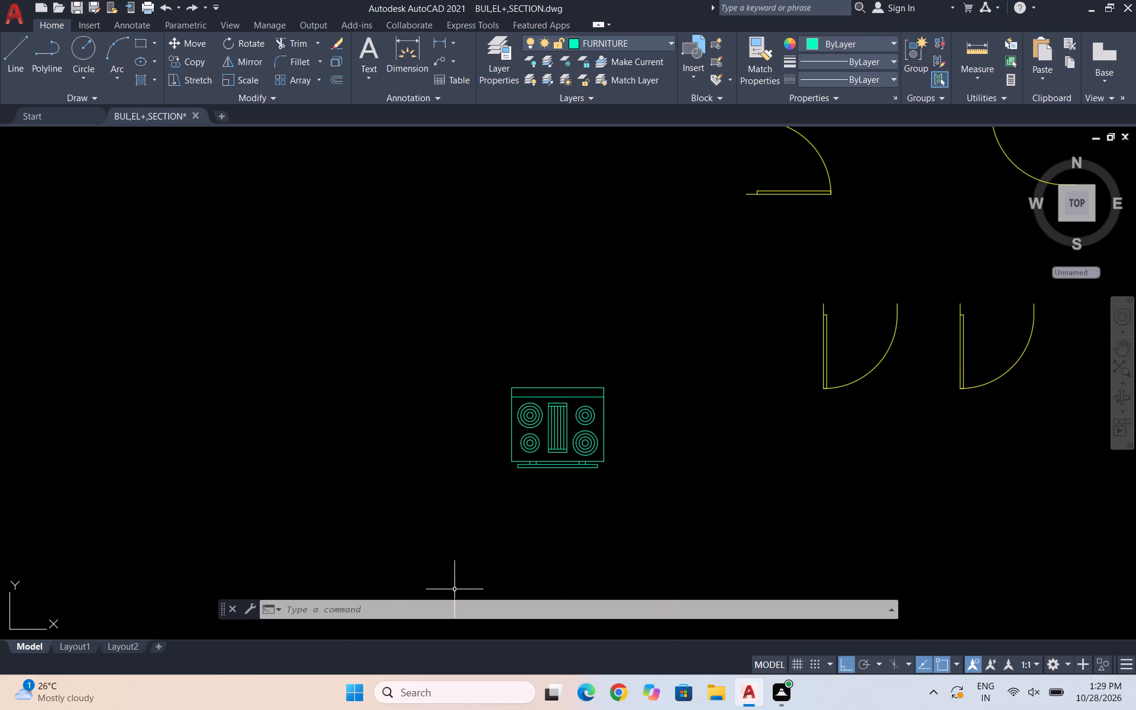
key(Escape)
Scale the range-oven block from its upper-left corner by reference, using its full width as reference and 1'5" as new length.
drag(650, 513, 621, 492)
drag(438, 312, 442, 318)
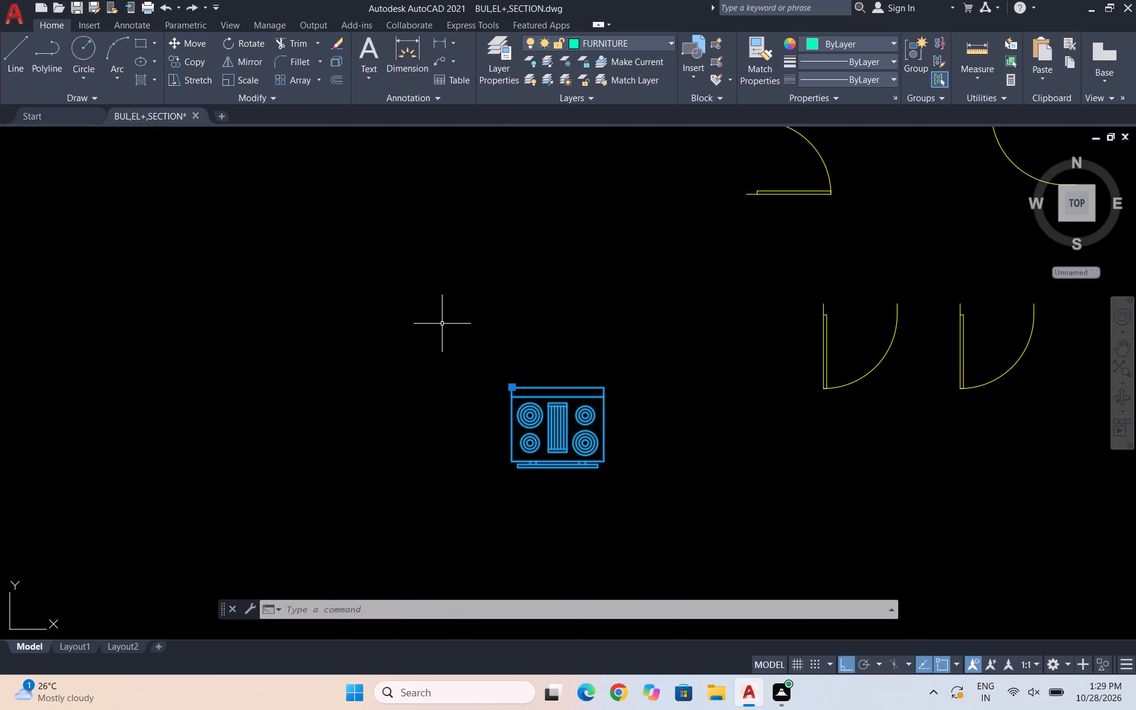
text(SC)
key(Return)
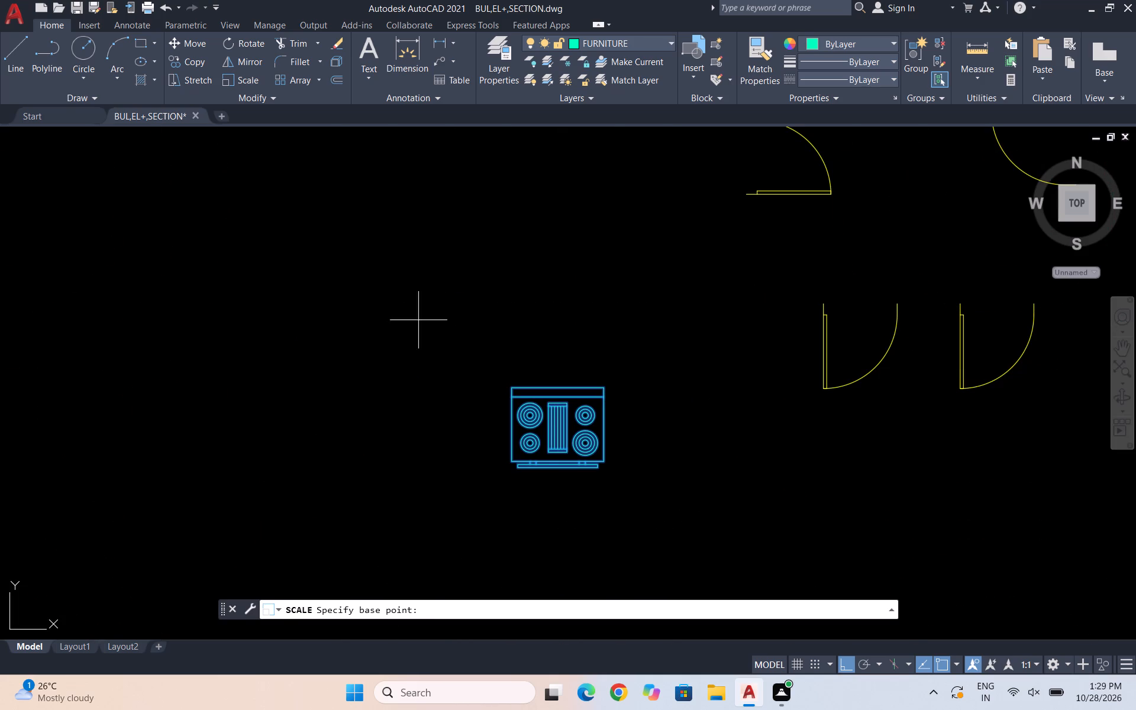
click(513, 387)
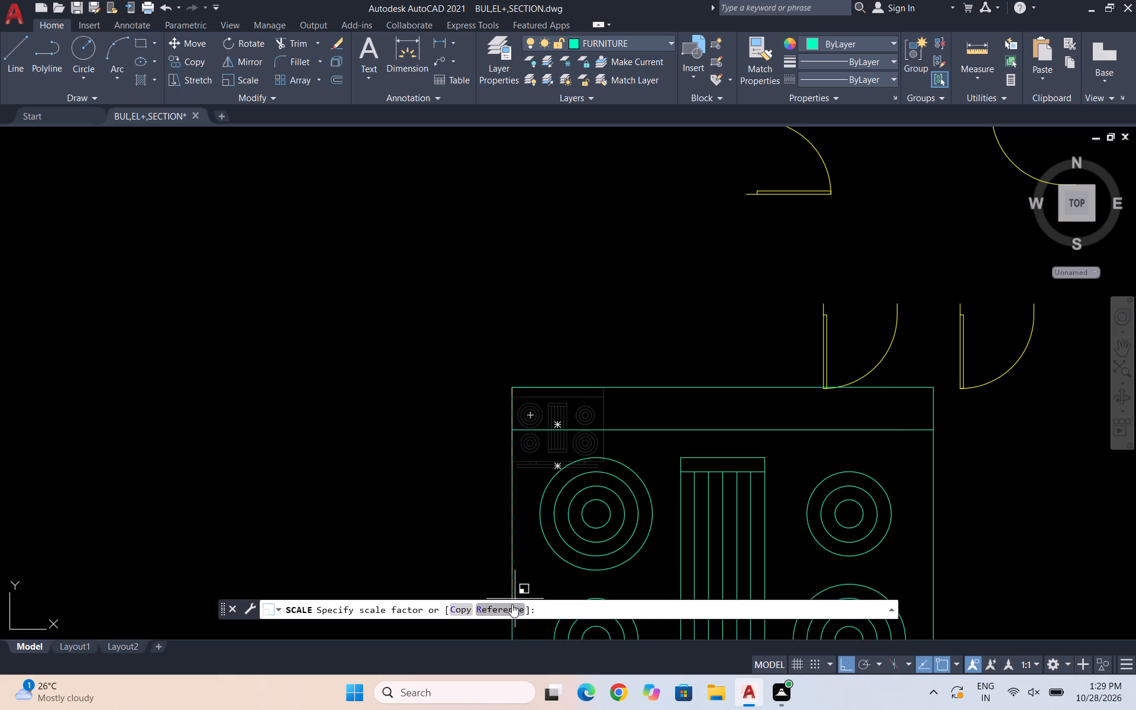
click(512, 604)
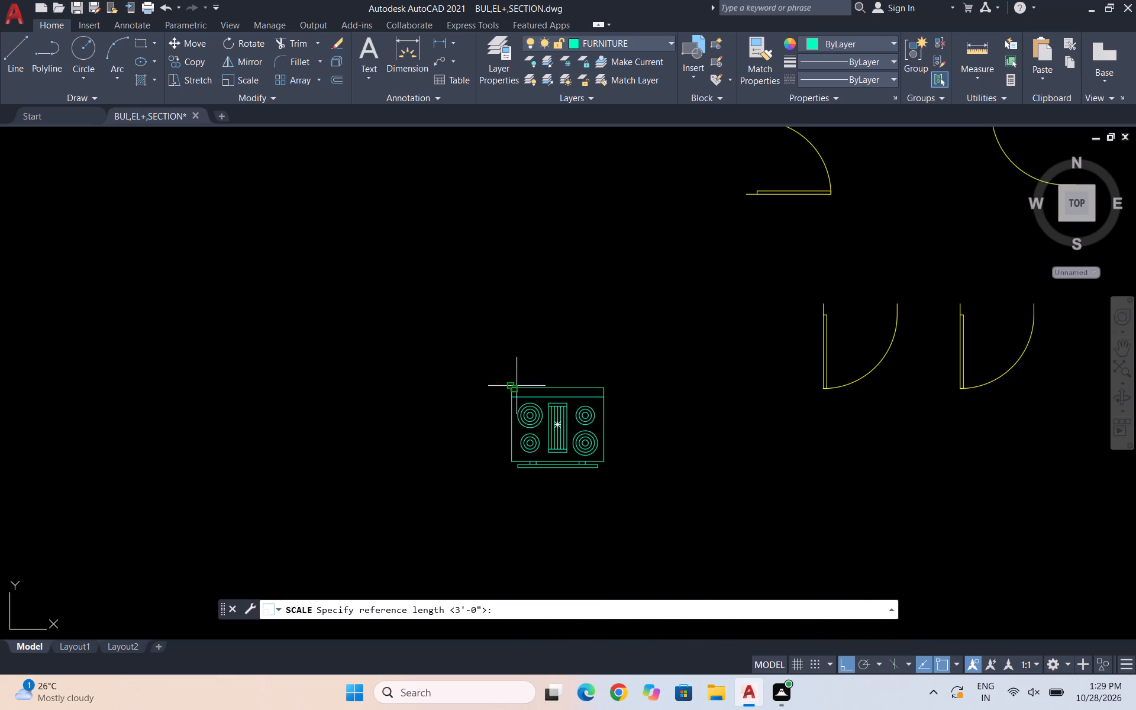
click(516, 385)
click(605, 384)
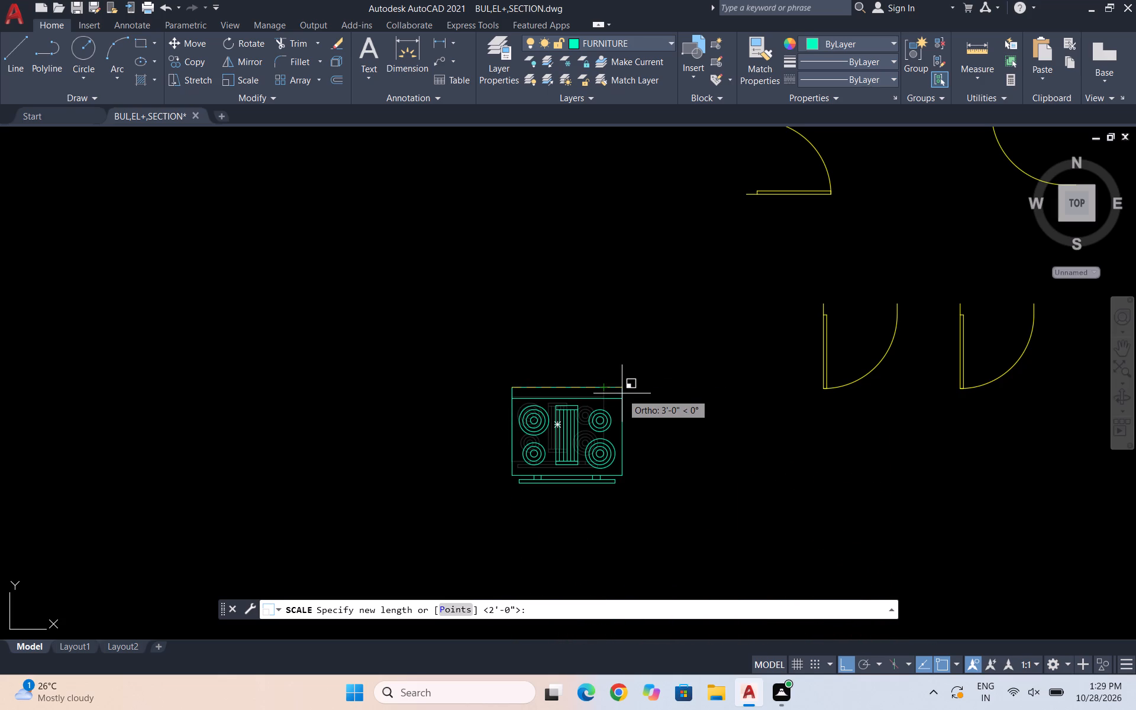
key(1)
text('5")
key(Return)
key(Return)
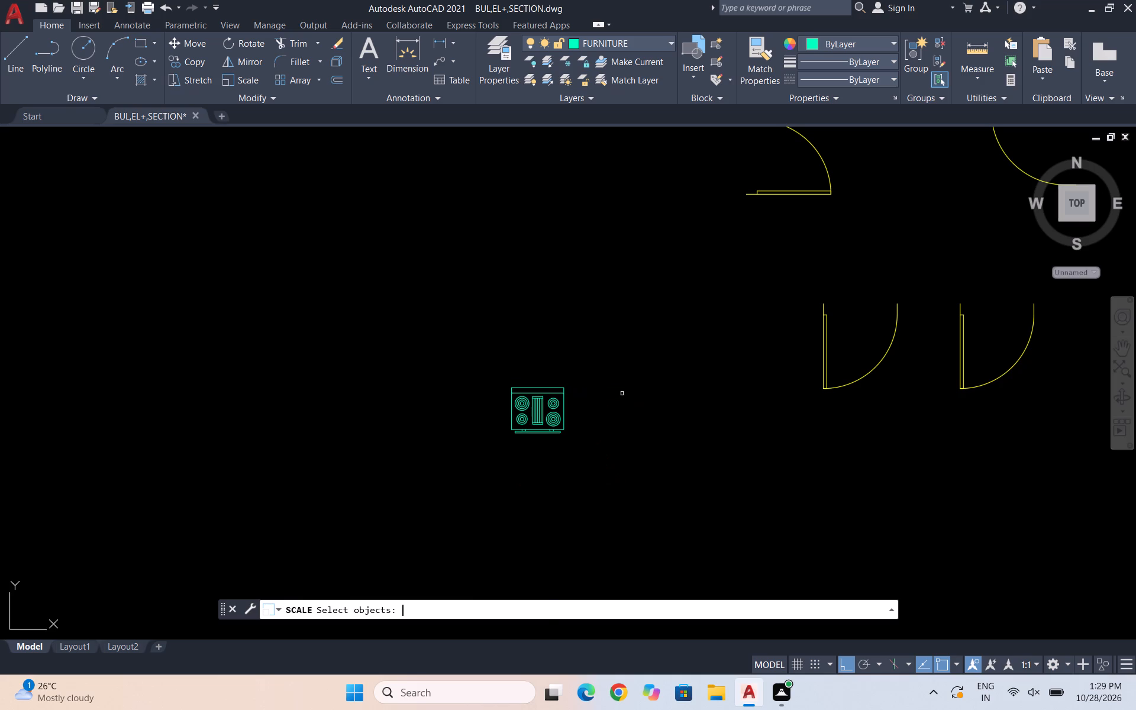
key(Escape)
key(Escape)
Rotate the resized range-oven block 90° about its centre.
drag(593, 479, 553, 417)
click(396, 293)
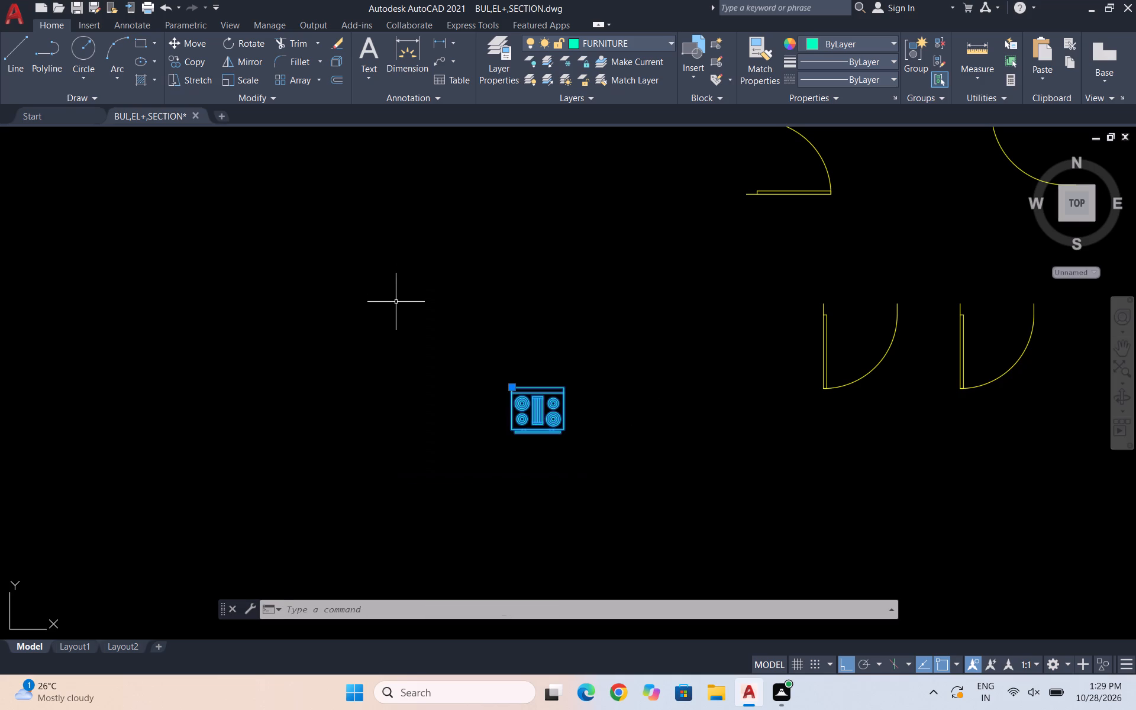
text(RO)
key(Return)
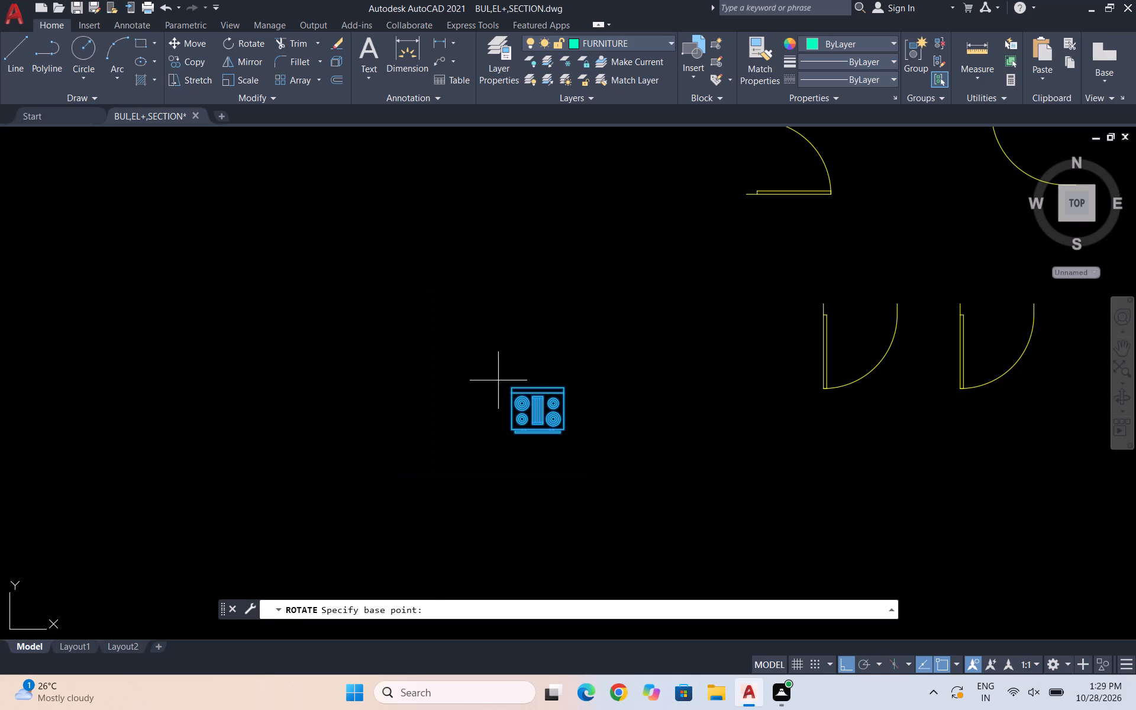
click(538, 403)
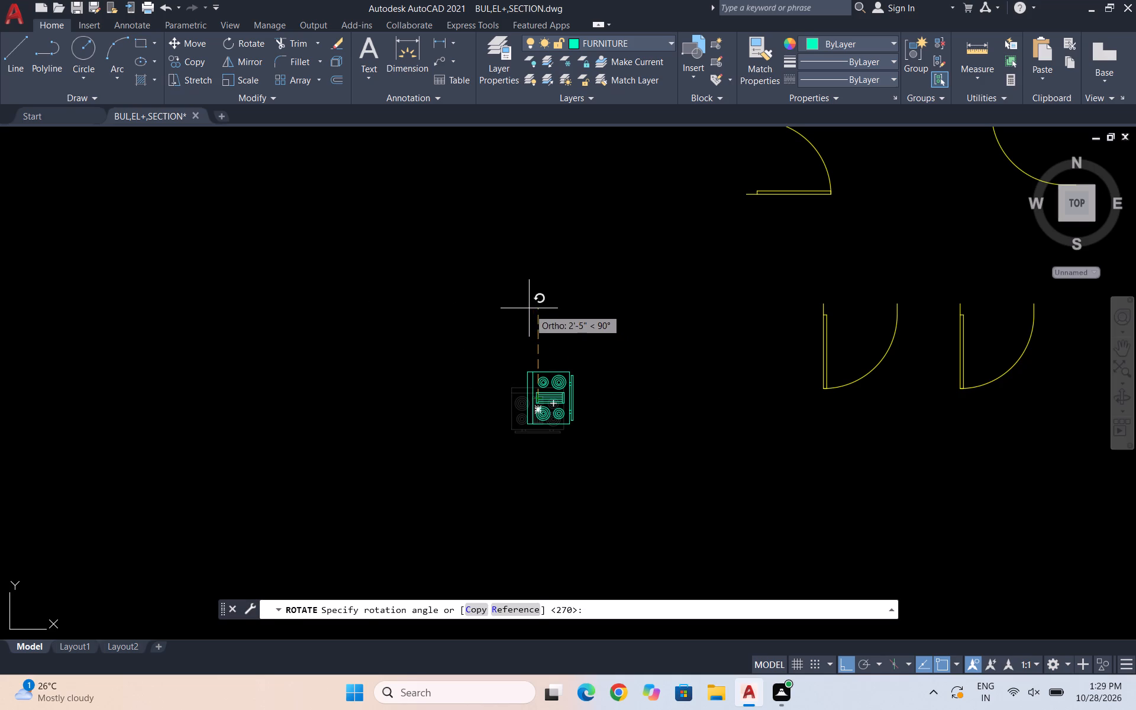
click(542, 244)
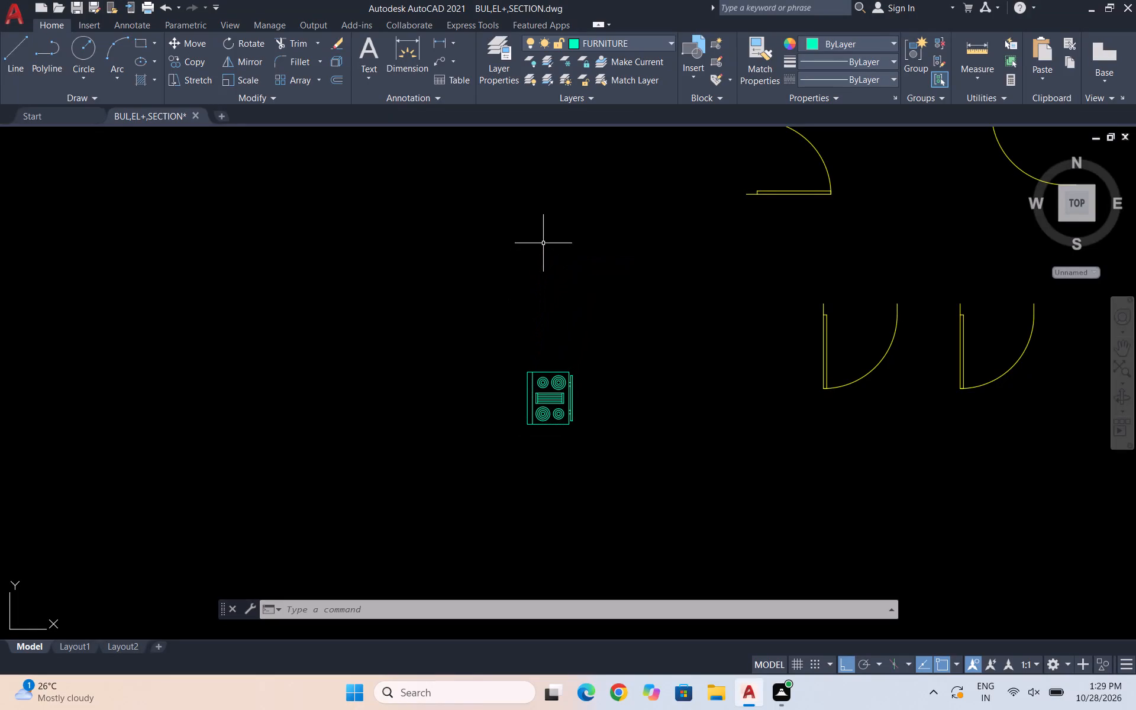
key(space)
key(space)
Copy the rotated range-oven block from its centre about 43' east onto the kitchen counter's west leg.
scroll(503, 361, down, 2)
scroll(506, 353, up, 1)
drag(587, 467, 575, 458)
click(464, 381)
text(CO)
key(Return)
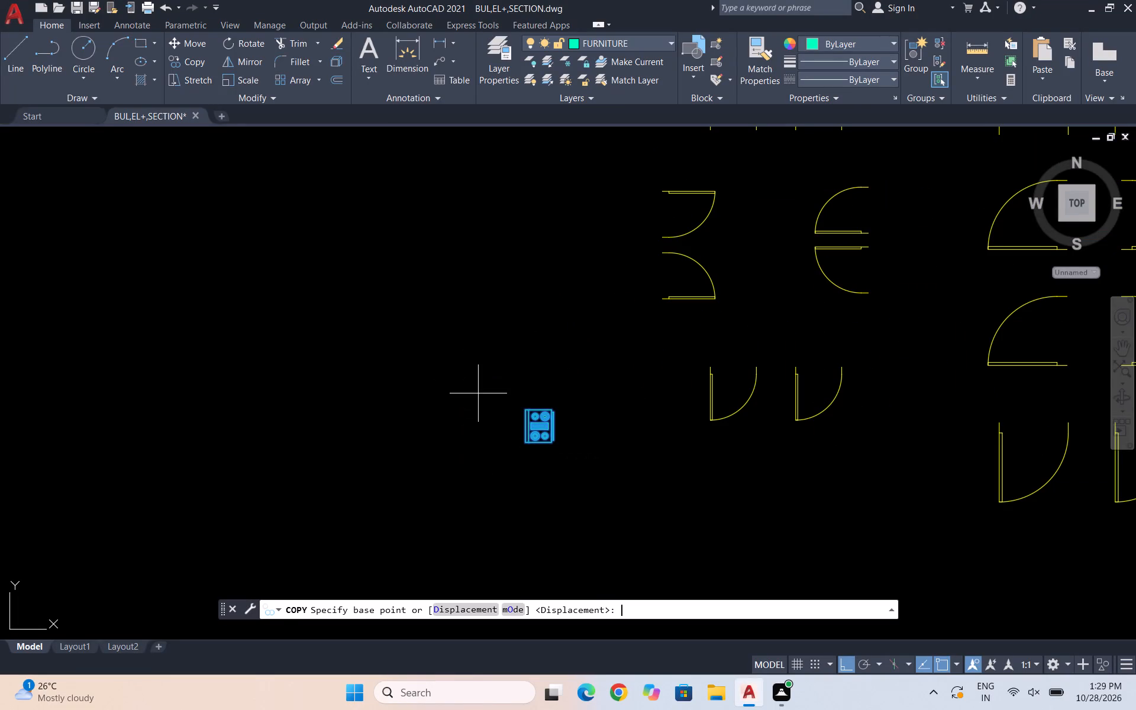
scroll(555, 415, up, 3)
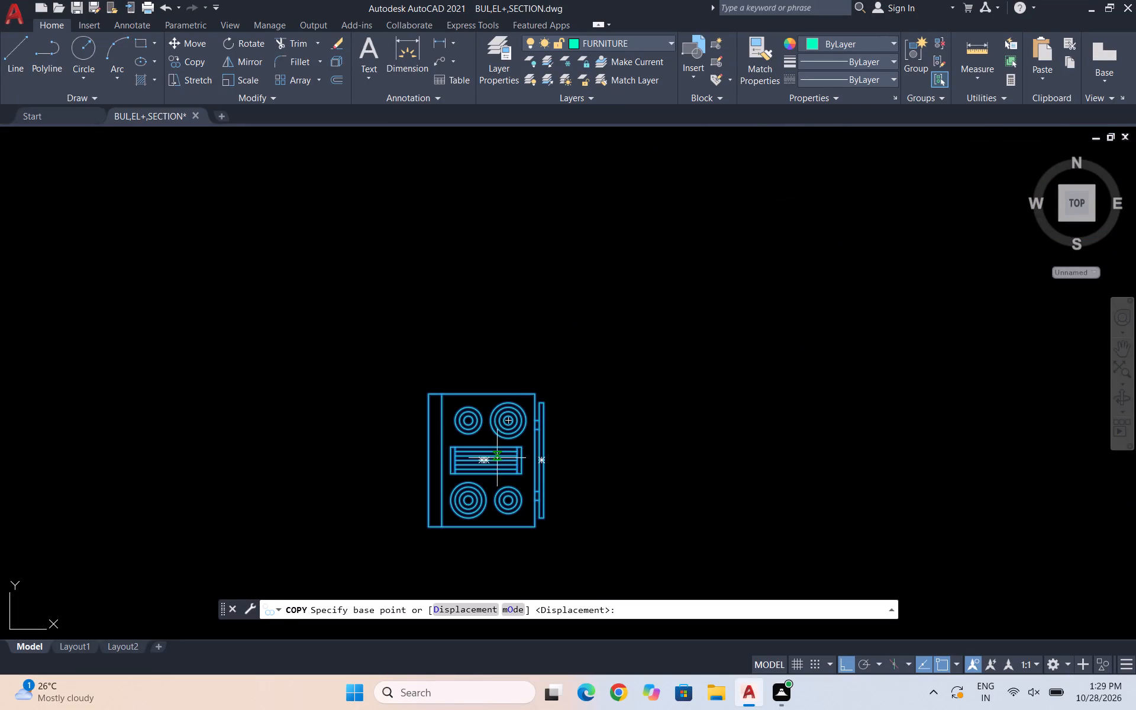
click(482, 461)
scroll(427, 380, down, 3)
scroll(764, 412, down, 3)
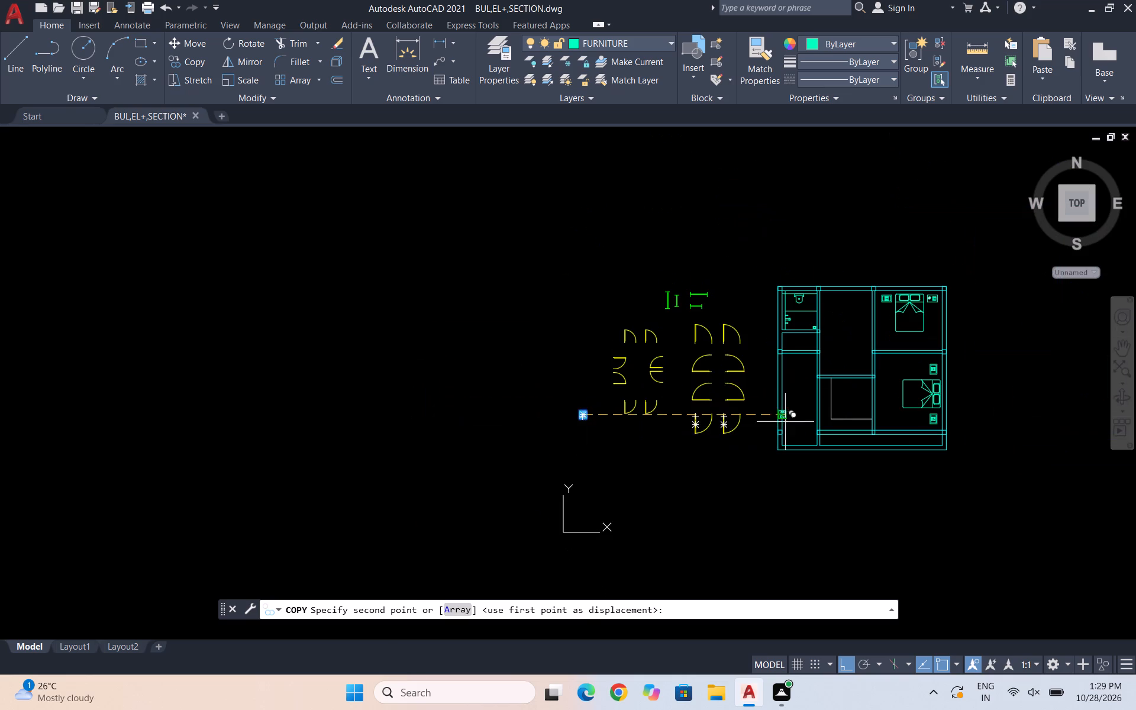
scroll(823, 401, up, 3)
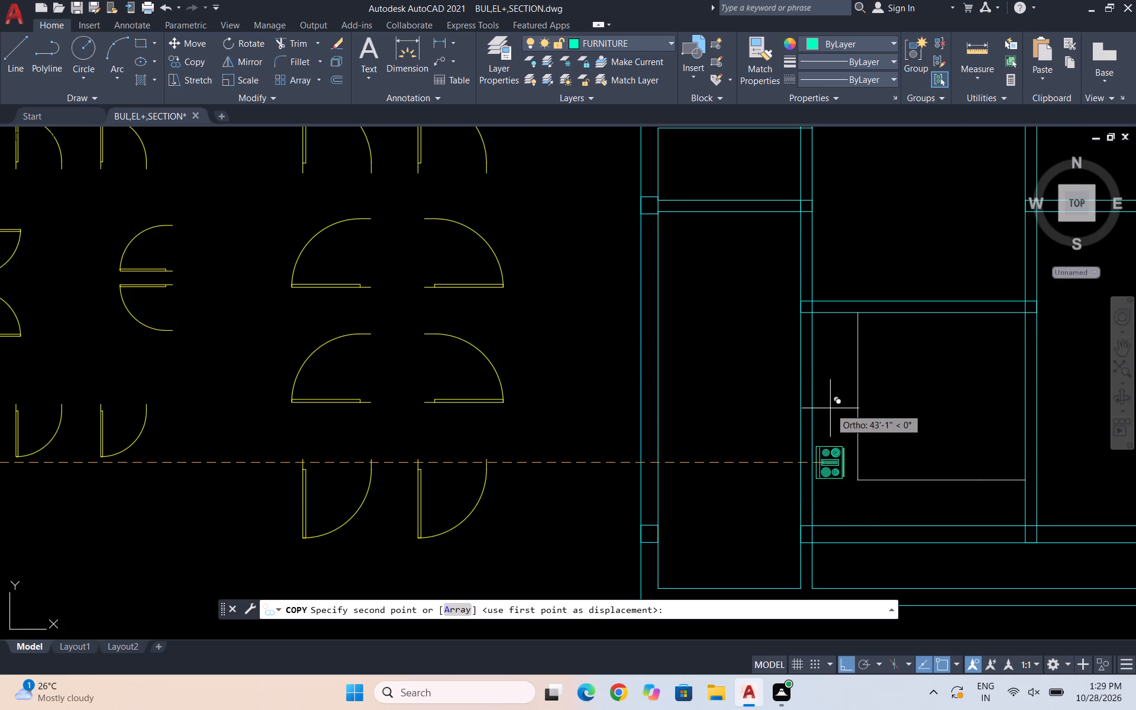
click(834, 409)
key(Escape)
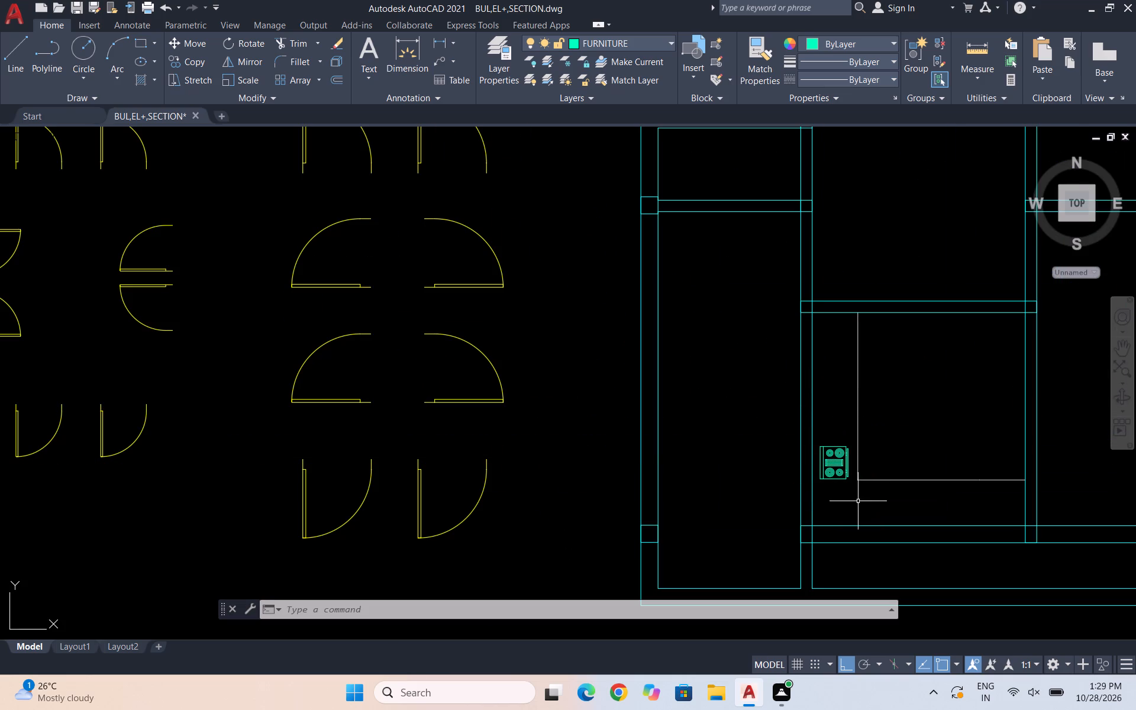
key(Escape)
Move the copied range-oven about 2' north along the counter's west leg.
scroll(847, 486, up, 3)
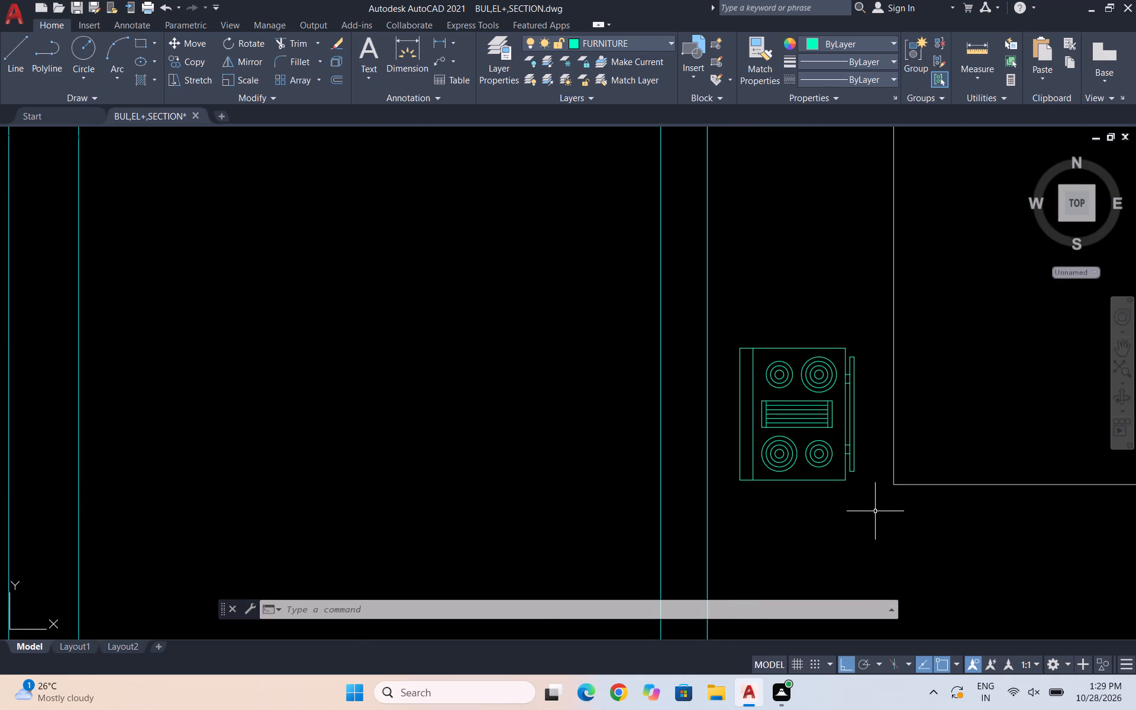
click(875, 512)
click(734, 310)
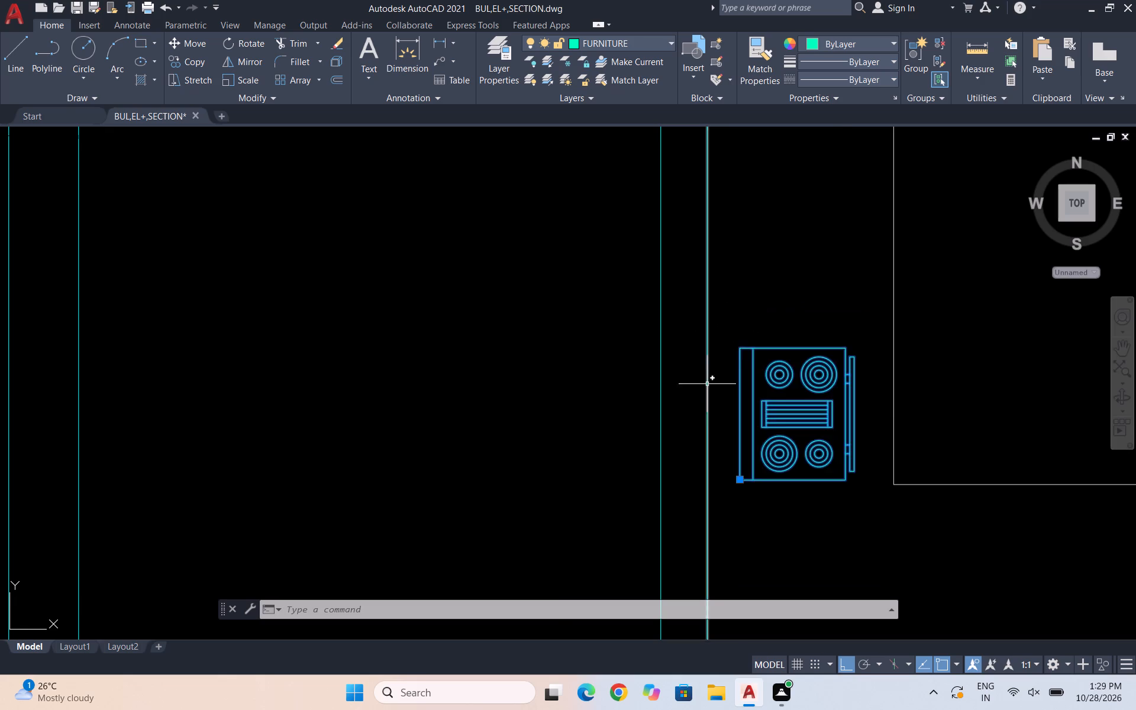
scroll(707, 385, down, 2)
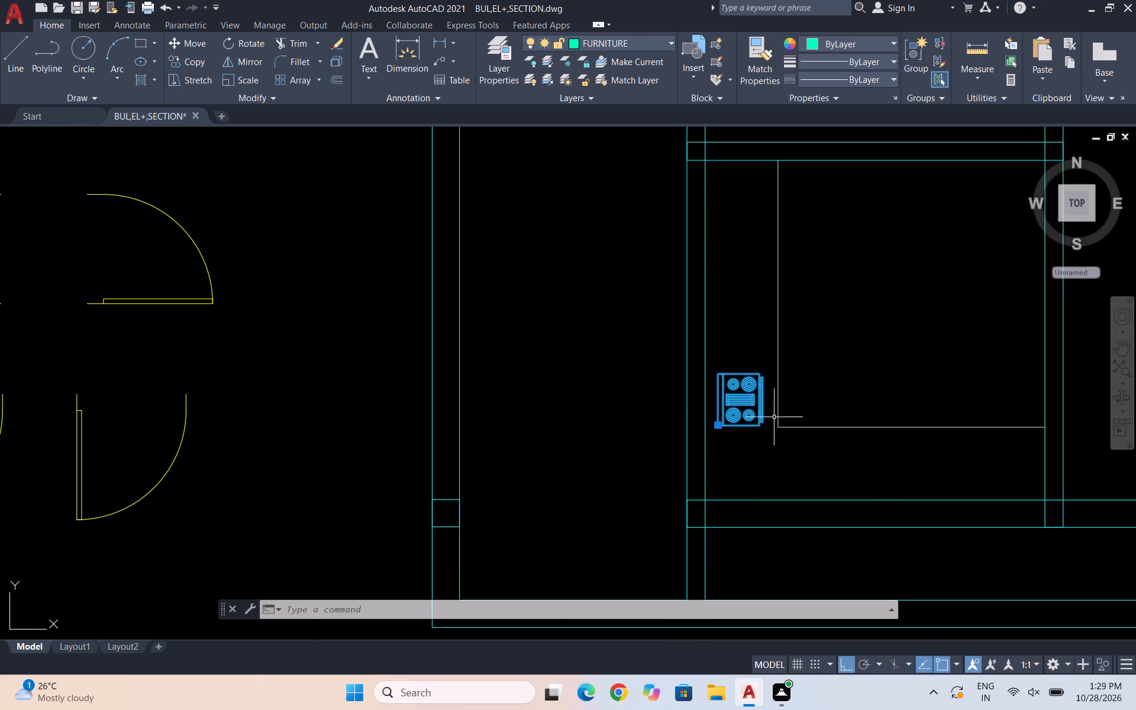
scroll(753, 389, up, 1)
key(m)
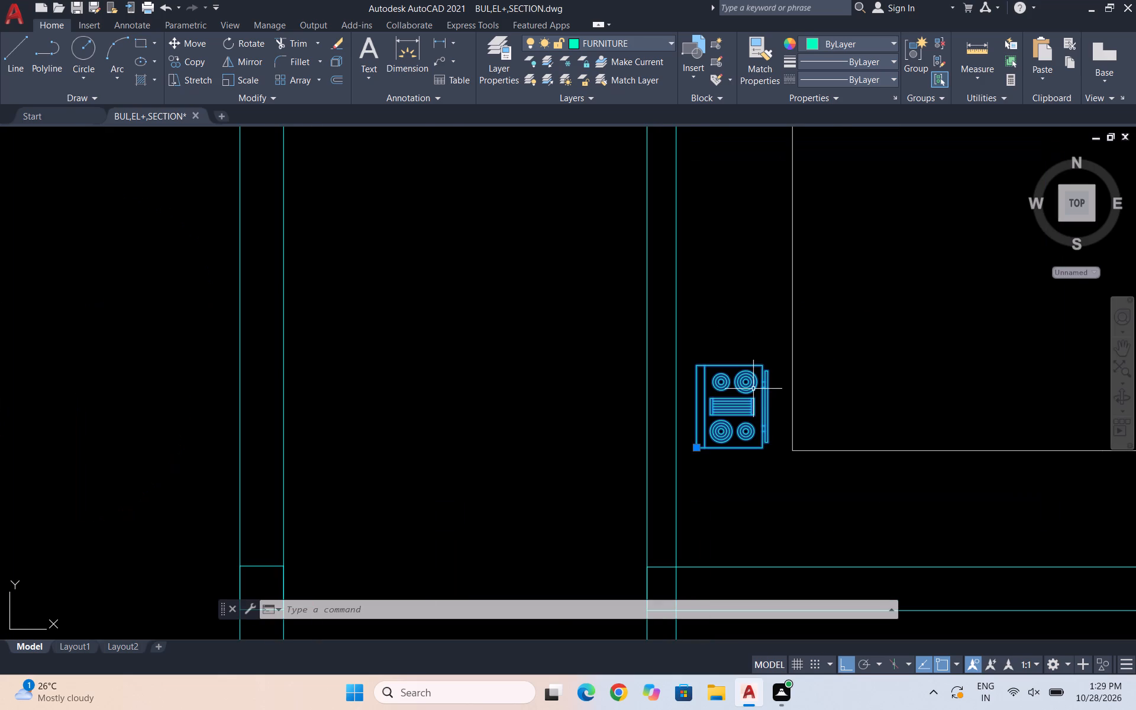
key(Return)
scroll(663, 437, down, 1)
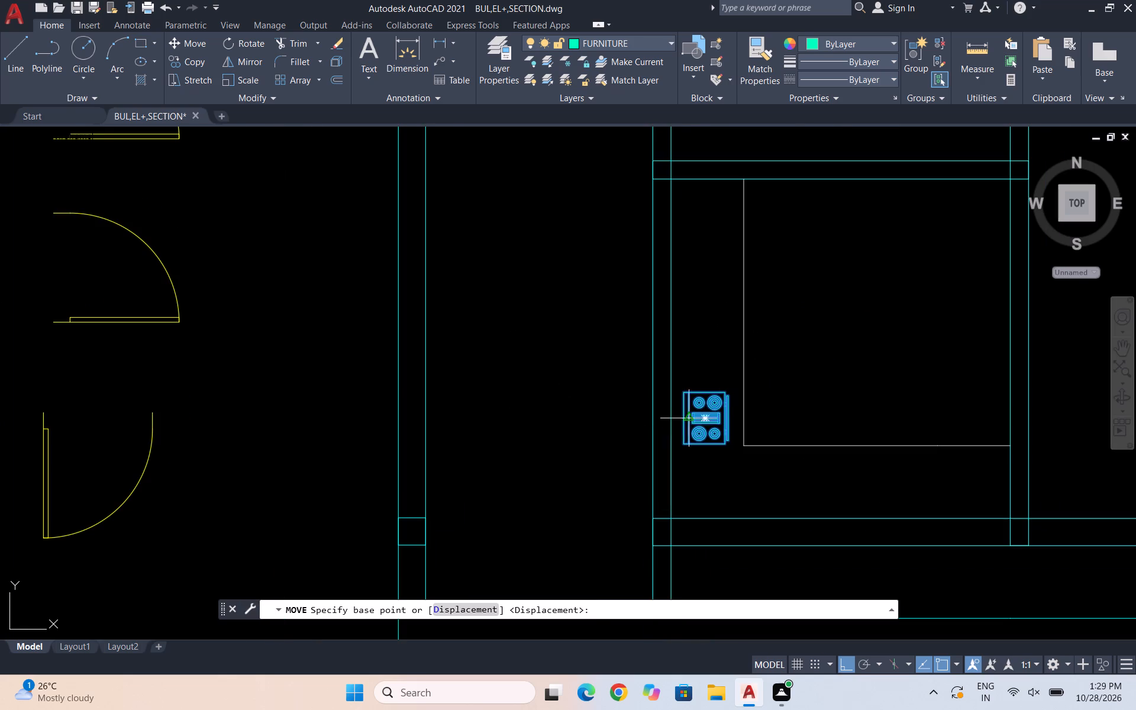
click(702, 424)
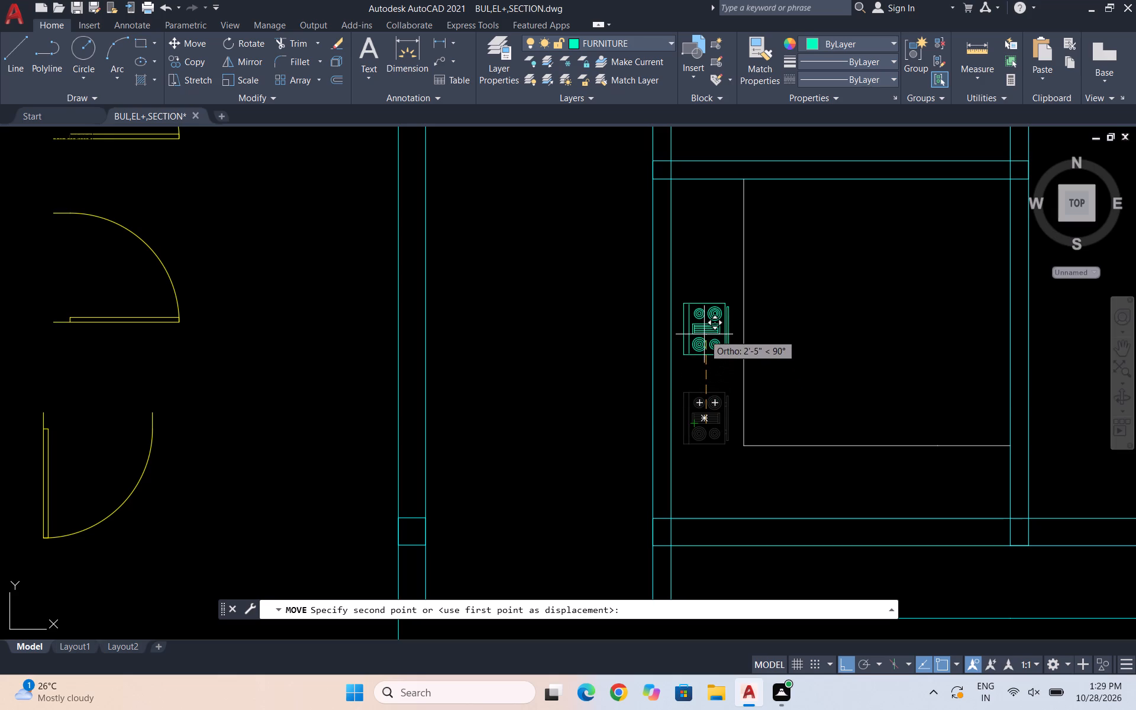
click(704, 343)
key(Escape)
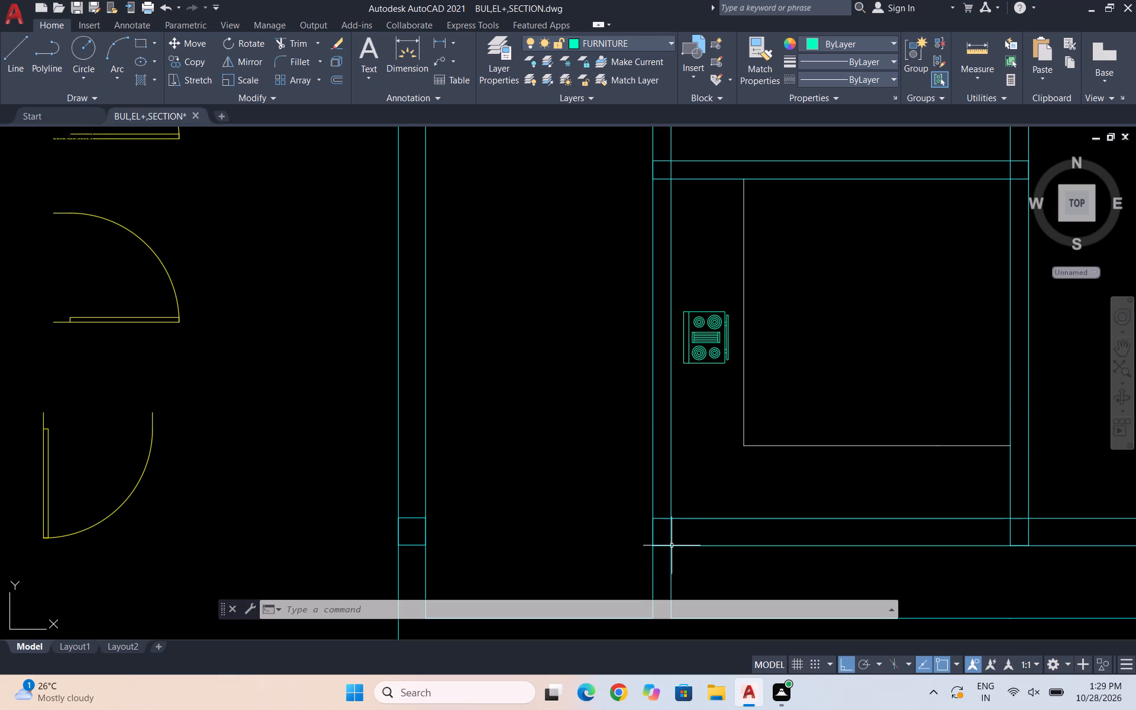
Draw a horizontal rectangle as the sink outline within the counter's south leg, towards its east end.
key(r)
key(e)
key(c)
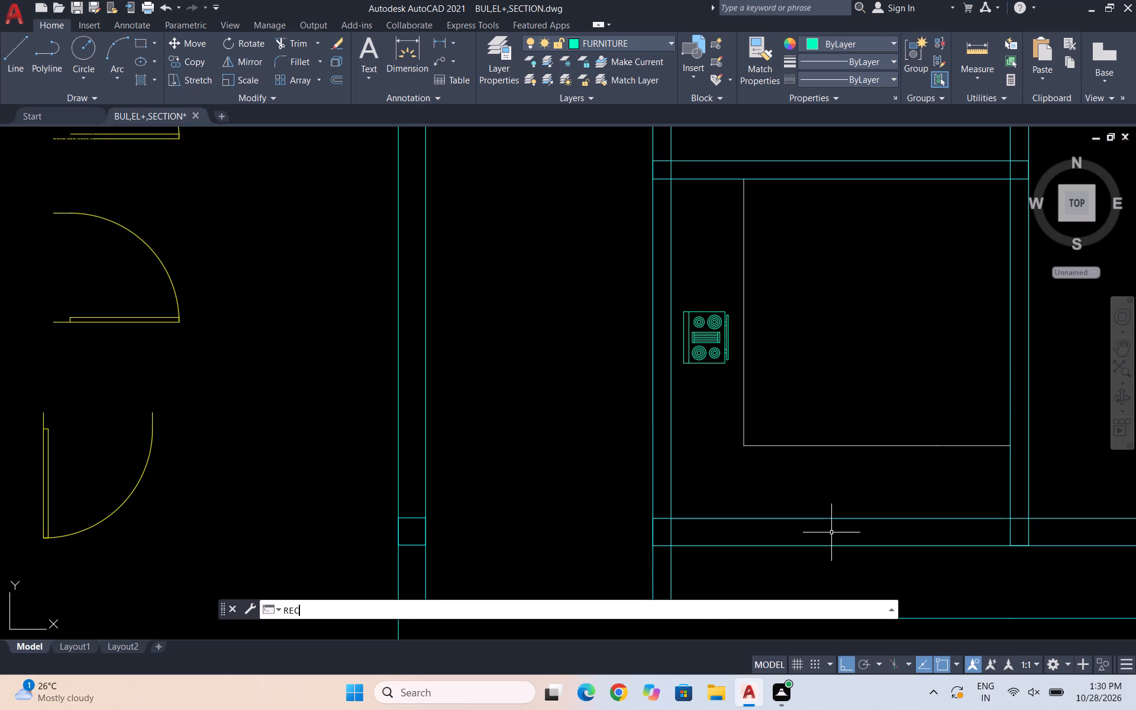
key(Return)
scroll(768, 421, down, 1)
scroll(888, 493, up, 1)
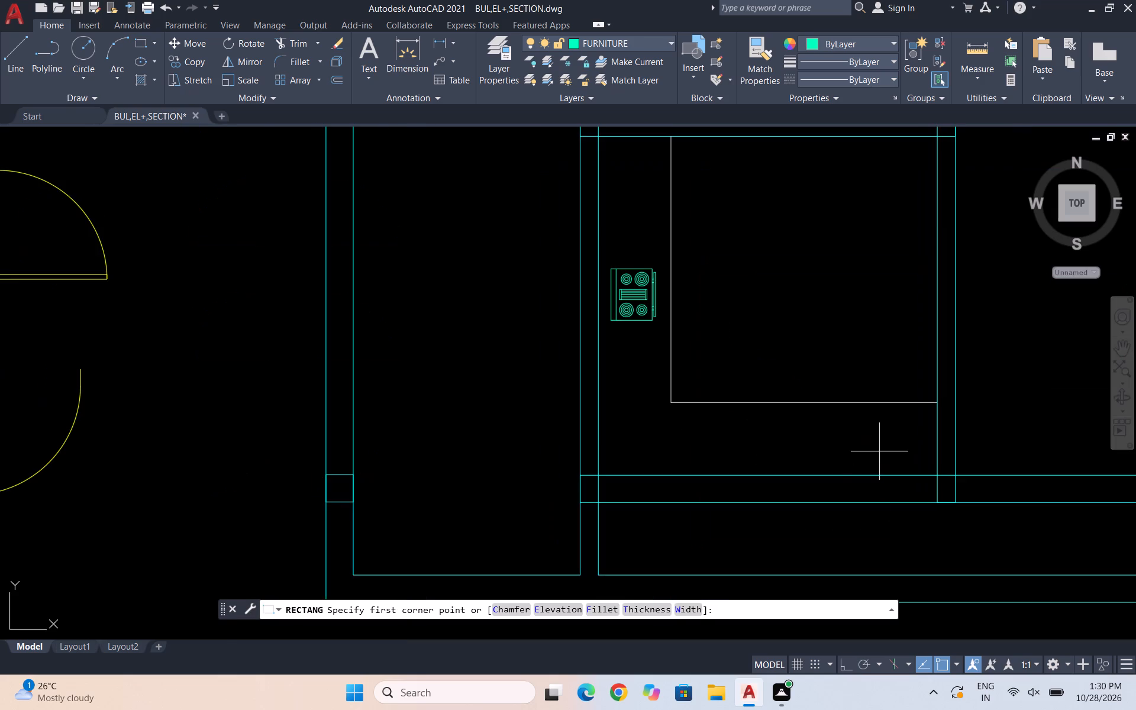
scroll(837, 474, up, 2)
click(924, 459)
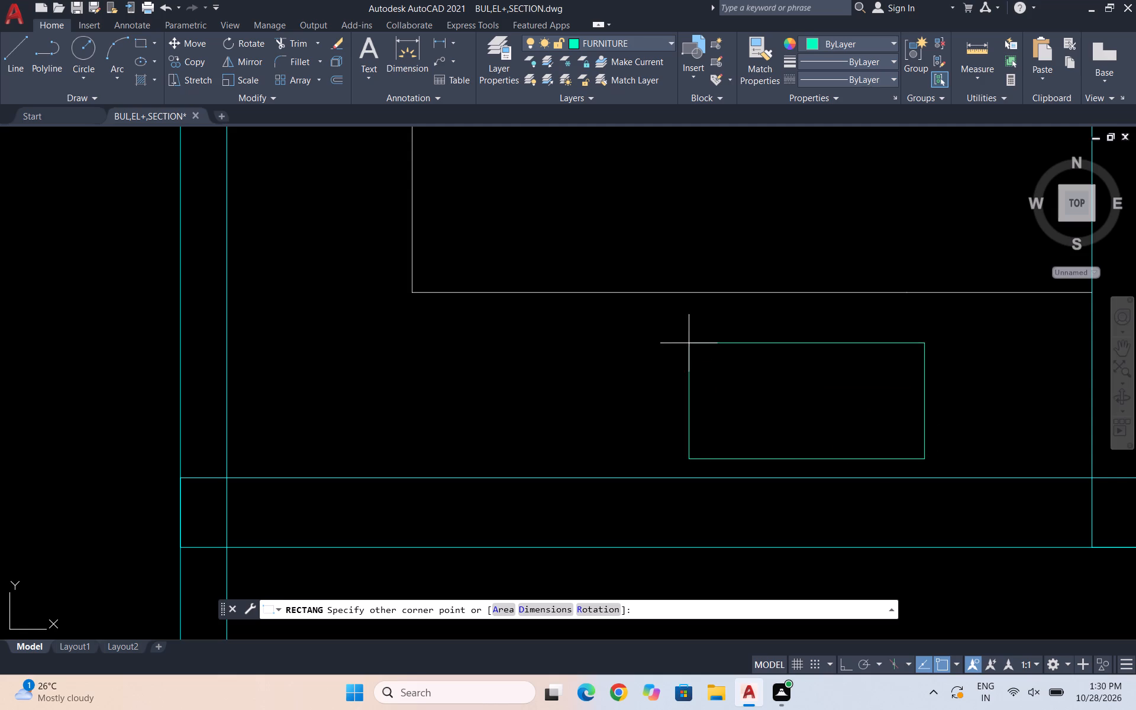
click(646, 340)
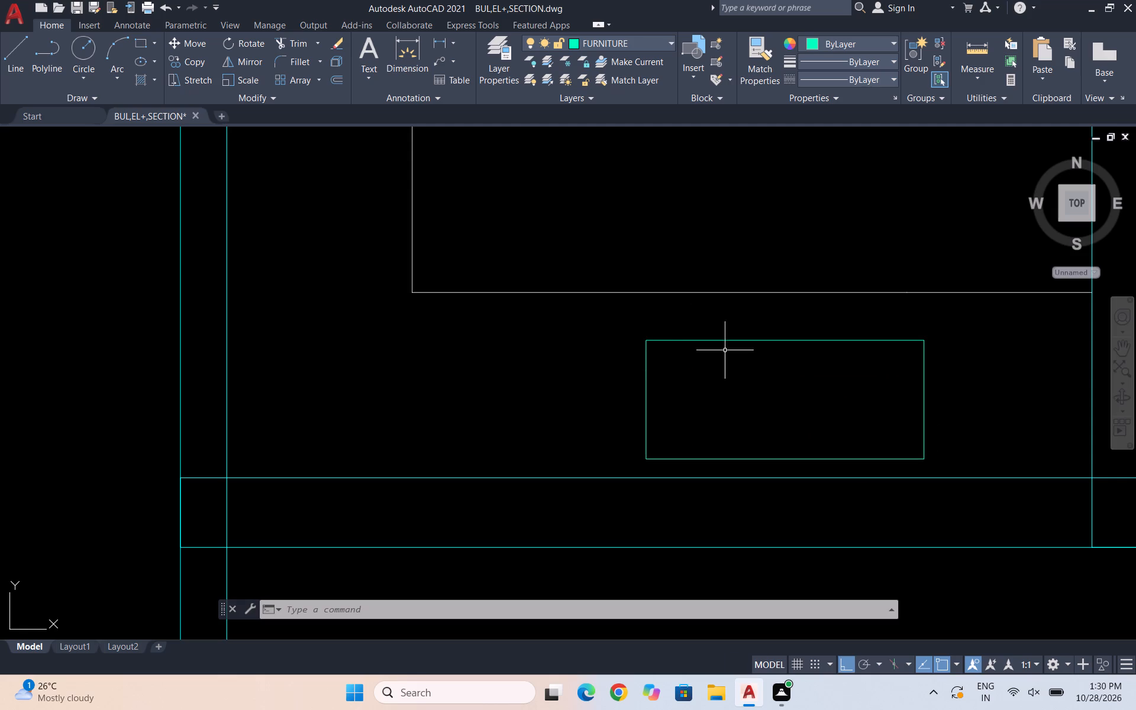
scroll(910, 408, up, 1)
key(Escape)
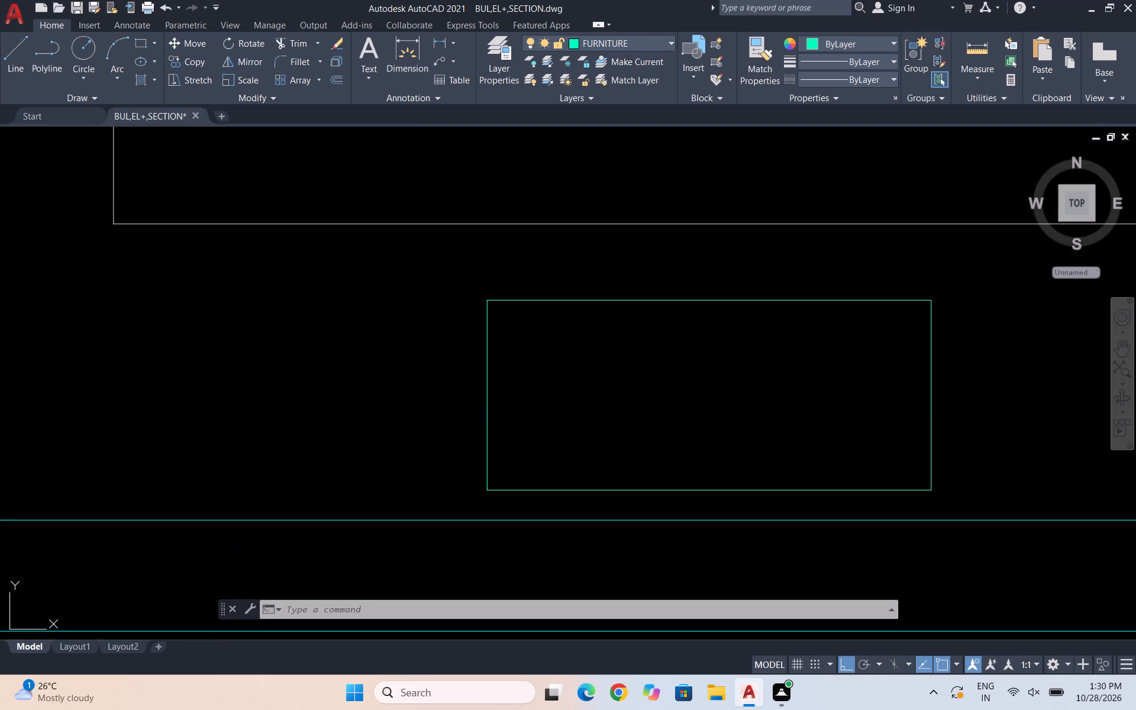
Draw a slightly smaller rectangle inside the sink outline, leaving a narrow rim on all sides.
text(REC)
key(Return)
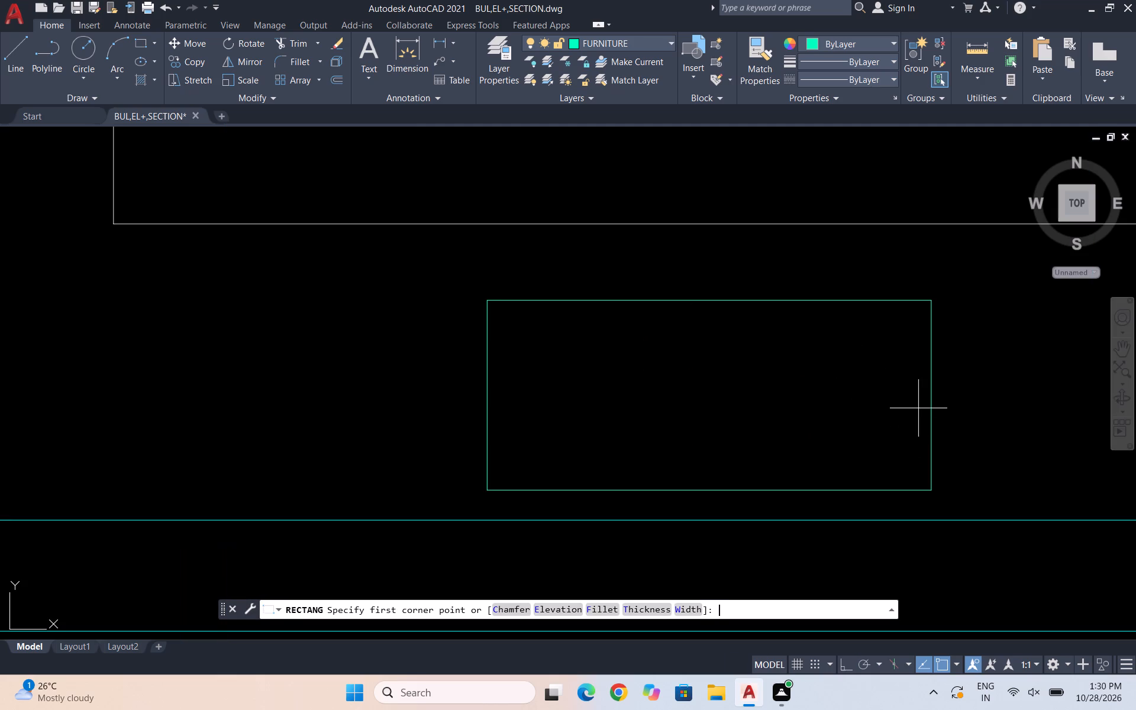
click(915, 473)
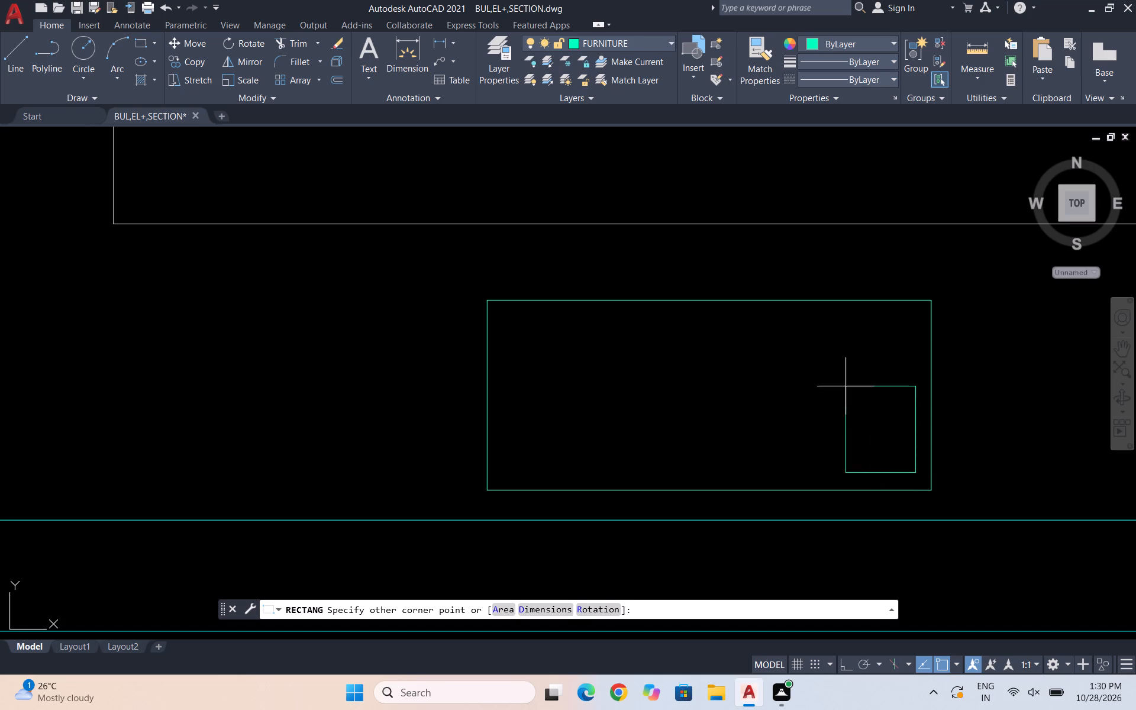
click(501, 312)
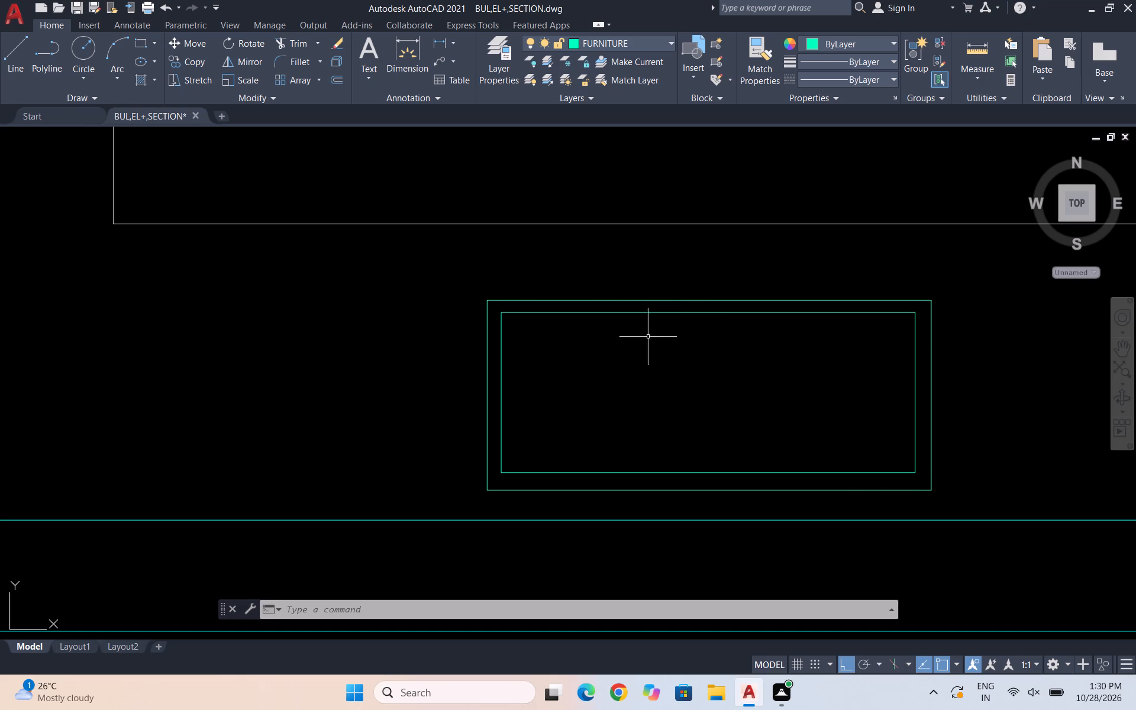
key(Escape)
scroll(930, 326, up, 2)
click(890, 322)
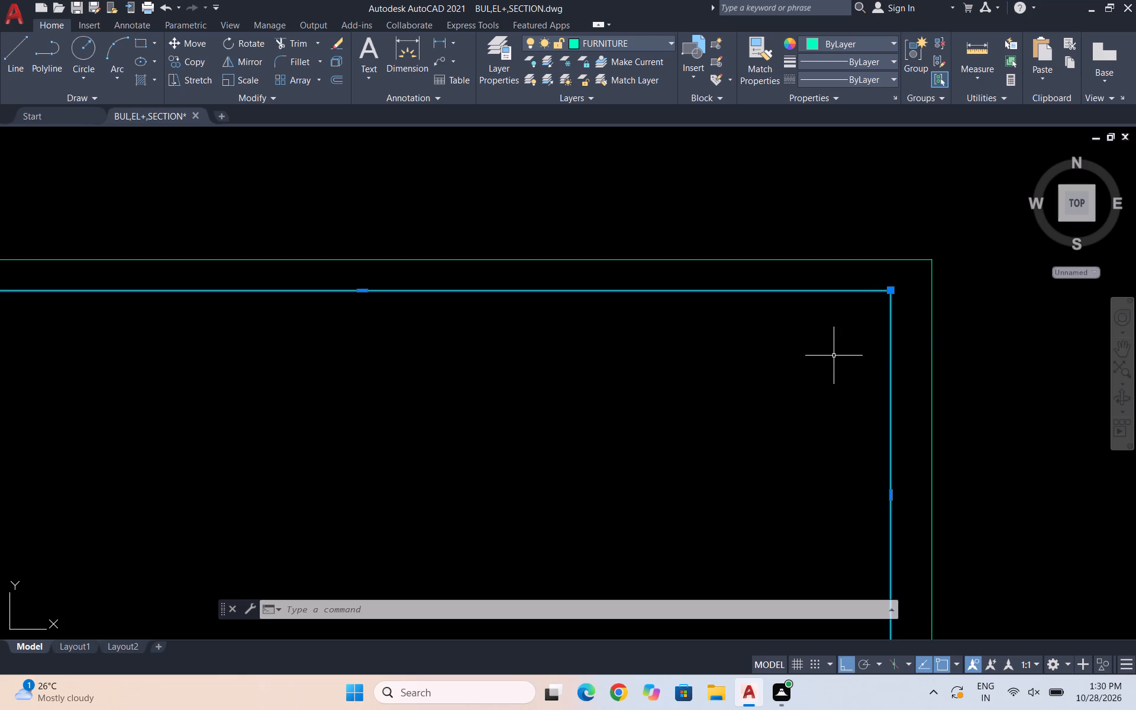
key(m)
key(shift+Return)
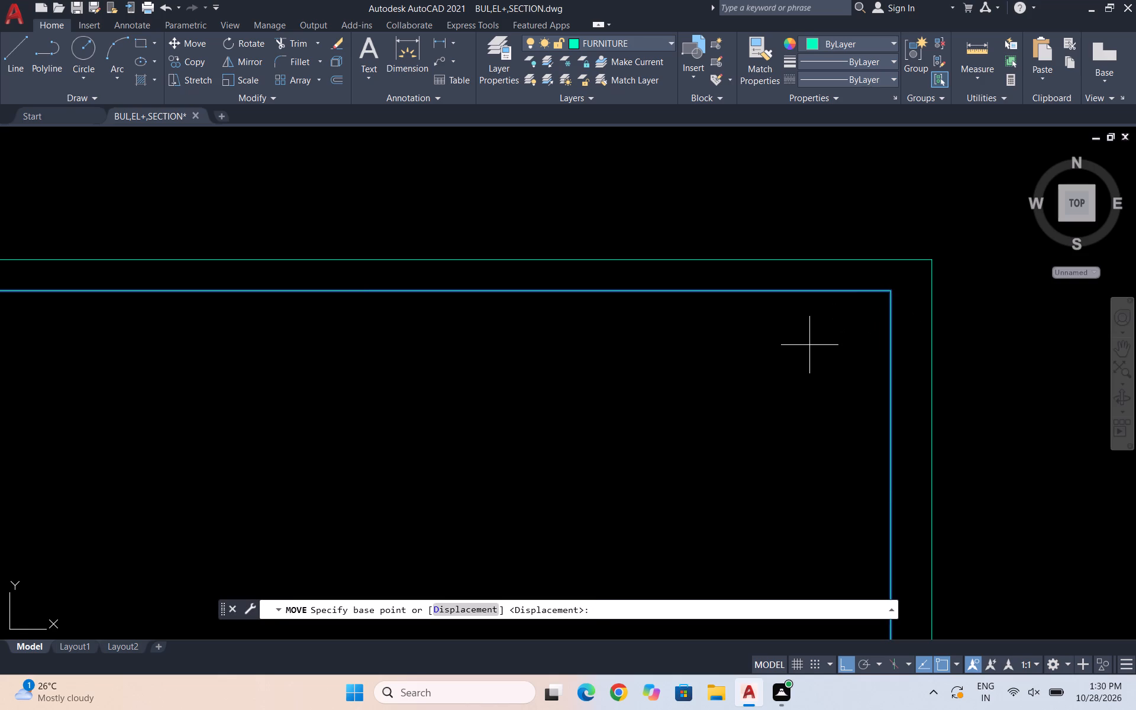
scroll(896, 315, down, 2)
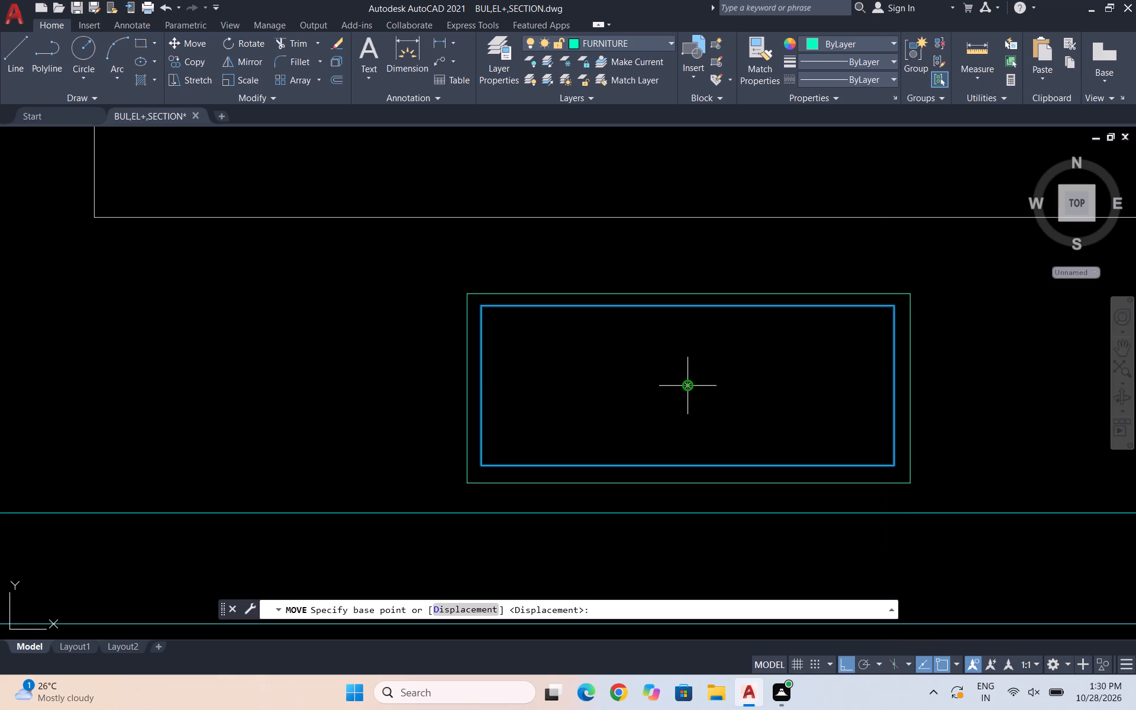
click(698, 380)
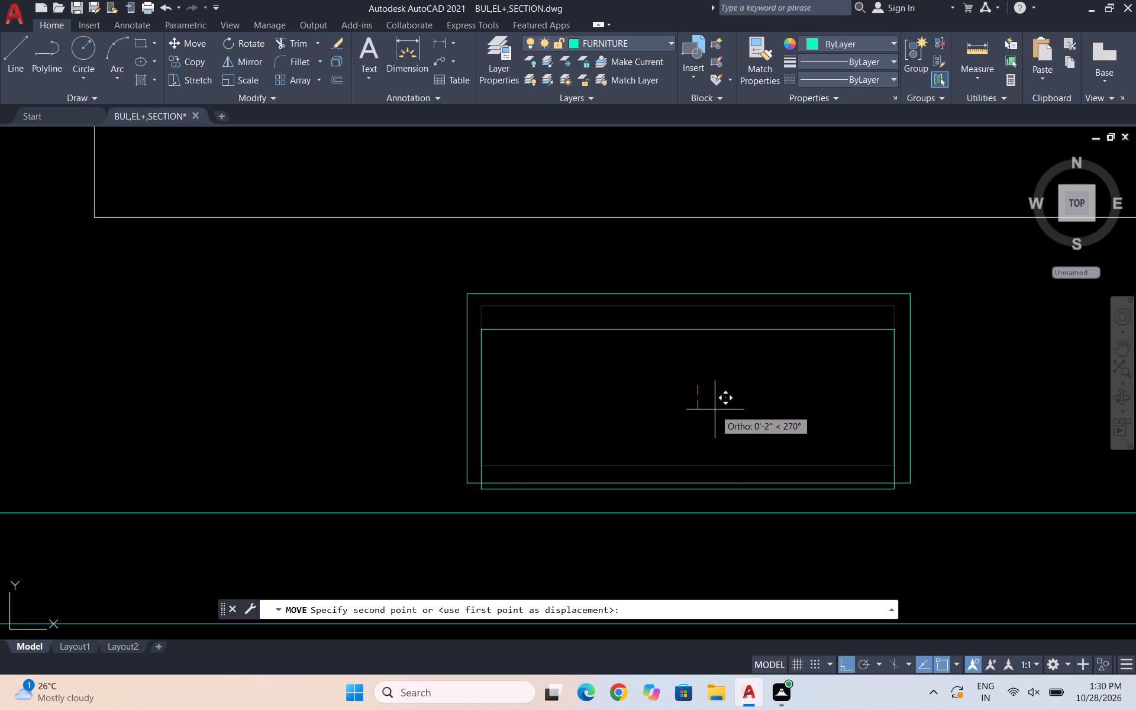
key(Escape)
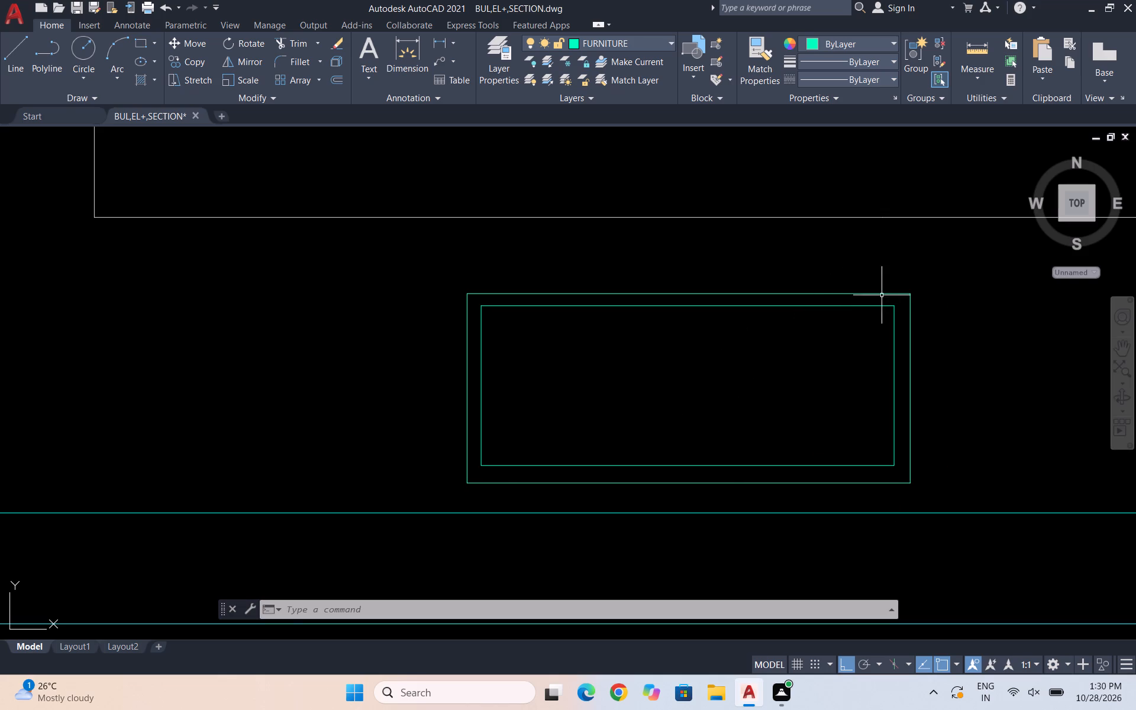
Move the inner sink rectangle slightly south so that it sits closer to the outline's south edge.
scroll(883, 296, up, 2)
click(912, 338)
click(840, 316)
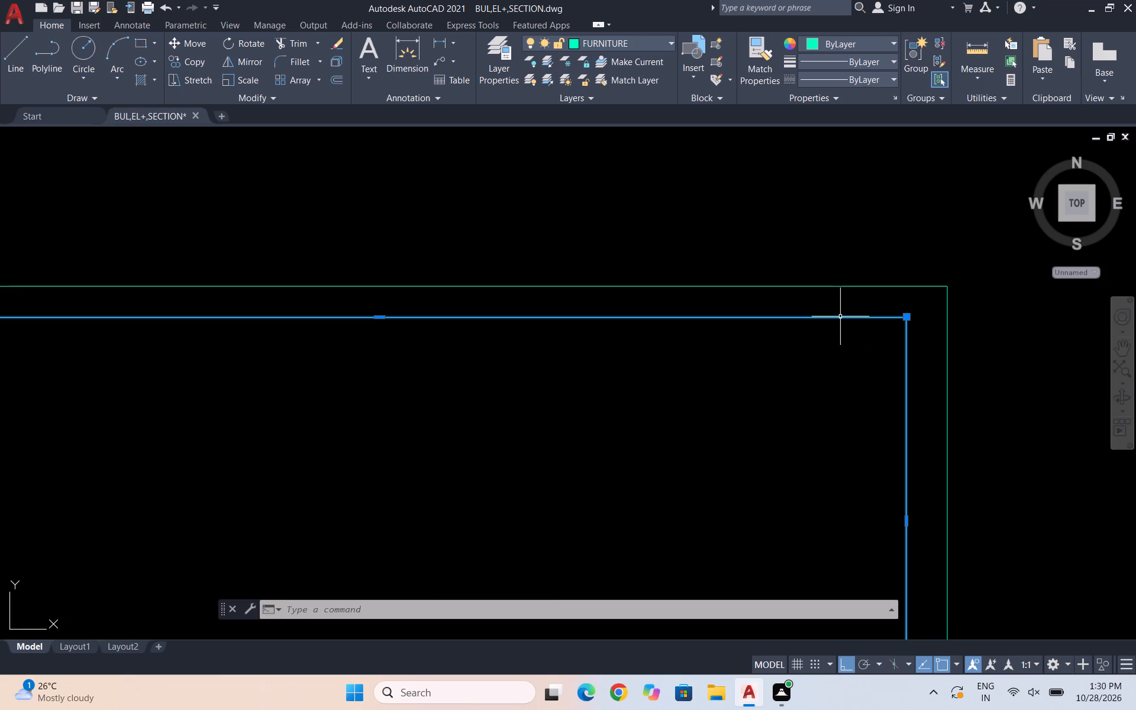
key(m)
key(Return)
scroll(948, 318, down, 1)
scroll(898, 405, down, 1)
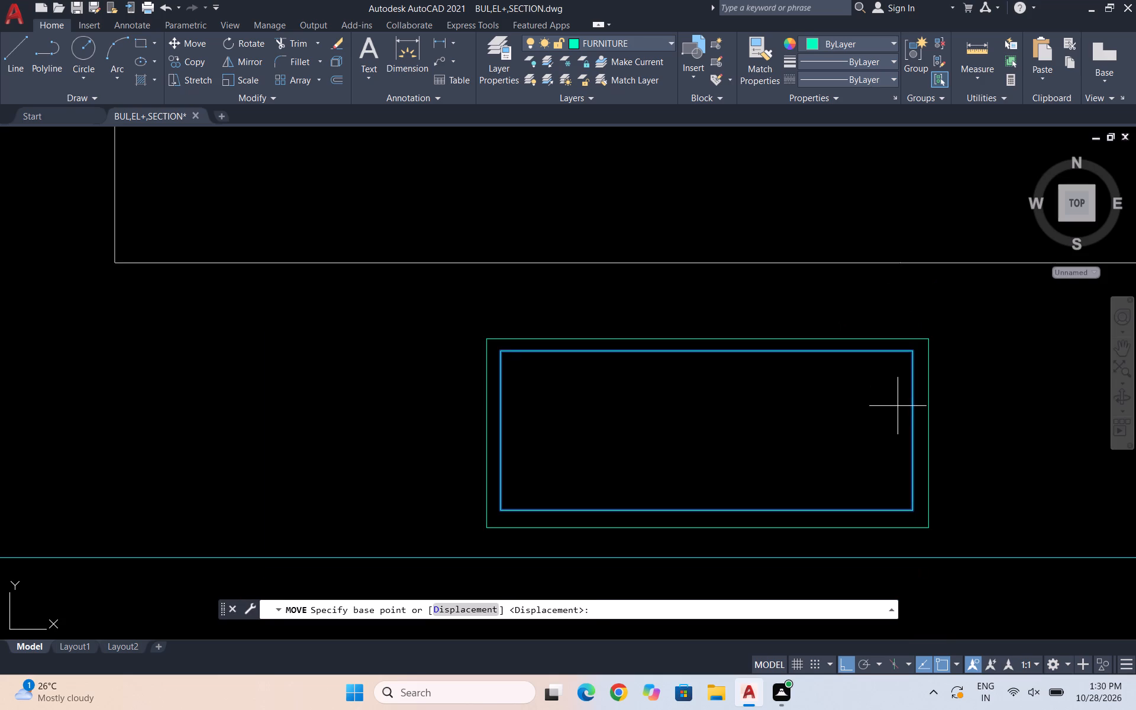
scroll(909, 517, up, 5)
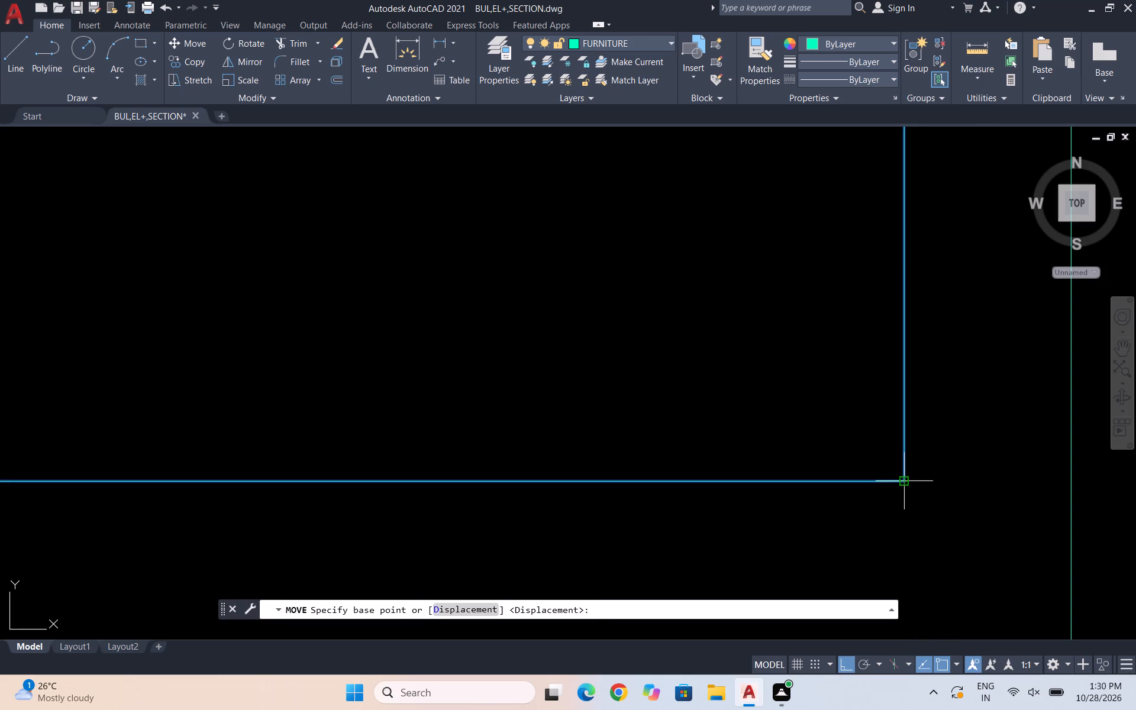
click(903, 483)
click(905, 538)
scroll(921, 534, down, 1)
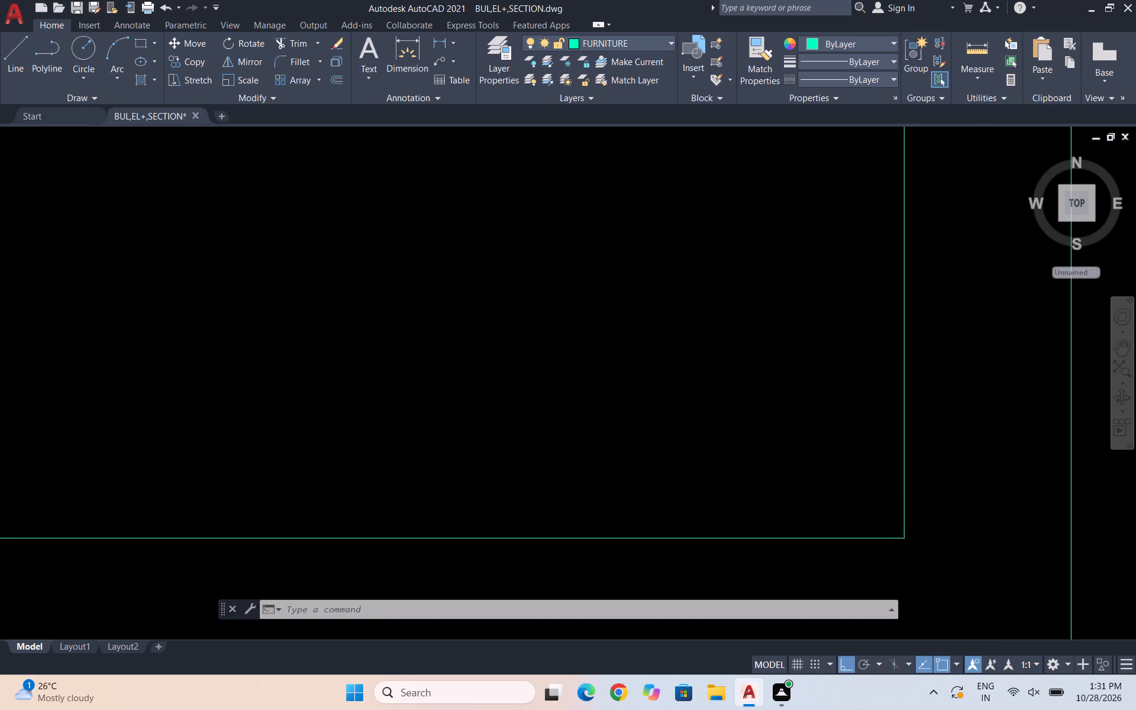
scroll(917, 540, down, 3)
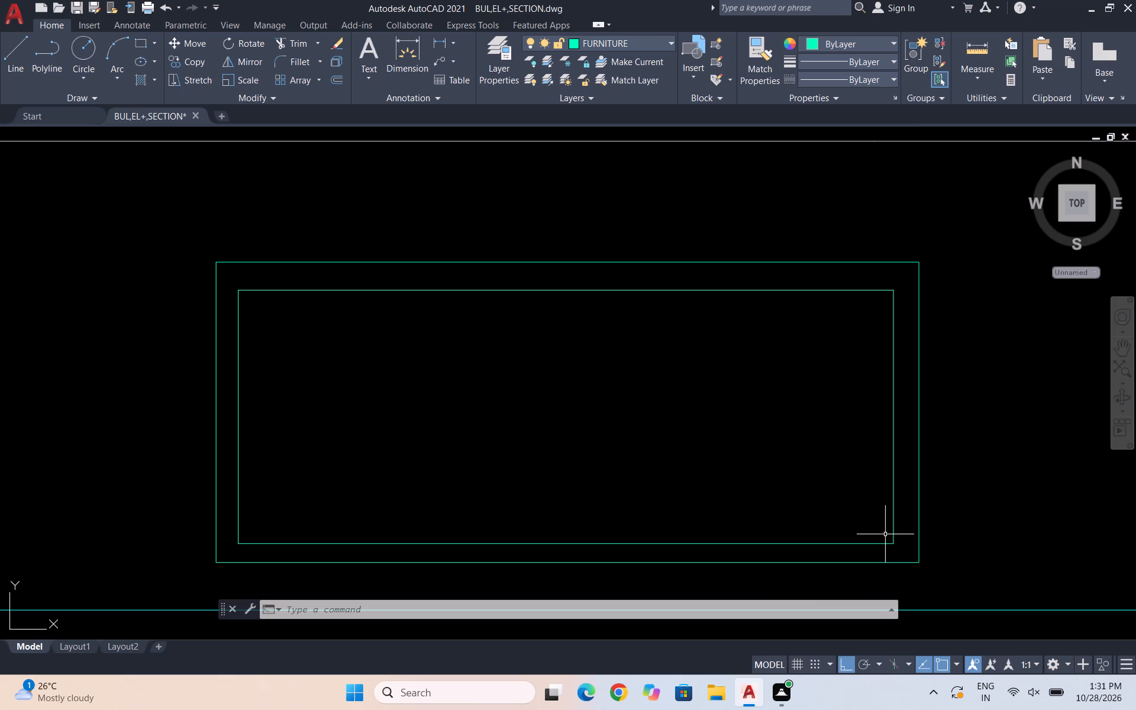
key(Escape)
Draw a vertical line between the midpoints of the inner rectangle's south and north edges, dividing the sink into two bowls.
key(l)
key(Return)
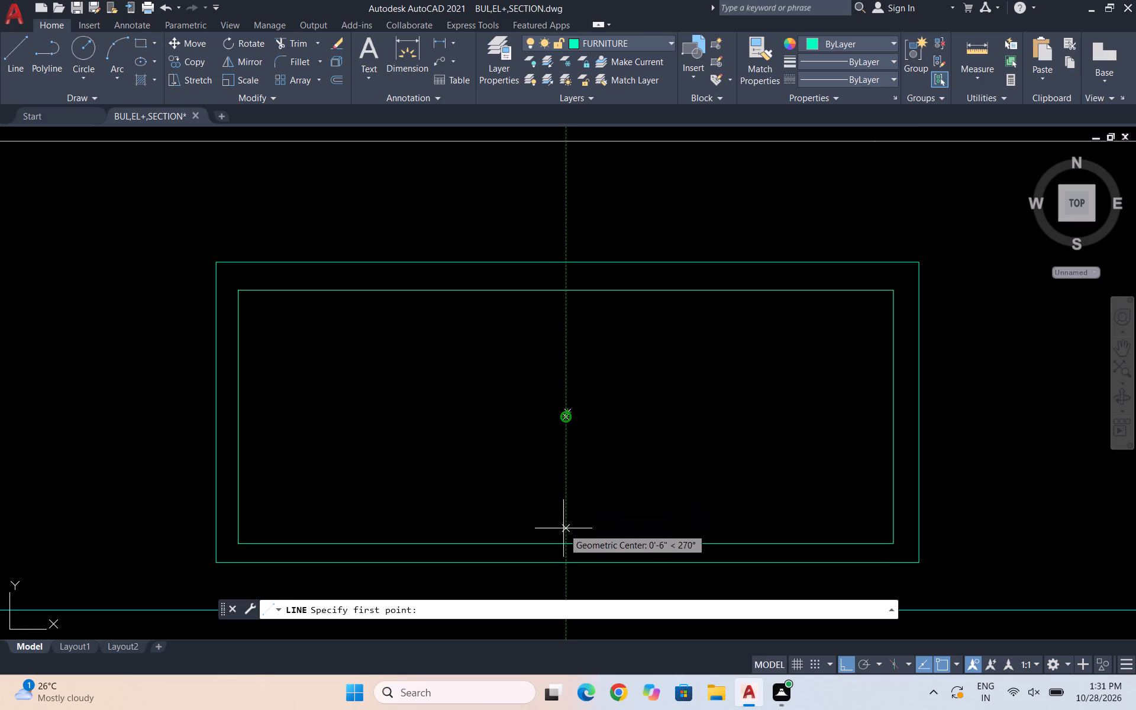
click(566, 548)
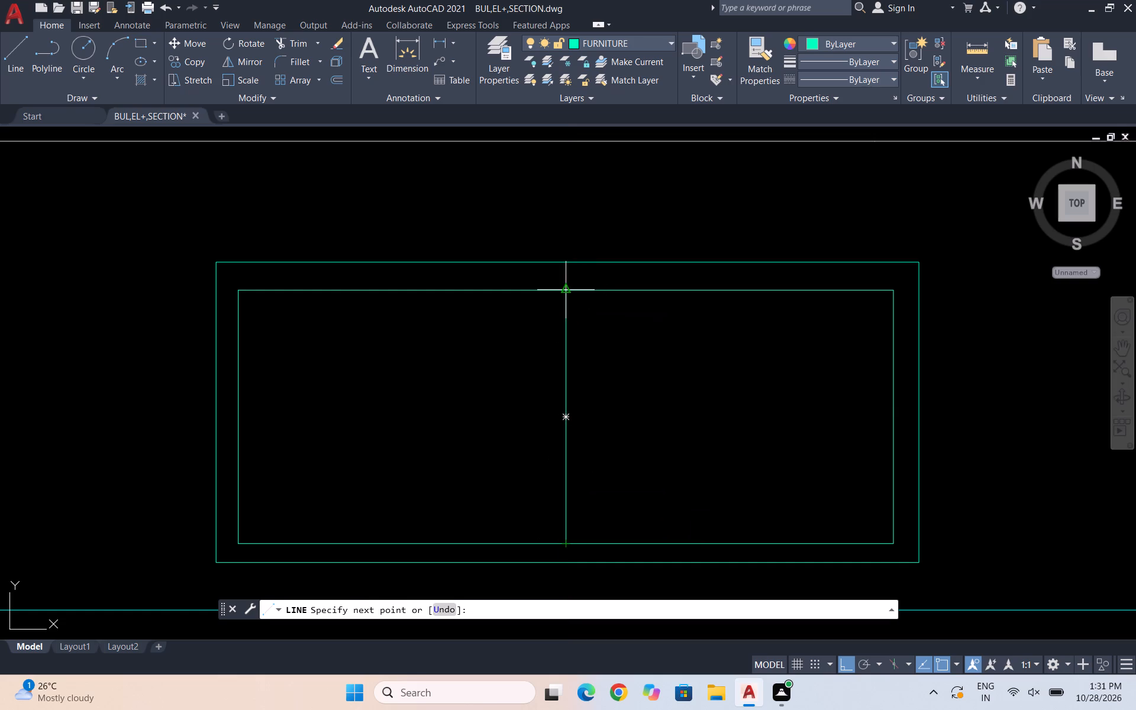
click(566, 291)
key(Escape)
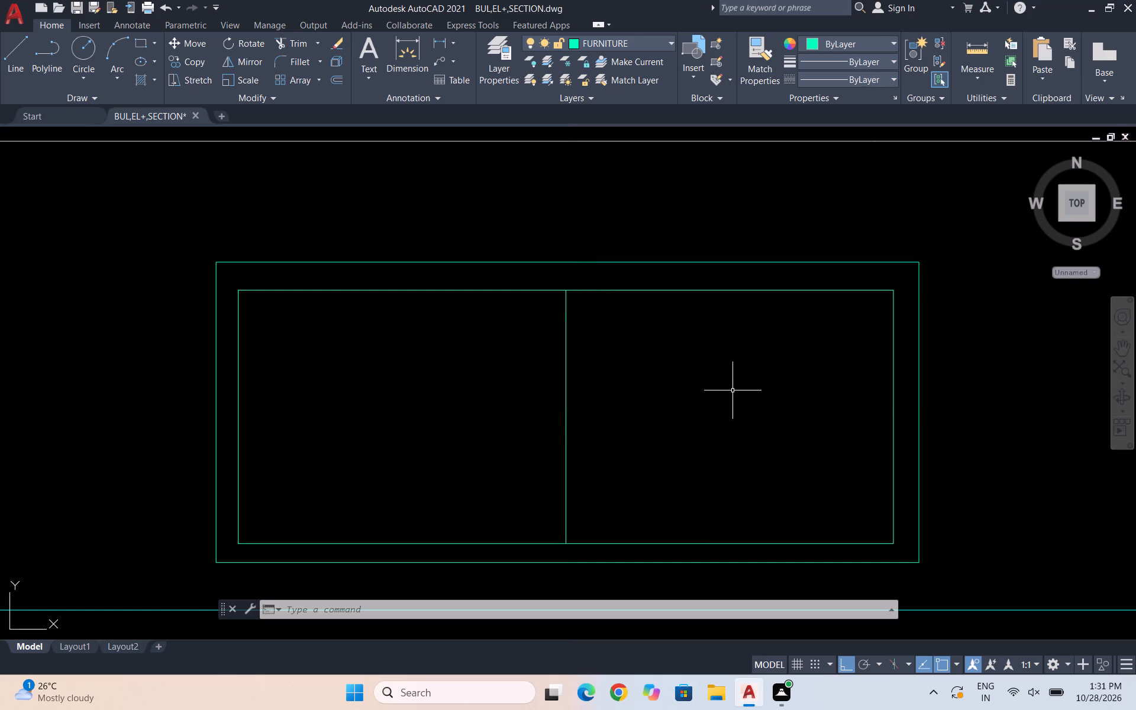
key(Escape)
Draw a short horizontal line in the northern part of the sink's east bowl, clear of the bowl's edges.
key(l)
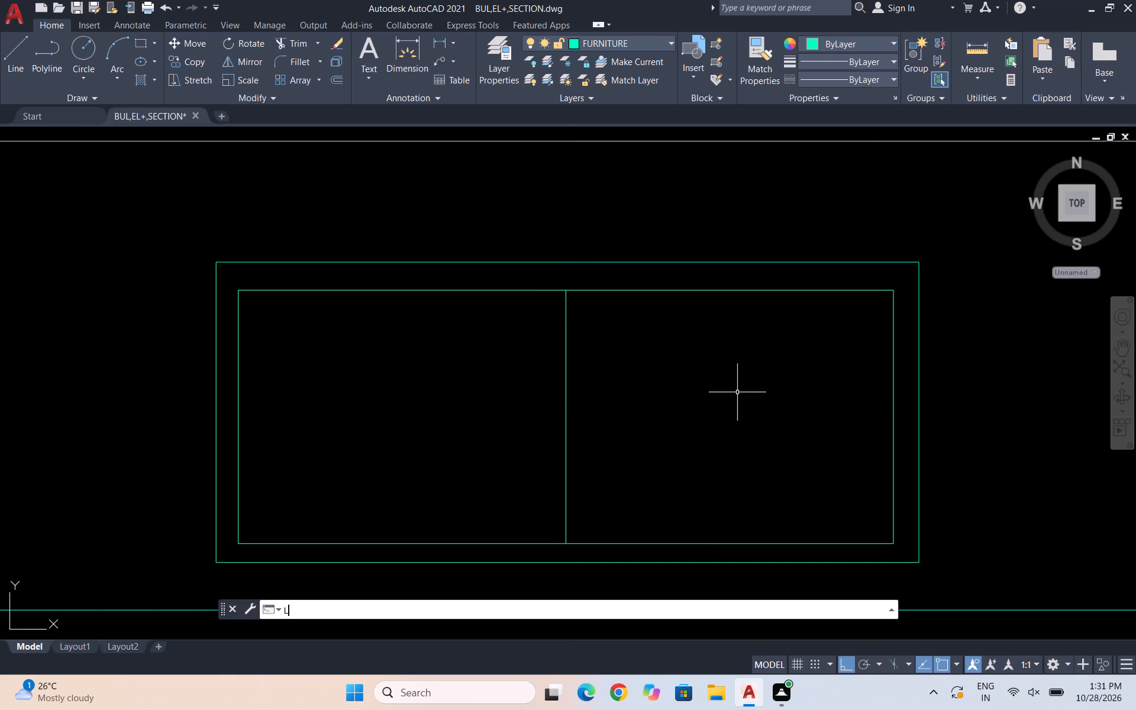
key(Return)
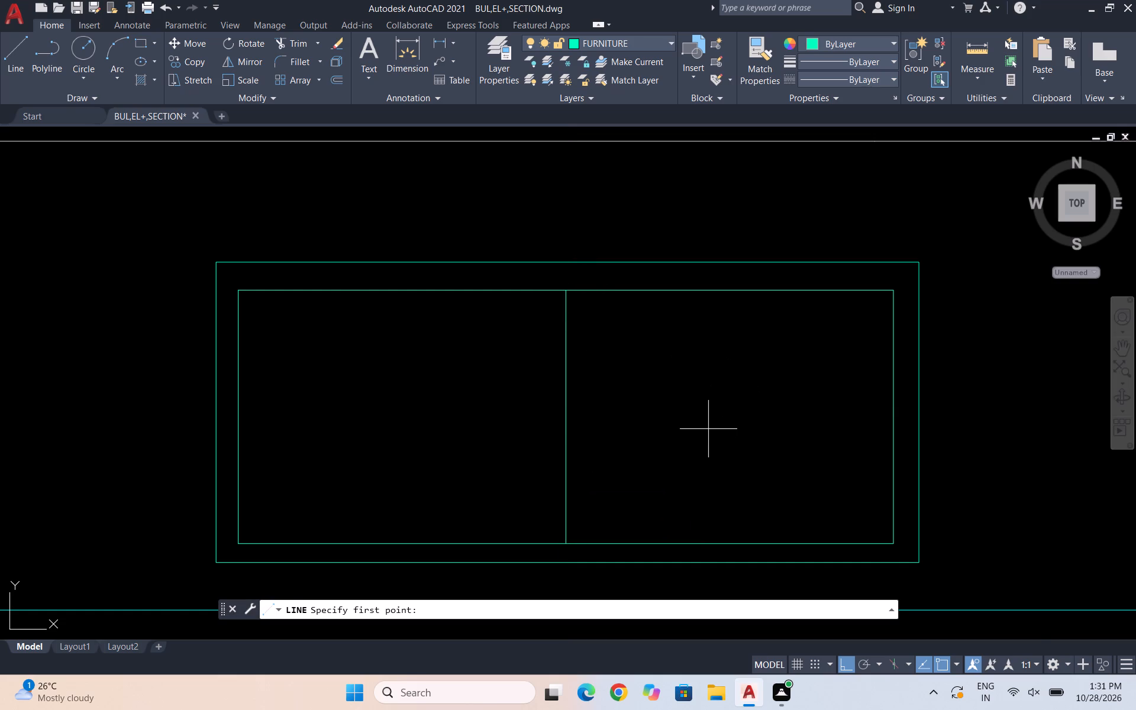
scroll(708, 429, up, 1)
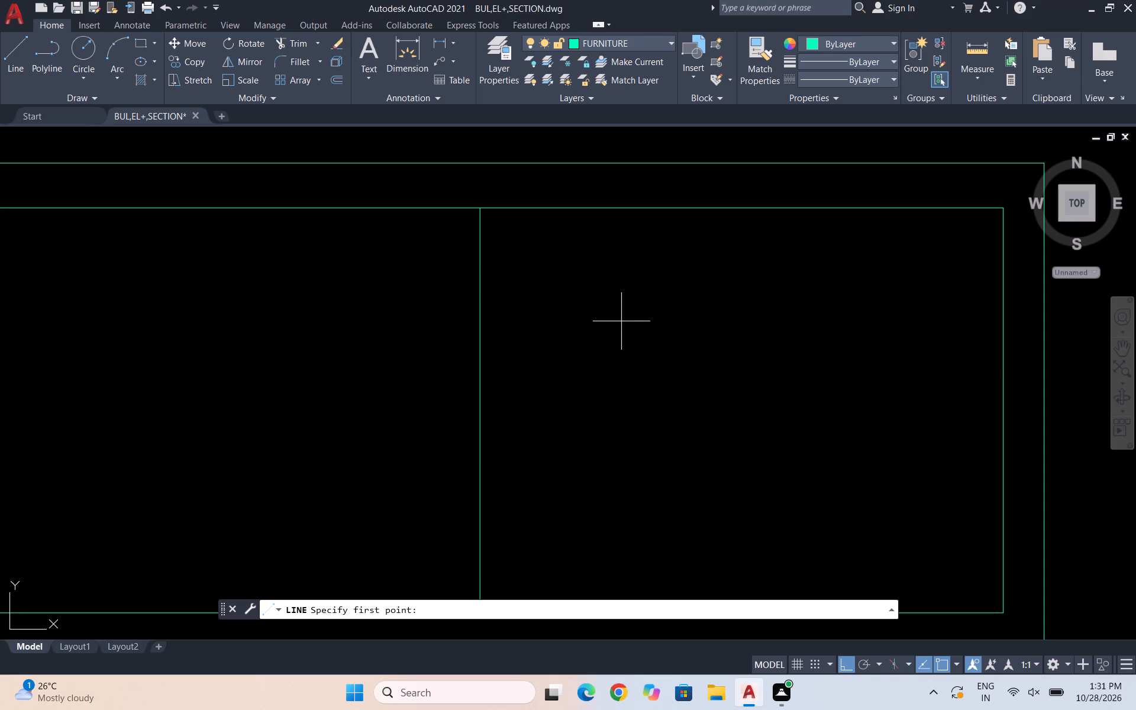
click(621, 321)
click(869, 316)
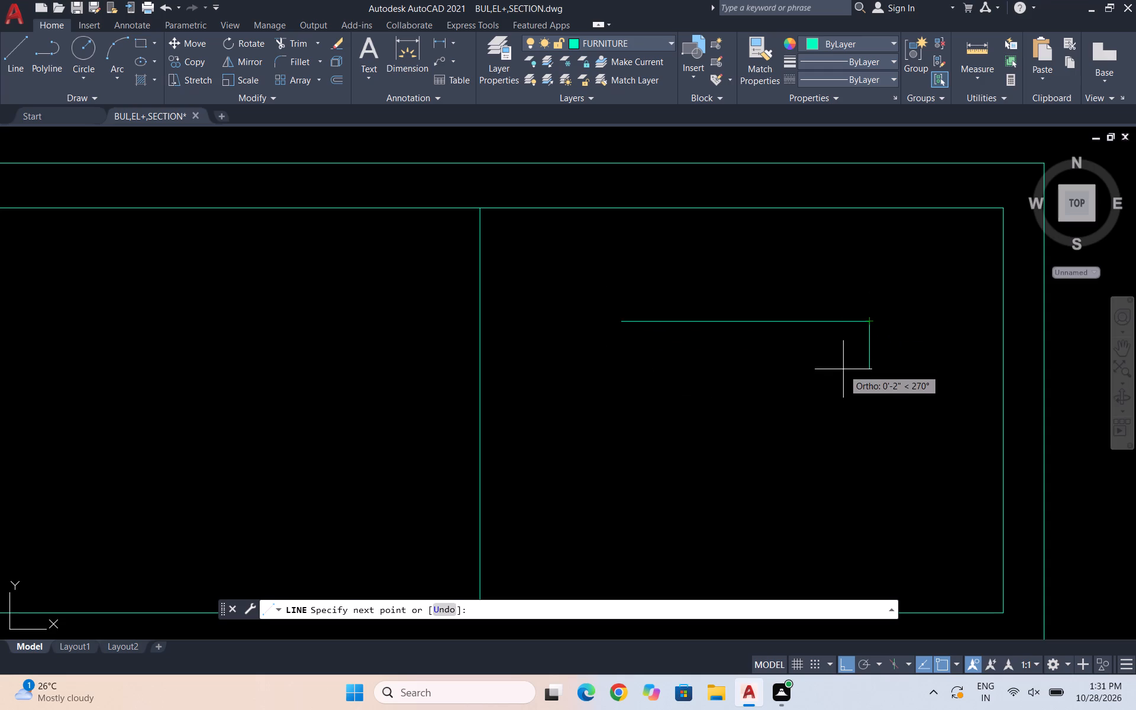
key(Escape)
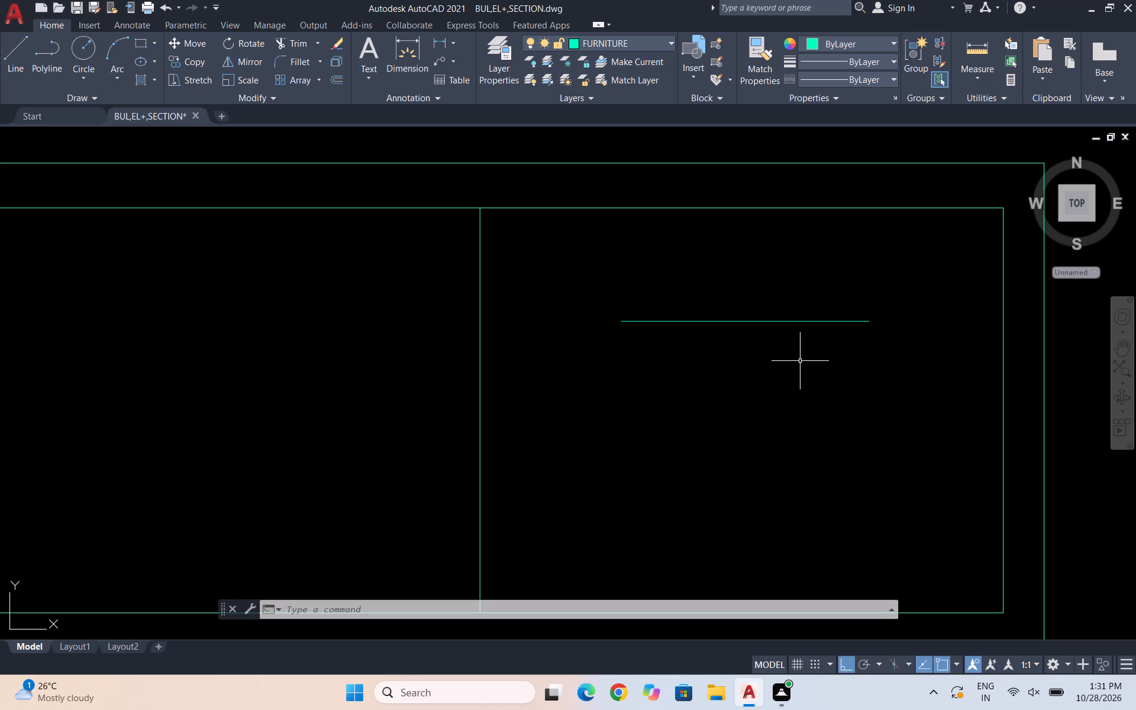
Copy the short horizontal line from its midpoint about 6" south within the east bowl.
click(828, 372)
click(682, 254)
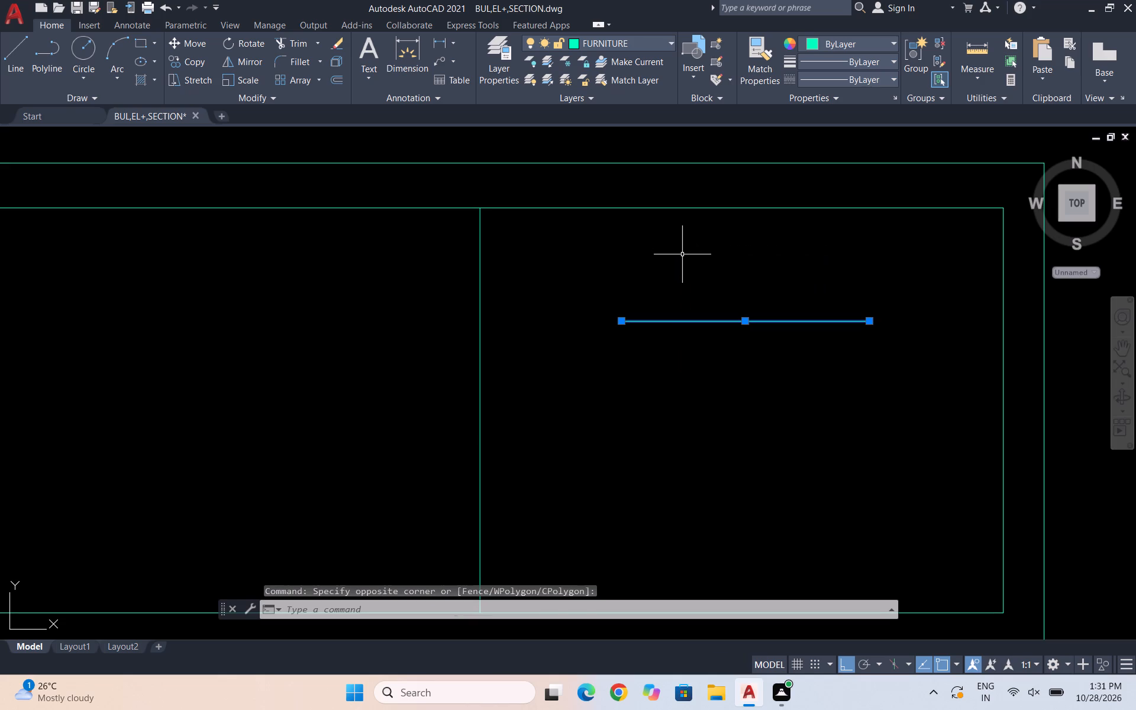
text(CO)
key(Return)
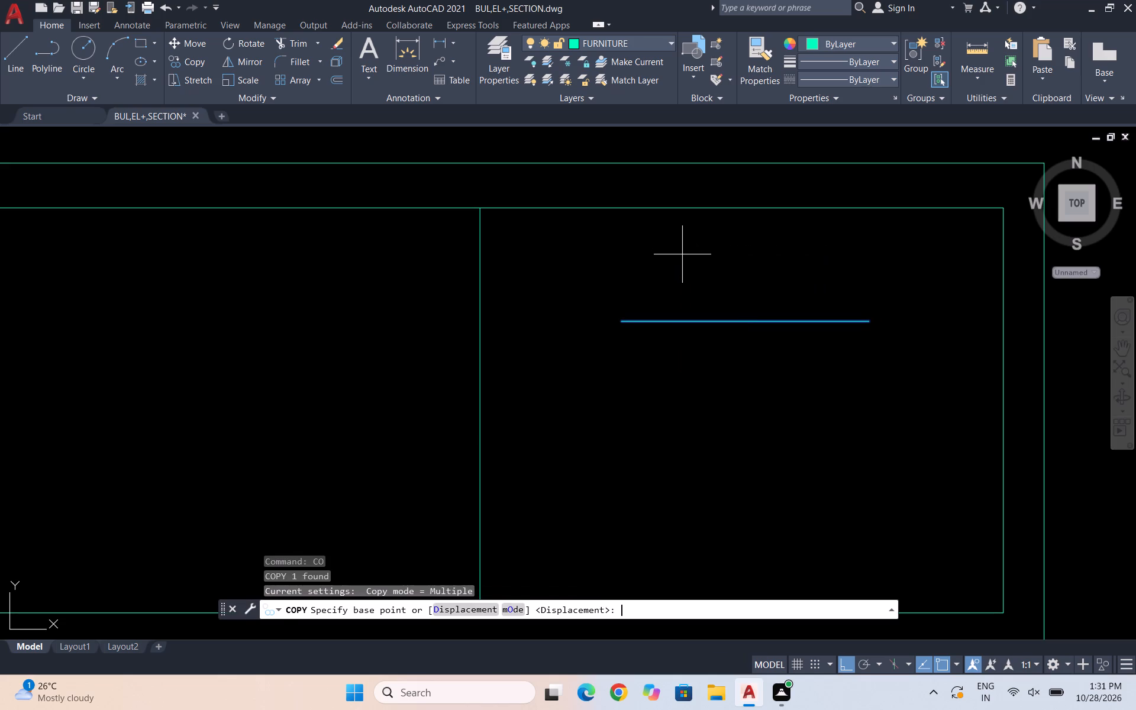
click(749, 321)
scroll(747, 459, down, 2)
scroll(745, 469, up, 1)
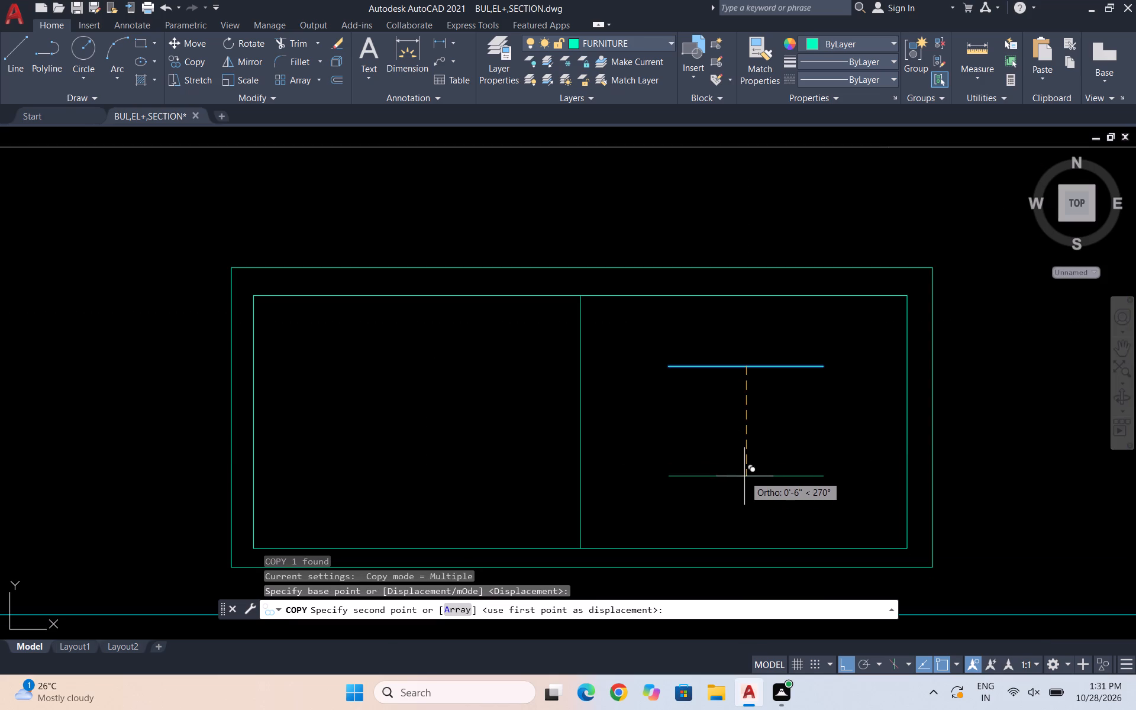
click(744, 478)
key(Escape)
scroll(771, 443, up, 1)
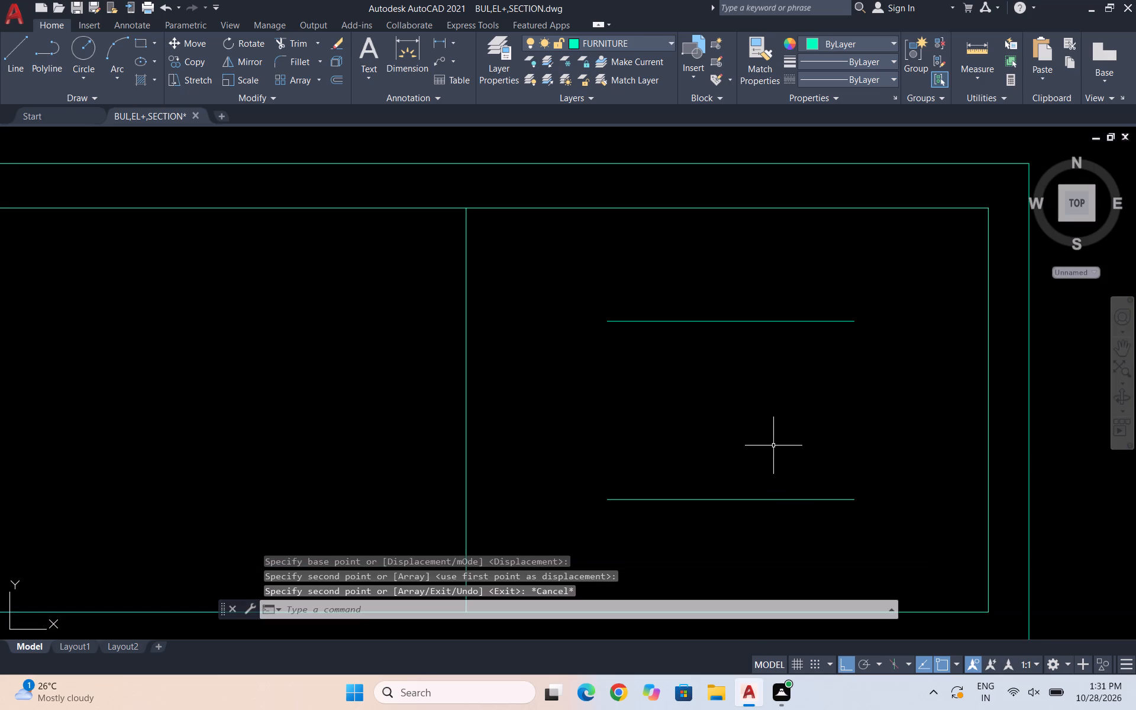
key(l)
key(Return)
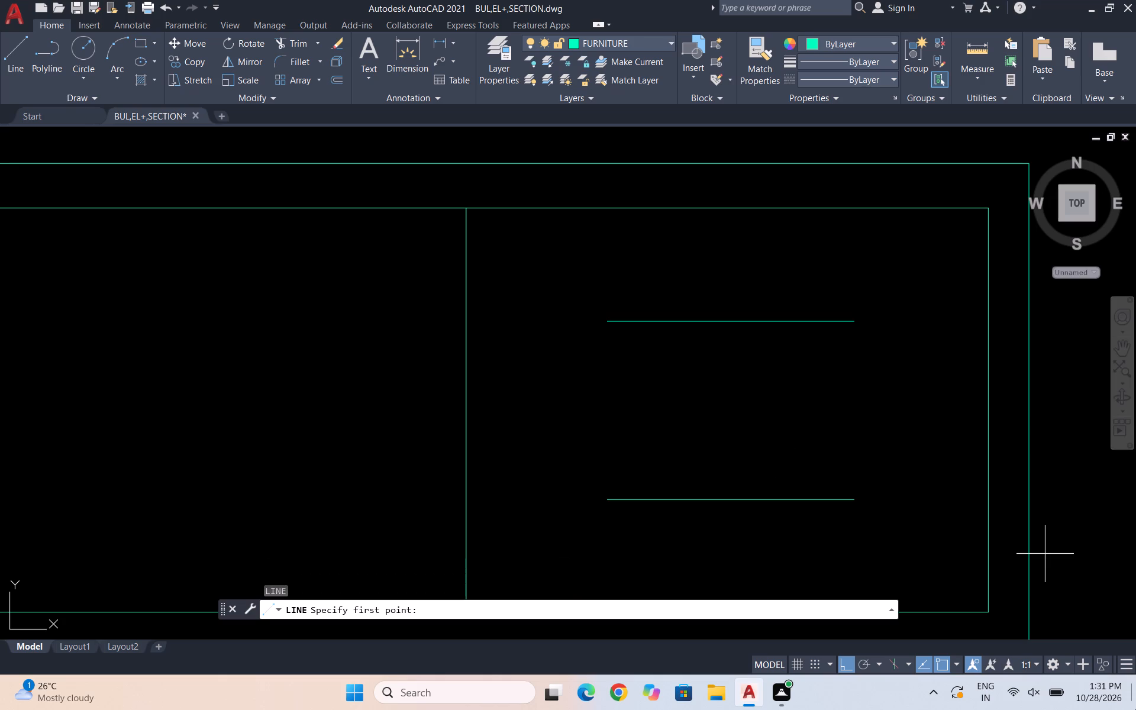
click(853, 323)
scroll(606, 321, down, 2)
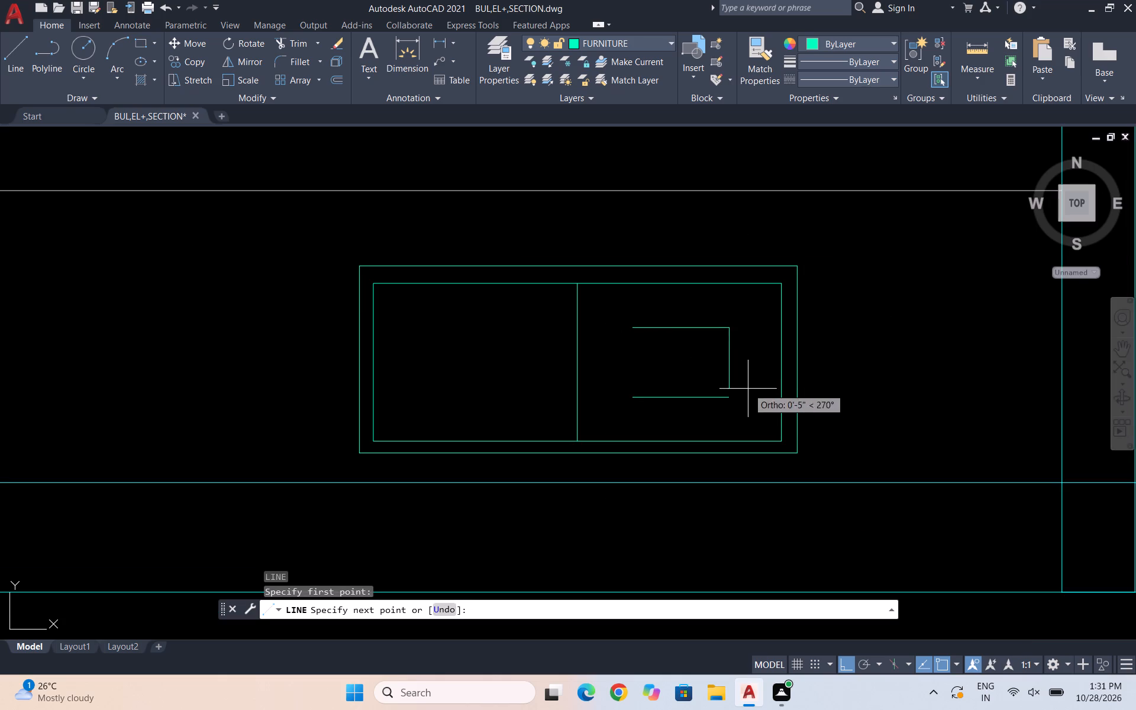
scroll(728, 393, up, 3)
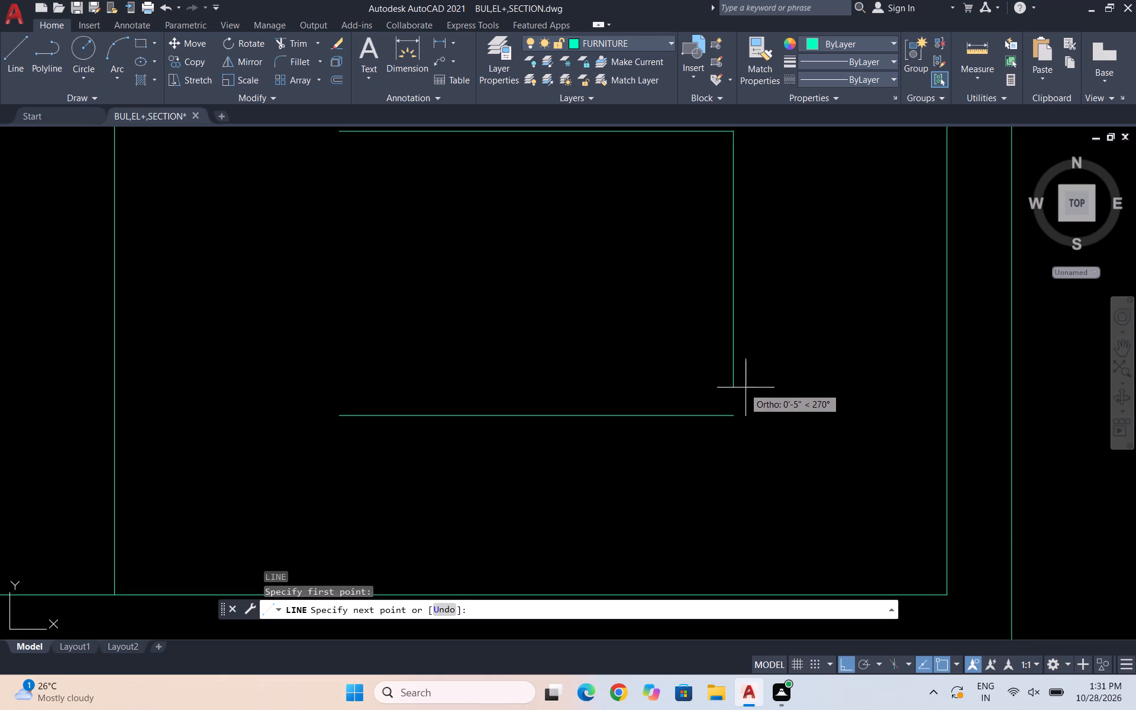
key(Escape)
Draw a vertical line joining the east ends of the two short horizontal lines in the east bowl.
scroll(743, 418, down, 1)
key(l)
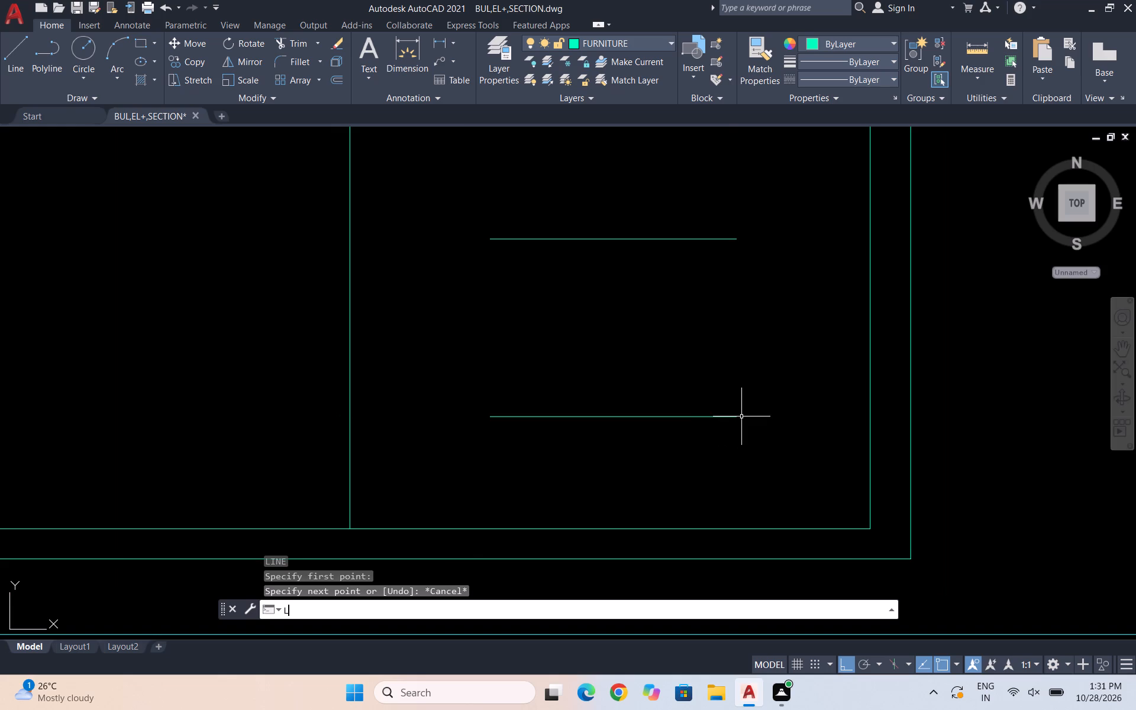
key(Return)
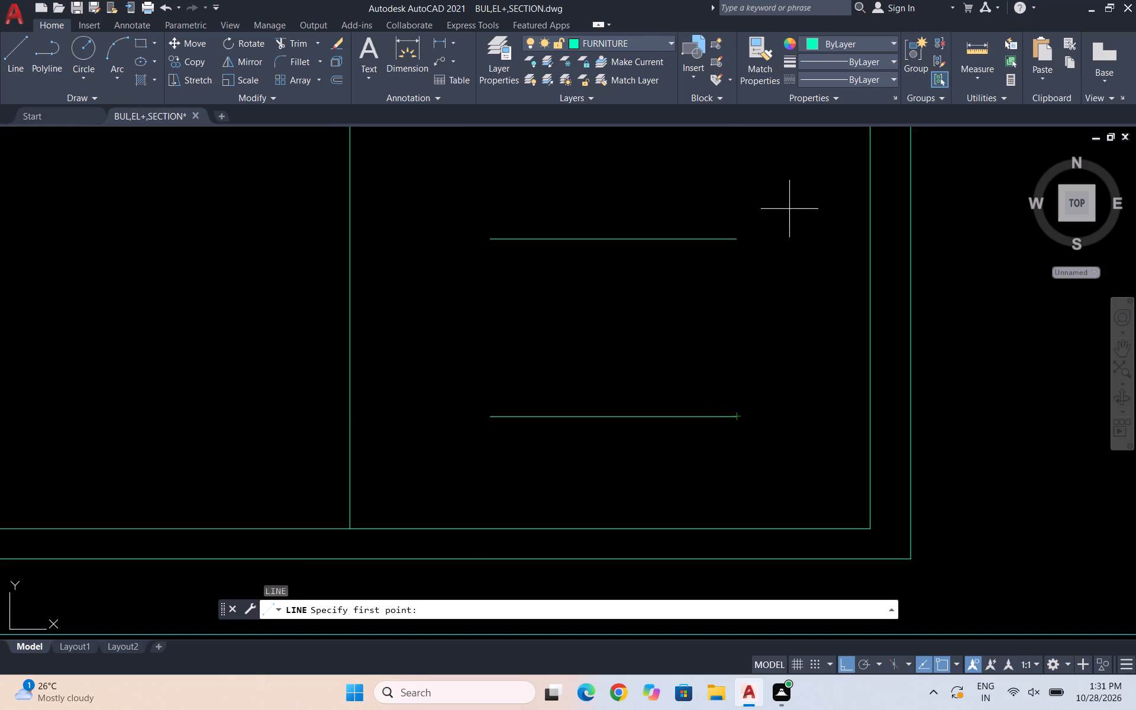
click(737, 240)
click(733, 420)
key(Escape)
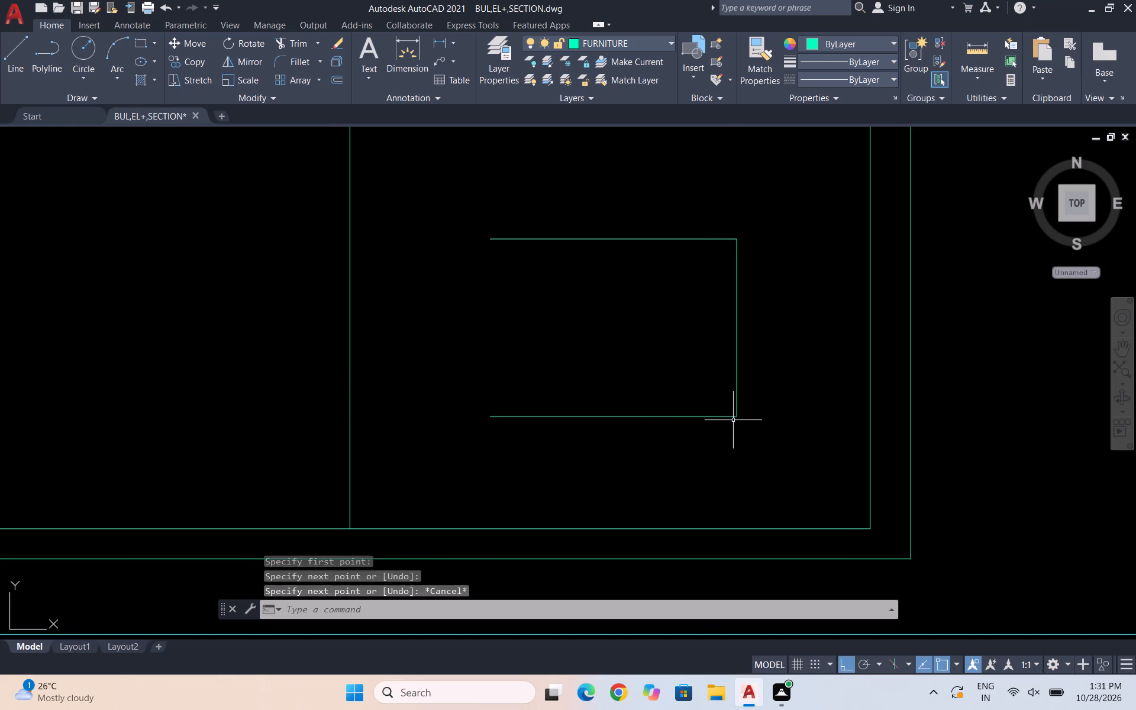
Move the short vertical line about 2" east, away from the ends of the two horizontal lines.
drag(758, 346, 709, 337)
click(628, 332)
key(m)
key(Return)
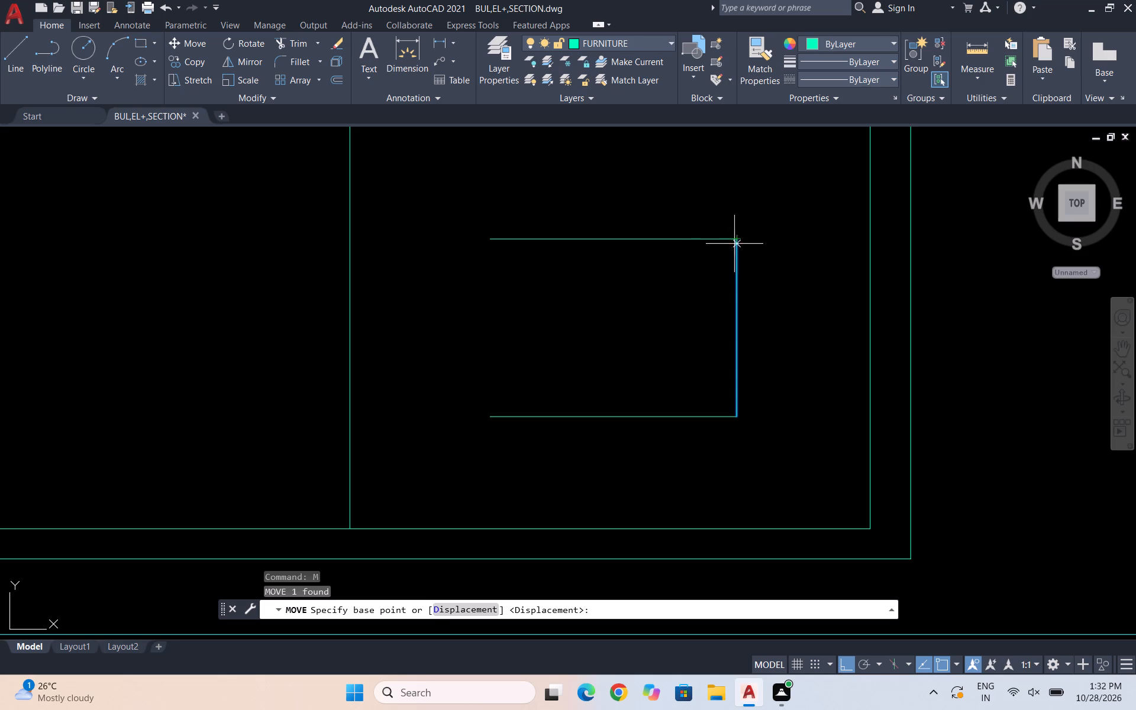
click(738, 240)
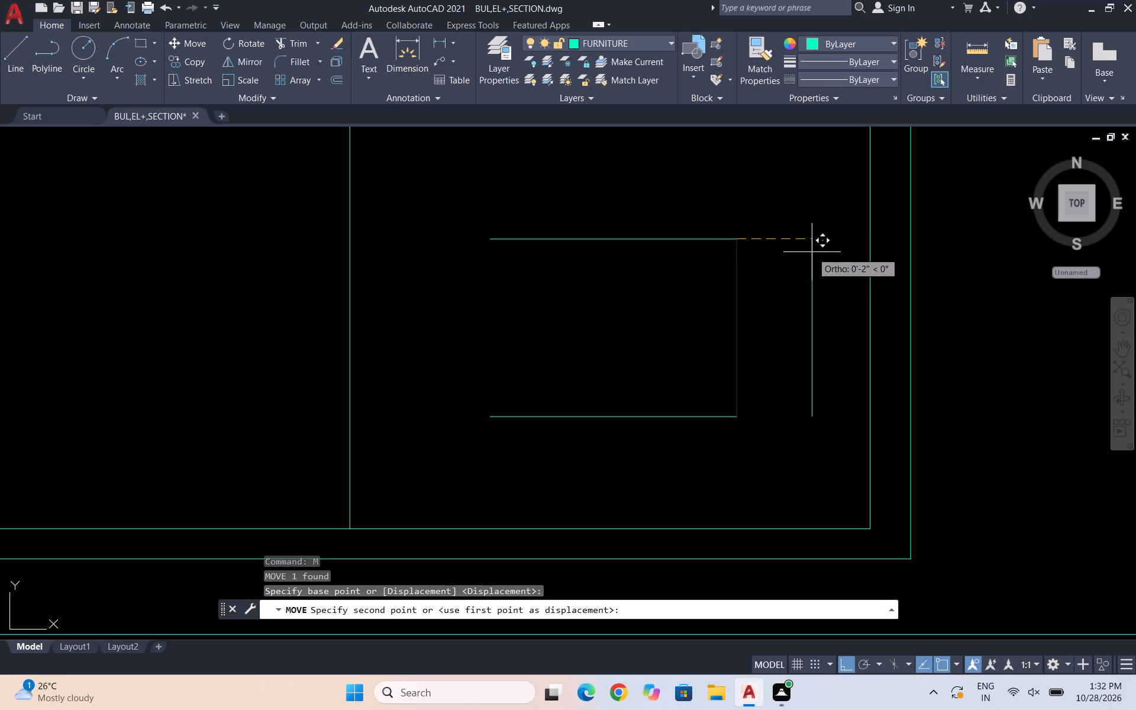
click(812, 252)
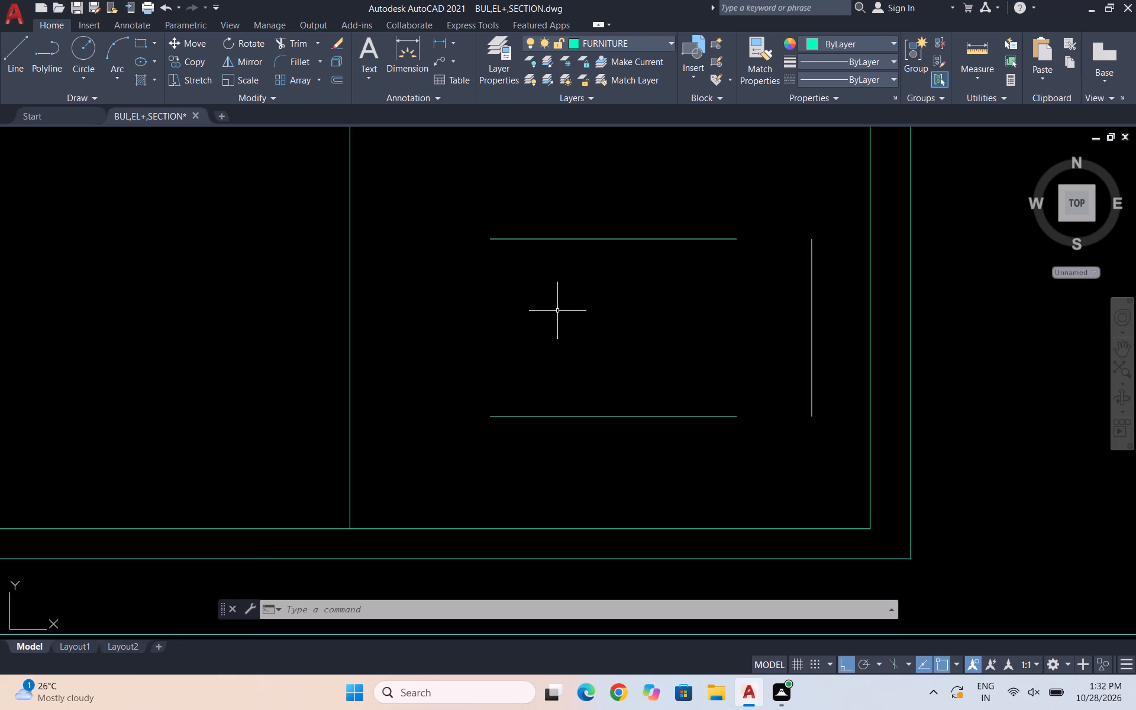
key(Escape)
Copy the short vertical line from its midpoint about 1' west, between the bowl divider and the two horizontal lines.
drag(846, 319, 827, 319)
click(745, 313)
key(c)
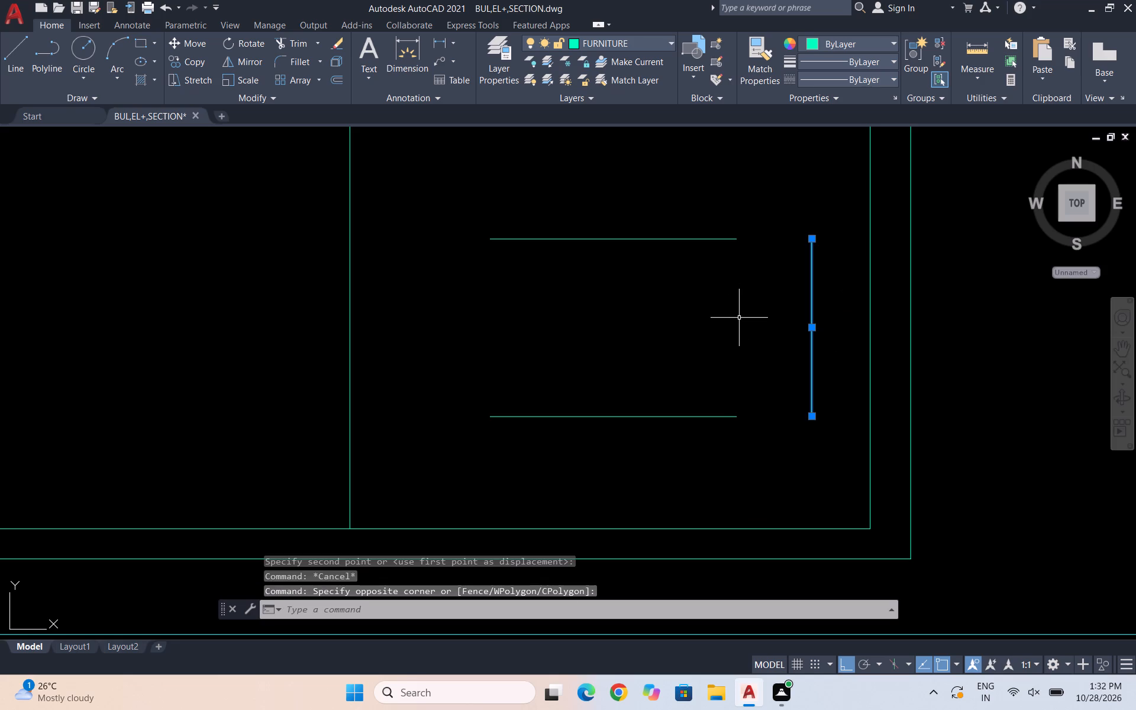
key(o)
key(Return)
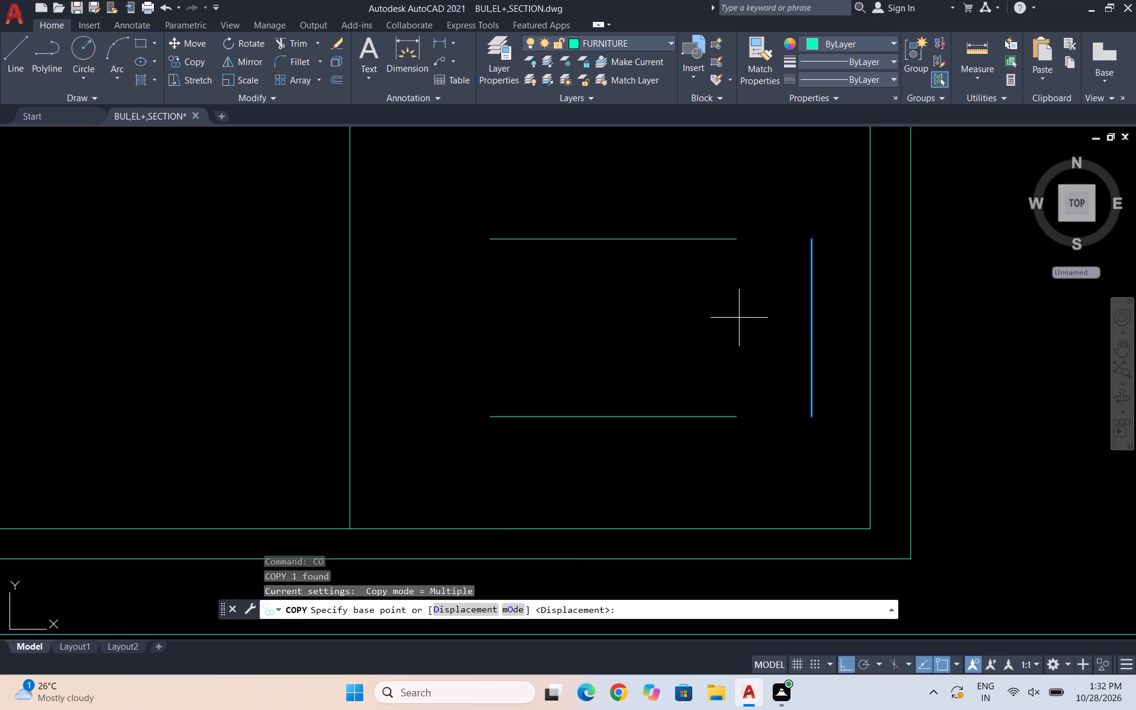
scroll(683, 379, down, 3)
scroll(630, 411, down, 2)
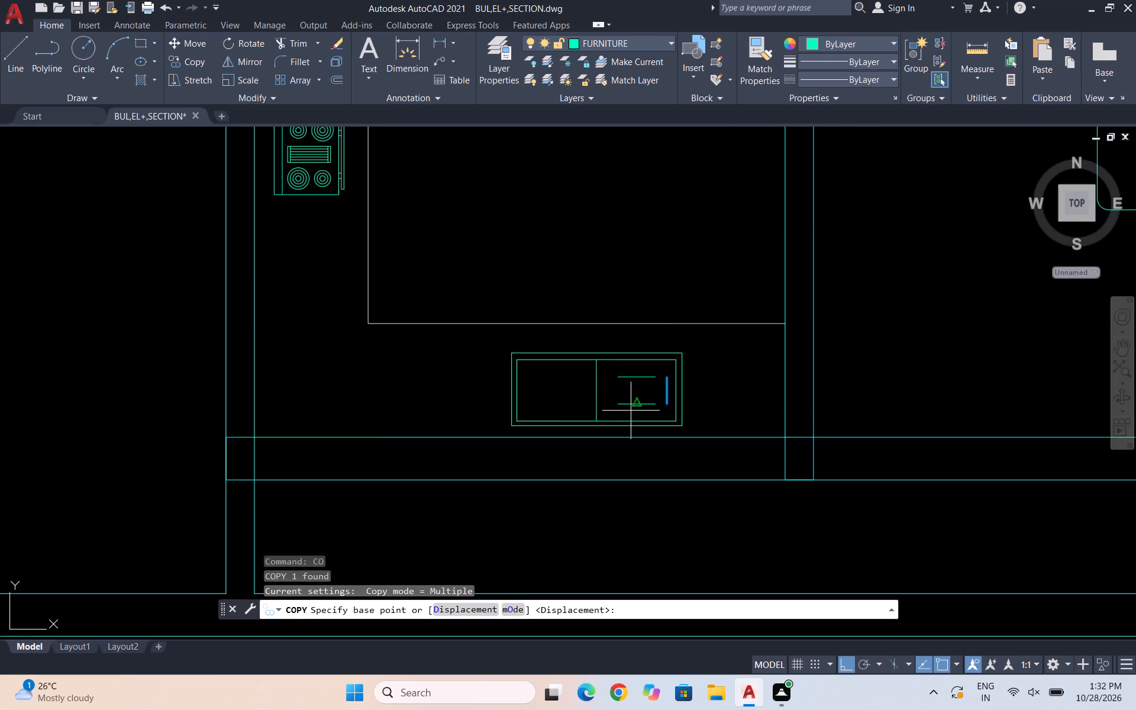
scroll(631, 410, down, 3)
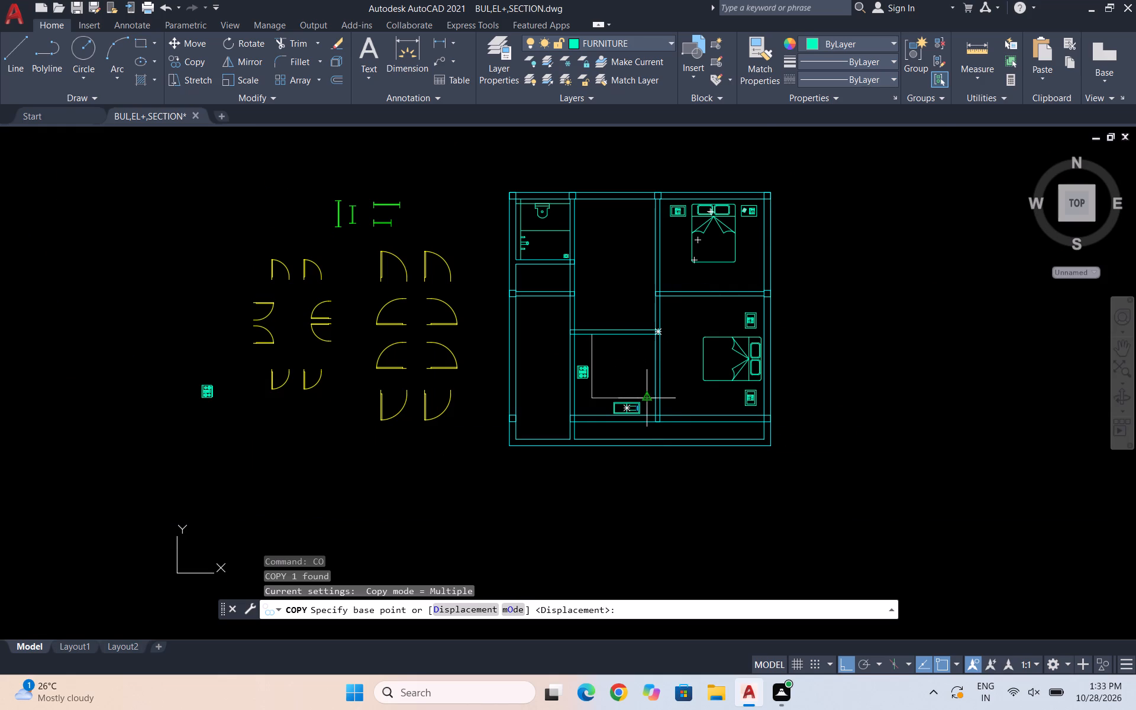
scroll(648, 397, up, 6)
scroll(591, 438, up, 3)
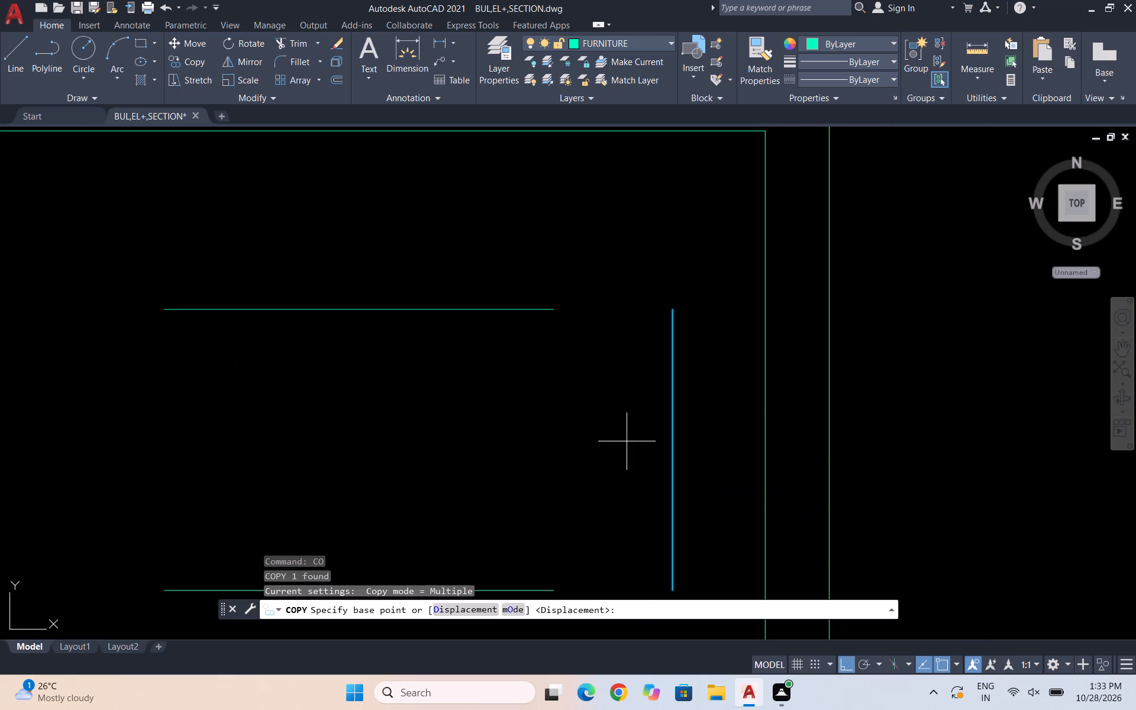
scroll(648, 421, down, 3)
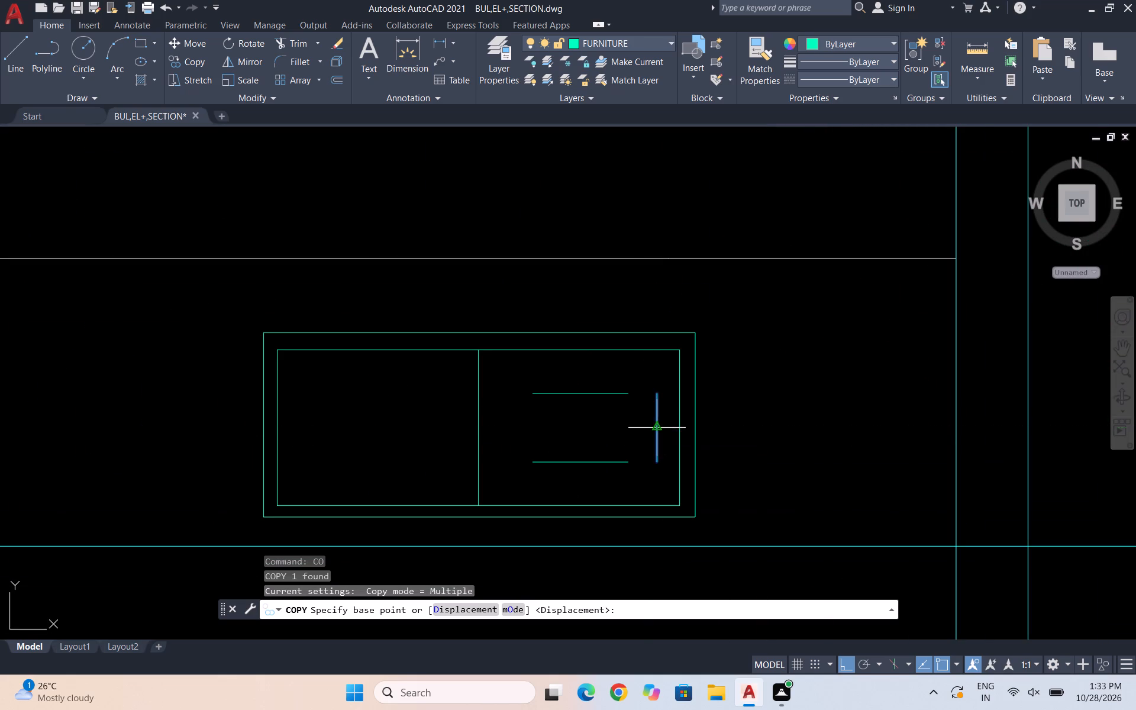
click(655, 429)
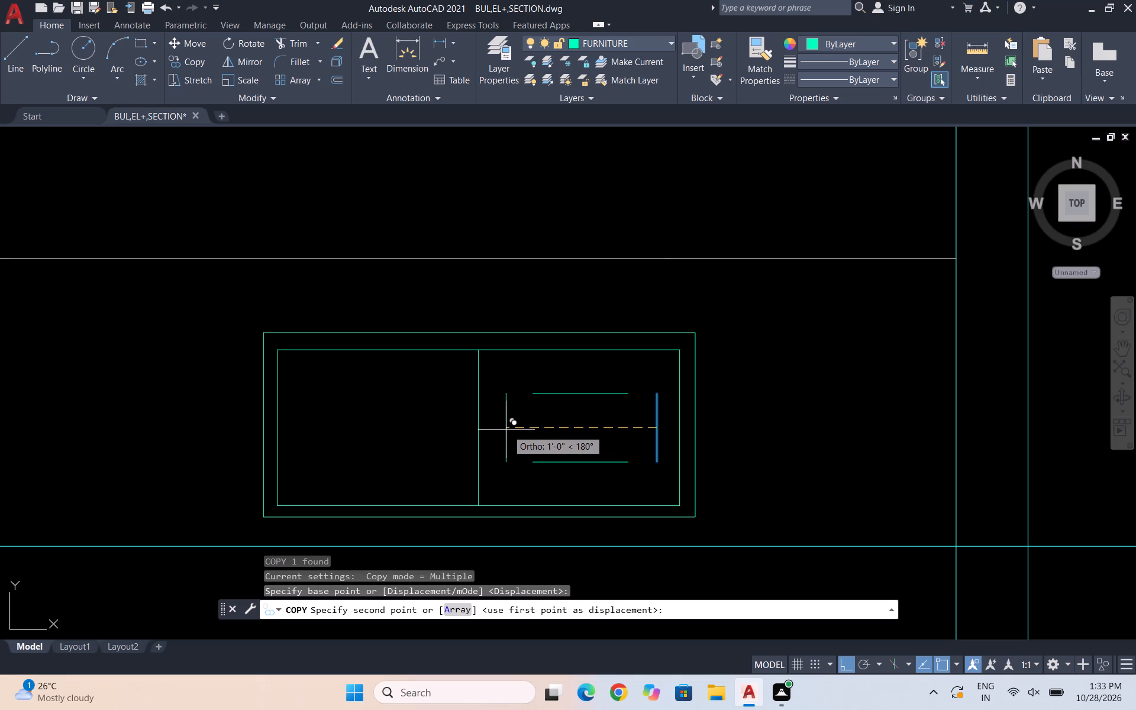
click(499, 430)
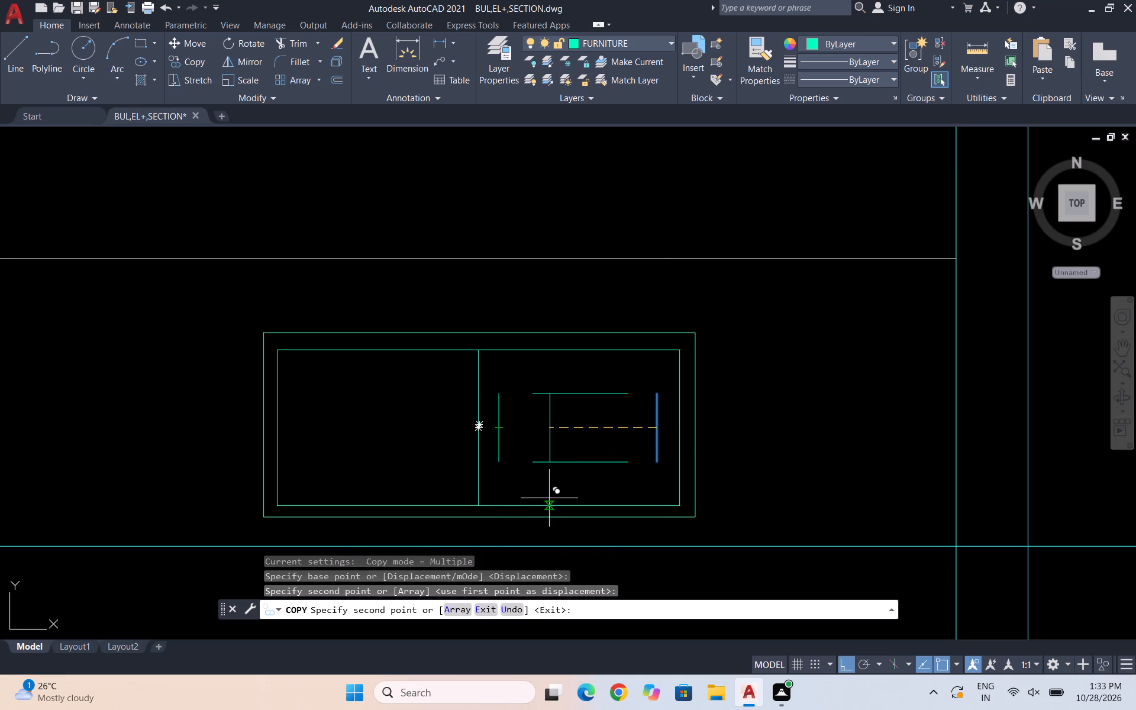
key(Escape)
Draw two diagonal lines from the east ends of the short horizontal lines to the midpoint of the east vertical line.
scroll(586, 472, up, 1)
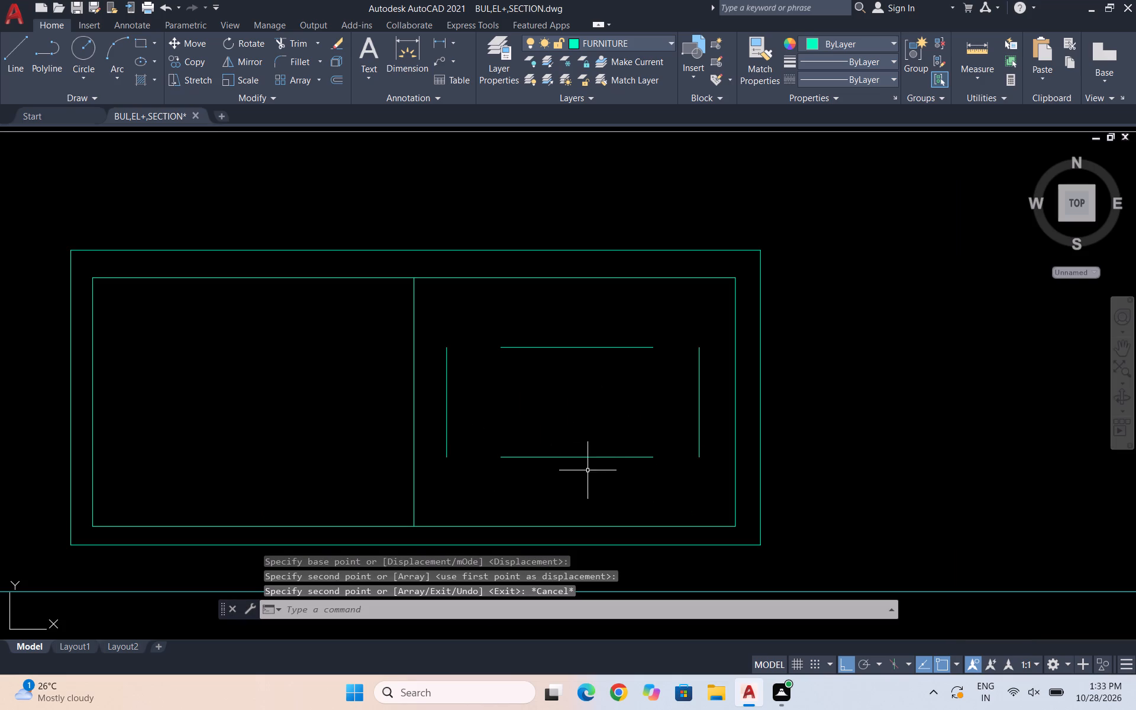
key(l)
key(Return)
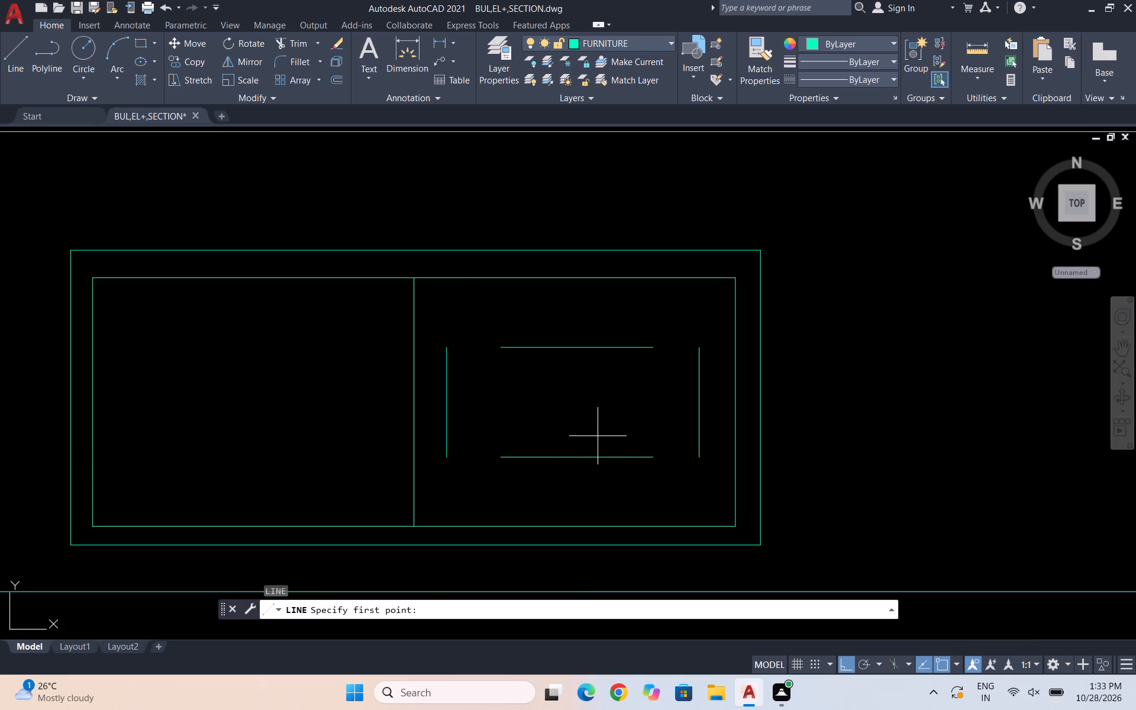
click(656, 347)
click(699, 406)
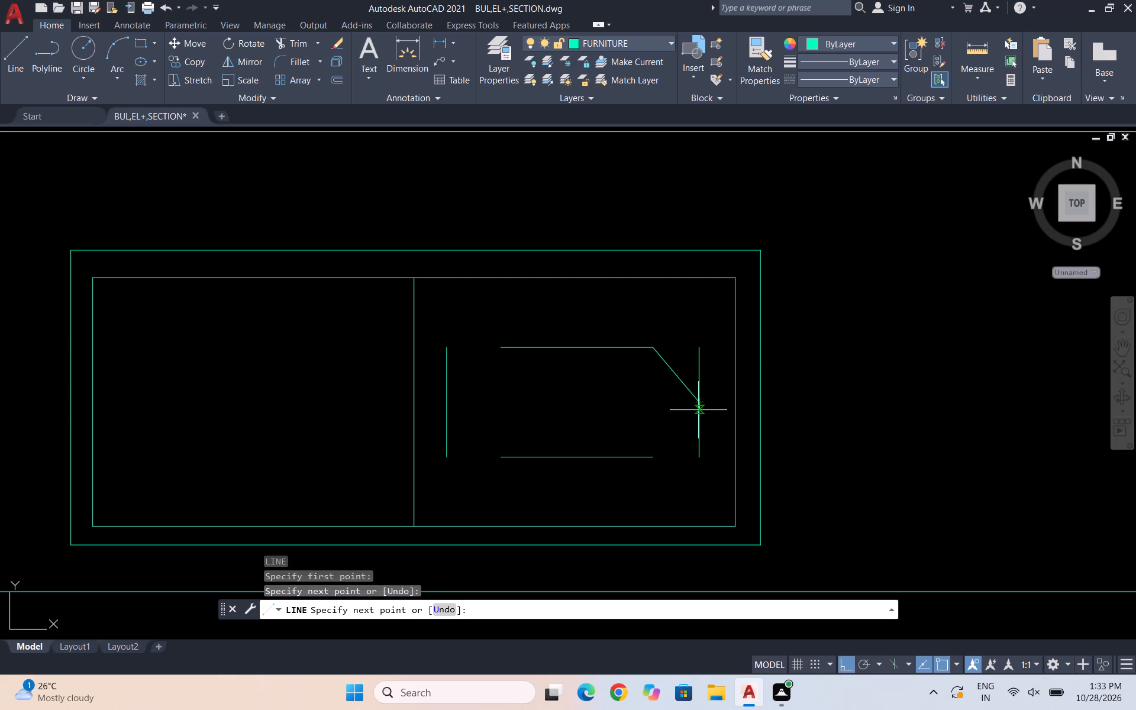
key(Escape)
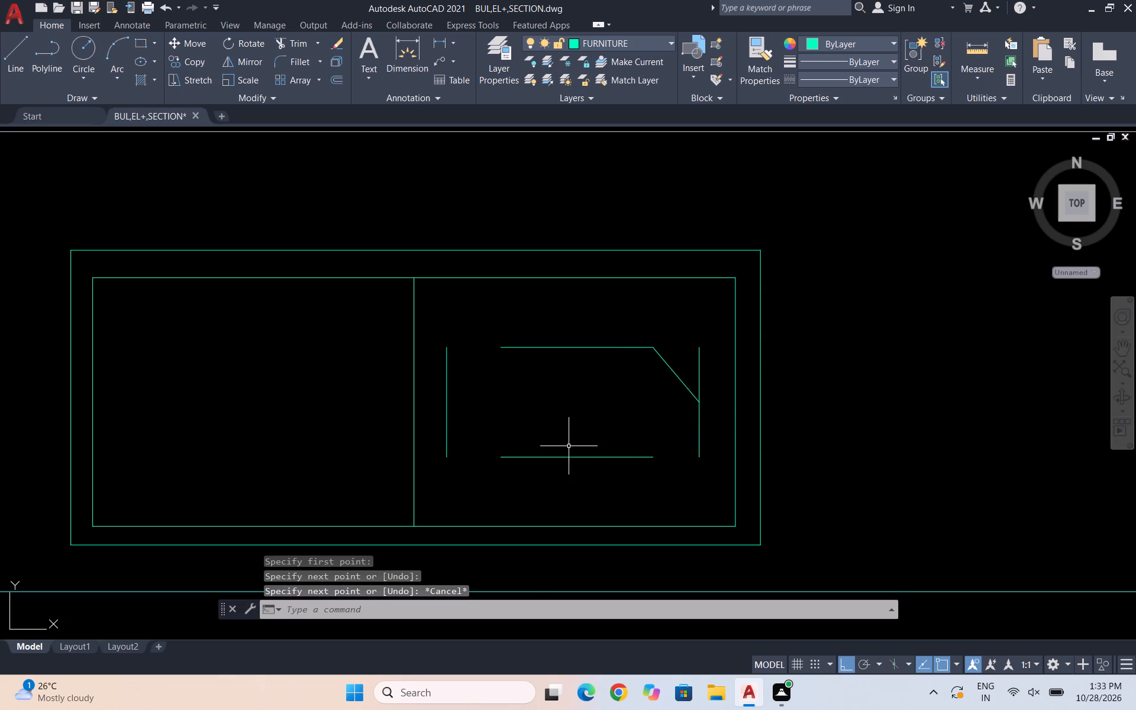
key(space)
click(654, 456)
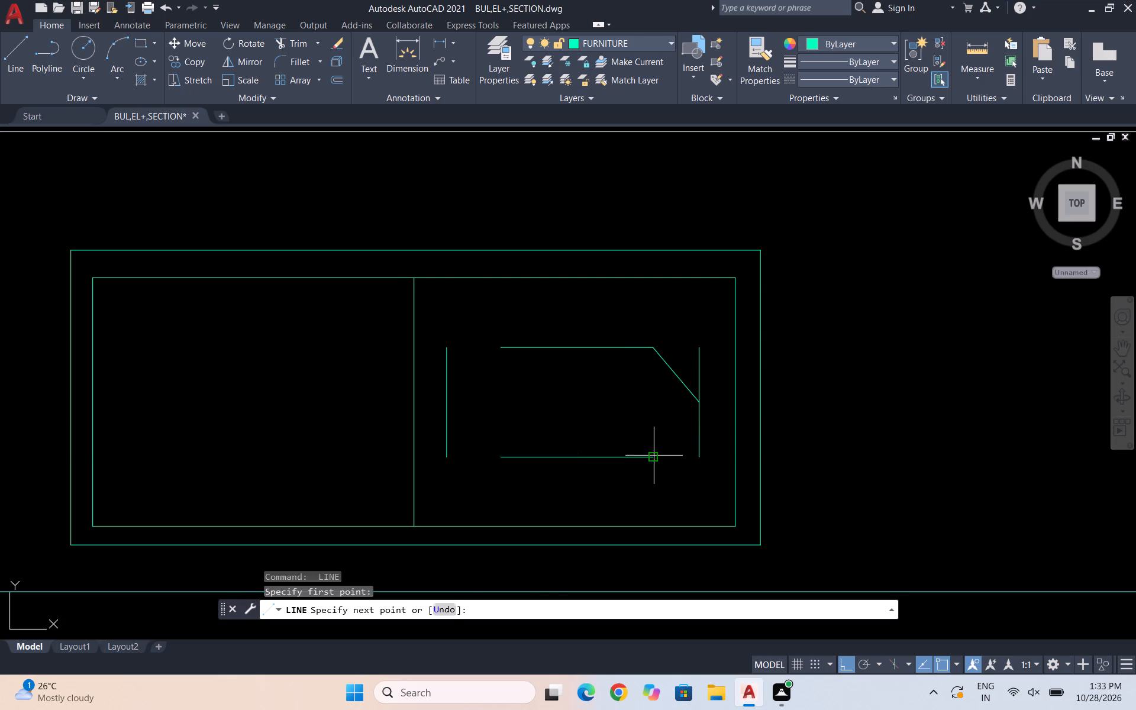
click(699, 402)
key(Escape)
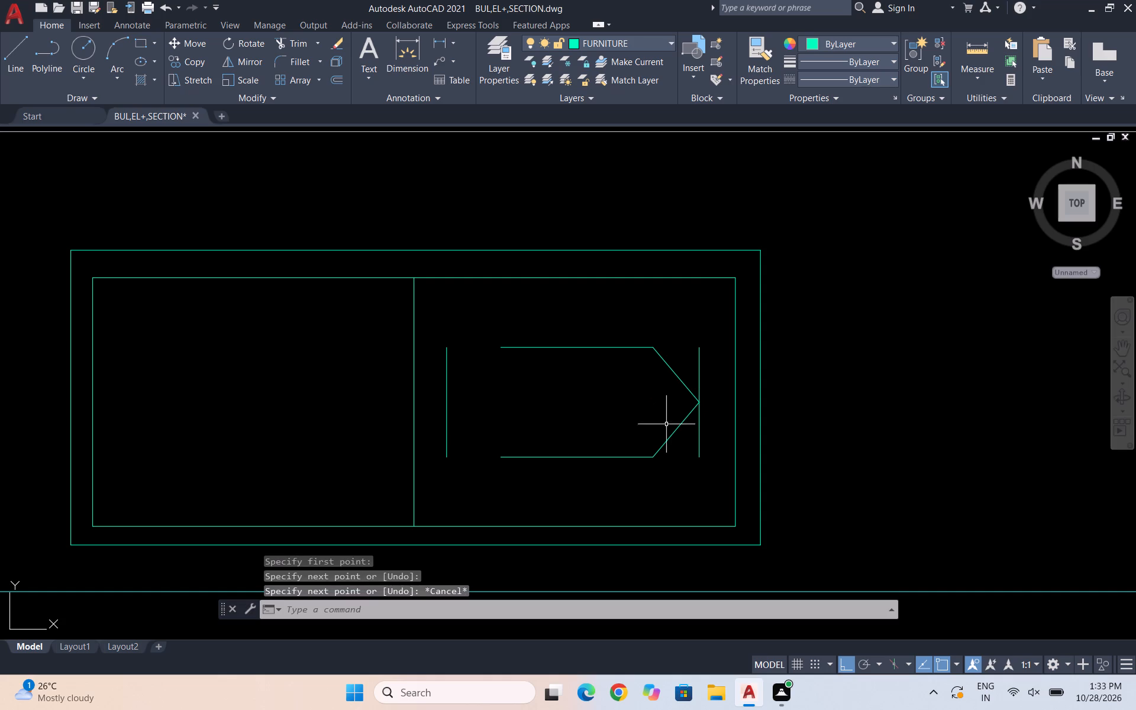
Draw two diagonal lines from the west ends of the short horizontal lines to the midpoint of the west vertical line.
key(space)
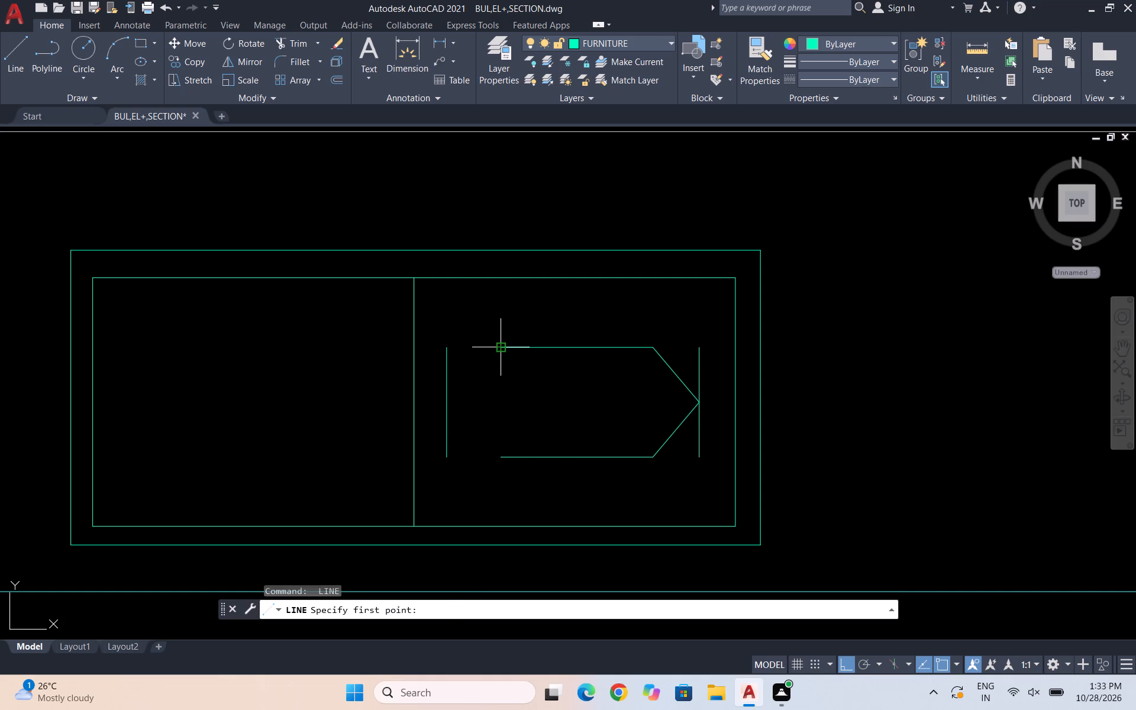
click(501, 346)
click(448, 405)
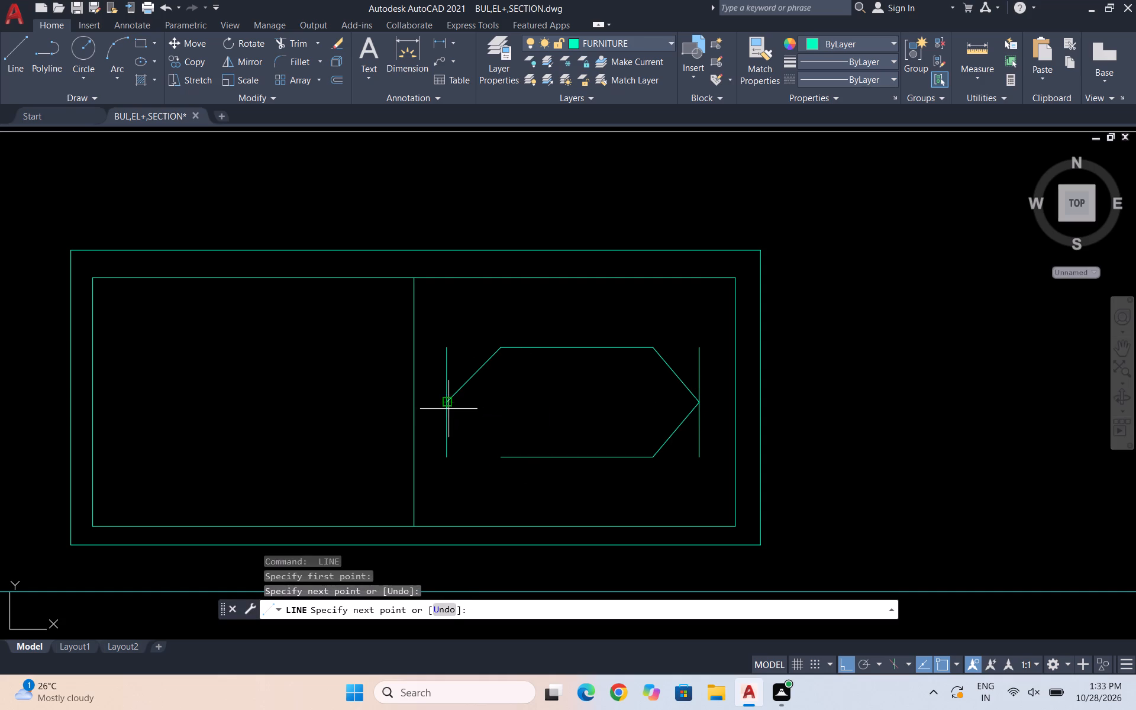
key(Escape)
key(space)
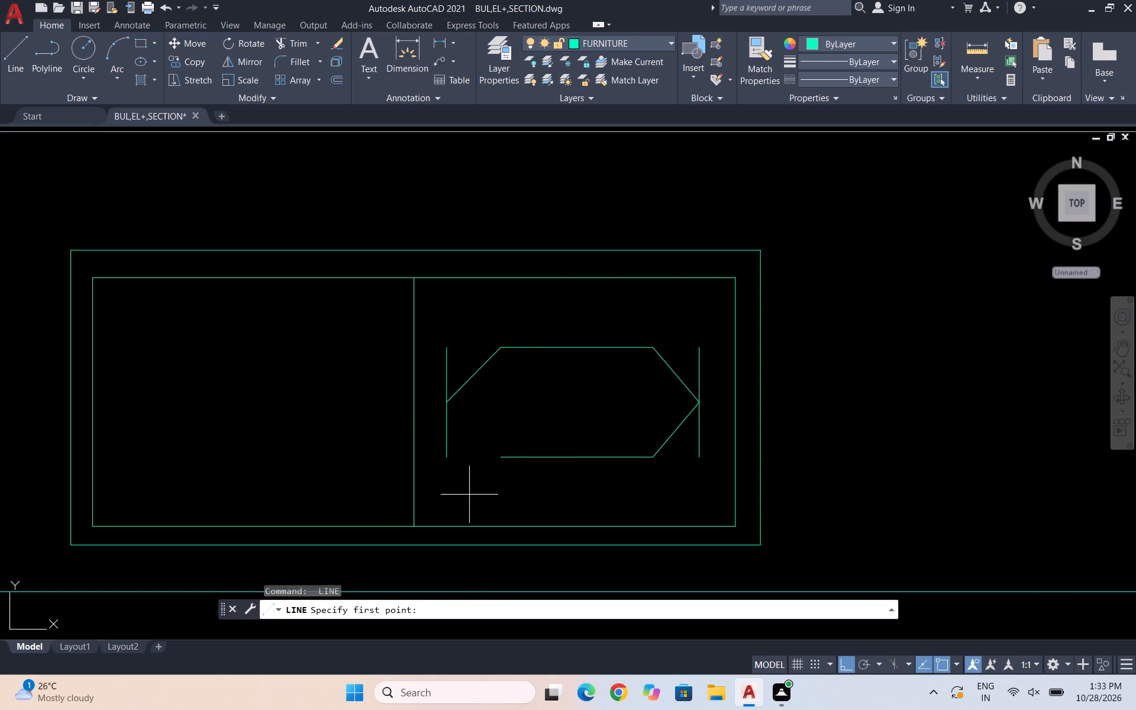
click(499, 452)
click(449, 400)
key(Escape)
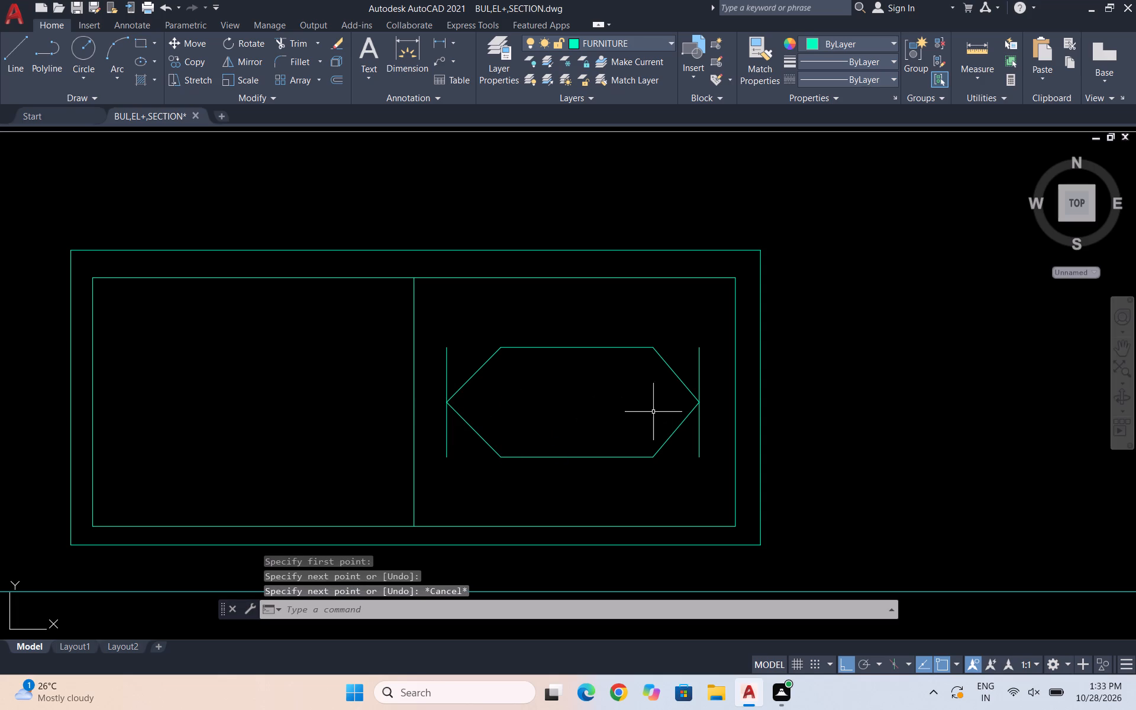
Delete the two short vertical lines at the east and west tips of the hexagon.
click(460, 378)
click(445, 372)
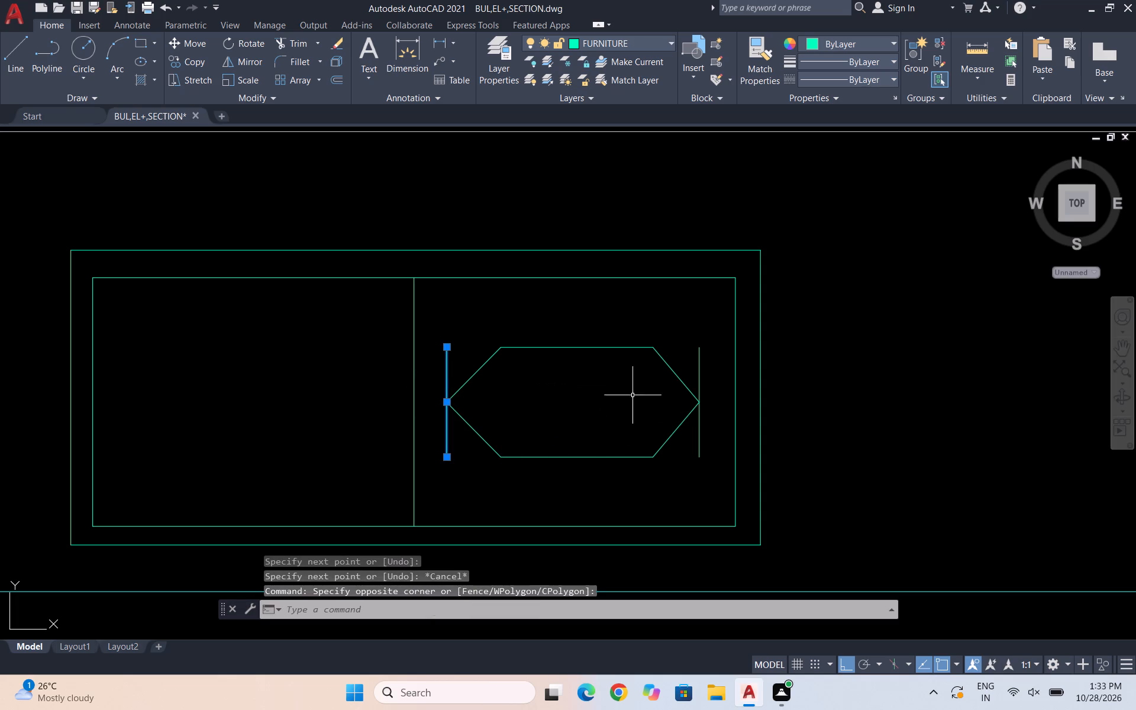
click(708, 373)
click(702, 366)
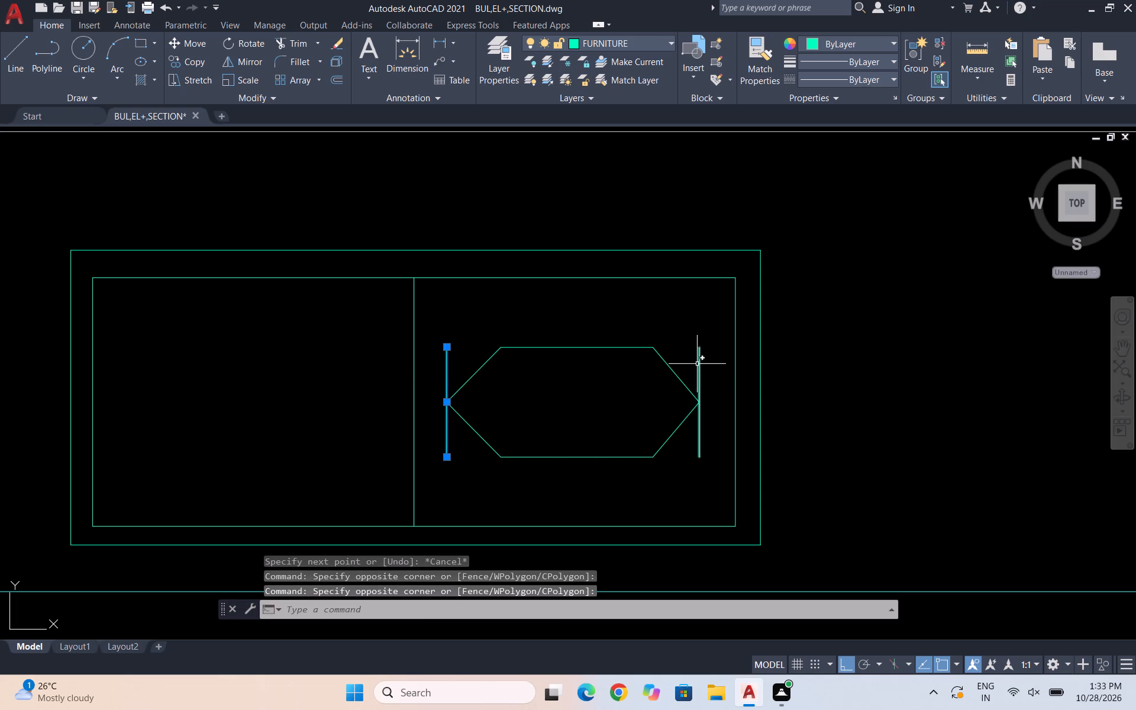
click(696, 363)
click(717, 373)
click(707, 354)
click(697, 346)
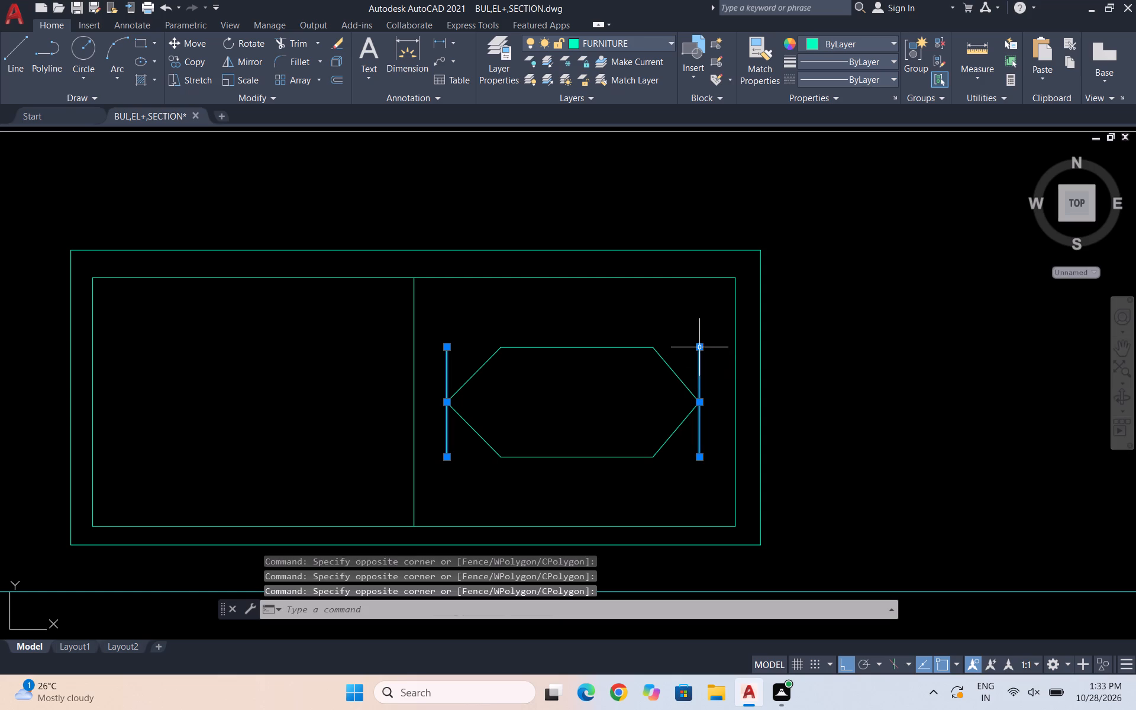
key(Delete)
key(Escape)
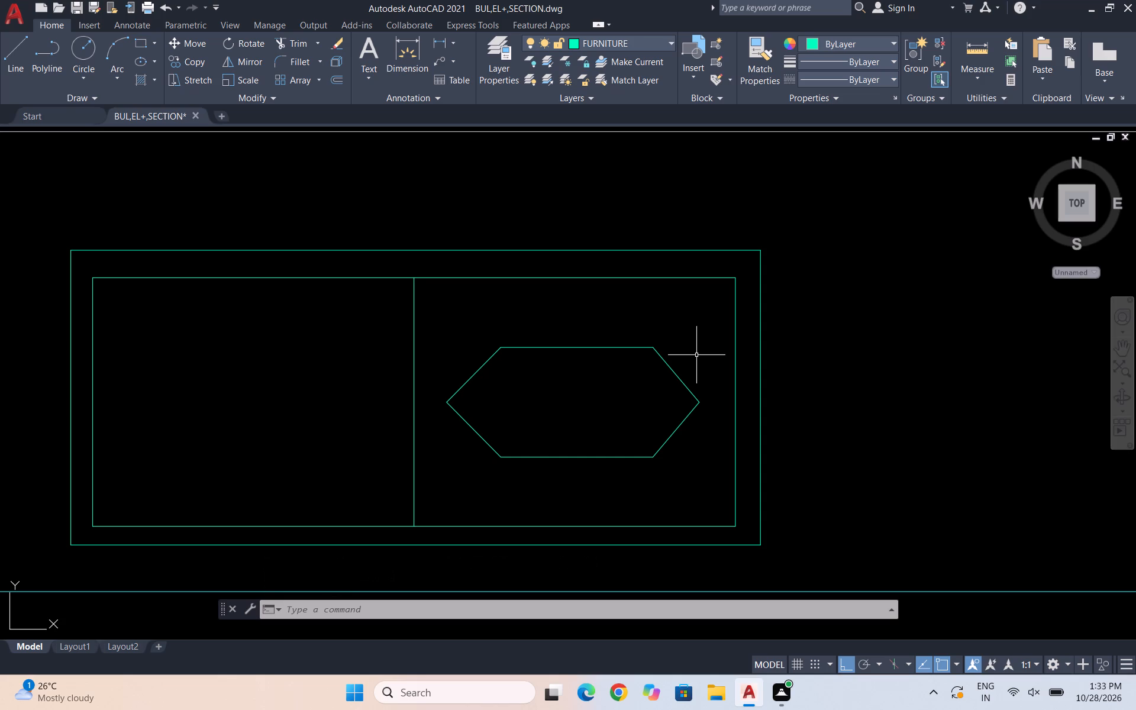
key(Escape)
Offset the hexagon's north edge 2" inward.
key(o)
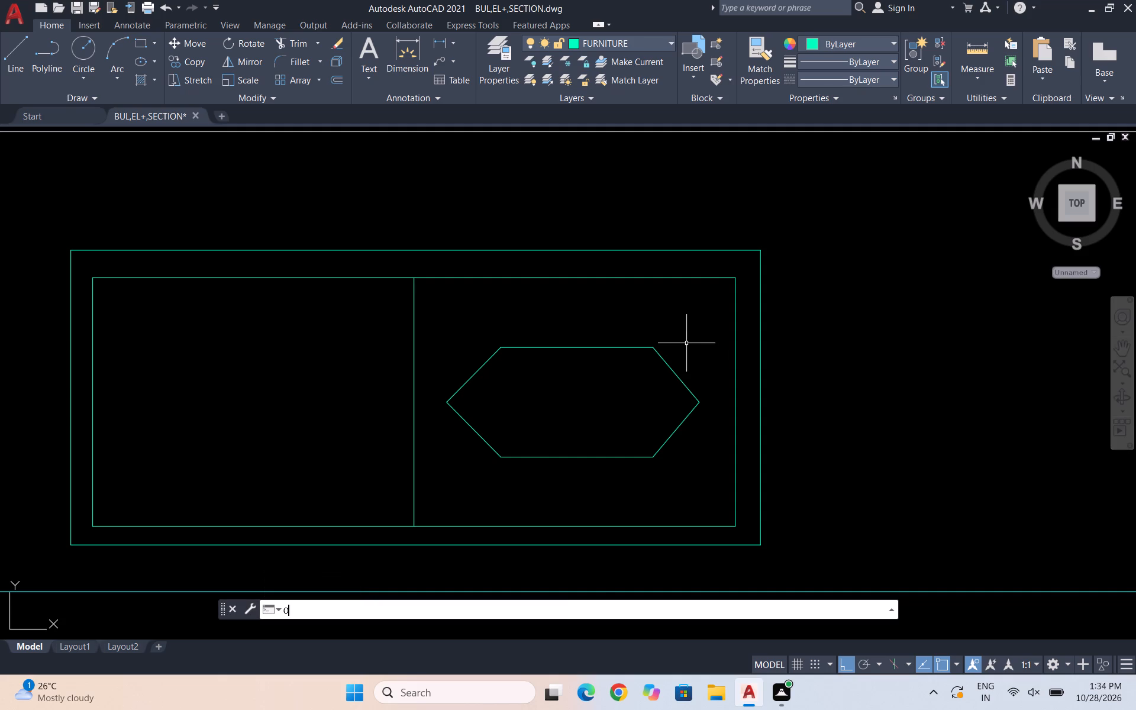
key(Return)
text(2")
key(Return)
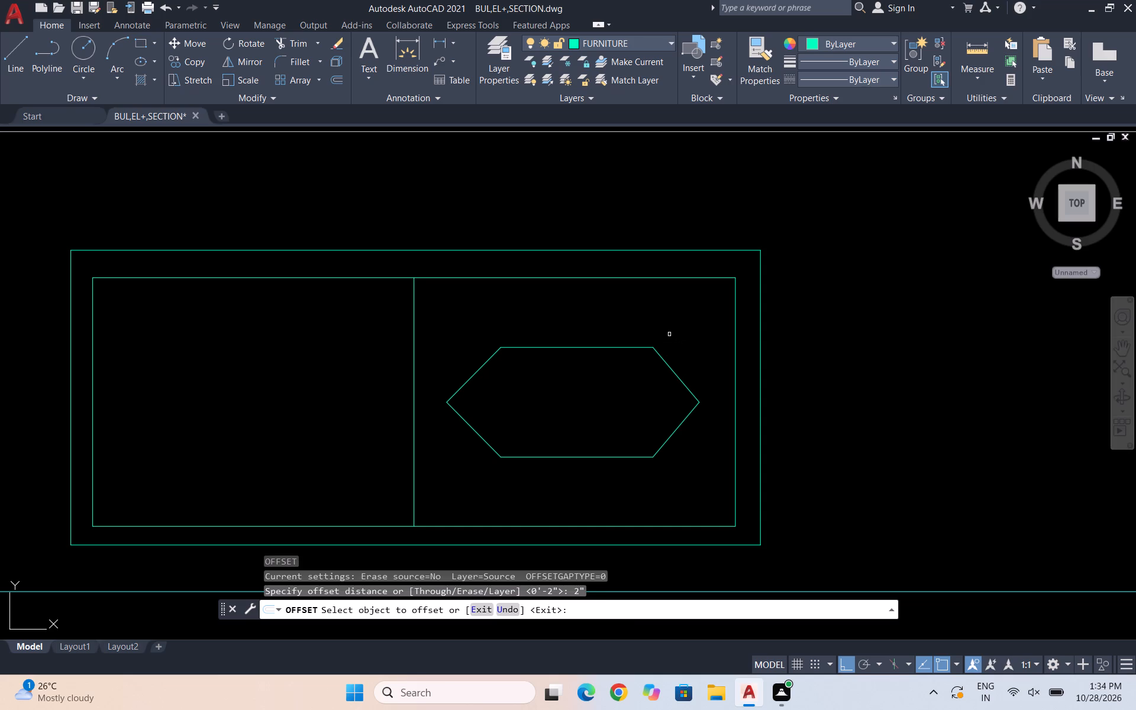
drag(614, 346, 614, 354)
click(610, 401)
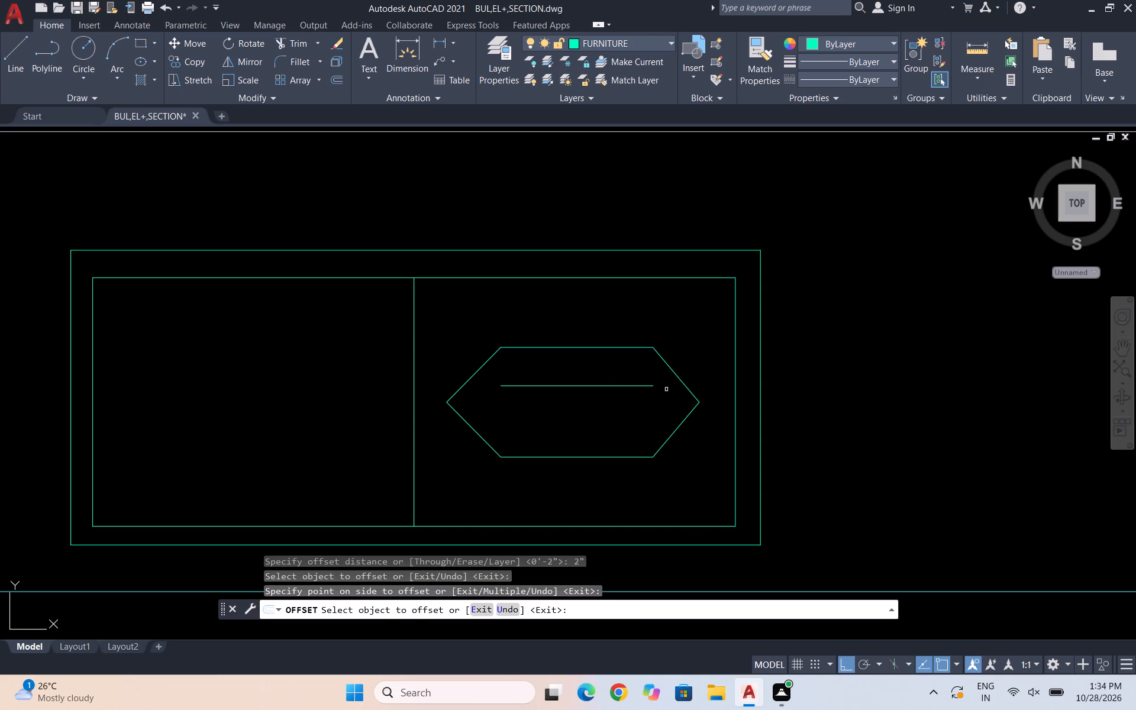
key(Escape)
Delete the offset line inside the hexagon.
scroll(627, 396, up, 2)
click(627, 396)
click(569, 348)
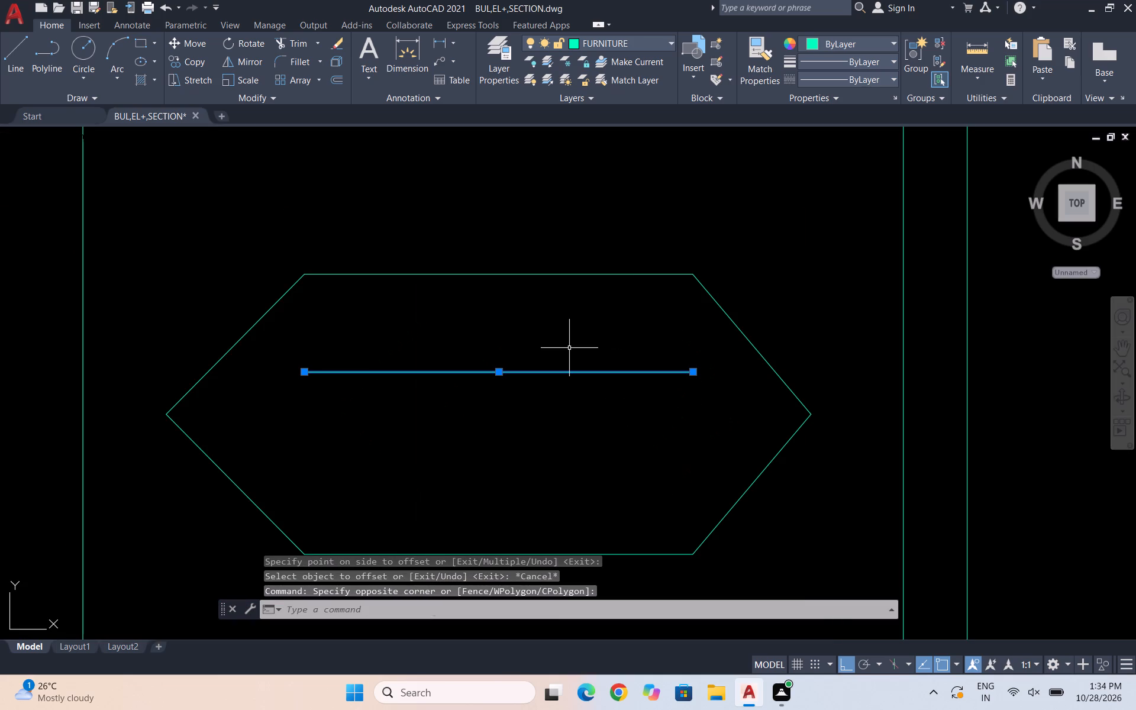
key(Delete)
Offset all six edges of the hexagon 1" inward.
scroll(544, 318, down, 1)
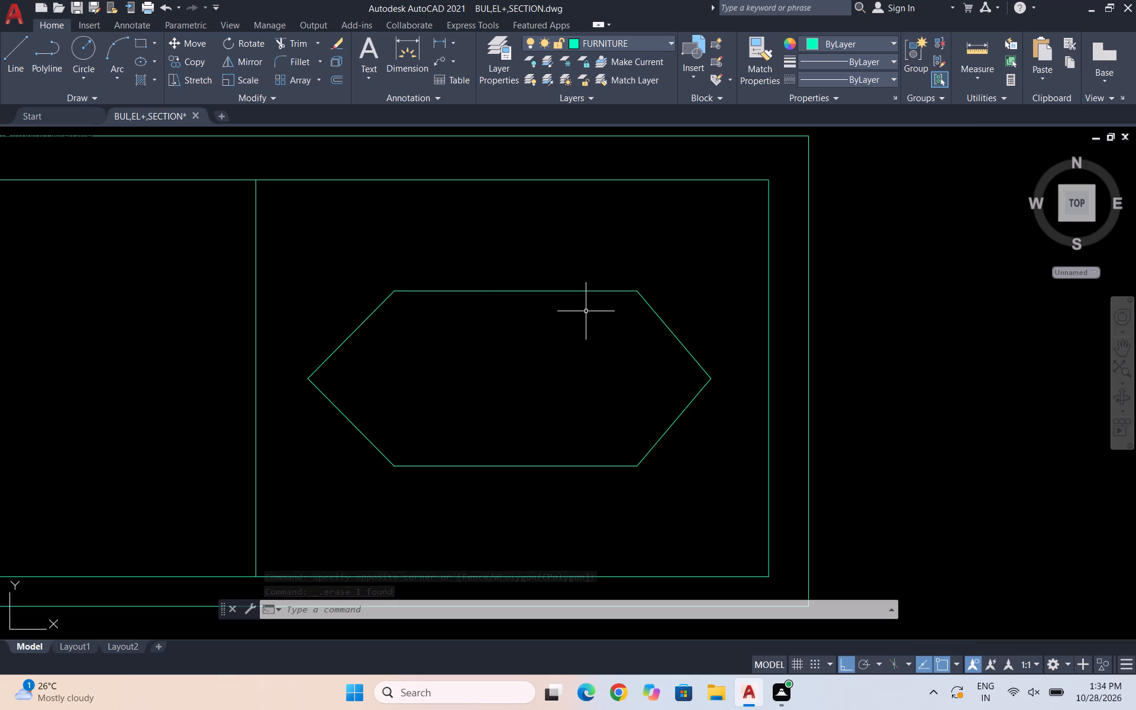
key(o)
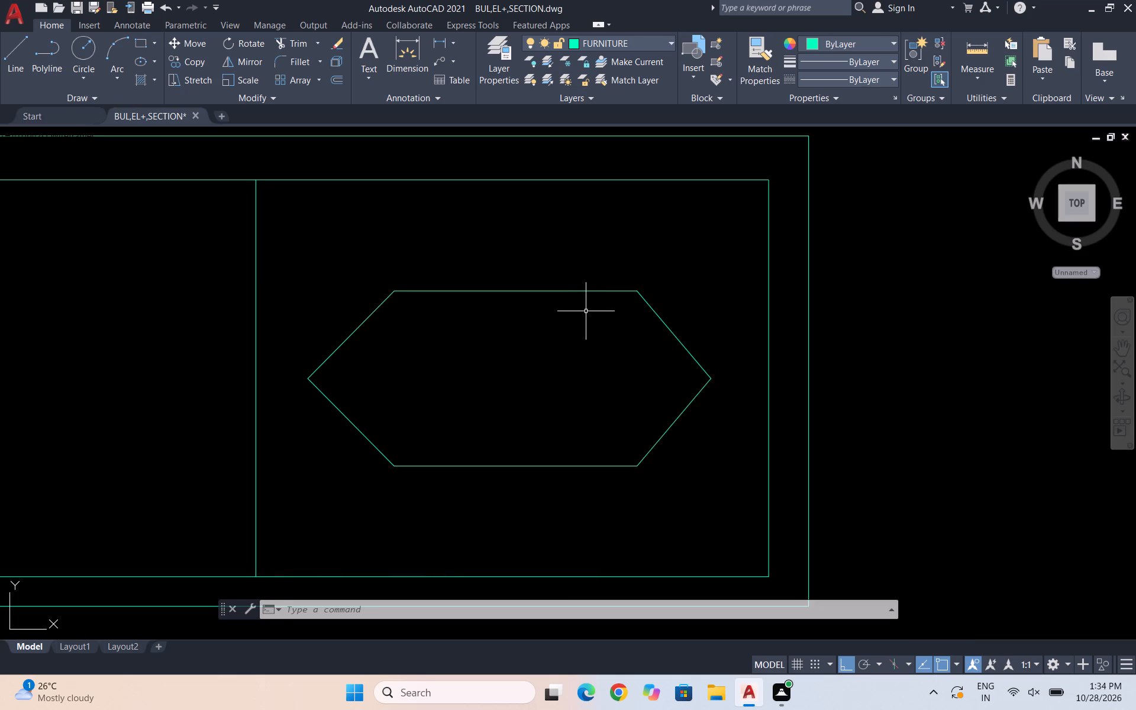
key(Return)
text(1")
key(Return)
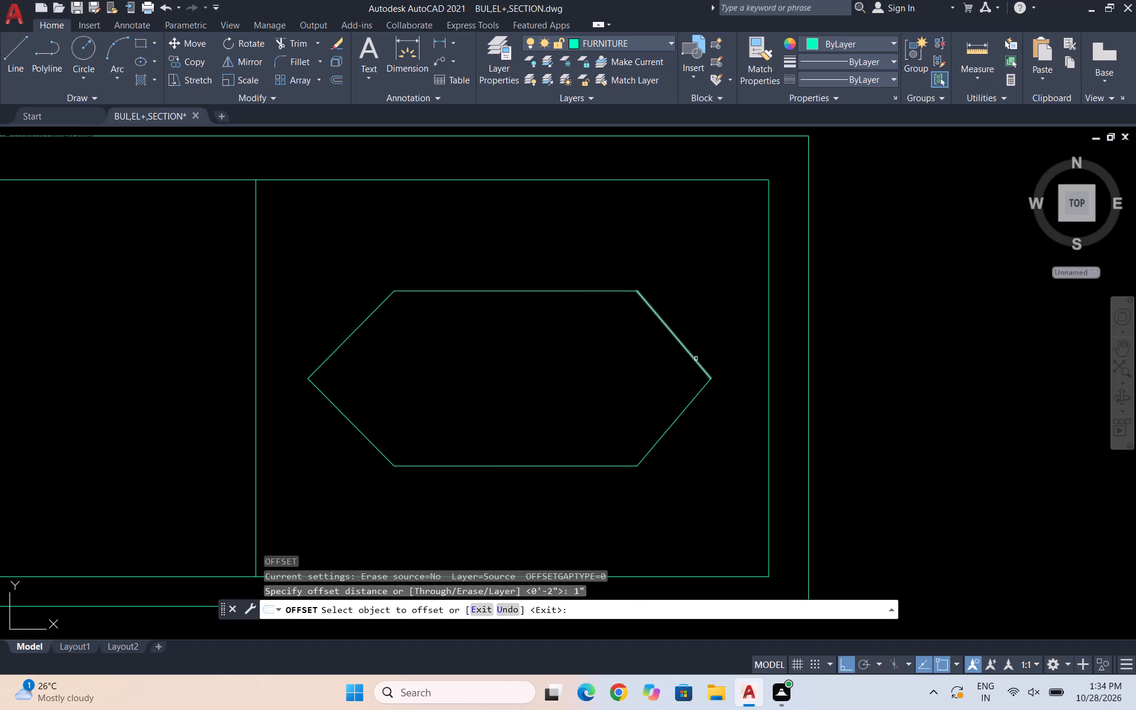
drag(588, 291, 592, 302)
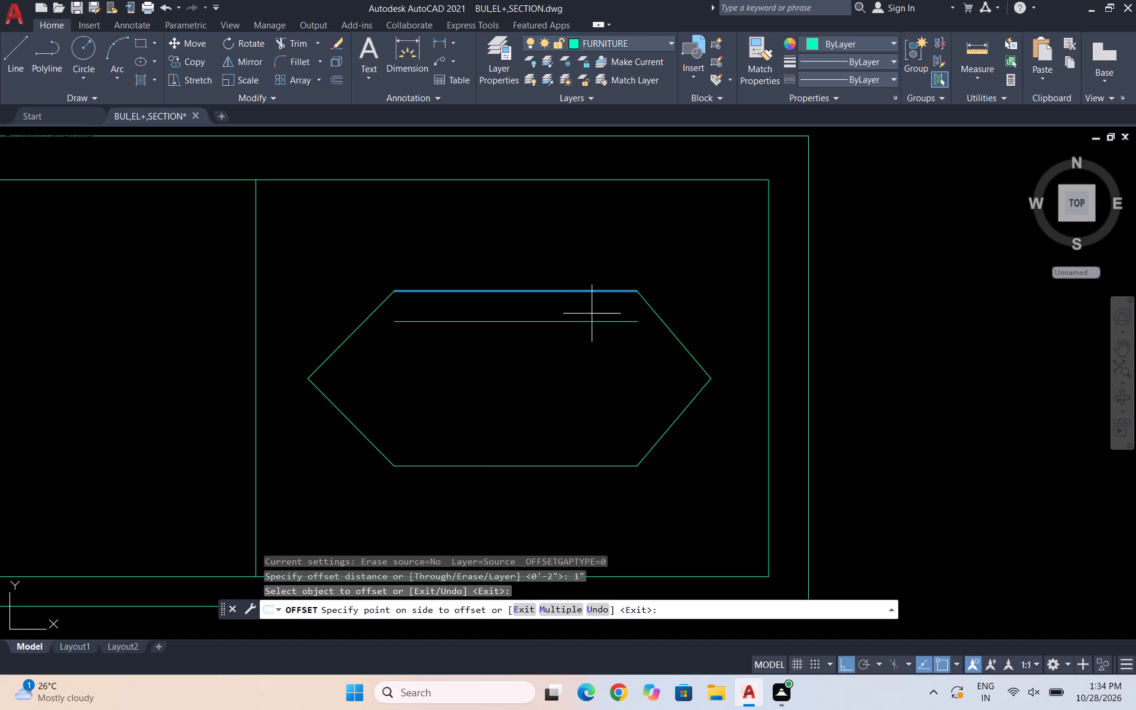
click(582, 354)
click(669, 333)
click(634, 359)
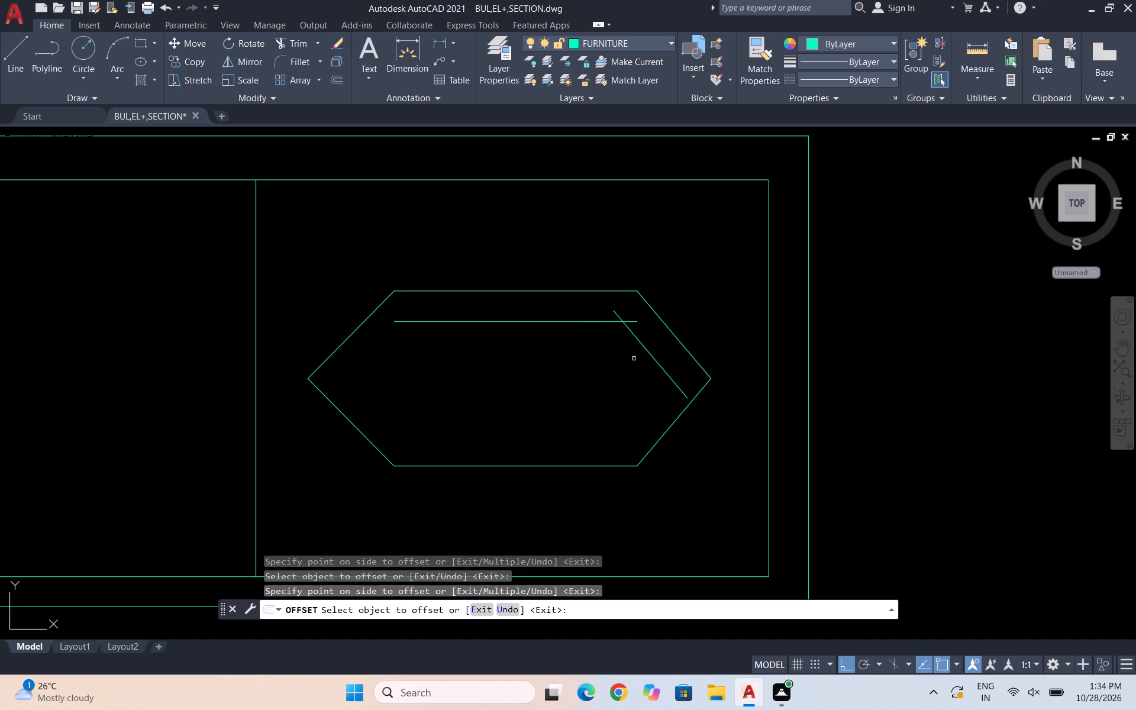
click(657, 440)
click(612, 412)
click(568, 466)
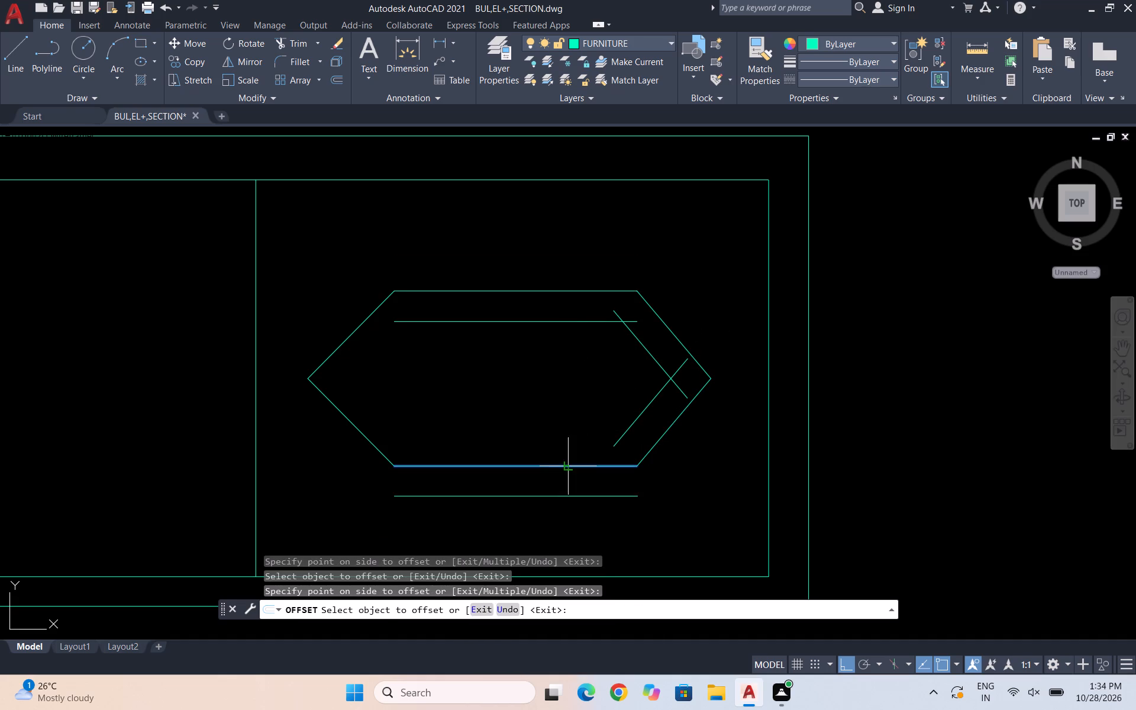
click(551, 415)
click(360, 430)
click(425, 389)
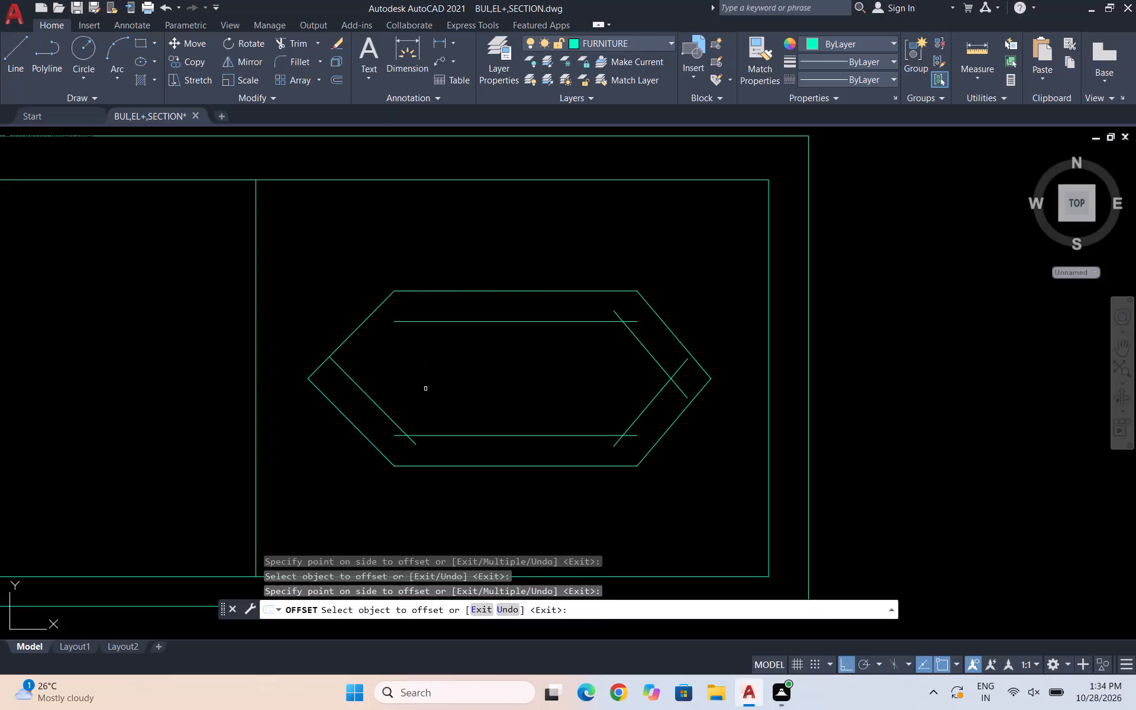
click(360, 325)
click(410, 376)
key(Escape)
key(Escape)
key(Escape)
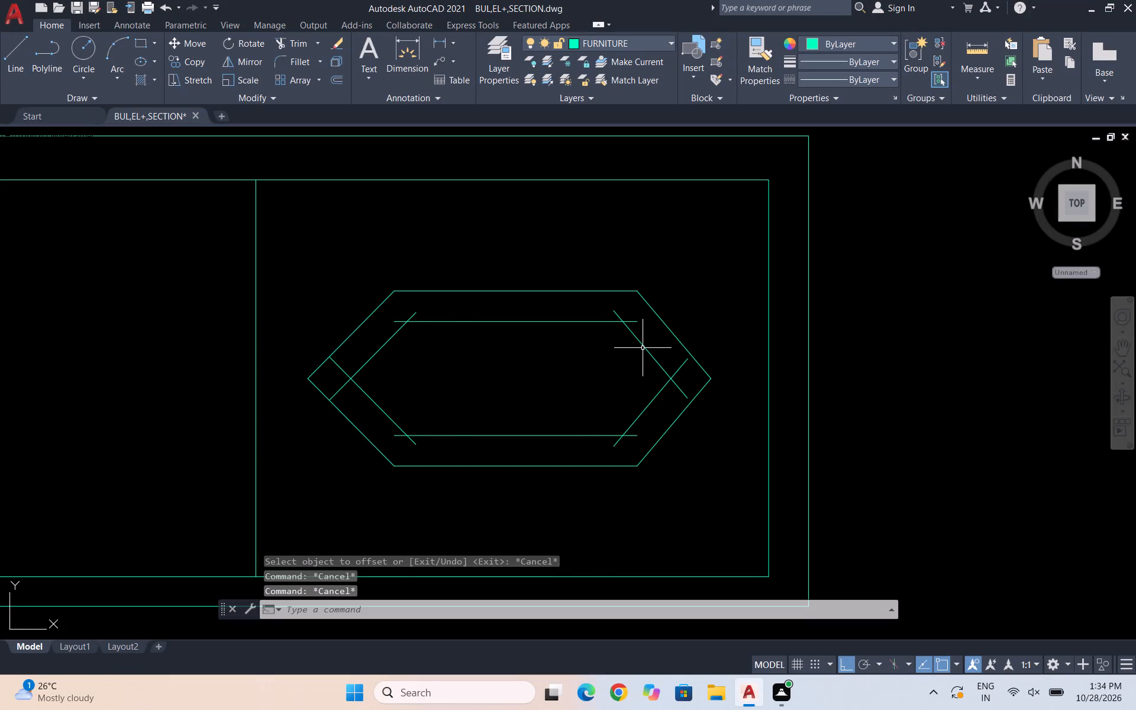
Trim the overlapping offset line ends at the inner hexagon's east tip and its two north corners.
key(t)
key(r)
key(Return)
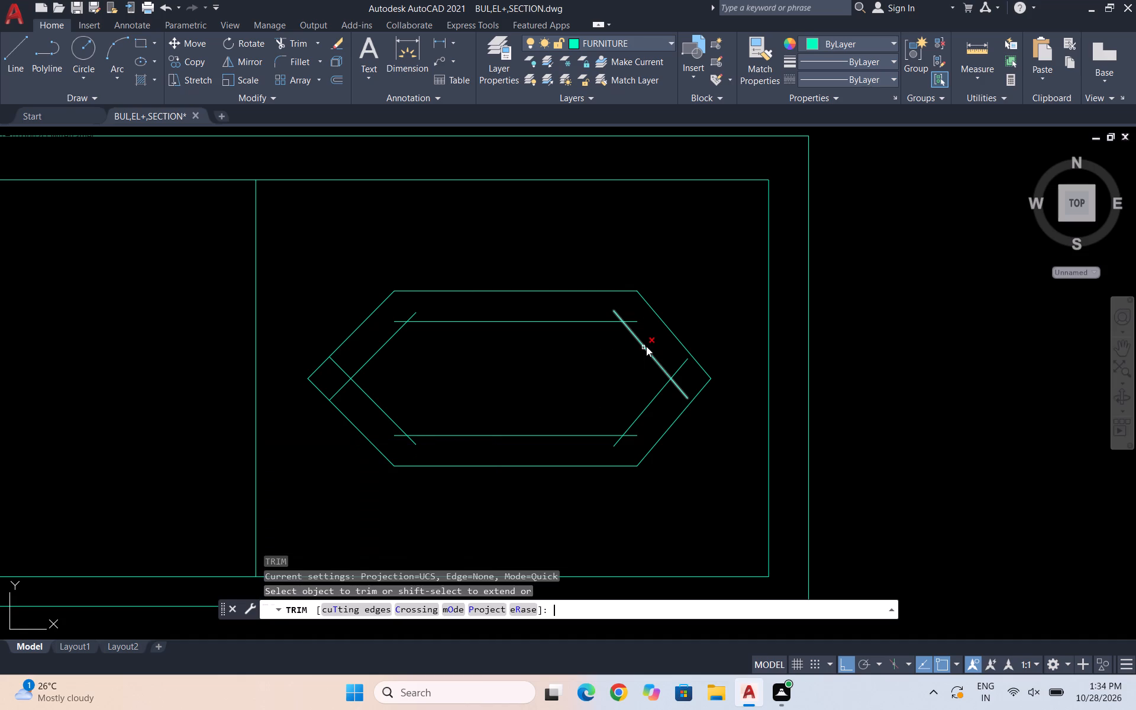
scroll(664, 369, up, 3)
drag(705, 354, 706, 360)
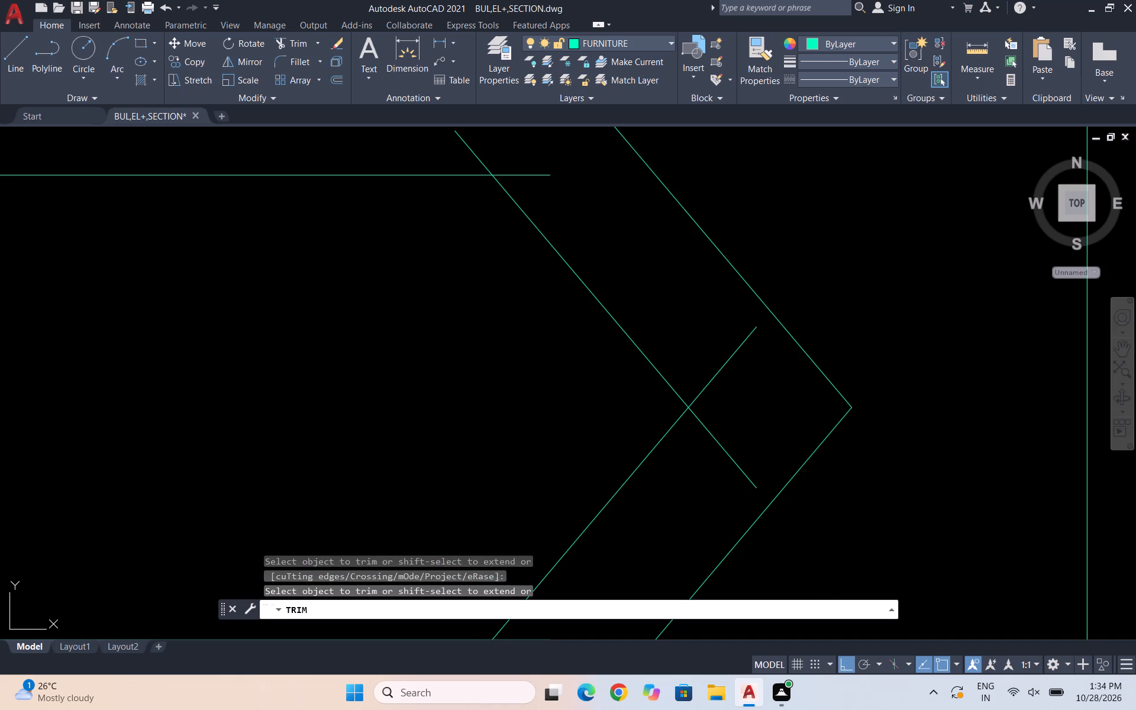
drag(706, 360, 709, 475)
scroll(770, 397, down, 3)
scroll(718, 341, up, 4)
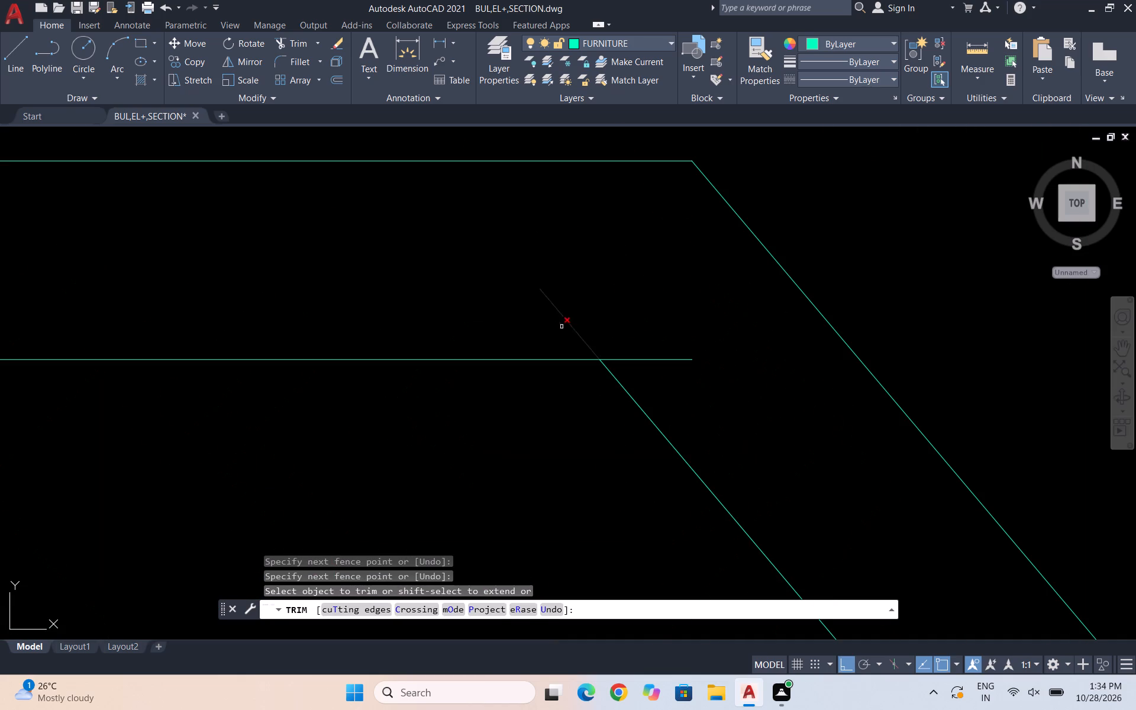
drag(552, 325, 708, 390)
scroll(766, 295, down, 3)
scroll(389, 317, up, 4)
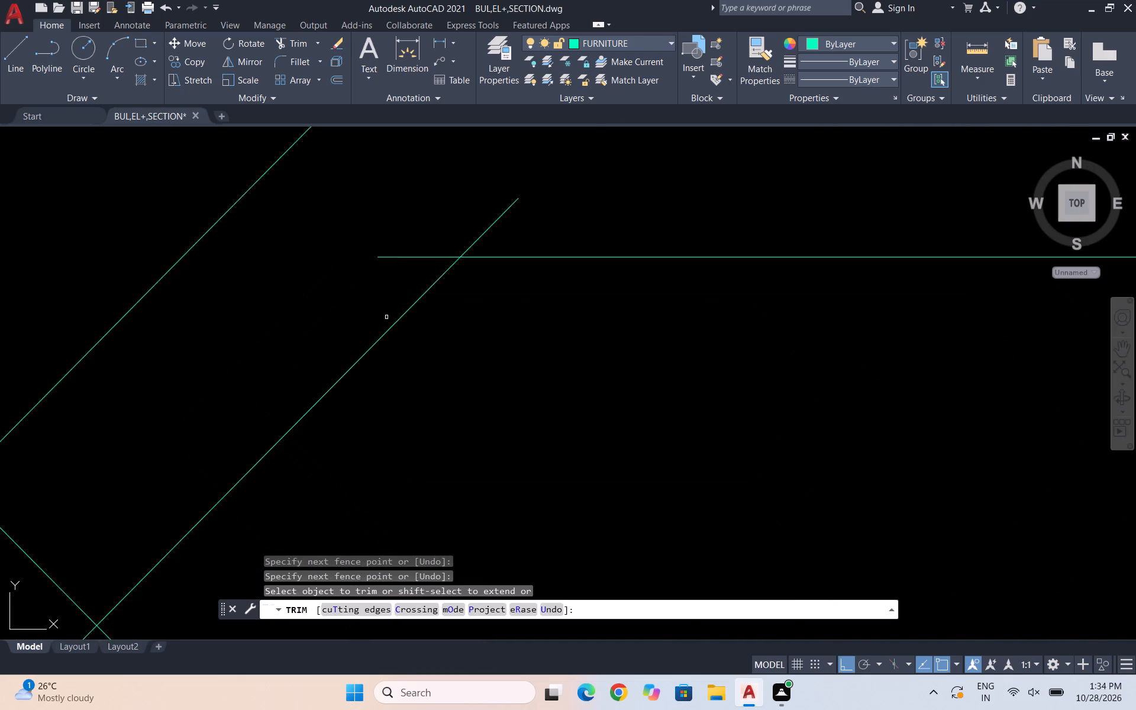
drag(425, 268, 672, 156)
scroll(677, 186, down, 2)
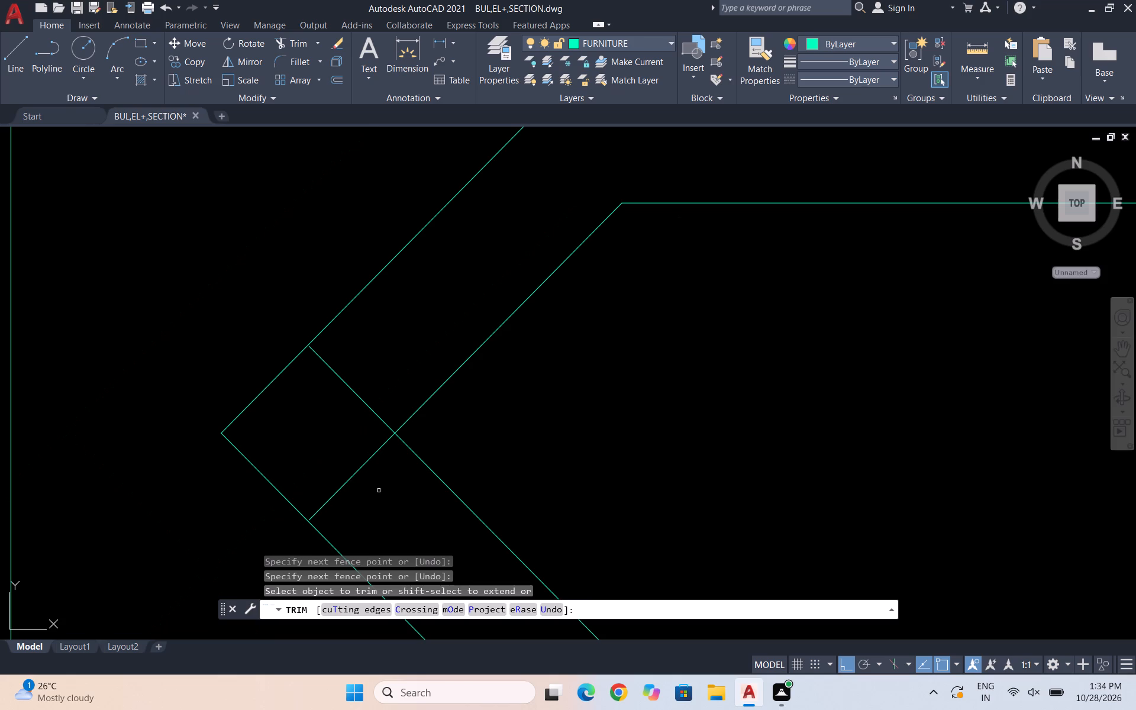
Trim the overlapping offset line ends at the inner hexagon's west tip and its two south corners.
drag(378, 490, 371, 364)
scroll(402, 324, down, 3)
scroll(486, 395, up, 4)
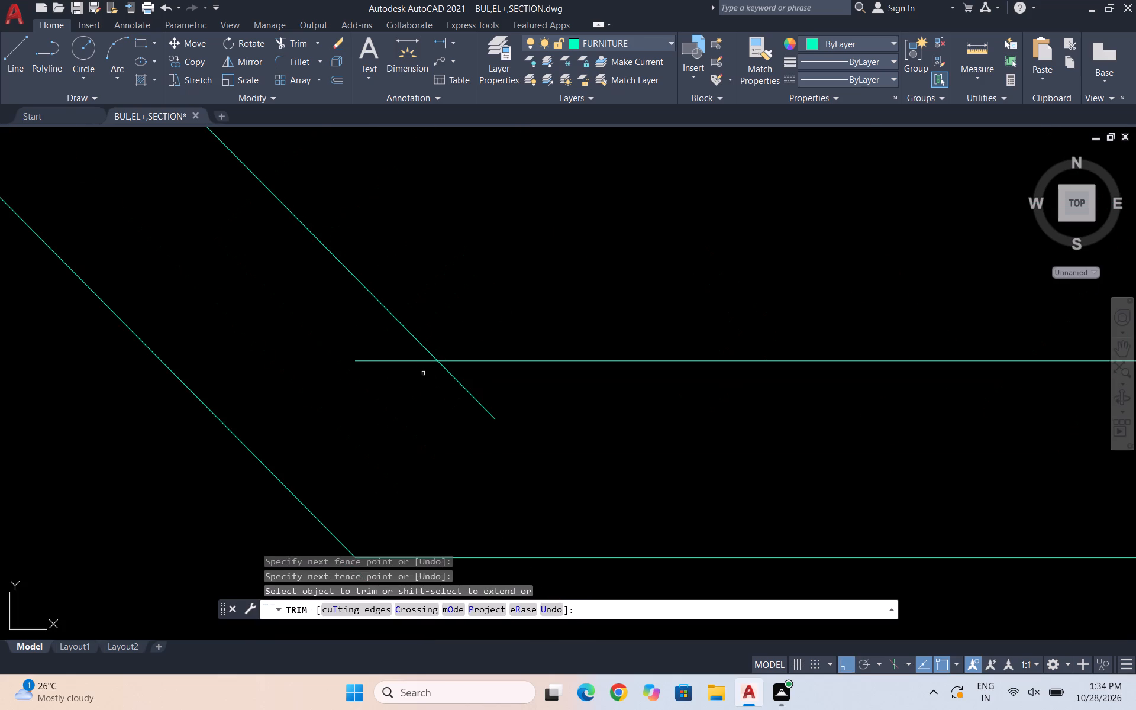
drag(396, 354, 531, 403)
scroll(470, 389, down, 3)
scroll(764, 388, up, 2)
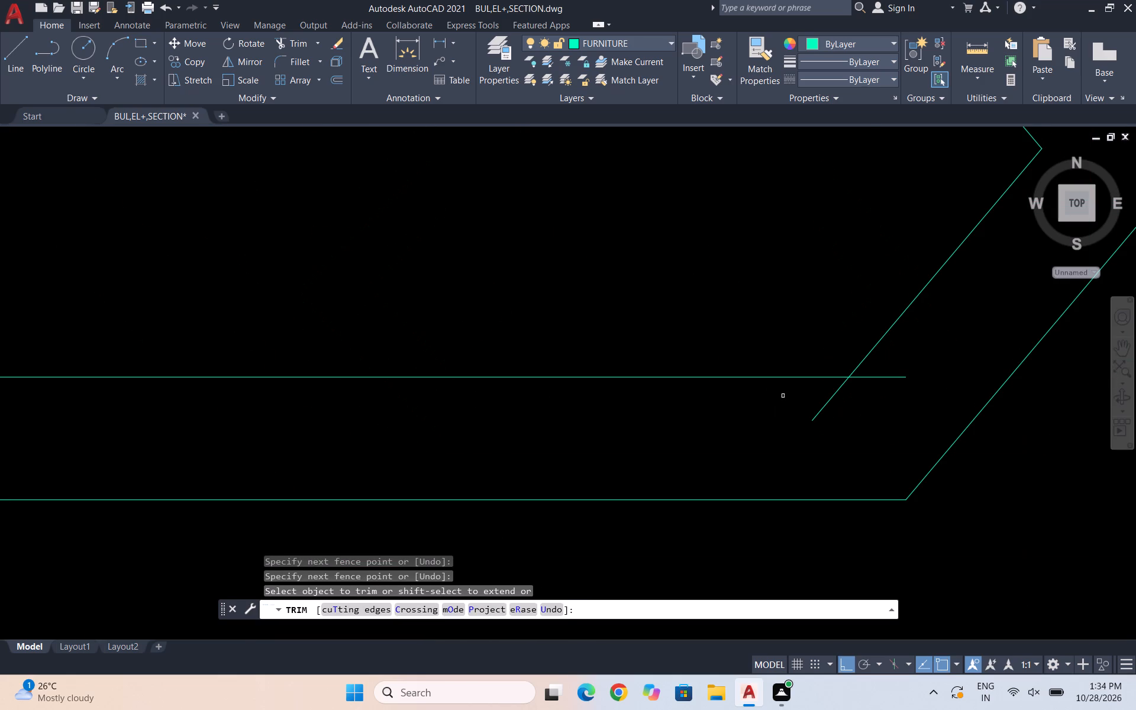
drag(770, 406, 944, 363)
drag(941, 362, 841, 435)
scroll(825, 404, down, 3)
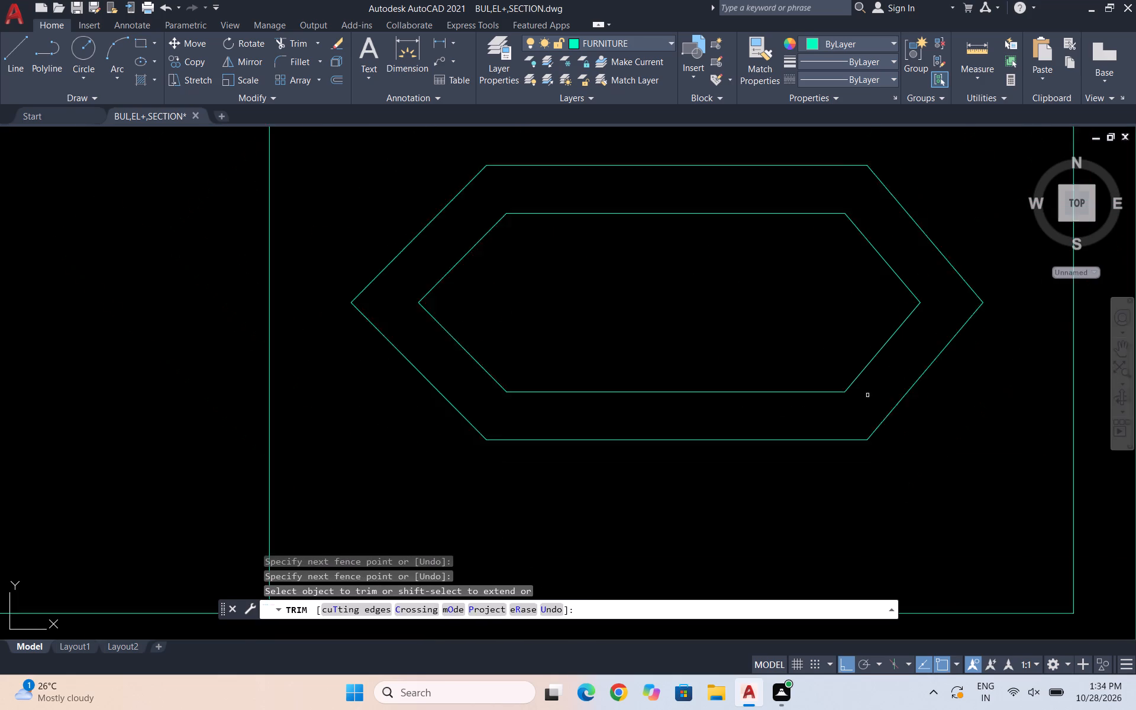
key(Escape)
key(Escape)
key(Escape)
key(Escape)
key(Escape)
scroll(776, 381, down, 2)
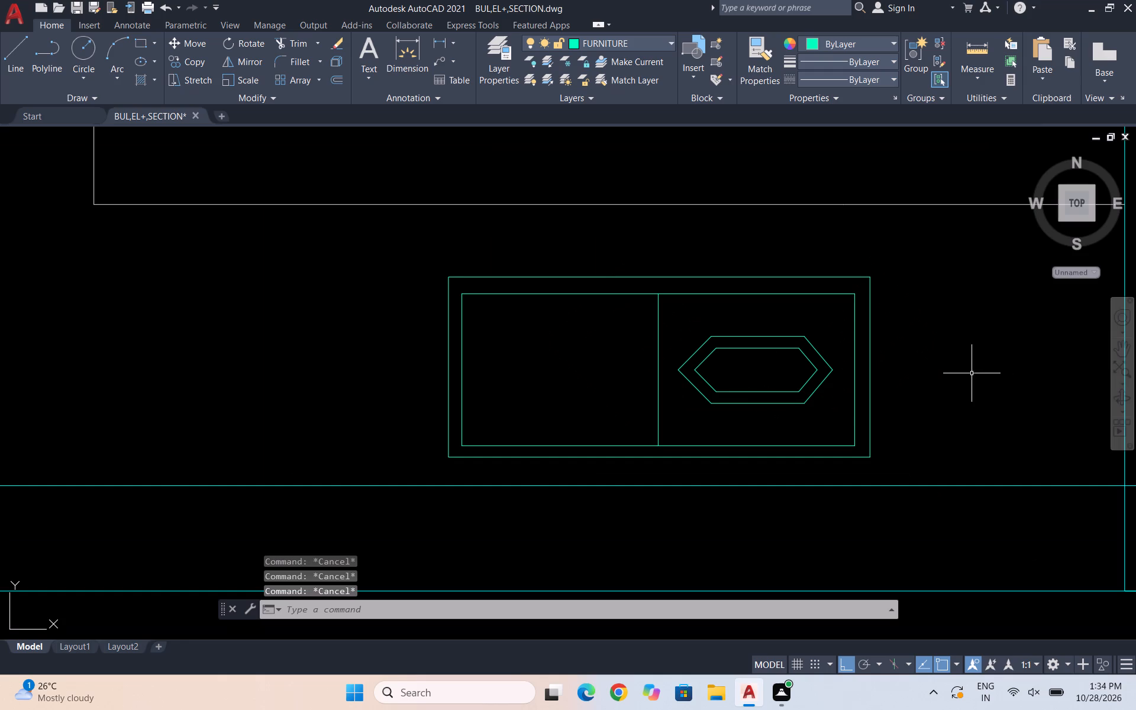
key(Escape)
key(Escape)
key(Escape)
Draw a vertical dividing line between the midpoints of the inner hexagon's south and north edges.
scroll(780, 381, up, 3)
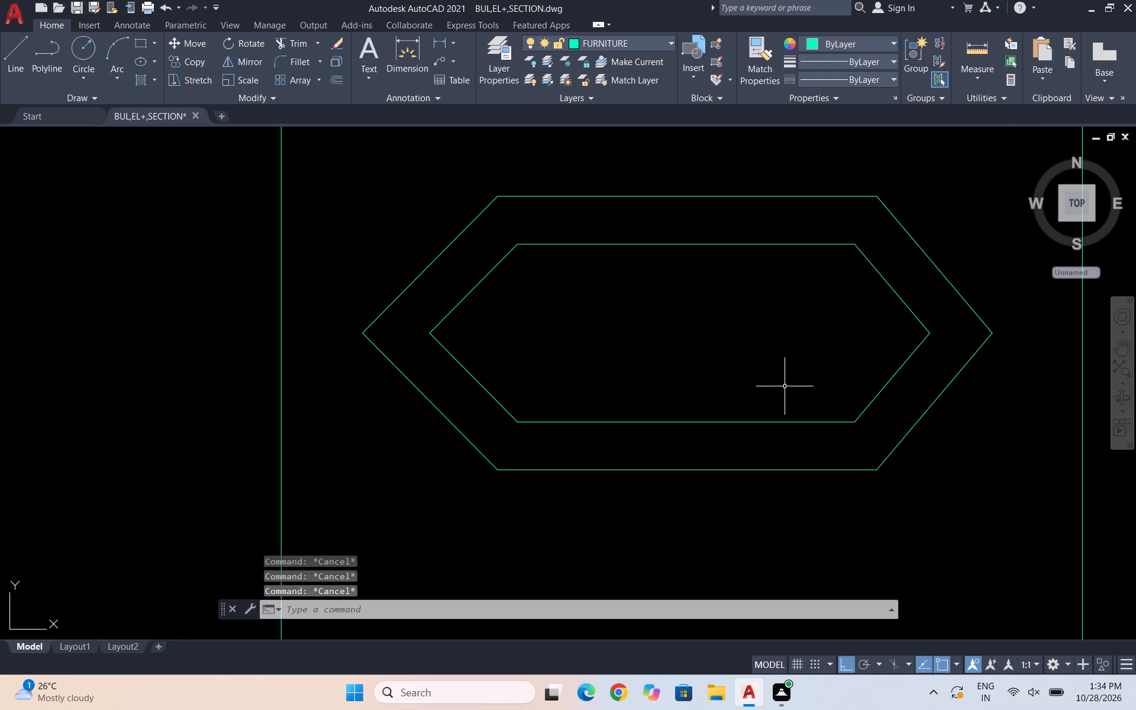
key(l)
key(Return)
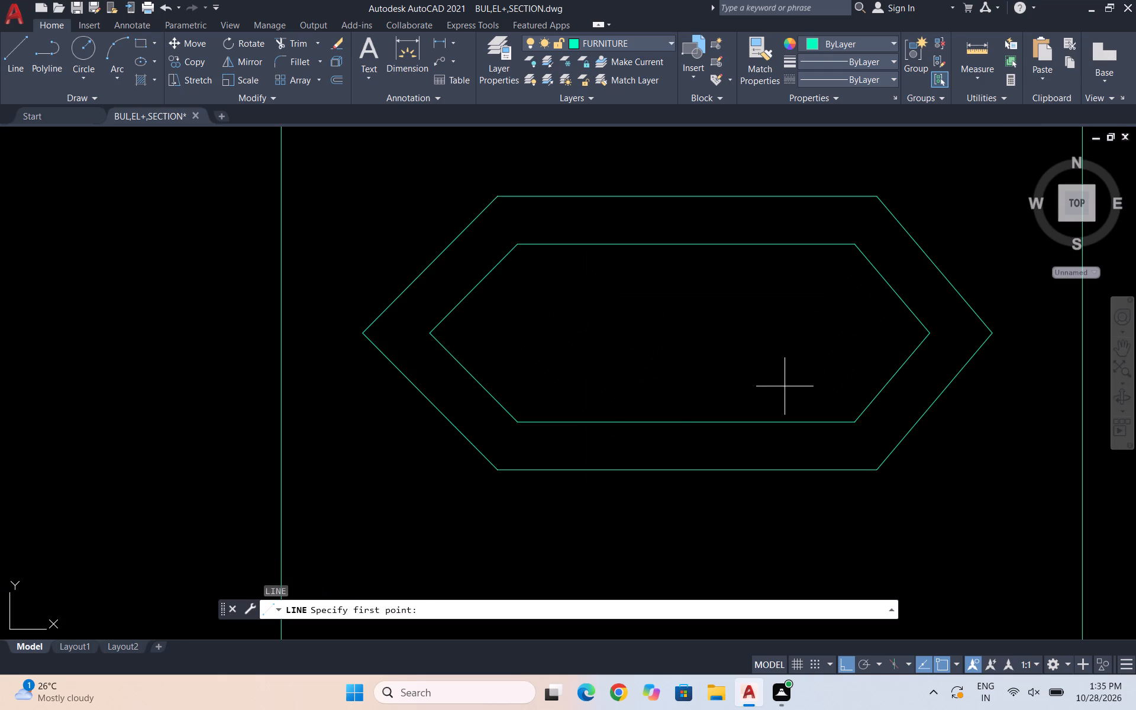
drag(686, 421, 685, 411)
click(682, 244)
key(Escape)
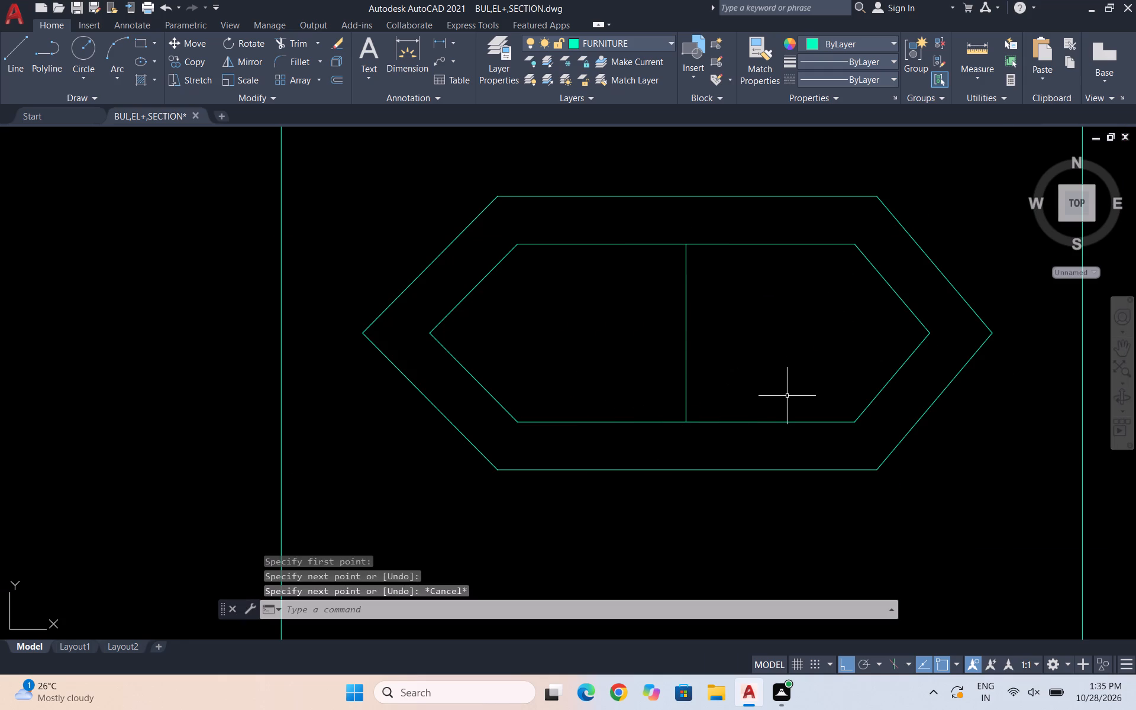
Draw two concentric circles in the inner hexagon's east half, level with the dividing line's midpoint, the outer about 1" in radius.
key(c)
key(Return)
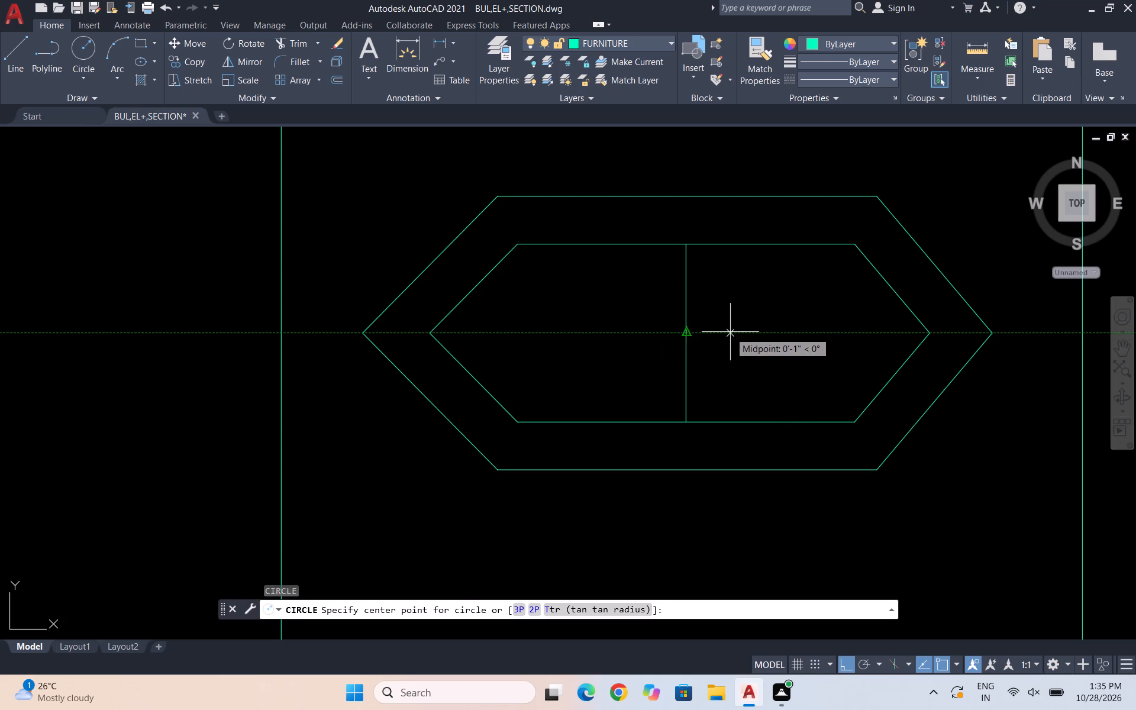
click(781, 330)
click(763, 372)
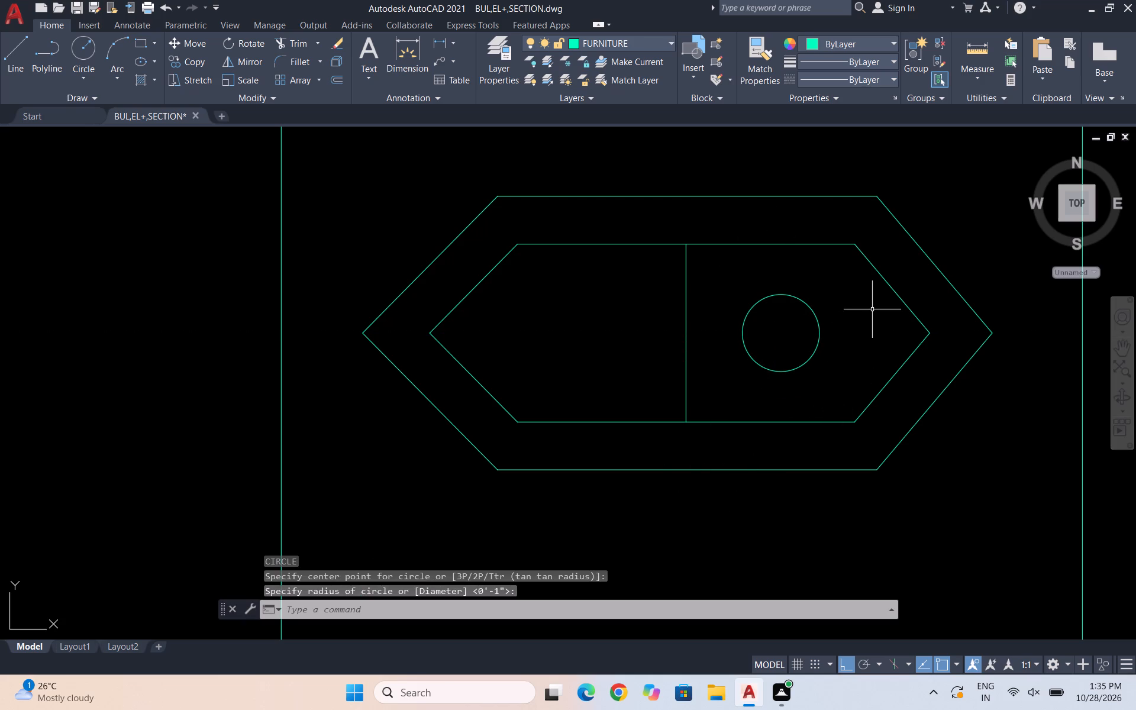
key(space)
click(780, 335)
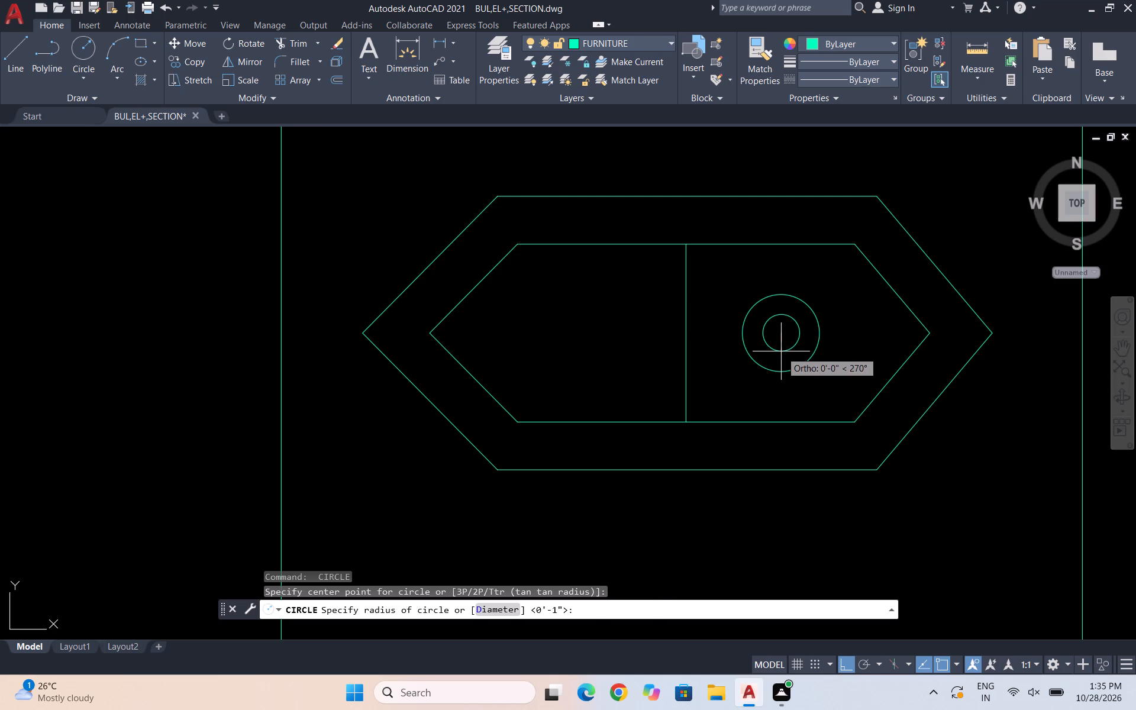
scroll(781, 351, up, 3)
click(780, 400)
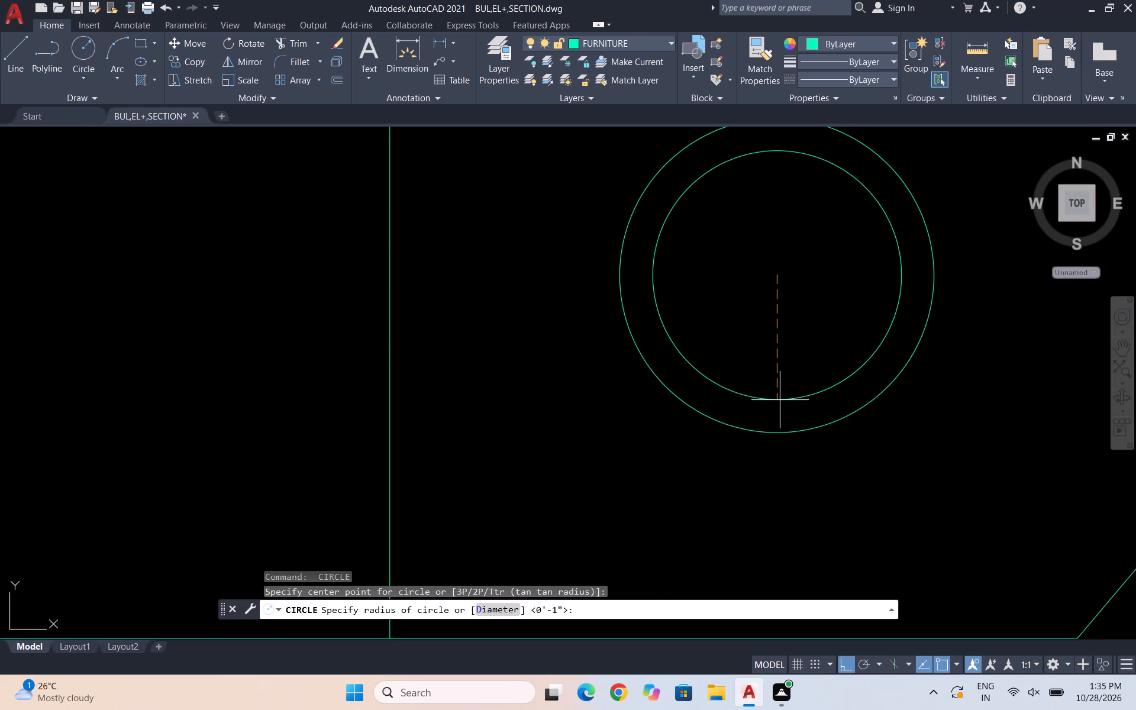
scroll(849, 427, down, 2)
key(Escape)
key(Escape)
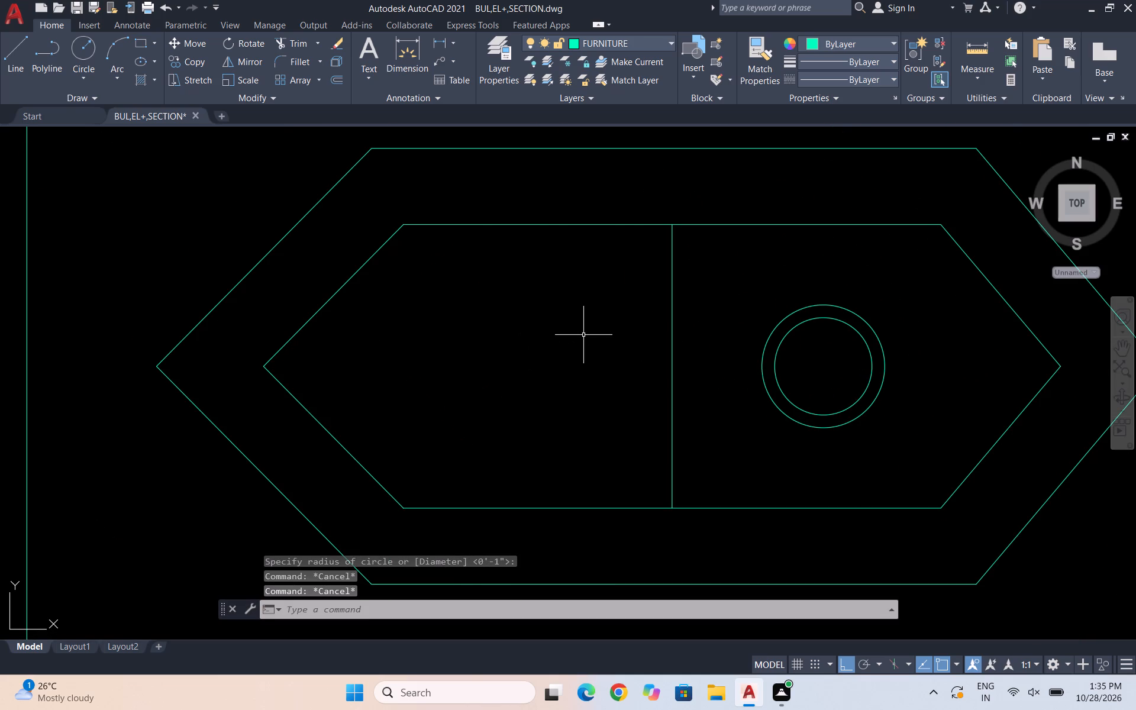
Draw a horizontal line from the inner hexagon's west tip to the midpoint of the vertical dividing line.
key(l)
key(Return)
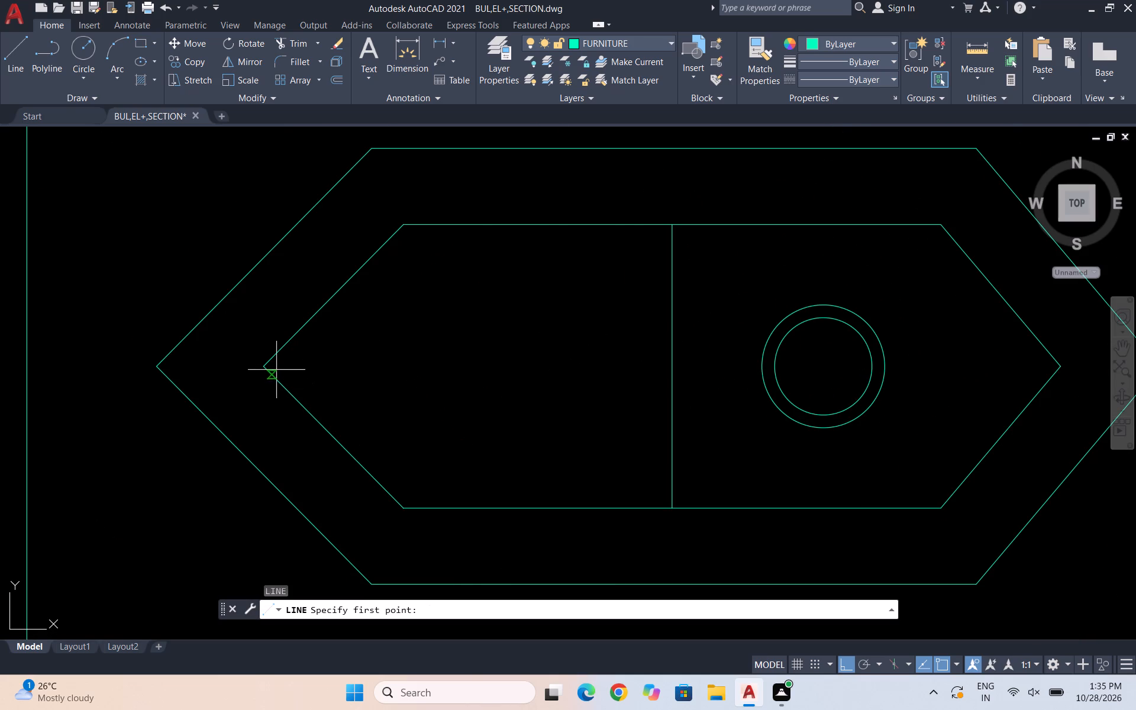
click(268, 366)
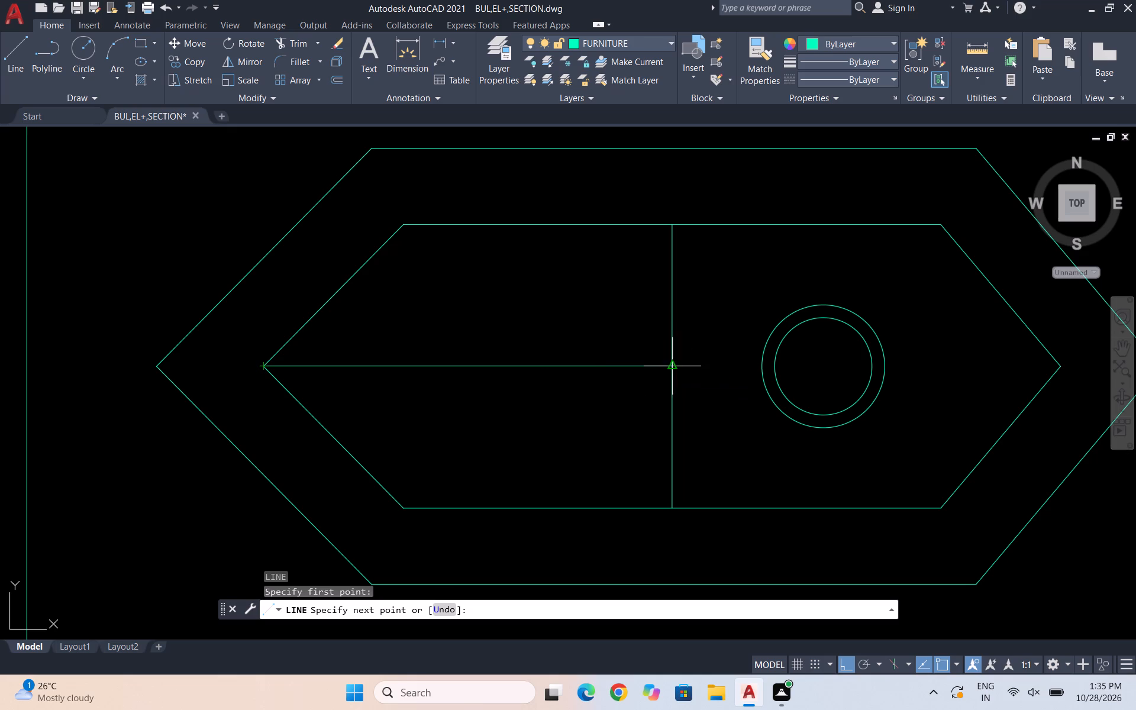
click(674, 366)
key(Escape)
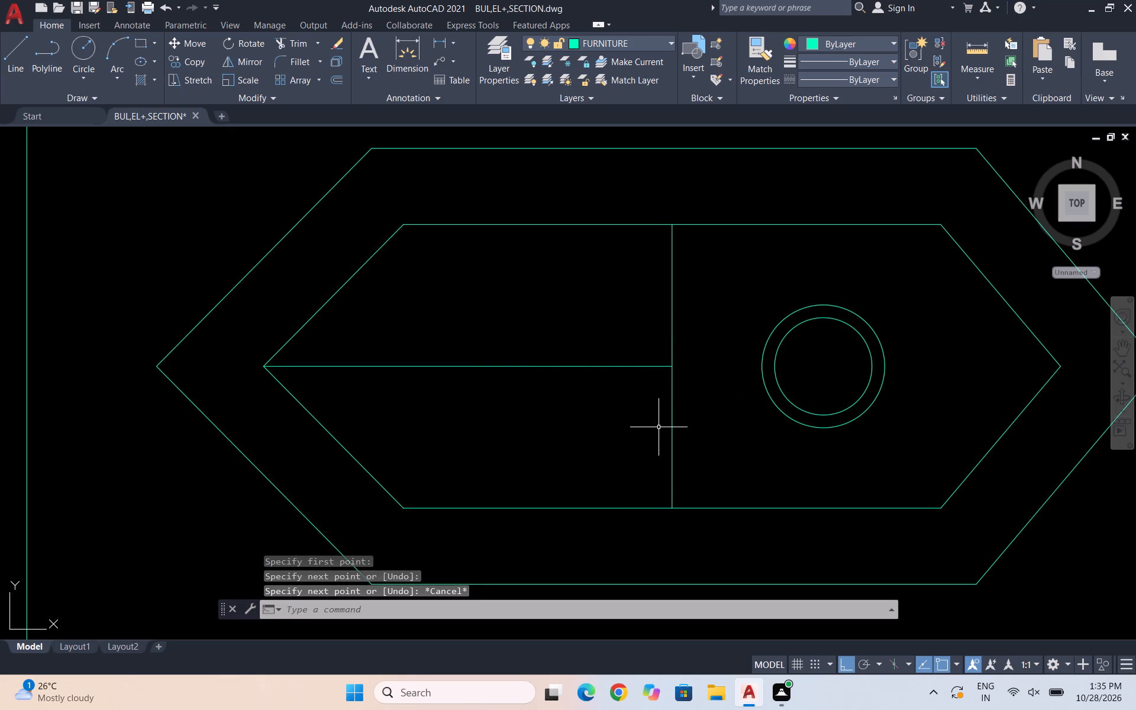
key(space)
key(Escape)
Copy the horizontal line in the inner hexagon's west half as a 7-item array fitted up to the hexagon's north edge.
drag(653, 392, 646, 392)
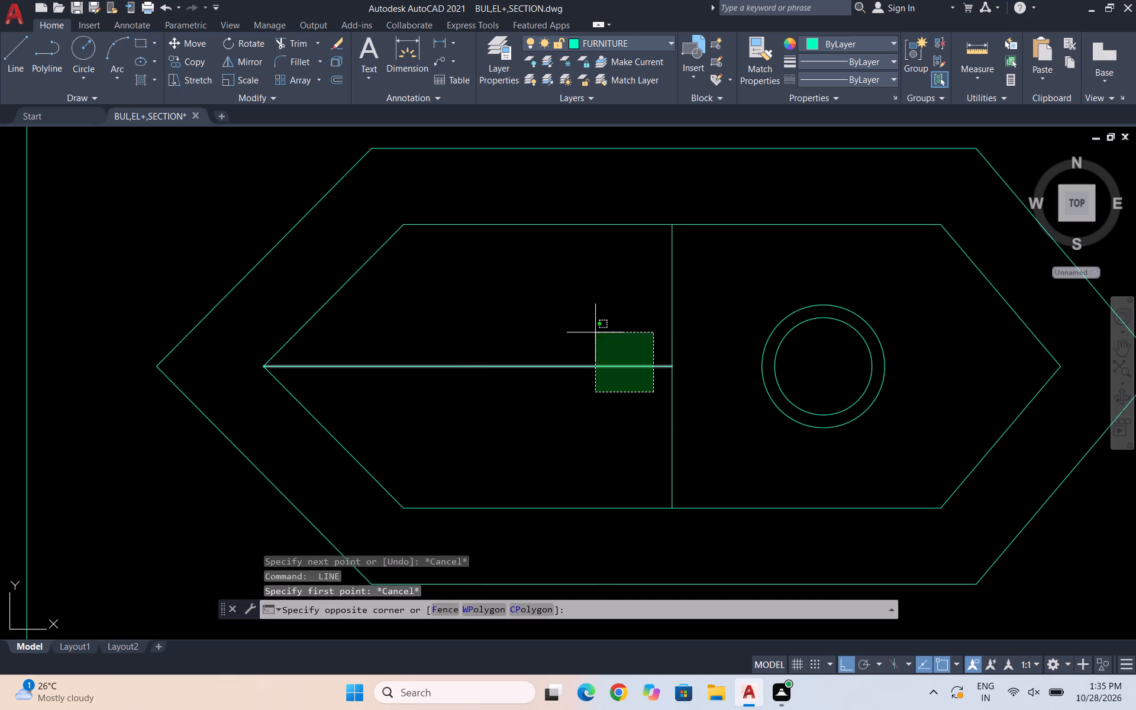
click(560, 314)
text(CO)
key(Return)
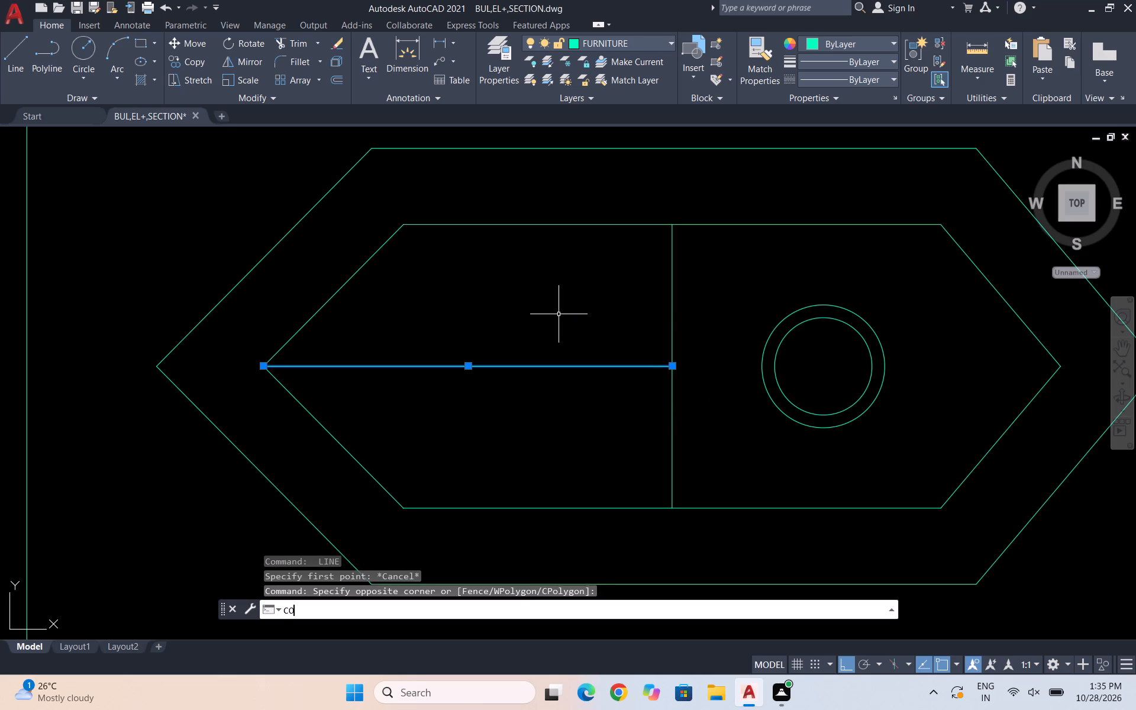
click(670, 365)
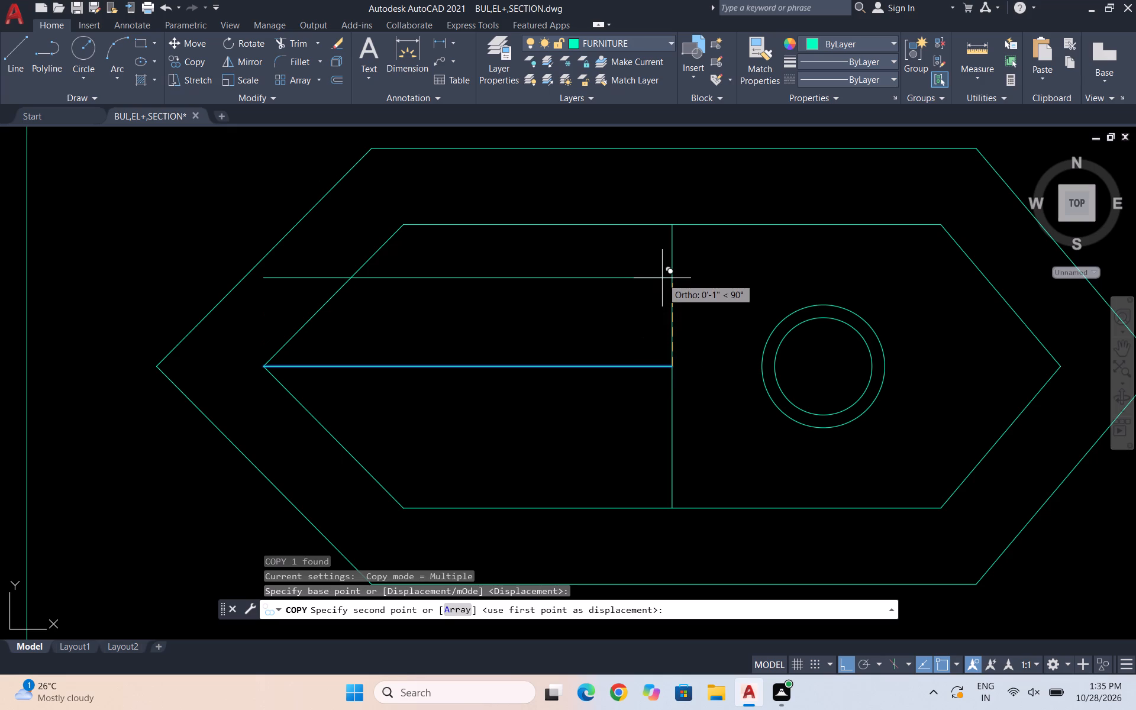
key(a)
key(Return)
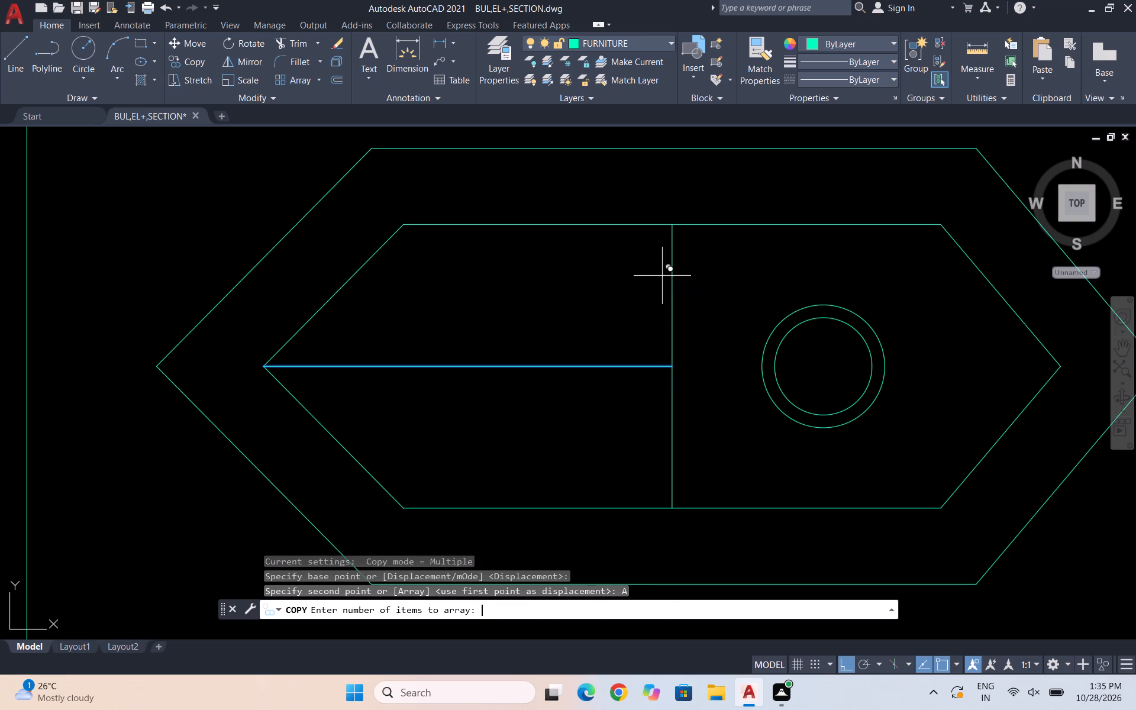
key(7)
key(Return)
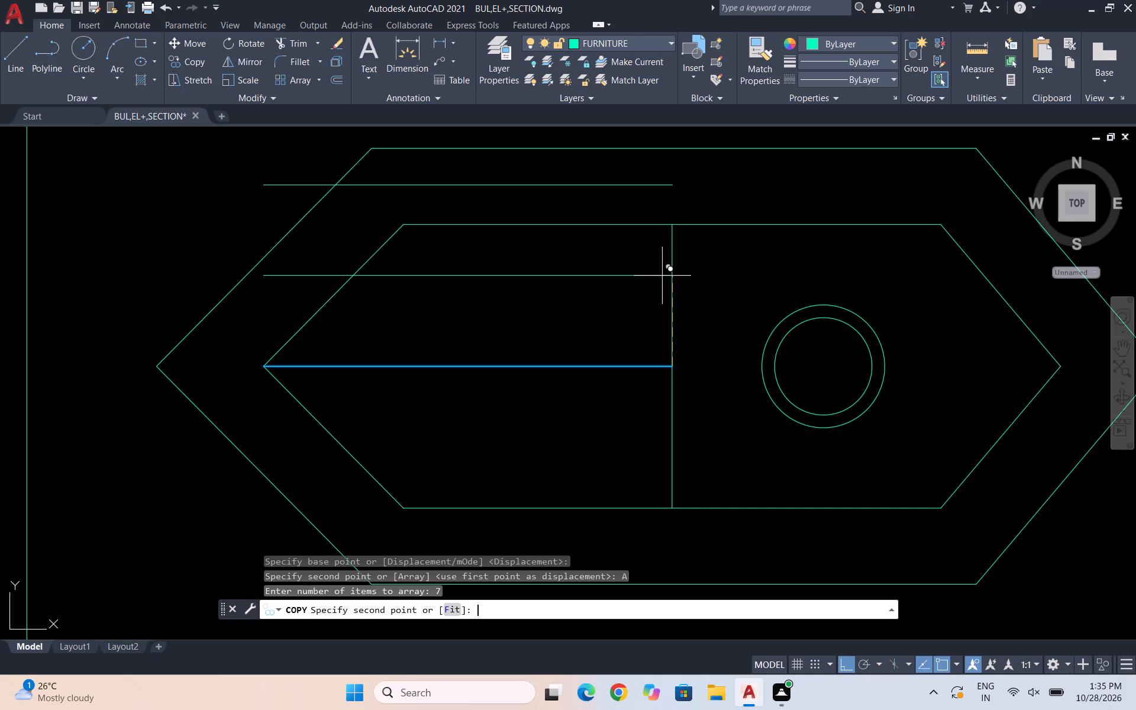
click(456, 608)
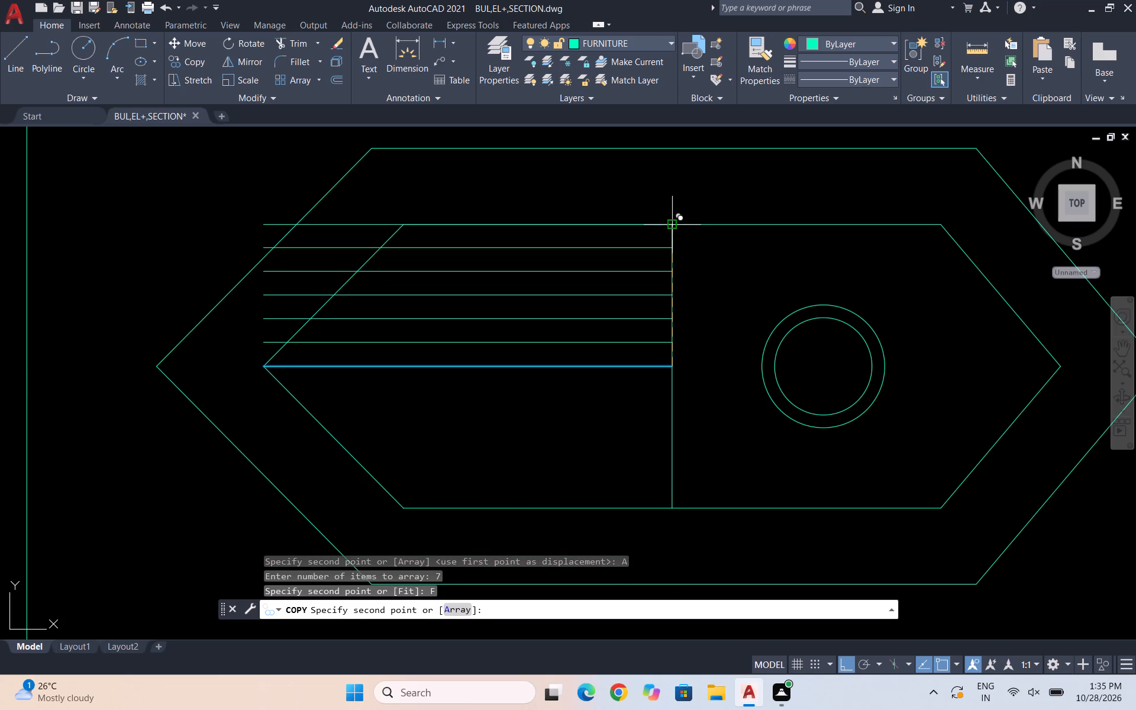
click(672, 226)
key(Escape)
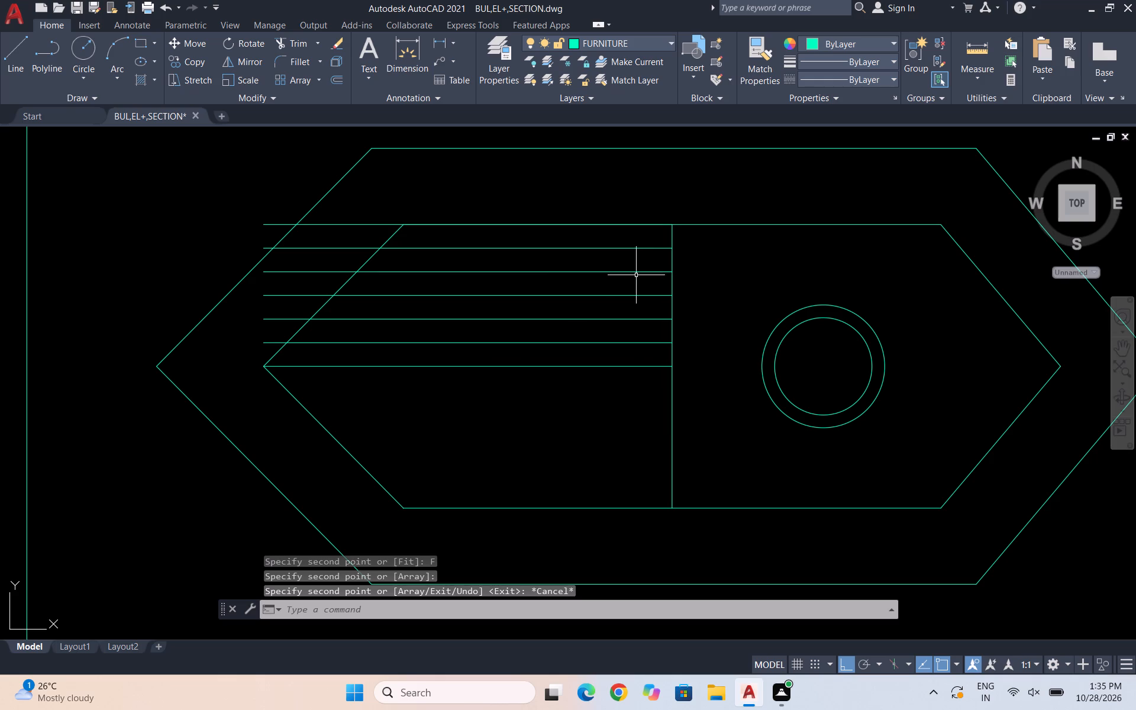
Trim the west ends of the arrayed lines that extend beyond the inner hexagon's northwest edge.
text(TR)
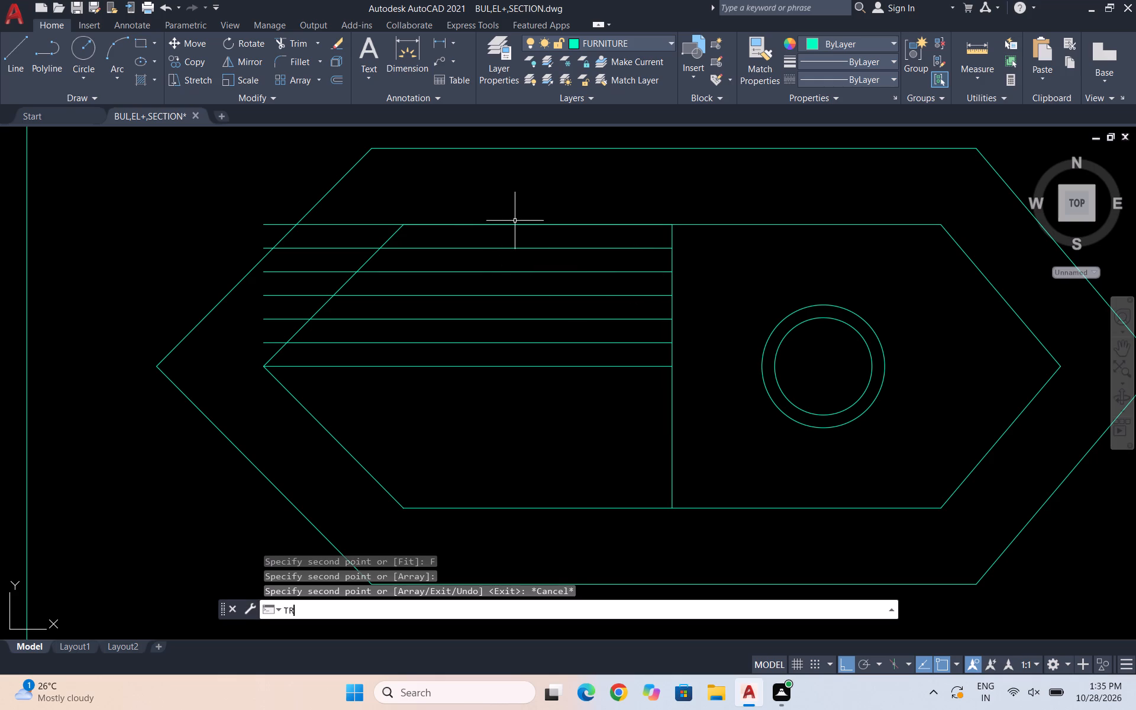
key(Return)
scroll(280, 288, up, 2)
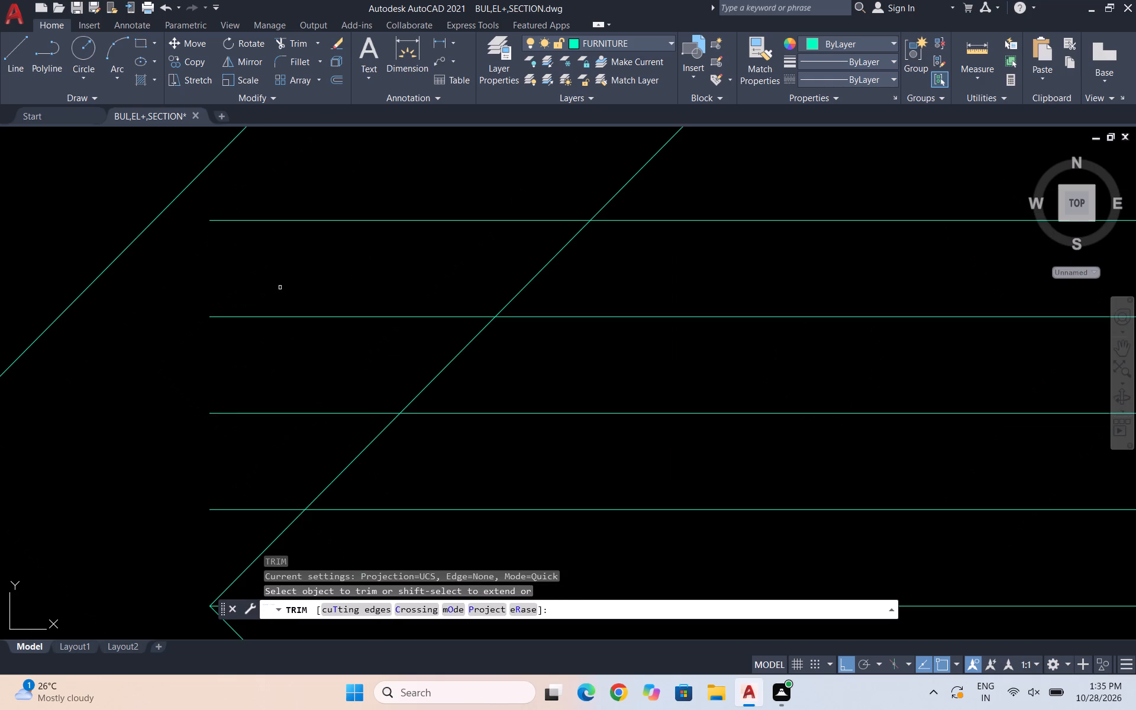
scroll(280, 288, up, 1)
drag(219, 546, 347, 317)
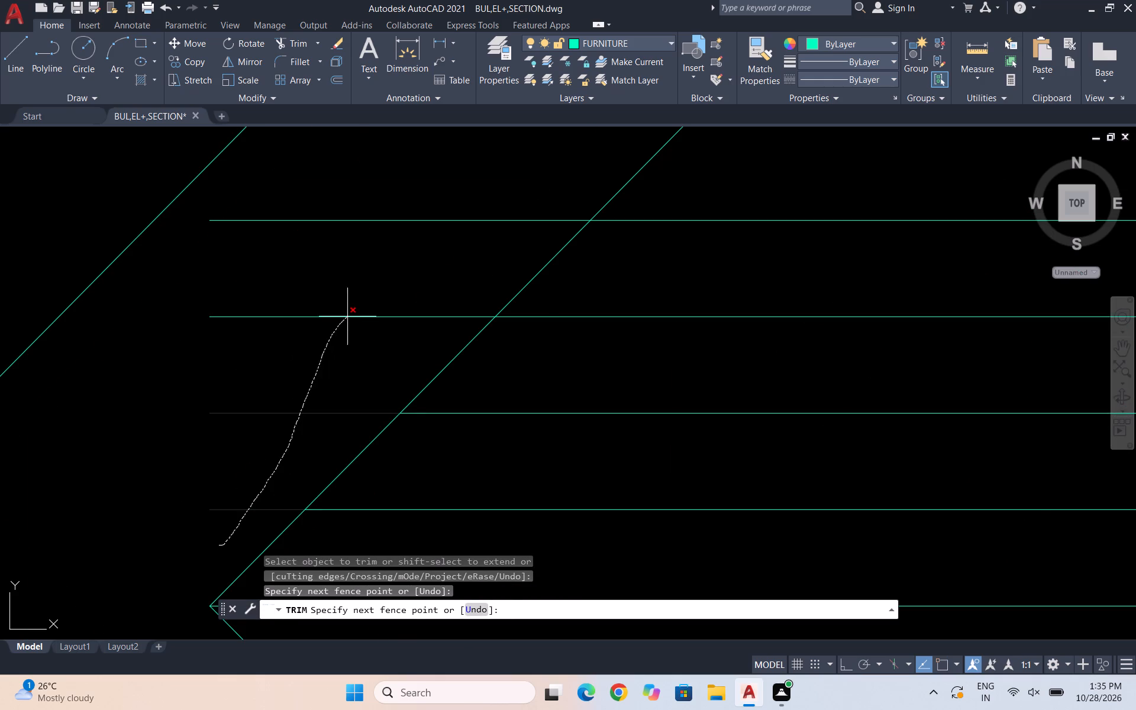
drag(347, 317, 433, 259)
scroll(348, 325, down, 3)
scroll(329, 276, up, 3)
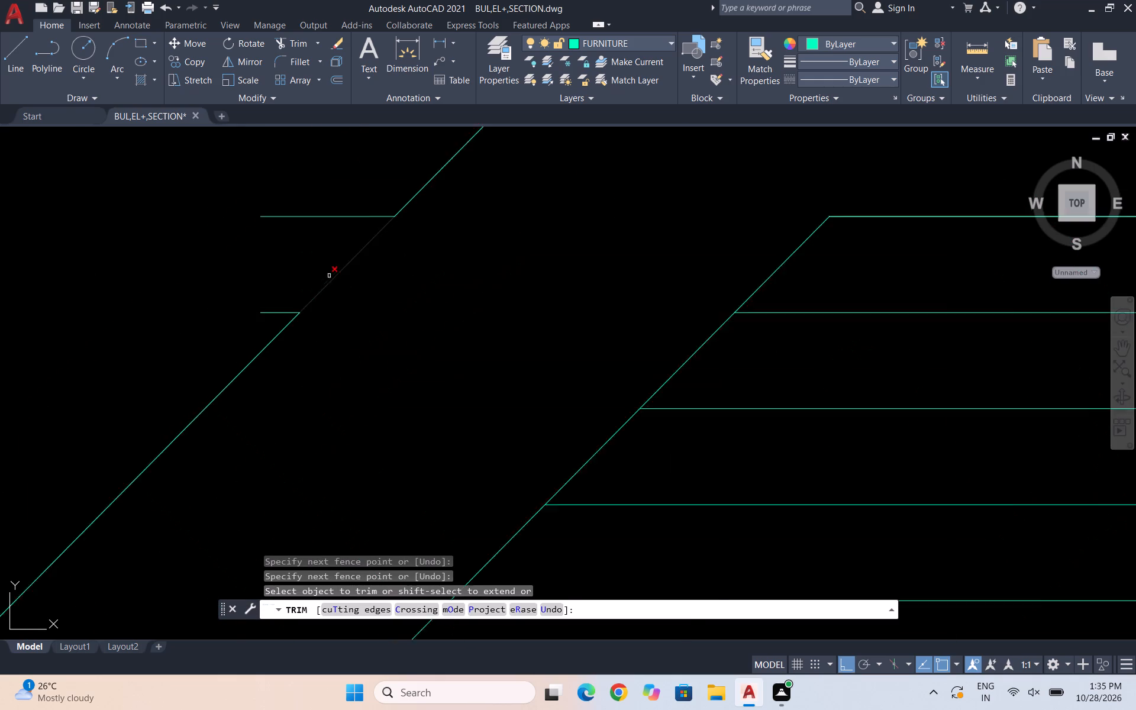
scroll(329, 276, up, 1)
drag(354, 154, 237, 344)
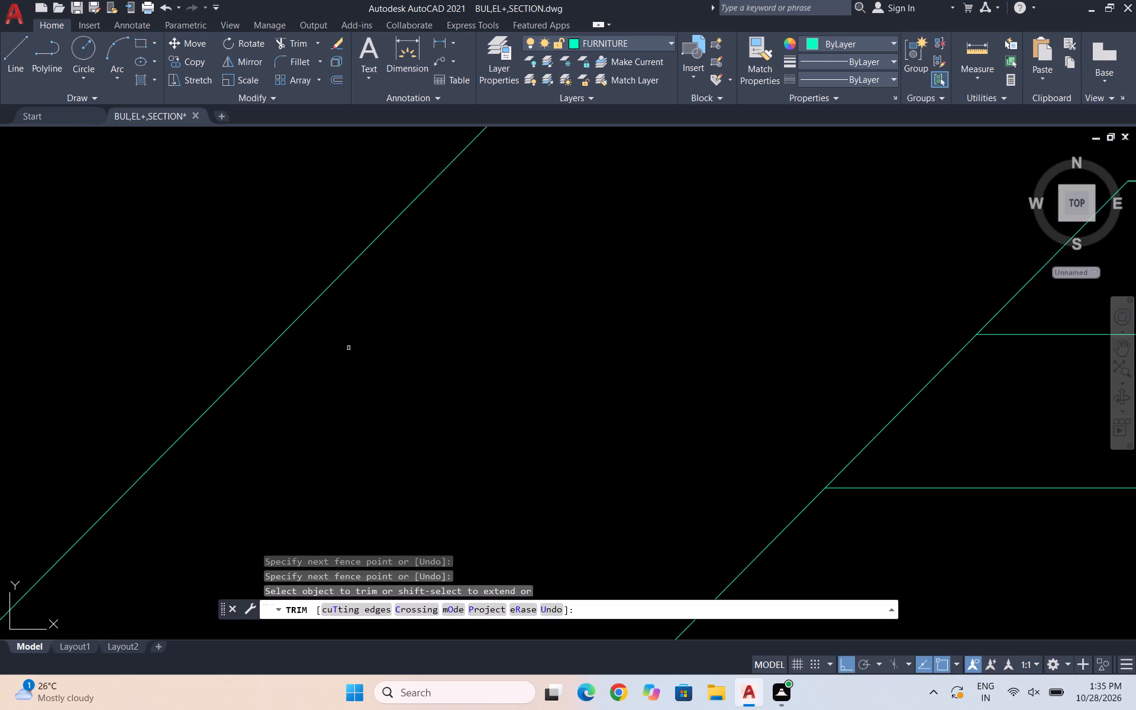
key(Escape)
scroll(507, 246, down, 3)
key(Escape)
key(Escape)
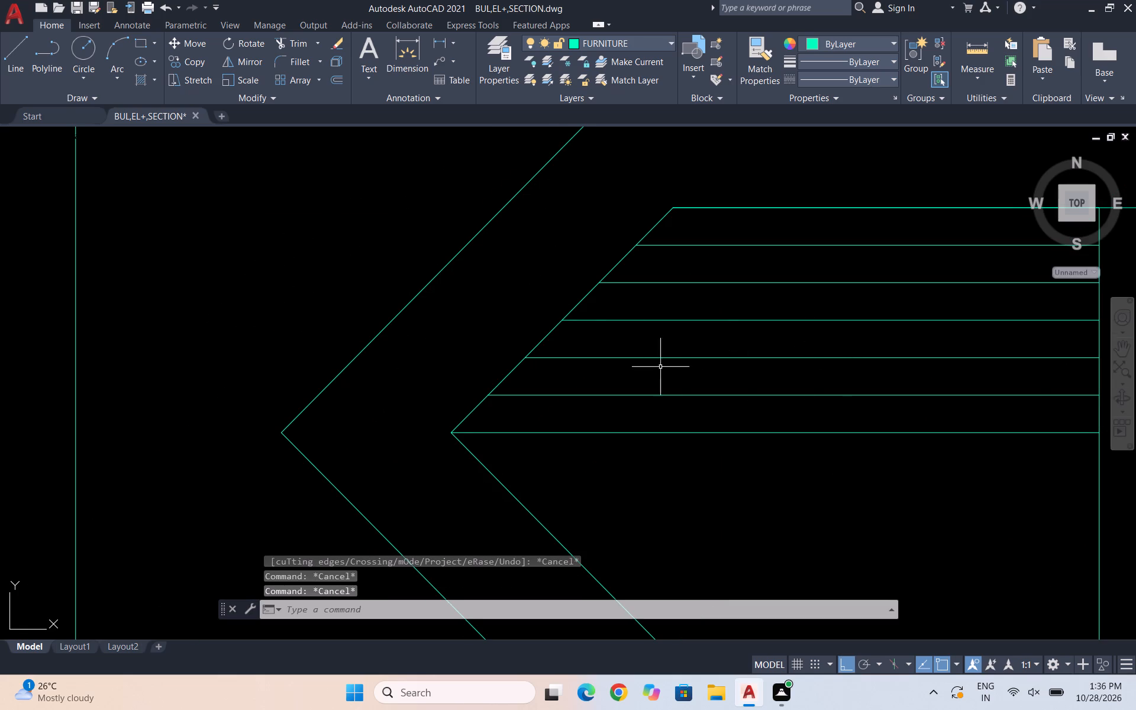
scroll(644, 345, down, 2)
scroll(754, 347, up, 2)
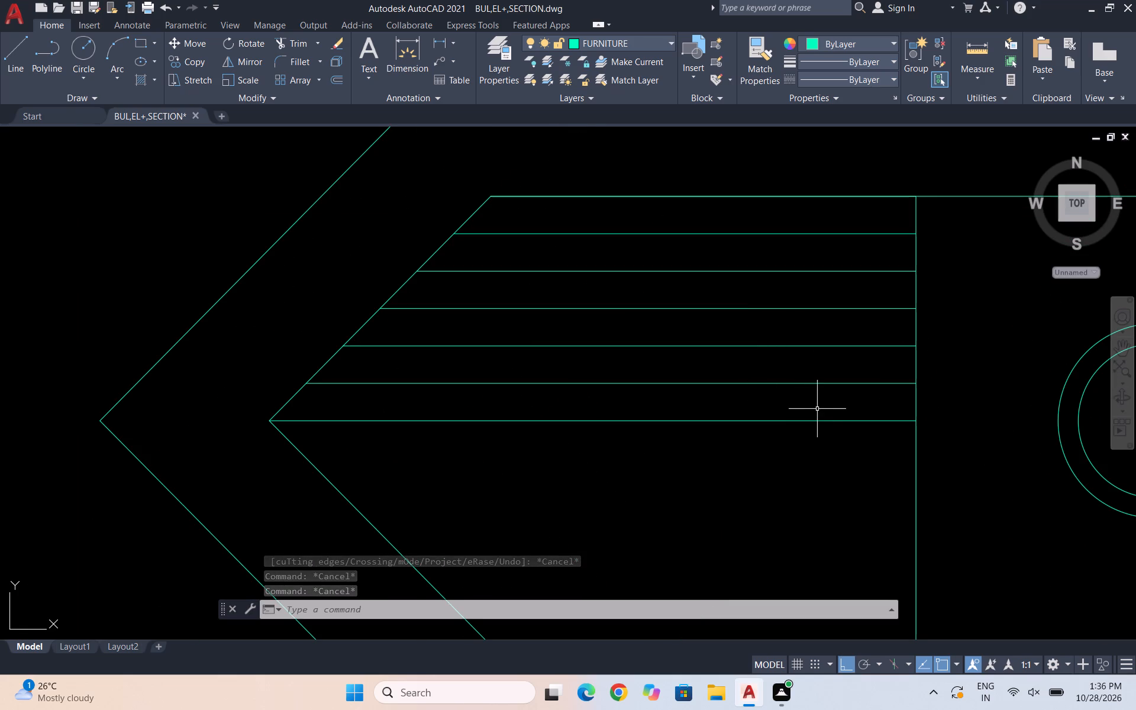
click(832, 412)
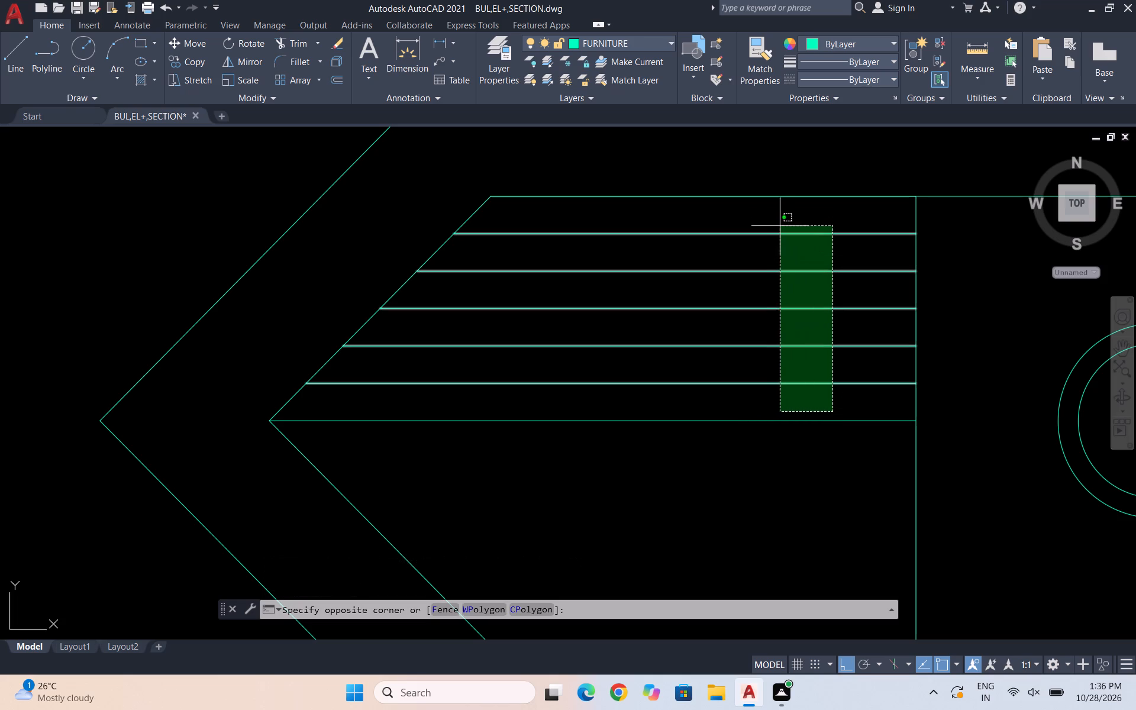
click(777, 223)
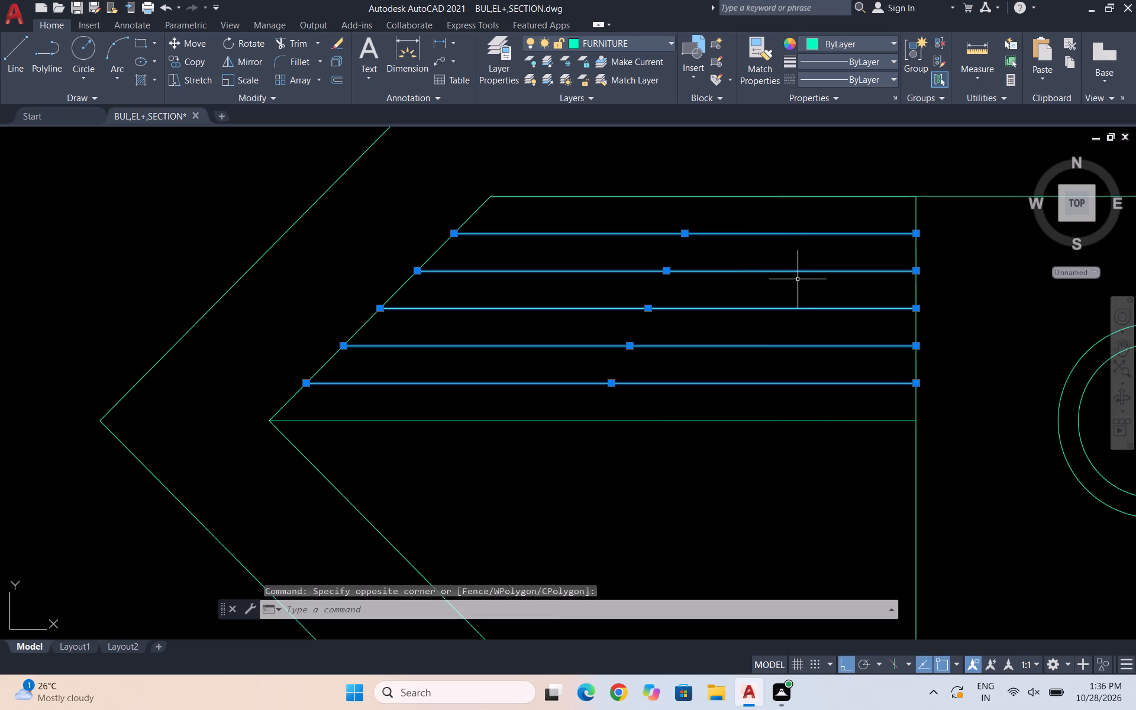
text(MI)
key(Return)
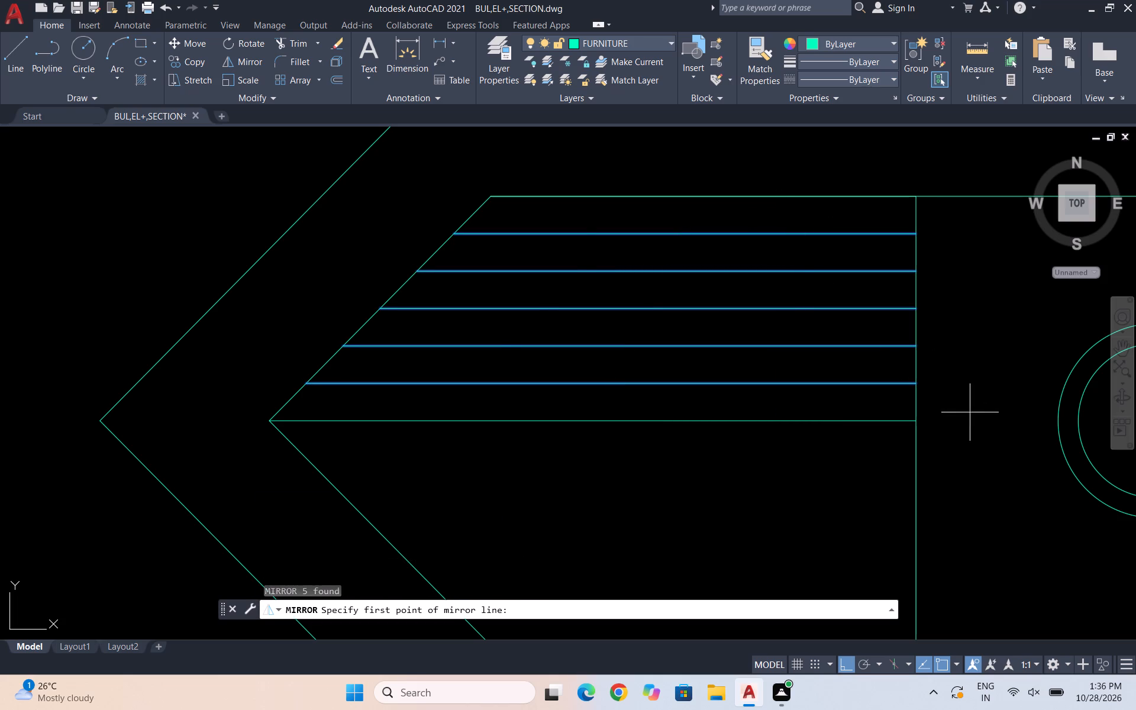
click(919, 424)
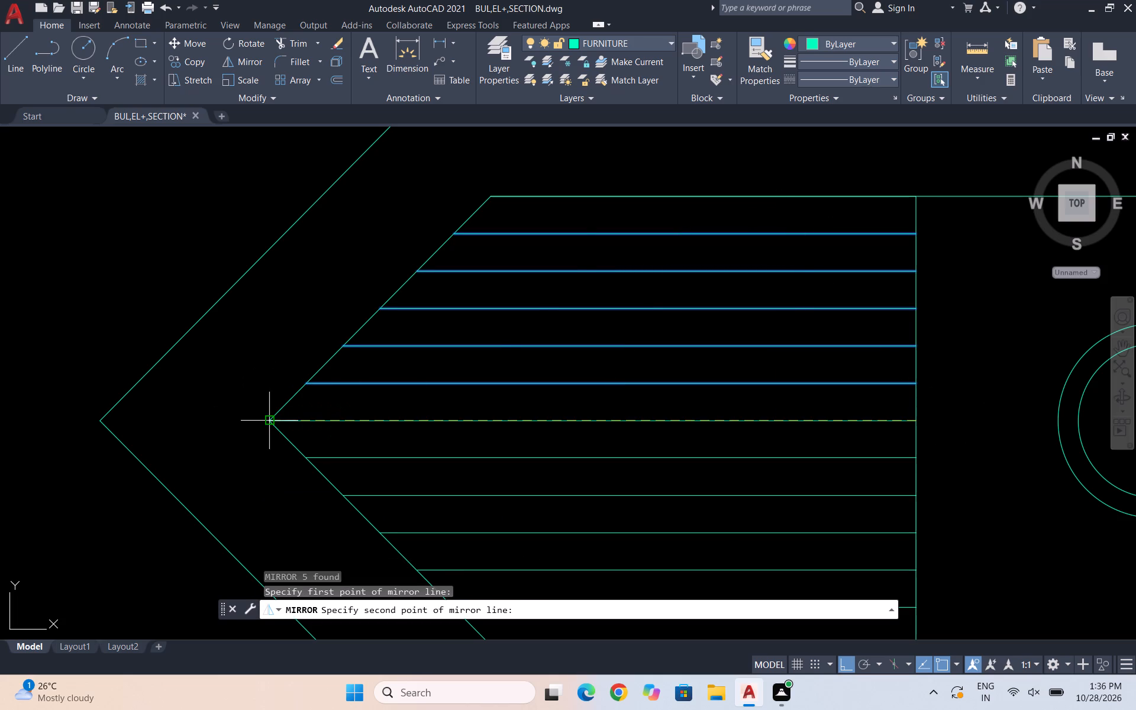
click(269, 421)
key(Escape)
Mirror the five hatch lines about the hexagon's horizontal centre line into its southwest part, keeping the originals.
drag(833, 390, 821, 380)
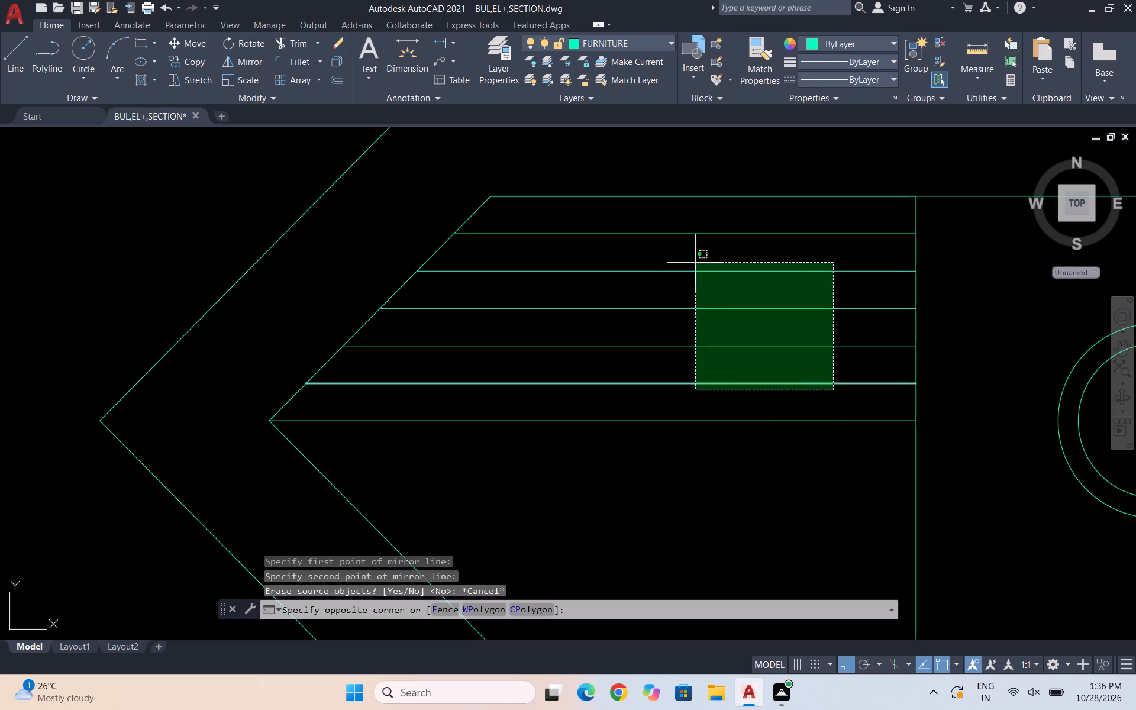
click(670, 229)
text(MI)
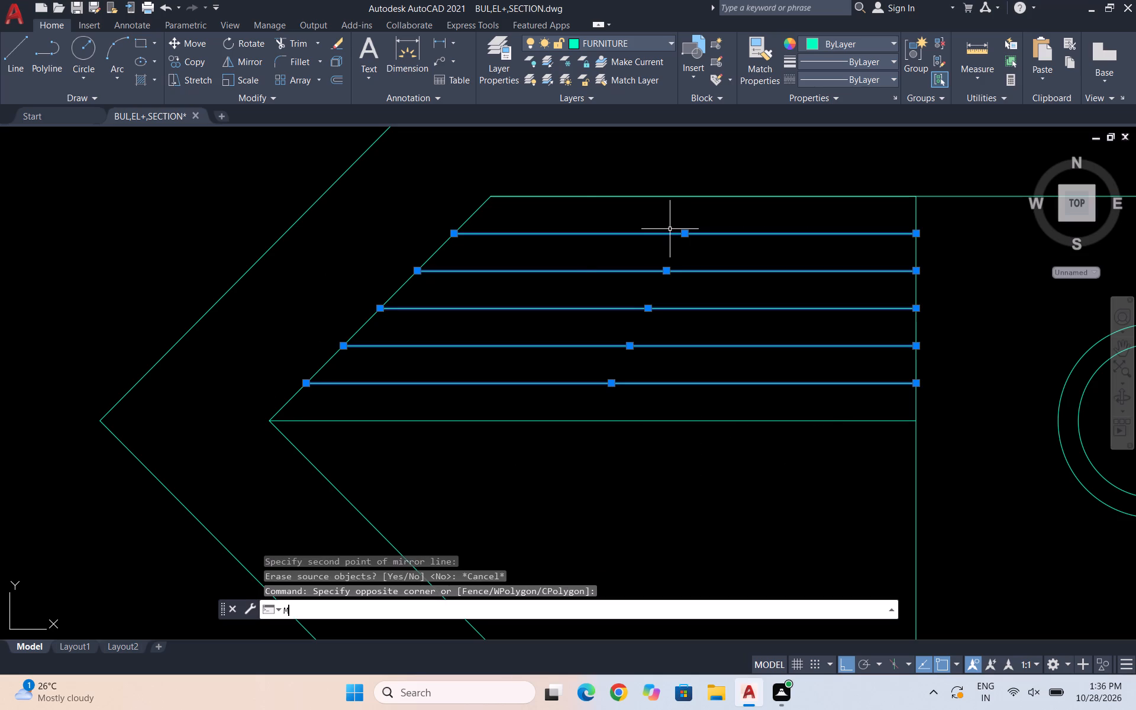
key(Return)
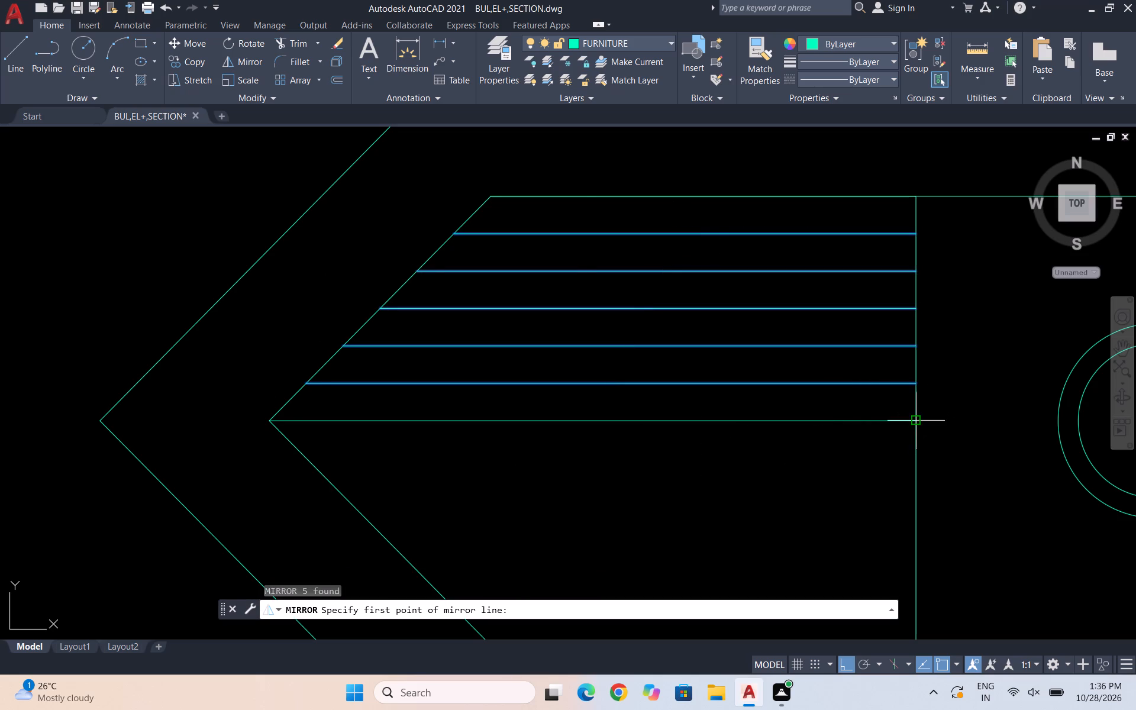
click(911, 422)
click(267, 425)
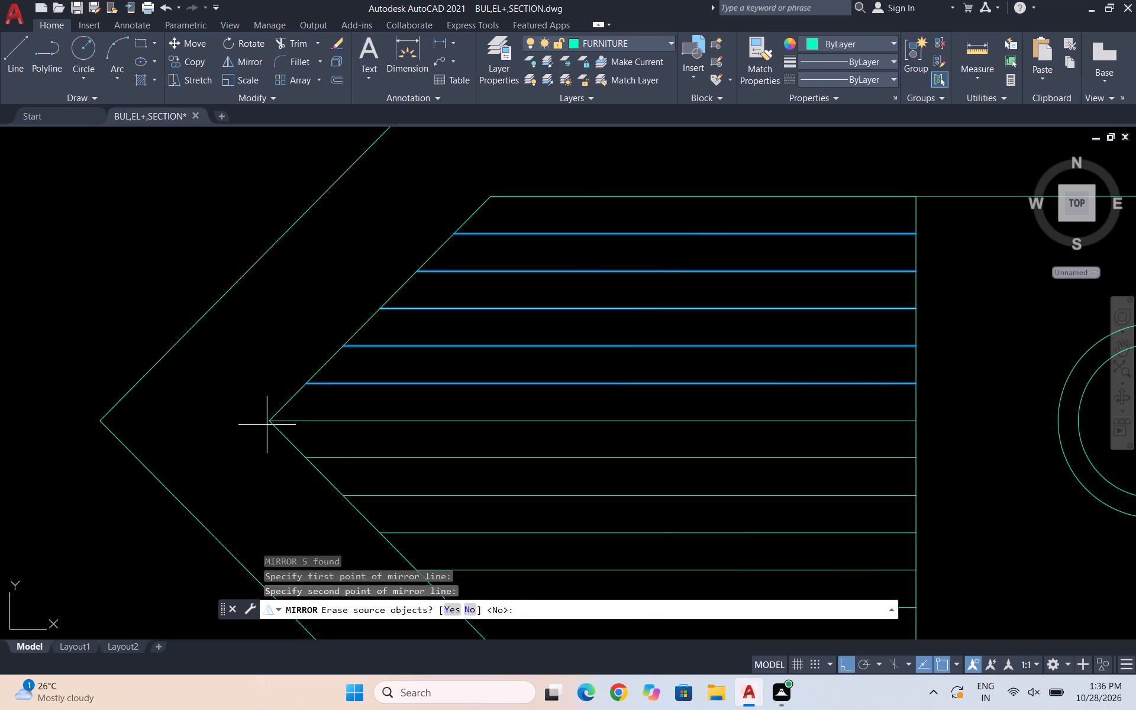
key(space)
scroll(302, 386, down, 4)
key(Escape)
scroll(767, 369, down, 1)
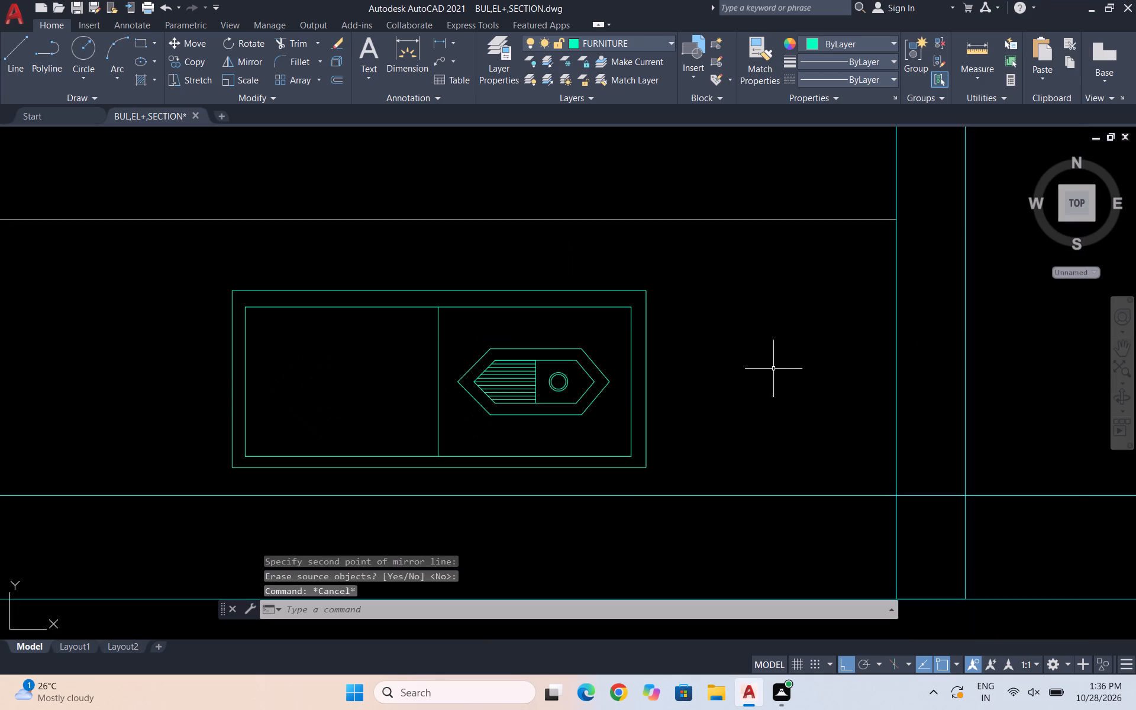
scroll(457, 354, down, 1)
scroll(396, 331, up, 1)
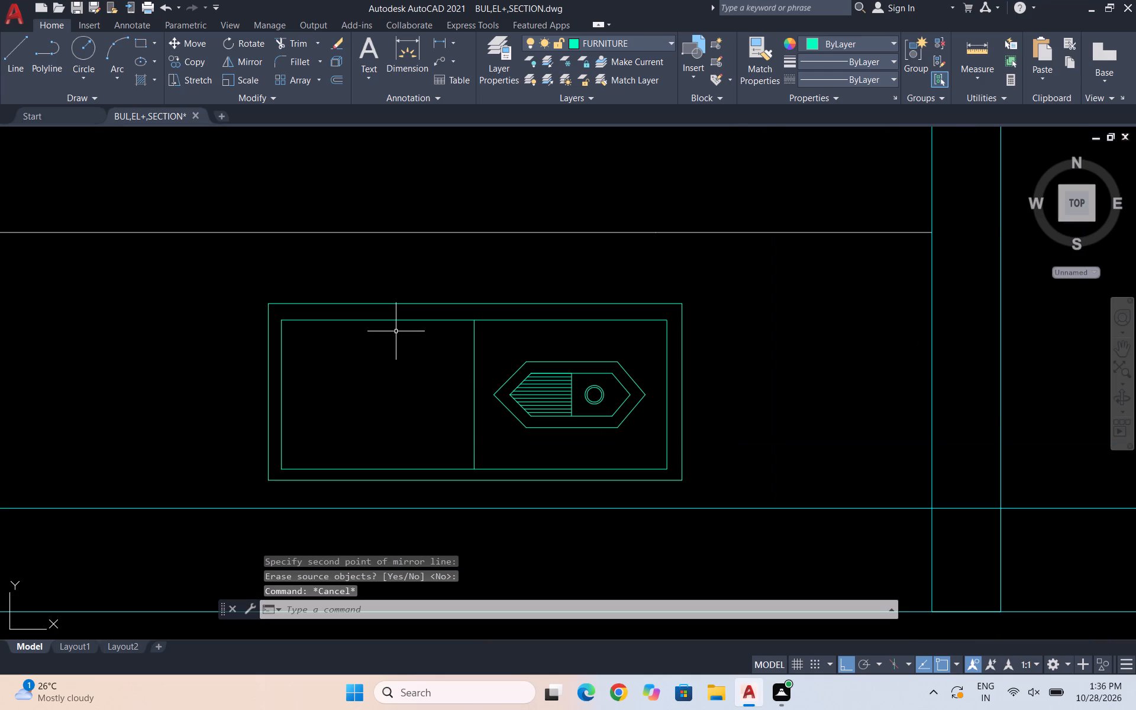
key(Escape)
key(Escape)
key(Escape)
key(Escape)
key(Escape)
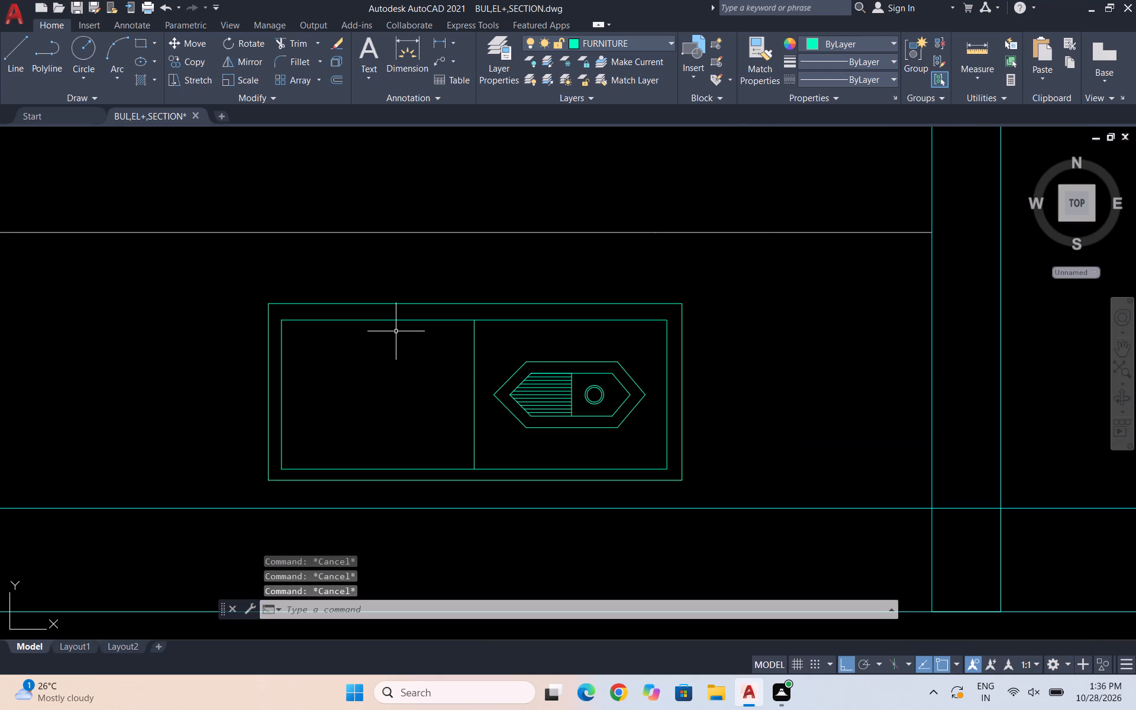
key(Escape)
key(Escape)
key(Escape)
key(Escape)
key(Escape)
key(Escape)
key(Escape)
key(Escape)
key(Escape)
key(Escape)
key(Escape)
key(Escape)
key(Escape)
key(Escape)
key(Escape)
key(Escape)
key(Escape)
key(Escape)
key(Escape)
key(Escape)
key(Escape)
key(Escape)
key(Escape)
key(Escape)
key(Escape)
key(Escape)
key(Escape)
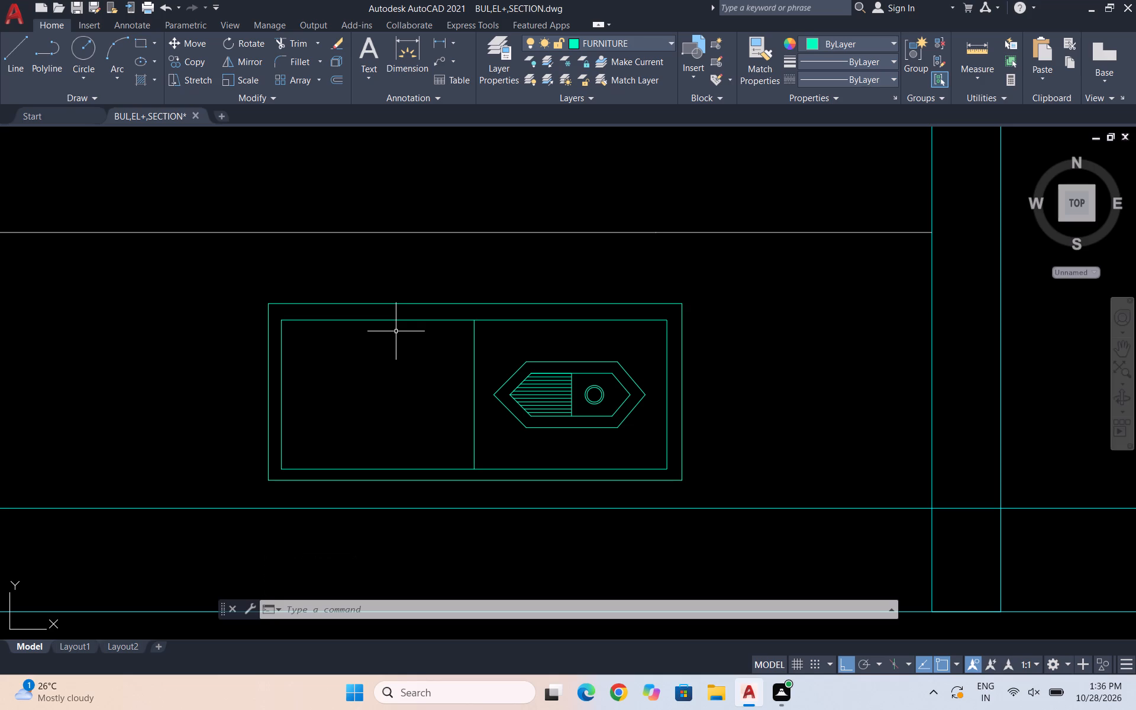
Draw a horizontal line across the sink's west half, from the central divider's midpoint to the inner rectangle's west edge.
key(l)
key(Return)
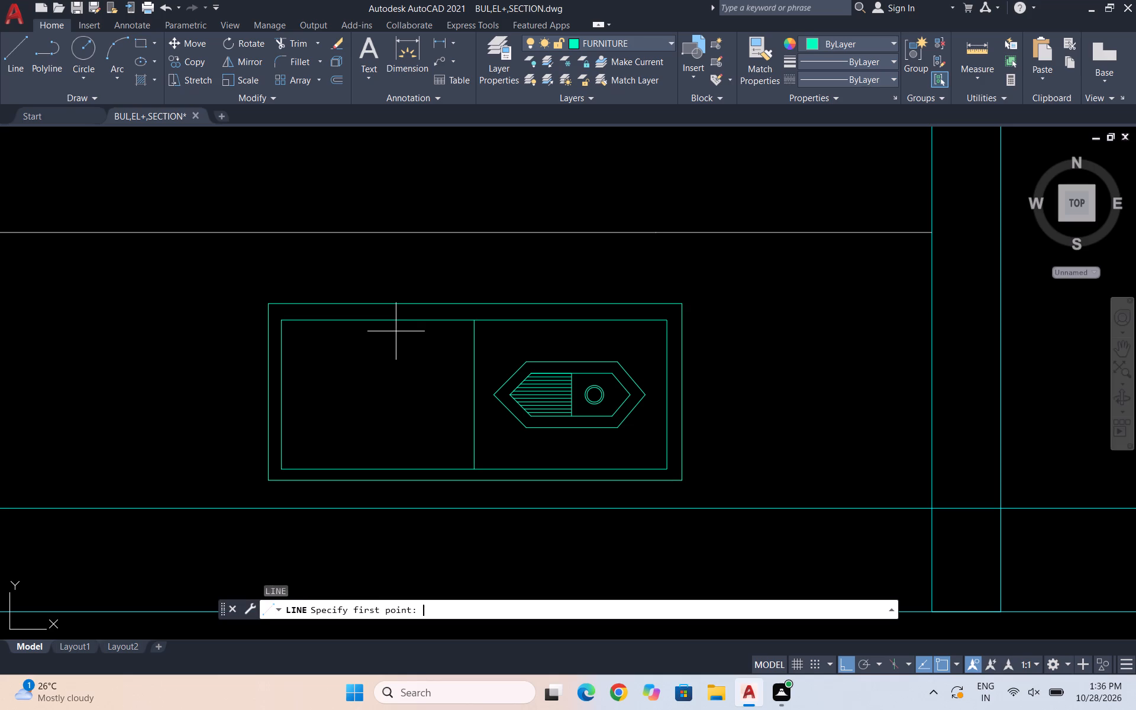
scroll(395, 362, up, 1)
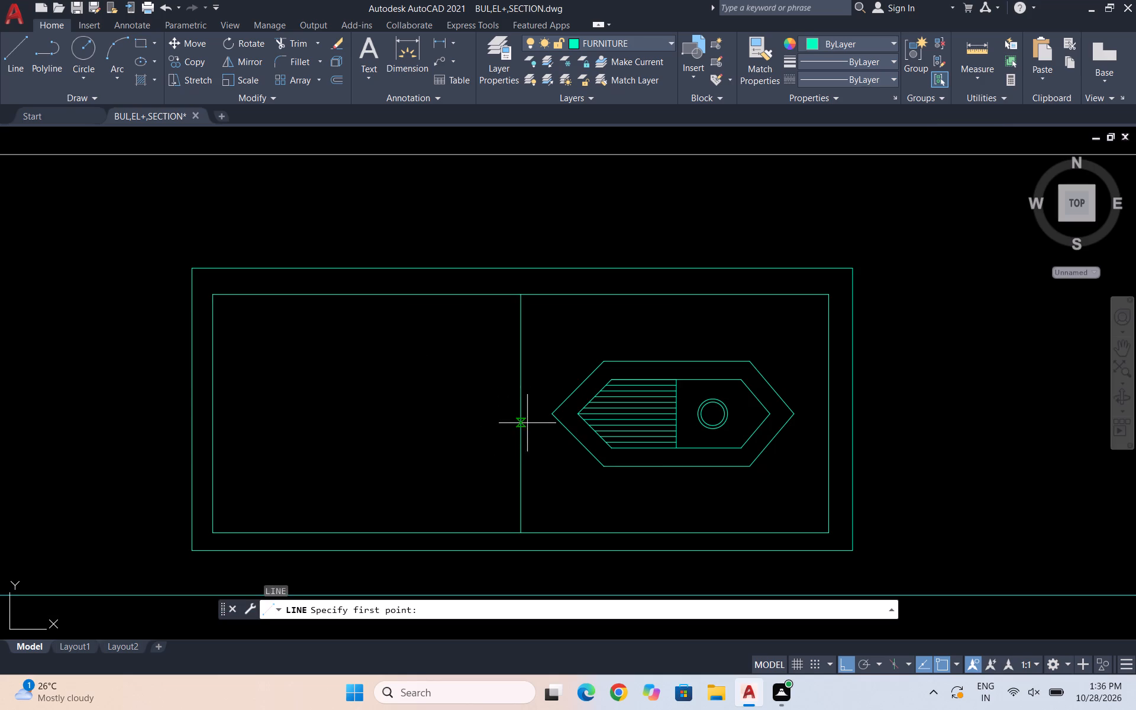
click(523, 414)
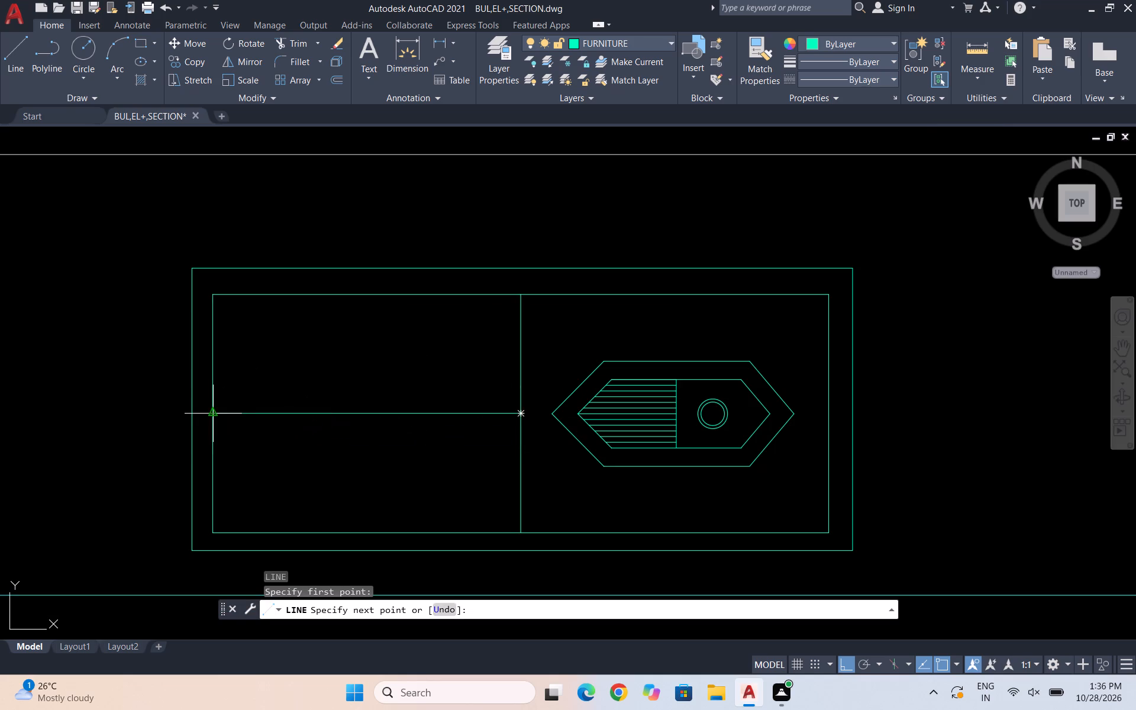
click(216, 412)
key(Escape)
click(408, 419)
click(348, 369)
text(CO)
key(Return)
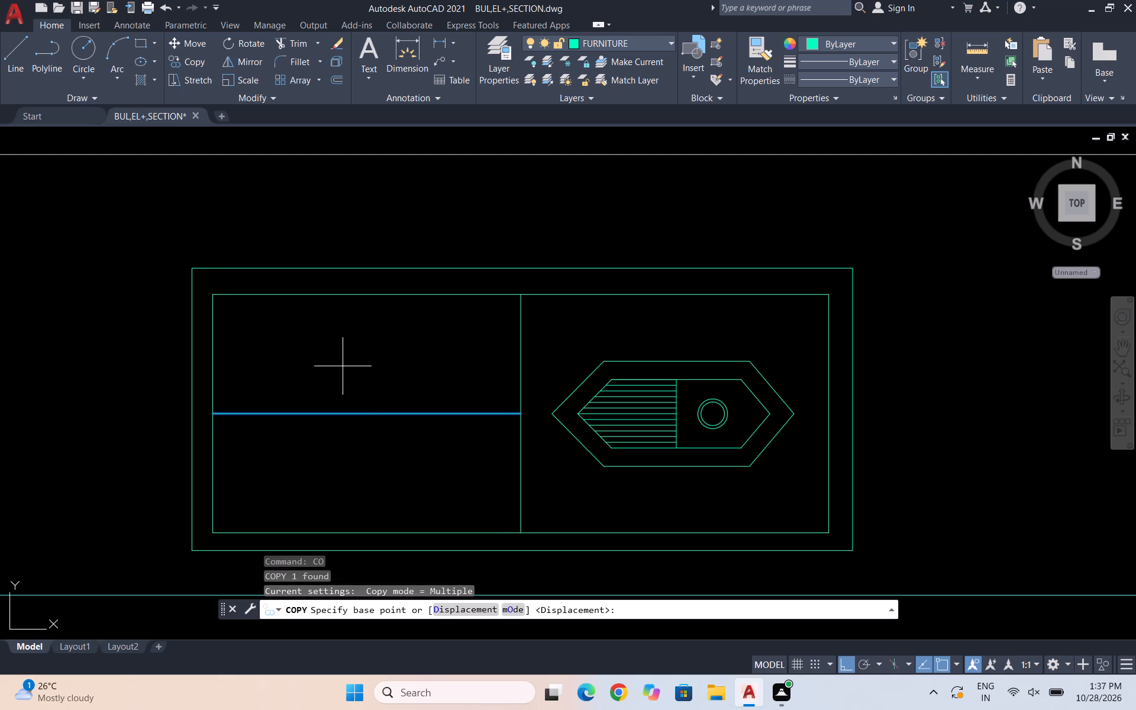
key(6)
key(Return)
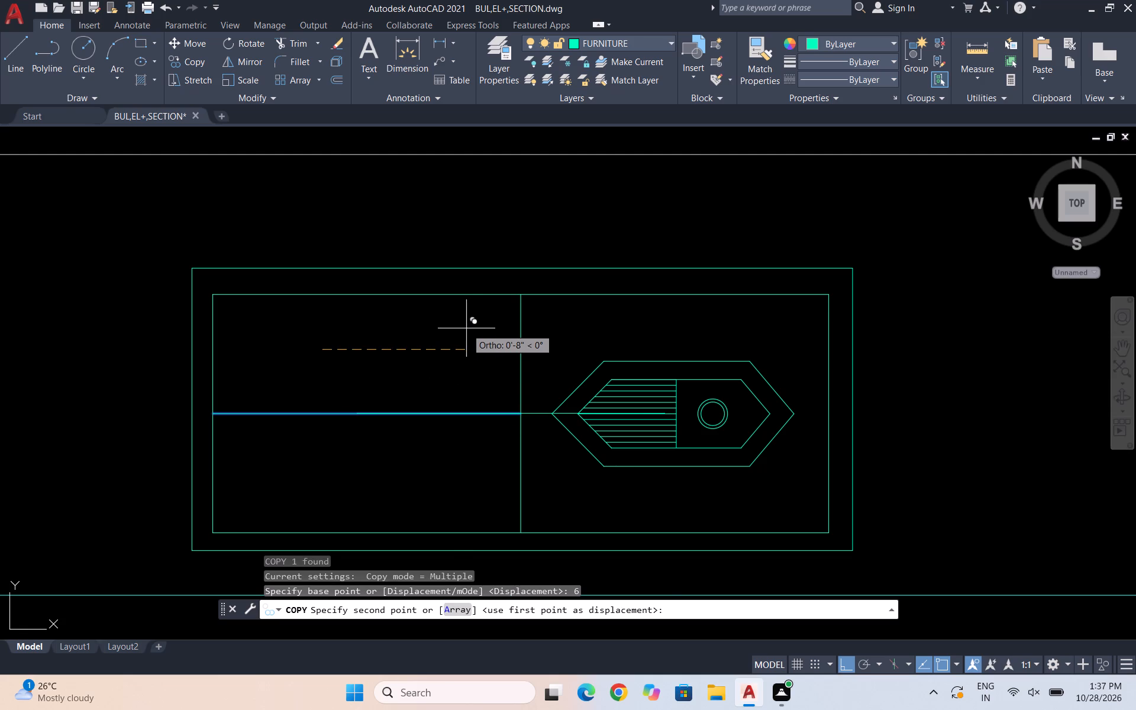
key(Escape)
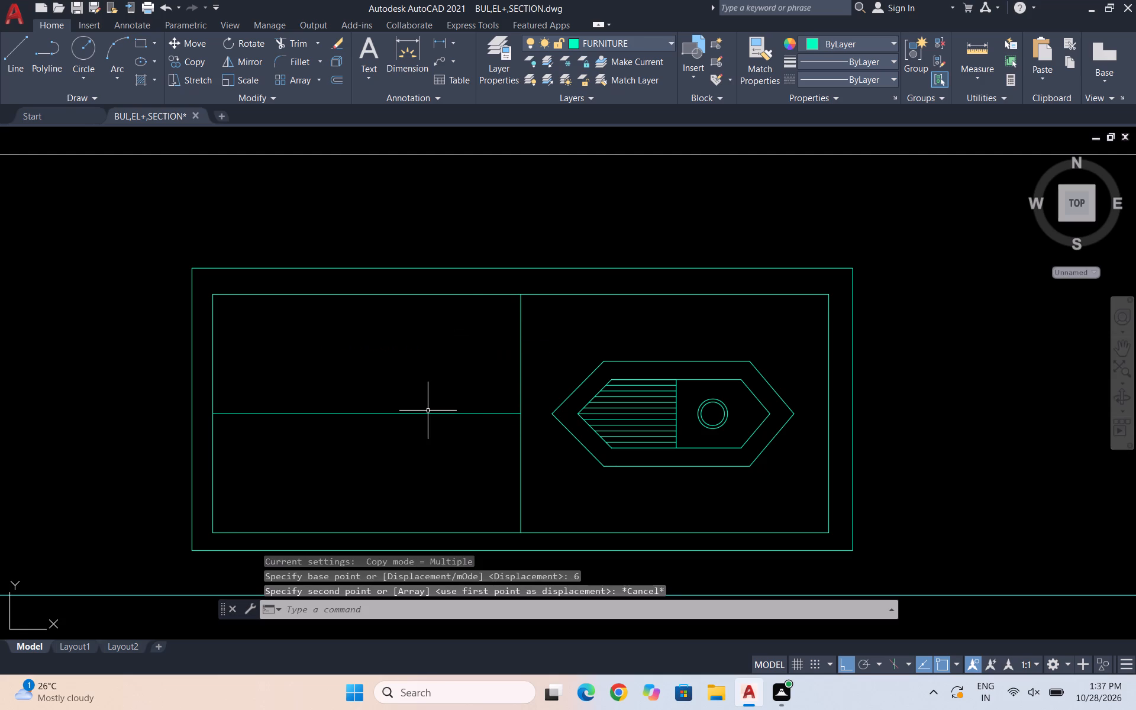
Copy the horizontal line in the sink's west half as a 6-item array fitted up to the inner rectangle's north edge.
click(424, 437)
click(374, 384)
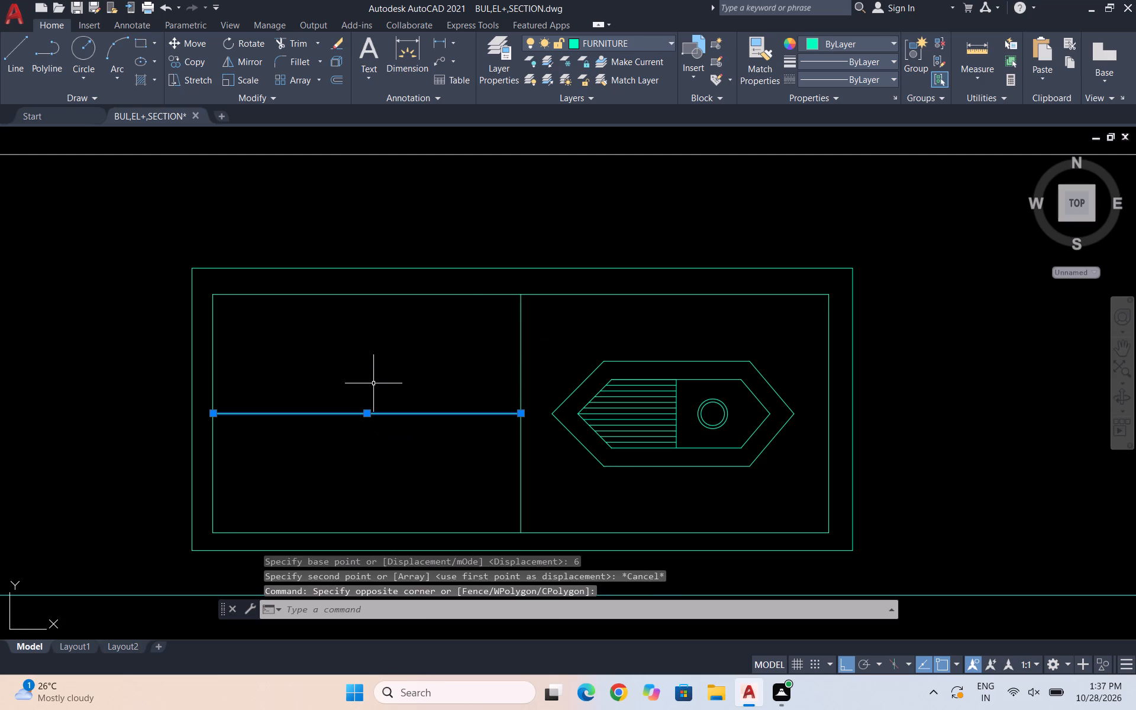
text(CO)
key(Return)
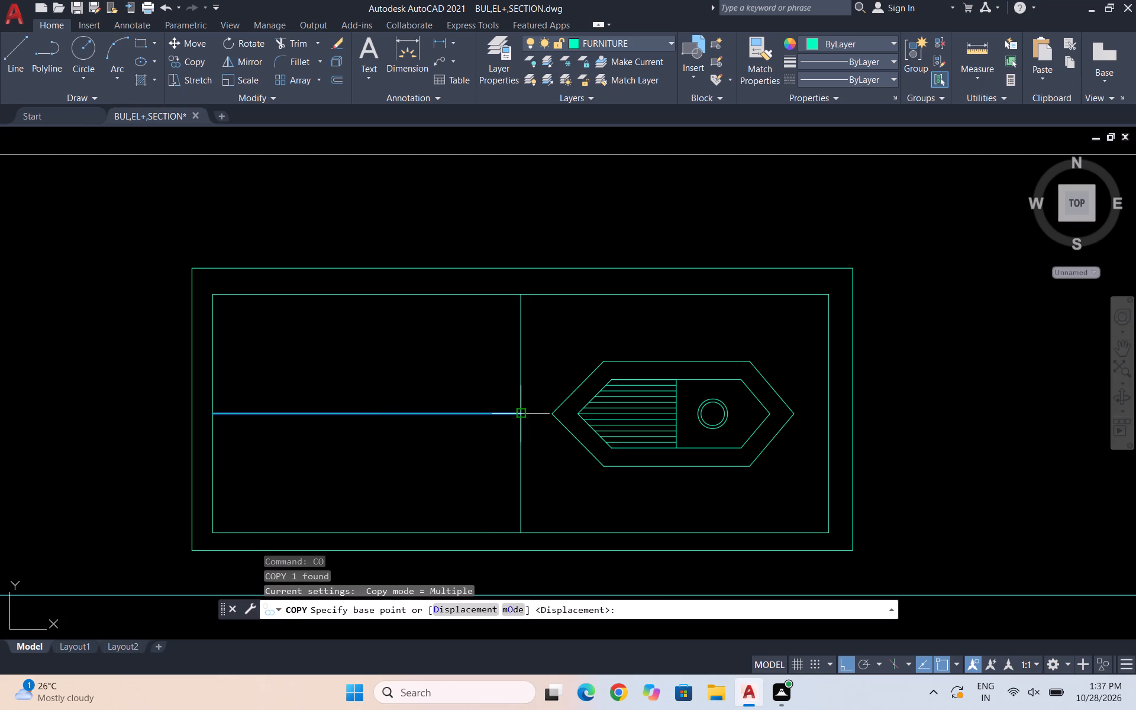
click(526, 414)
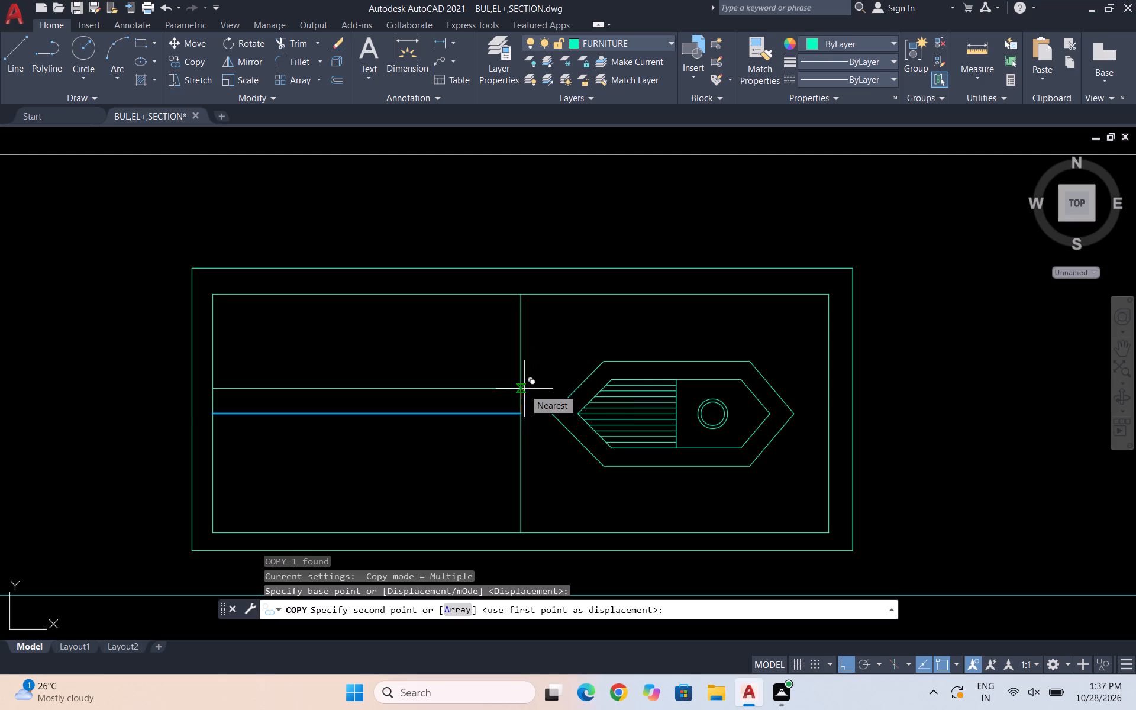
key(a)
key(Return)
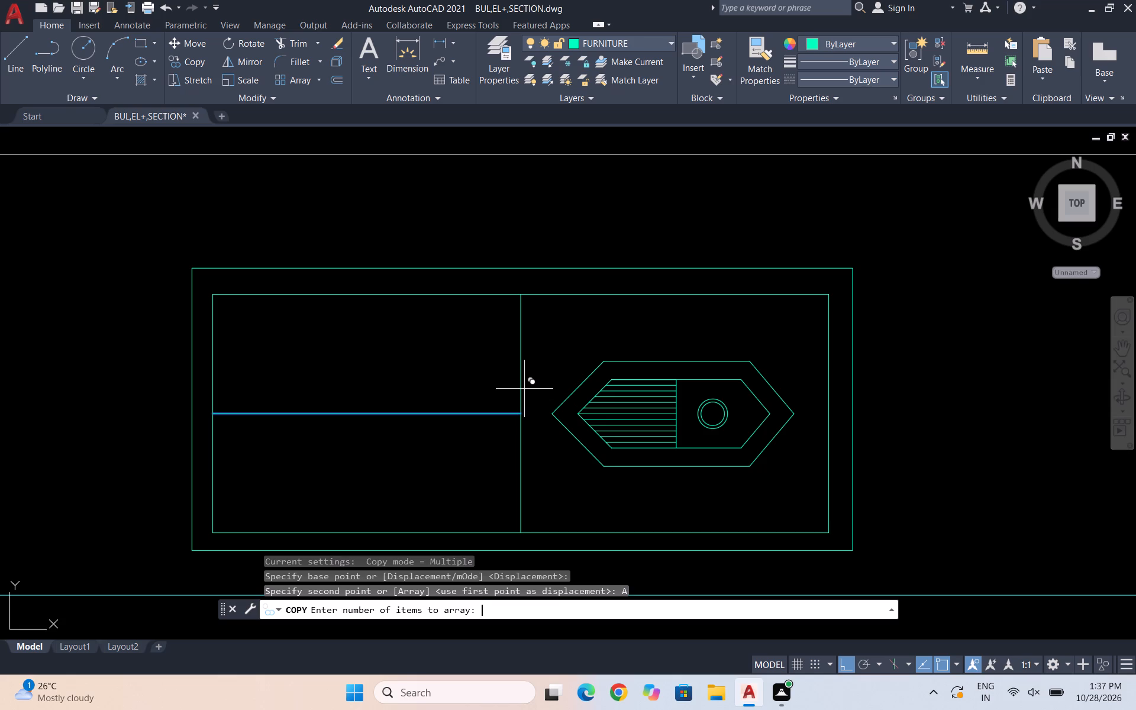
key(6)
key(Return)
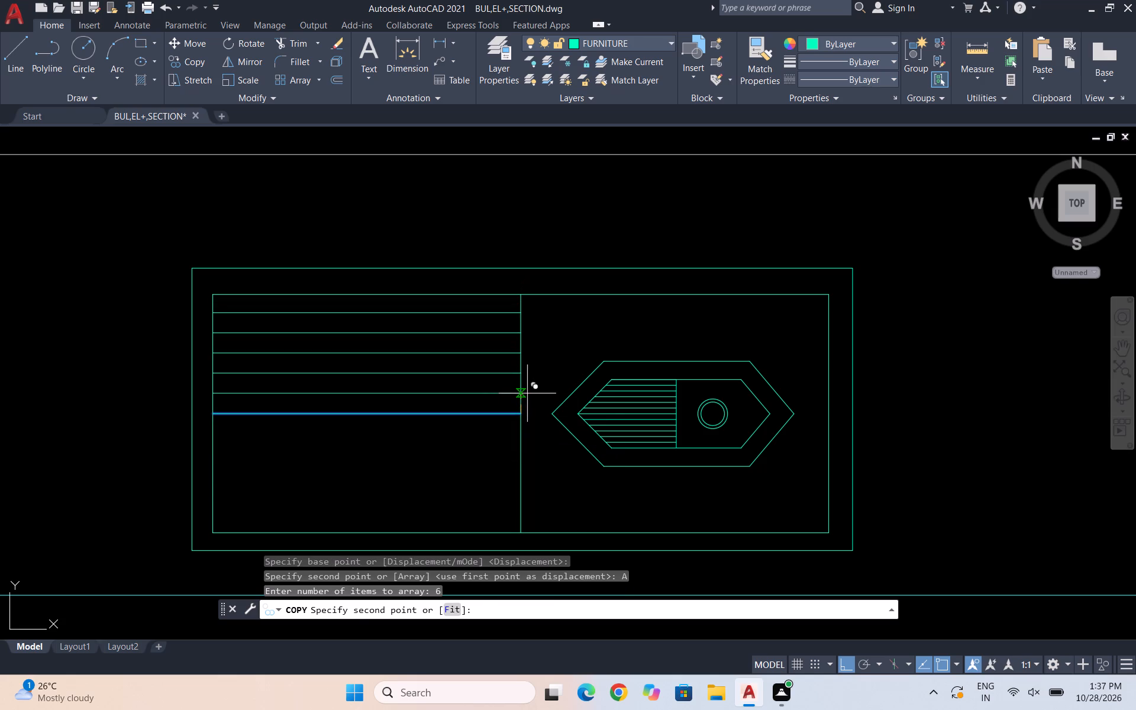
click(457, 608)
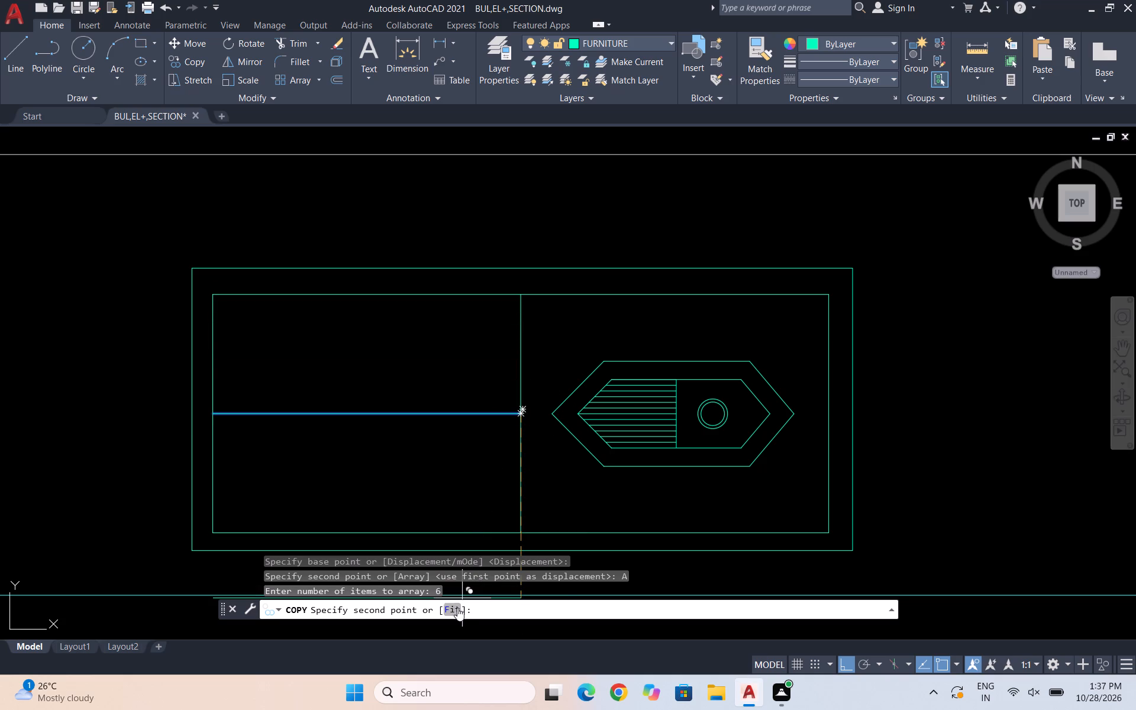
click(519, 296)
key(space)
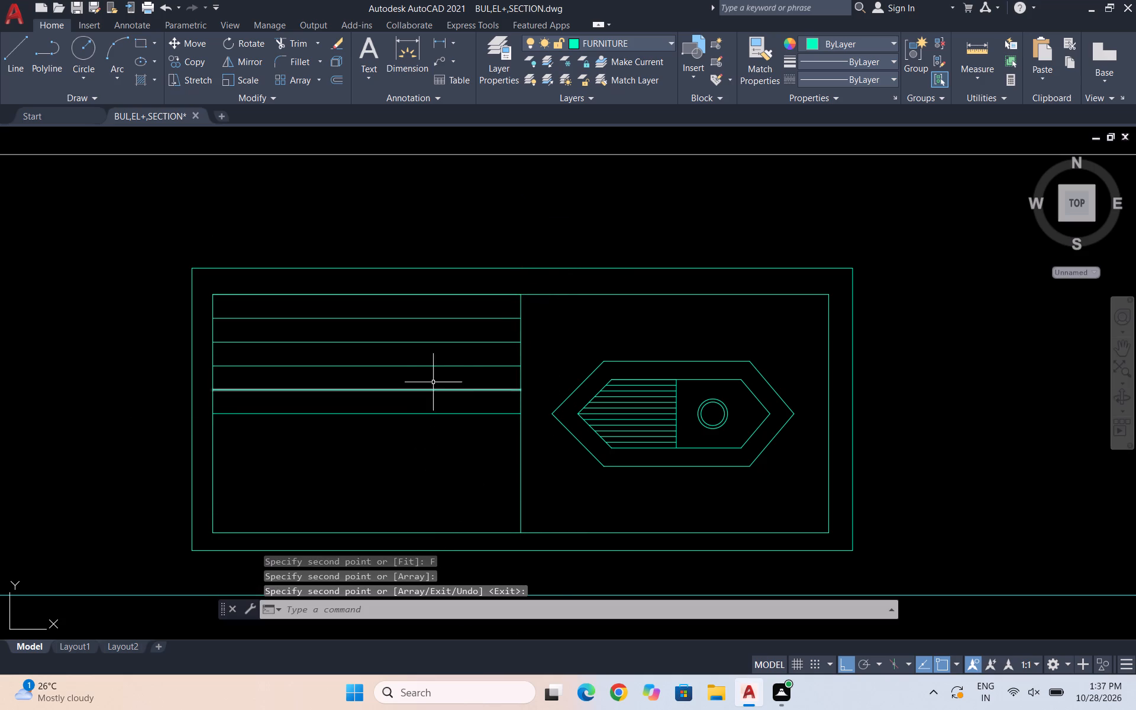
key(Escape)
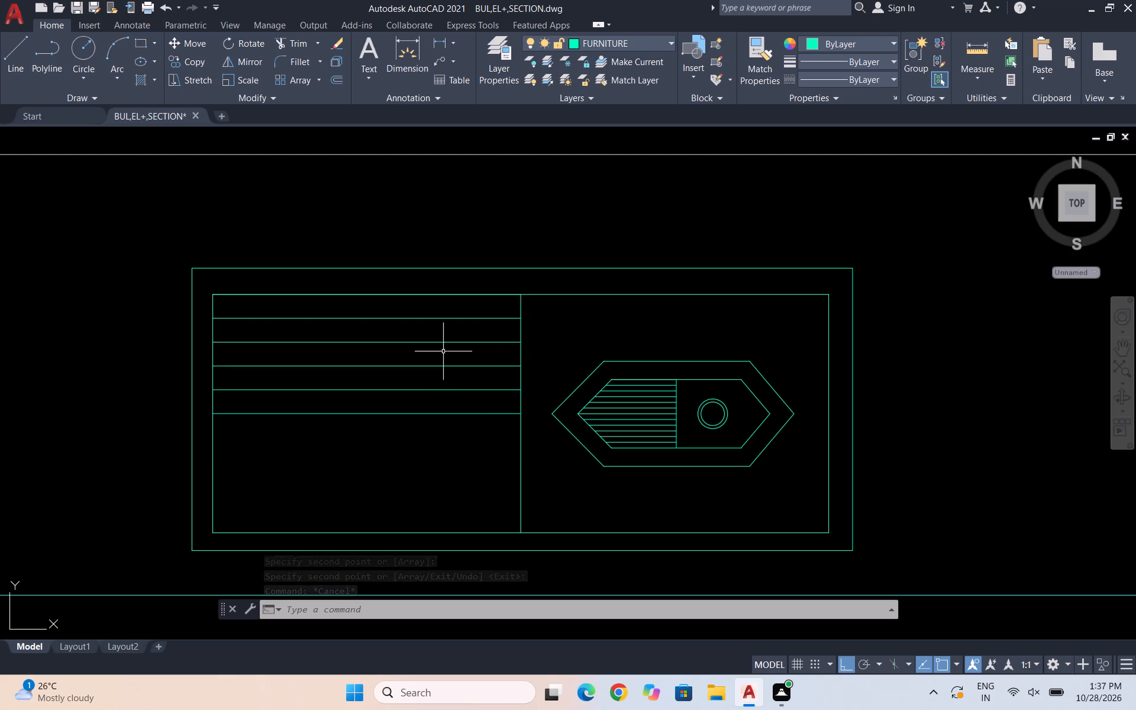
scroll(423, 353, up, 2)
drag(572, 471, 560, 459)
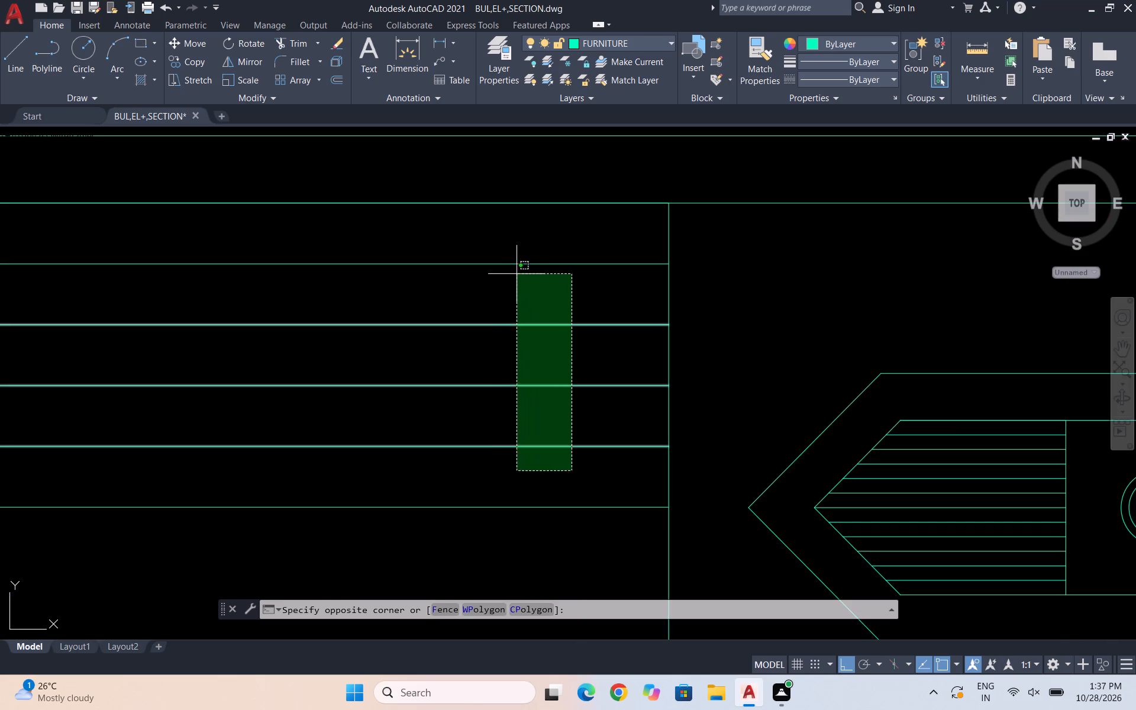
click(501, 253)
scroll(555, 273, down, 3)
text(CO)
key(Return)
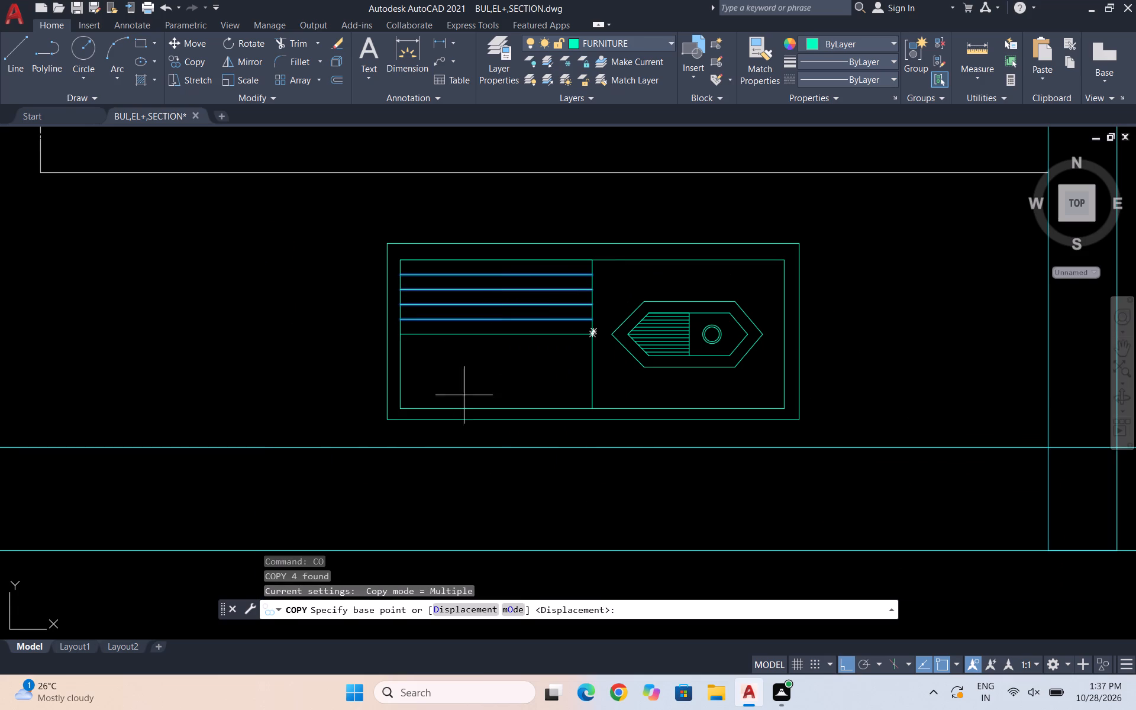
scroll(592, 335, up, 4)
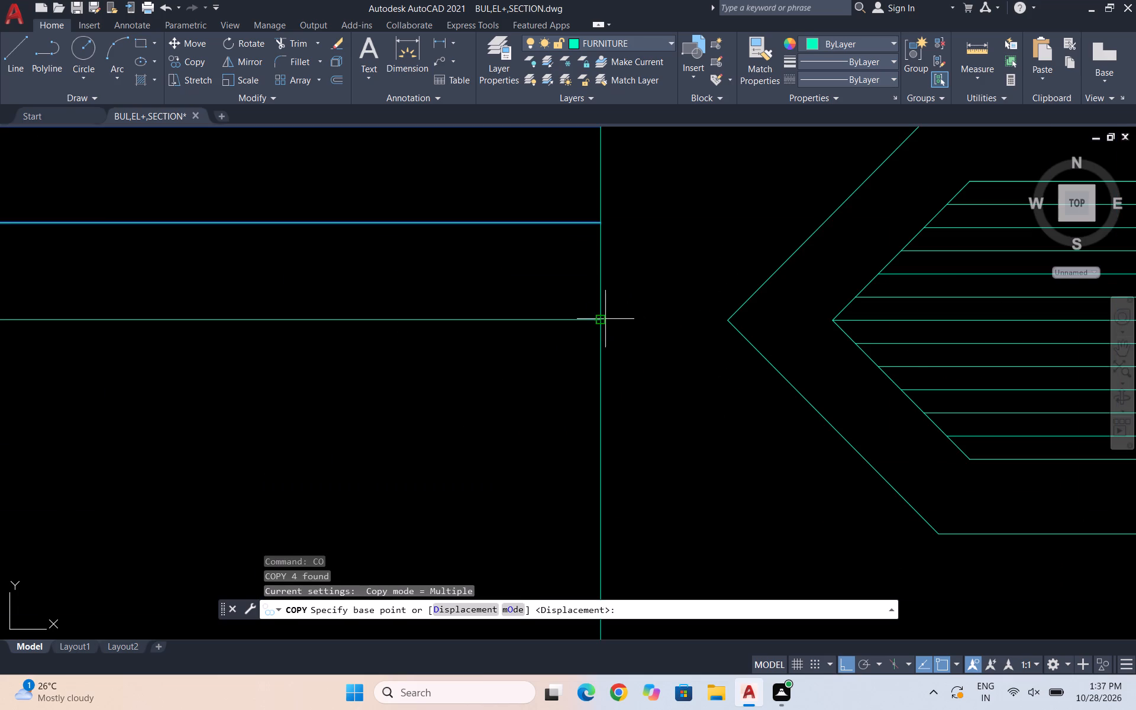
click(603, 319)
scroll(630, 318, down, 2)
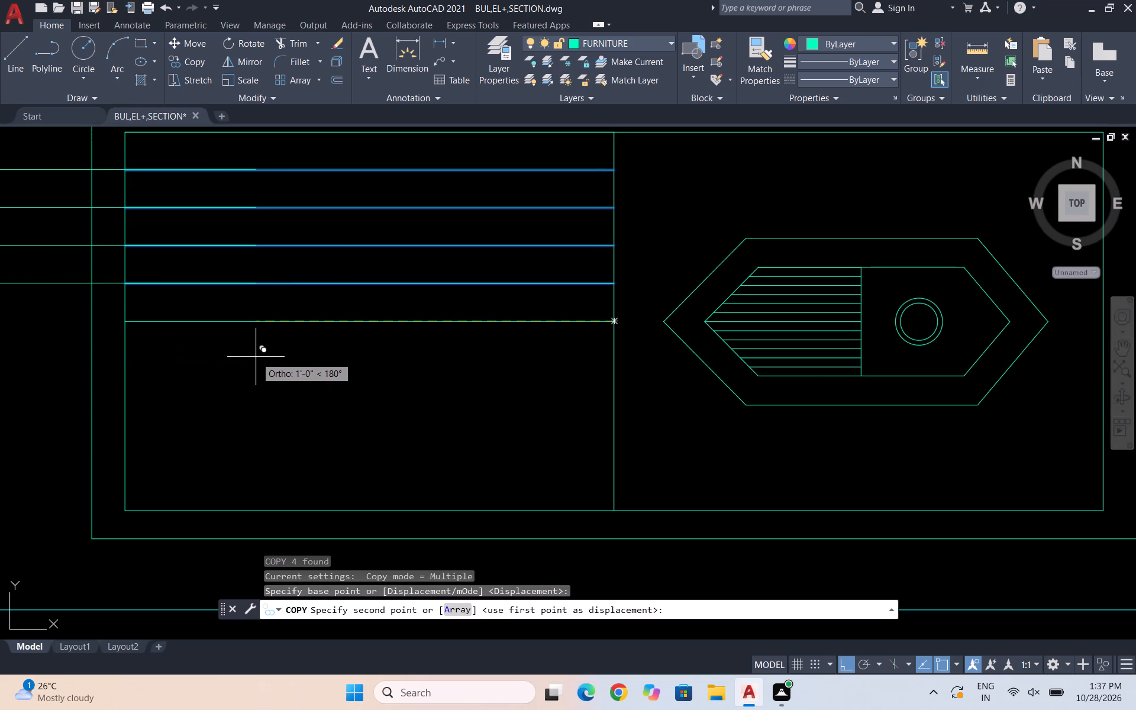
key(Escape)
Mirror the four new lines about the west half's horizontal centre line into its southern part, keeping the originals.
scroll(469, 234, down, 2)
scroll(484, 209, up, 2)
drag(592, 411, 566, 390)
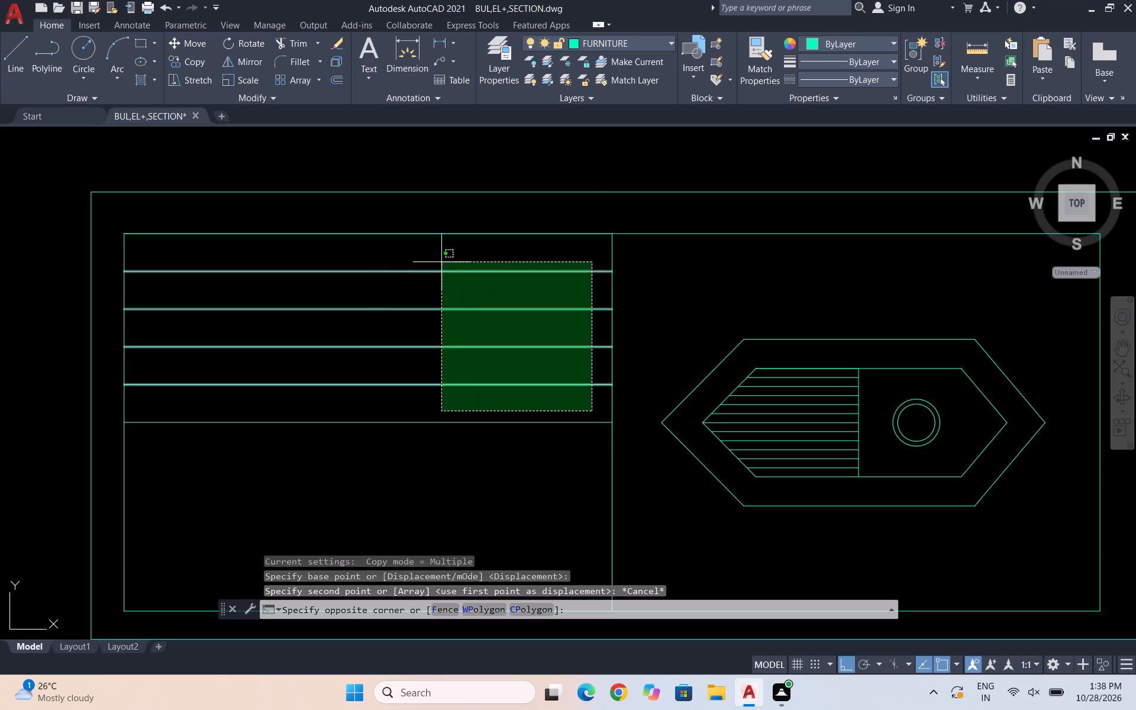
click(441, 262)
text(MI)
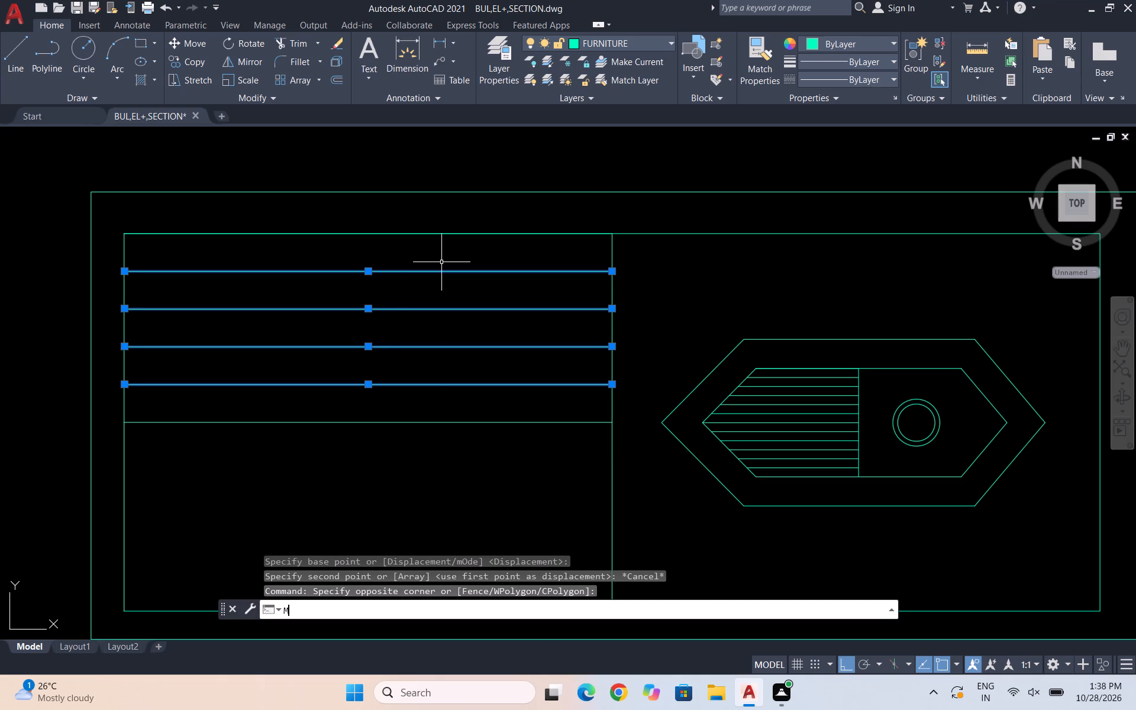
key(Return)
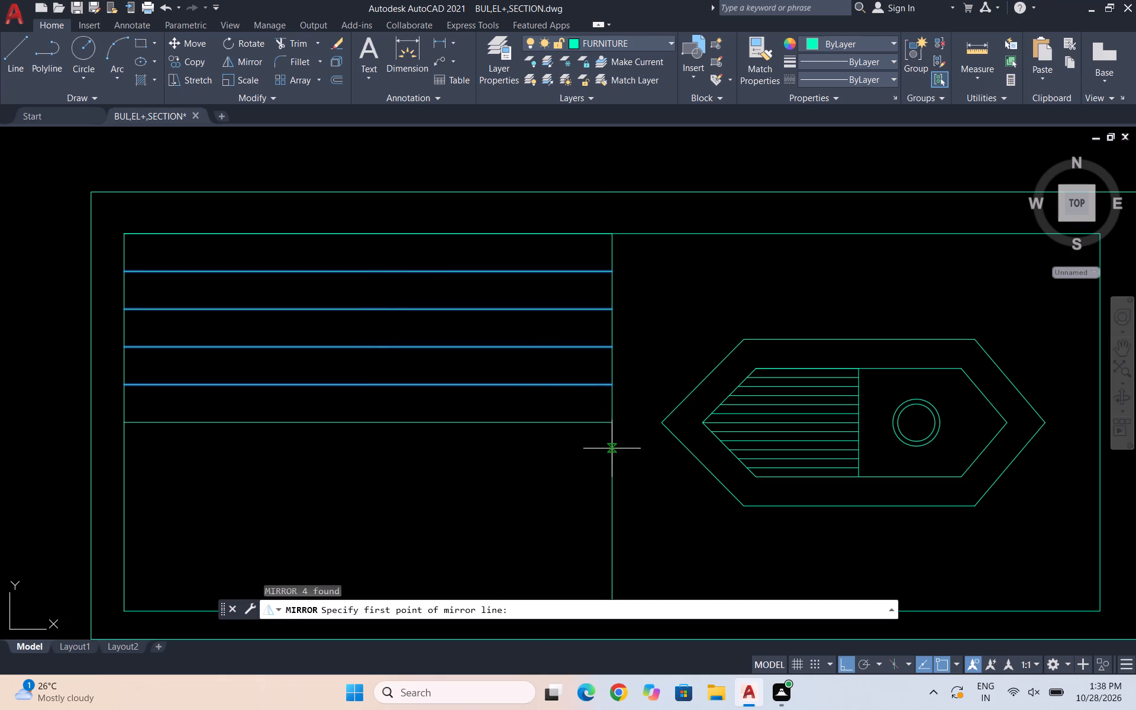
click(616, 419)
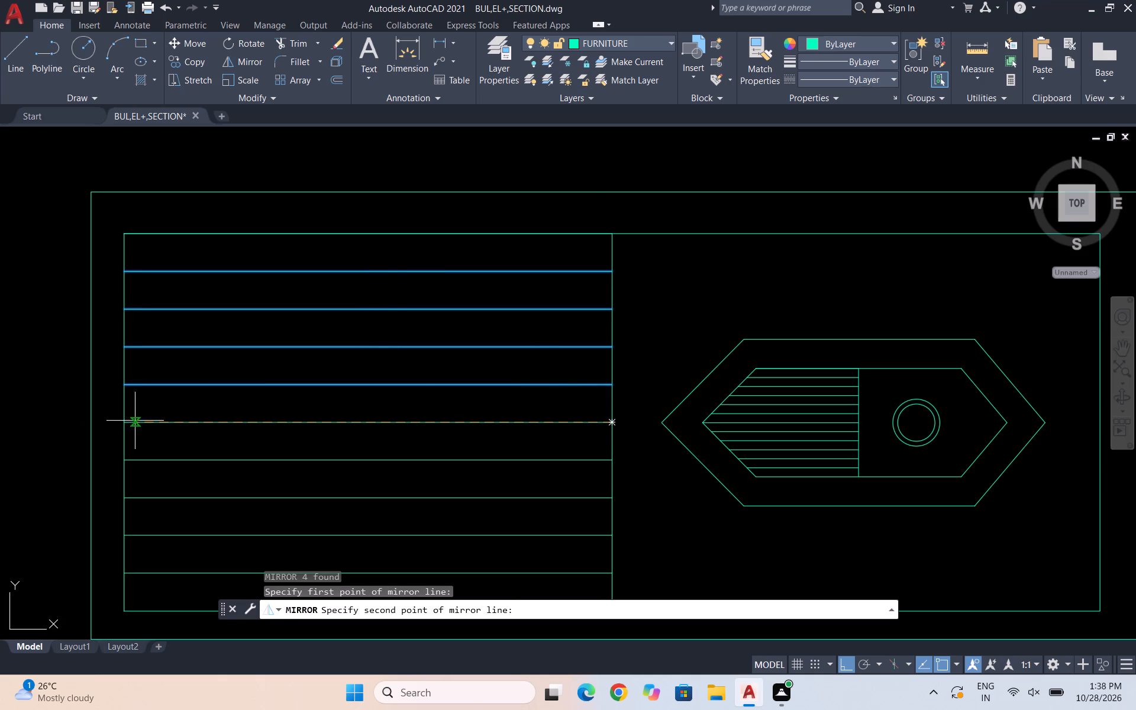
click(128, 421)
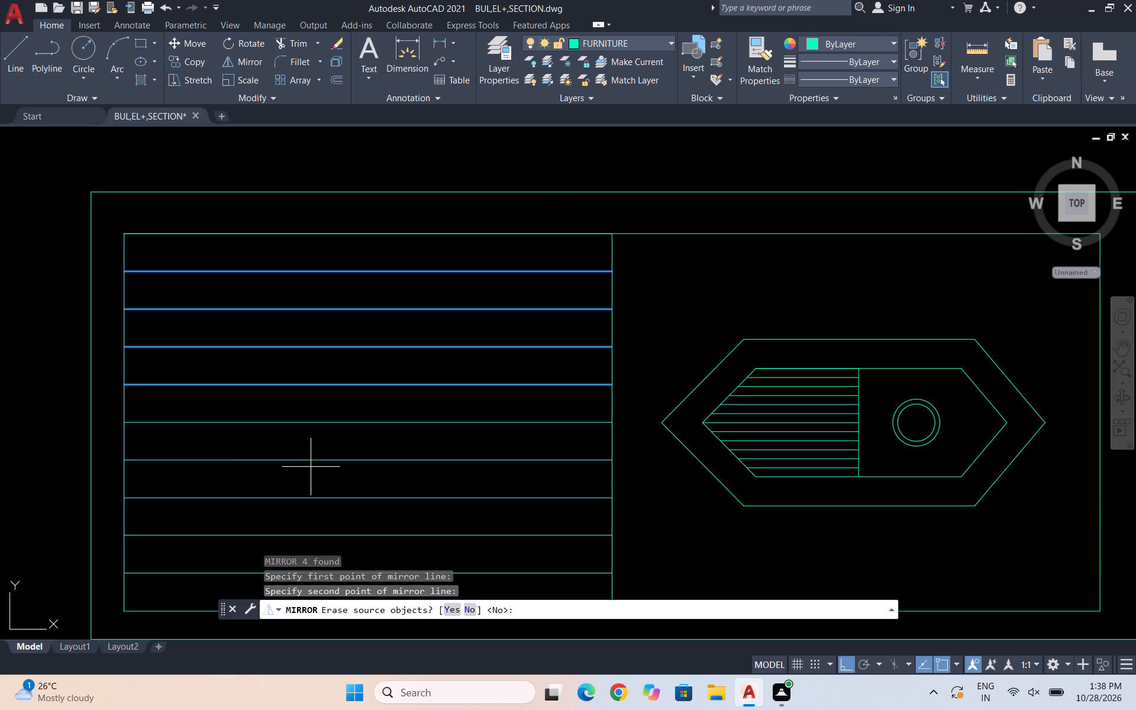
key(space)
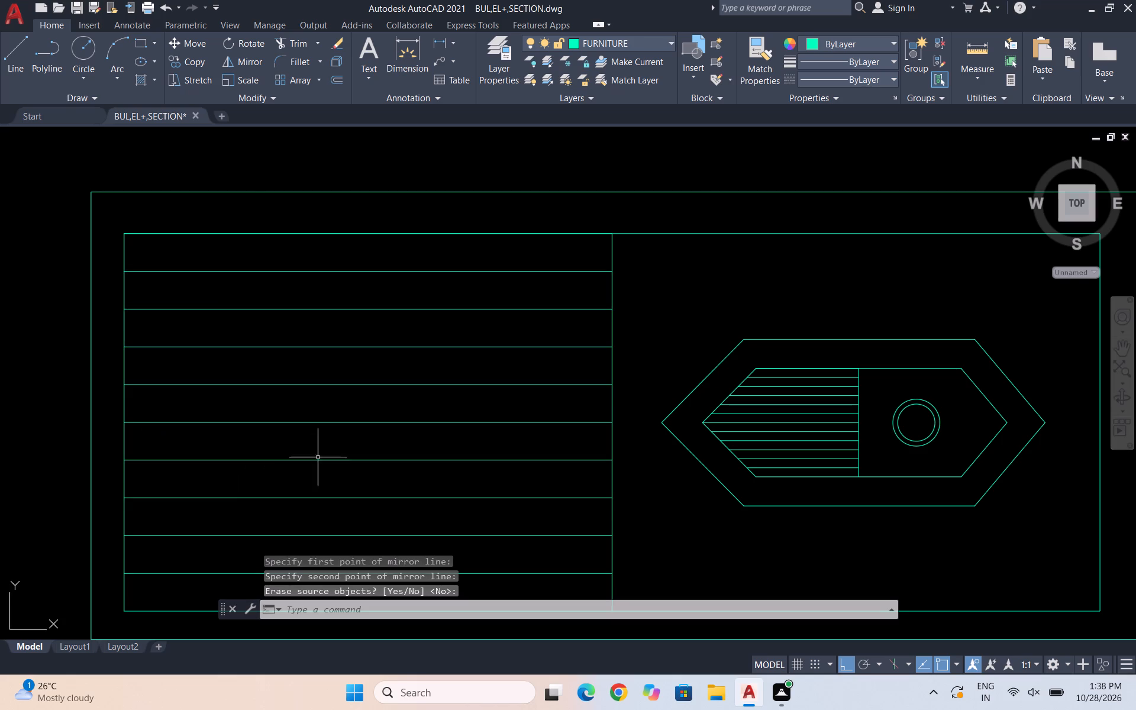
Scale up the nested hexagons with their hatch lines and drain circles slightly, from a base point near their centre.
scroll(262, 240, down, 2)
scroll(511, 325, down, 3)
scroll(532, 315, up, 3)
click(552, 421)
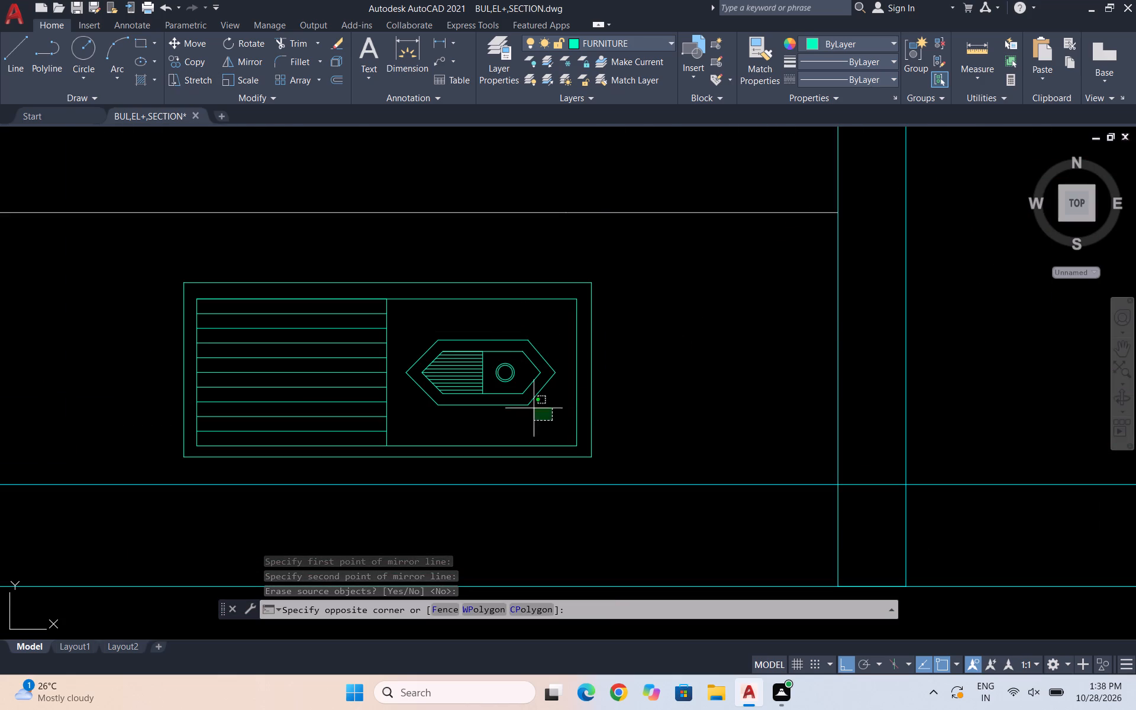
click(413, 327)
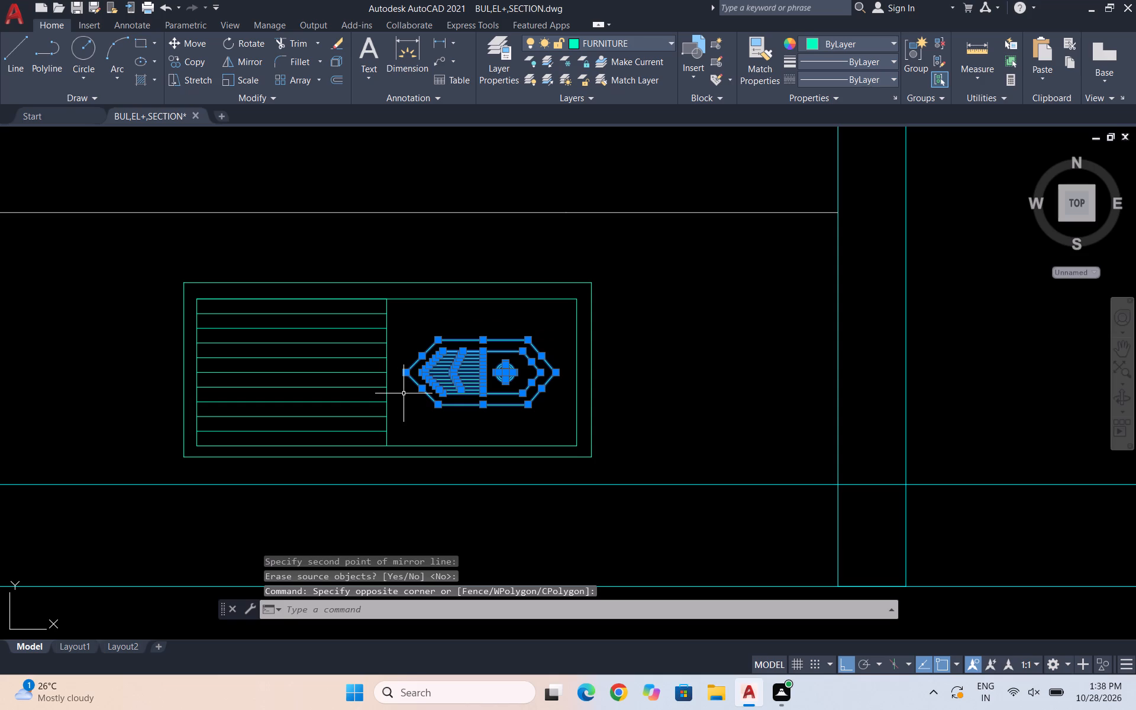
text(SC)
key(Return)
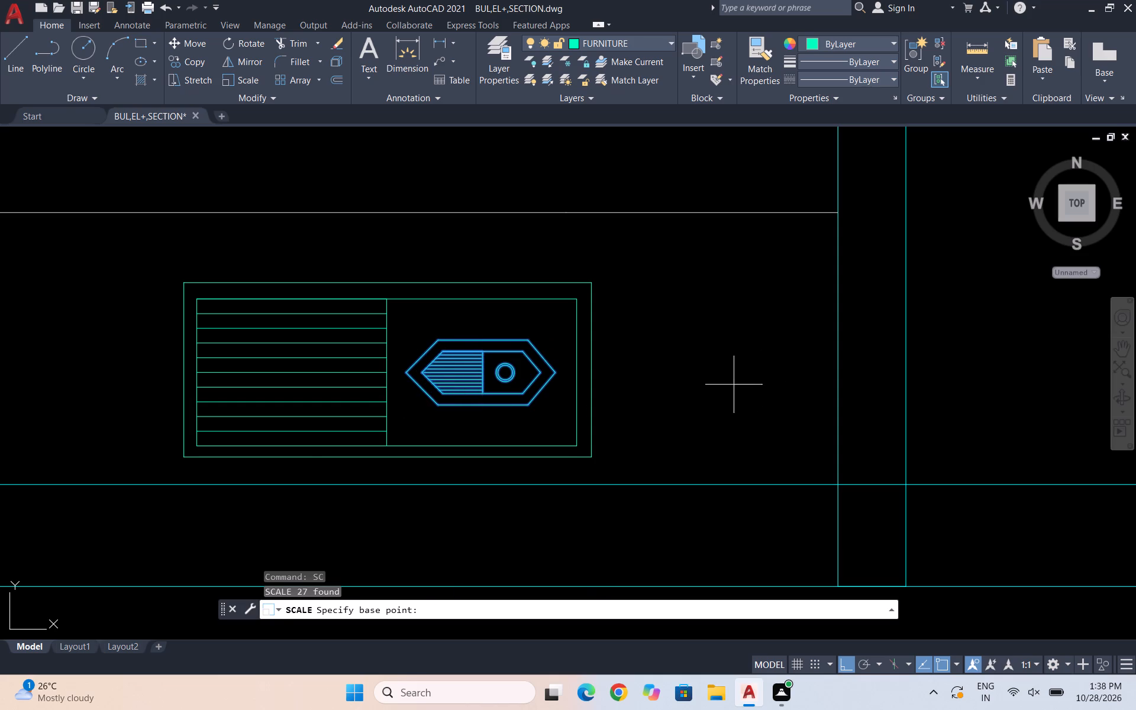
scroll(512, 370, up, 3)
click(419, 383)
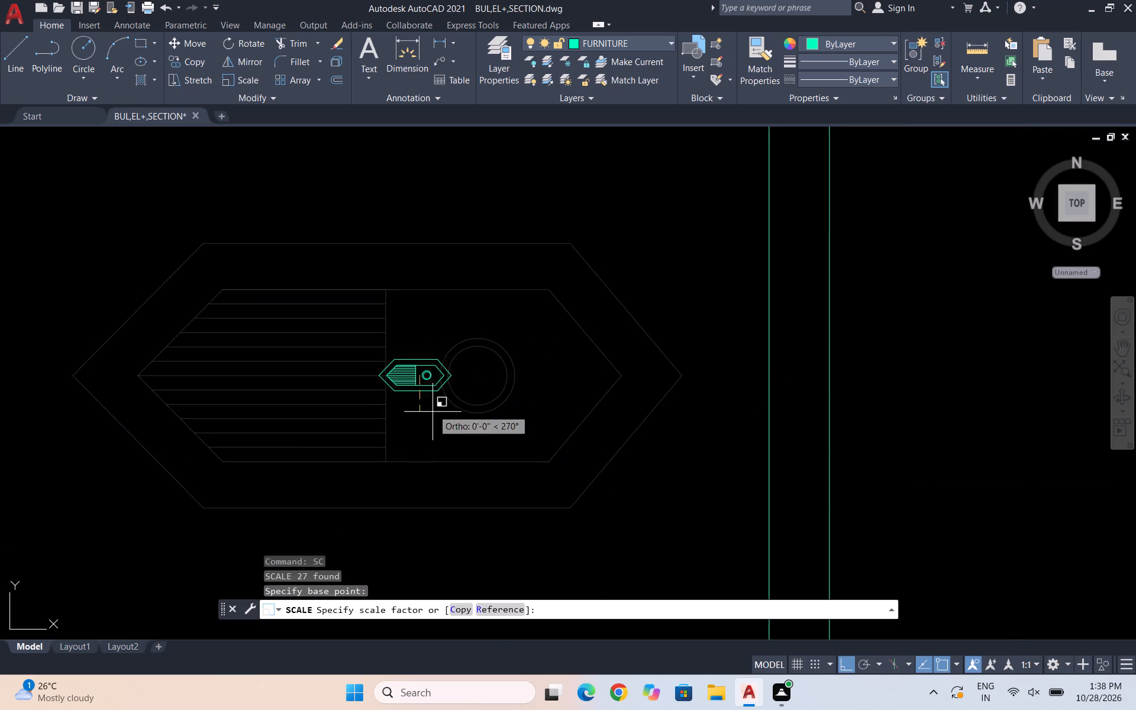
scroll(400, 482, down, 2)
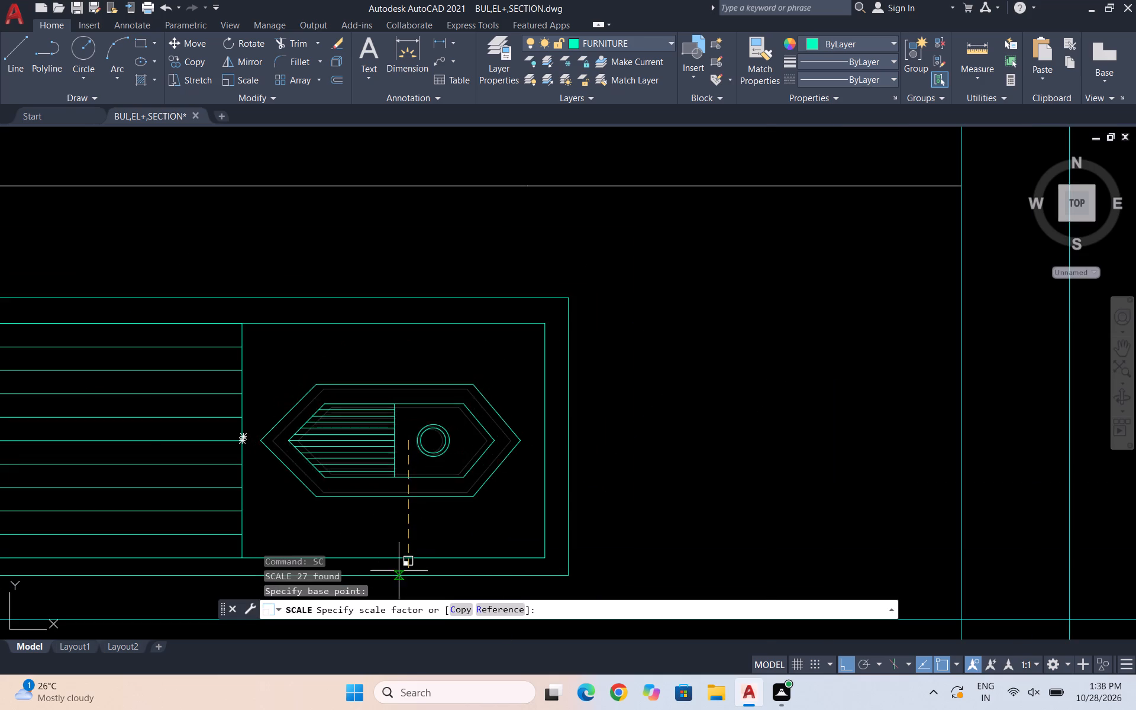
click(401, 570)
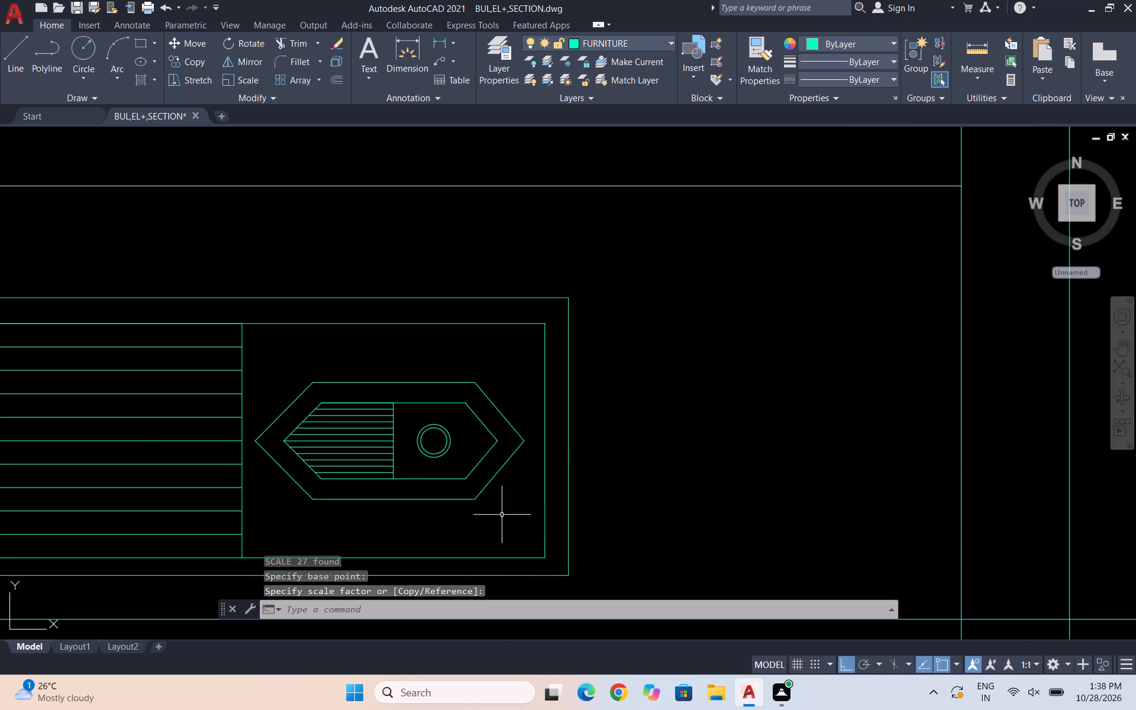
Move the complete hexagon assembly slightly east within the sink's east half.
click(531, 520)
click(271, 376)
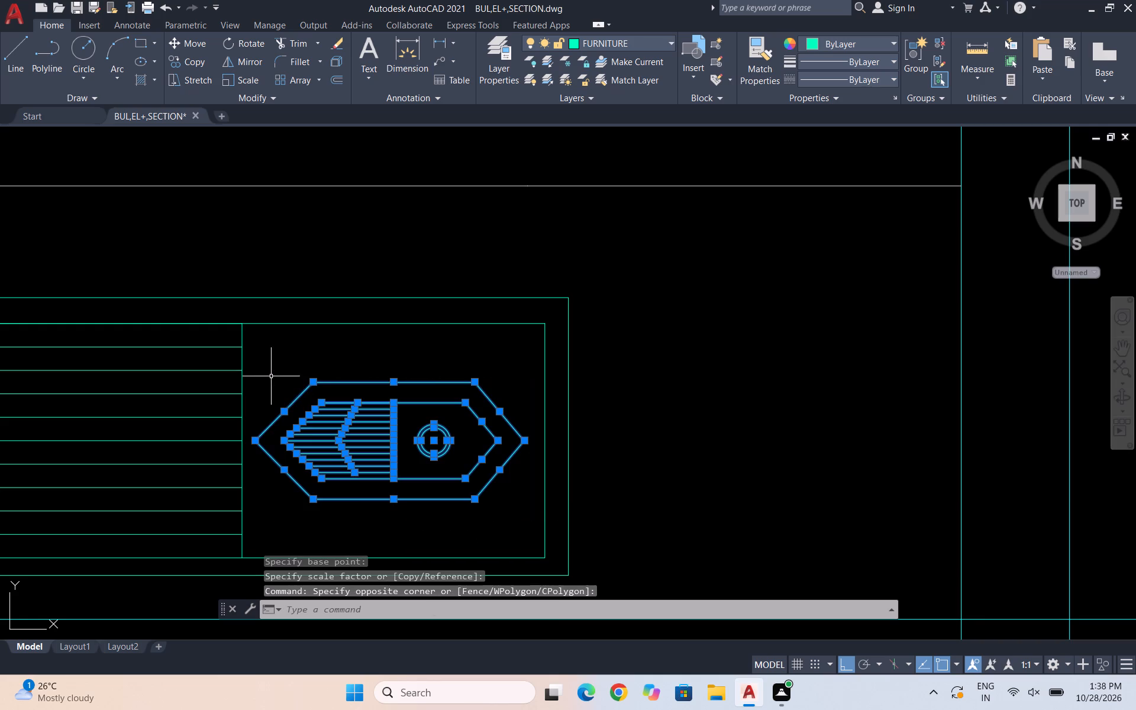
key(m)
key(Return)
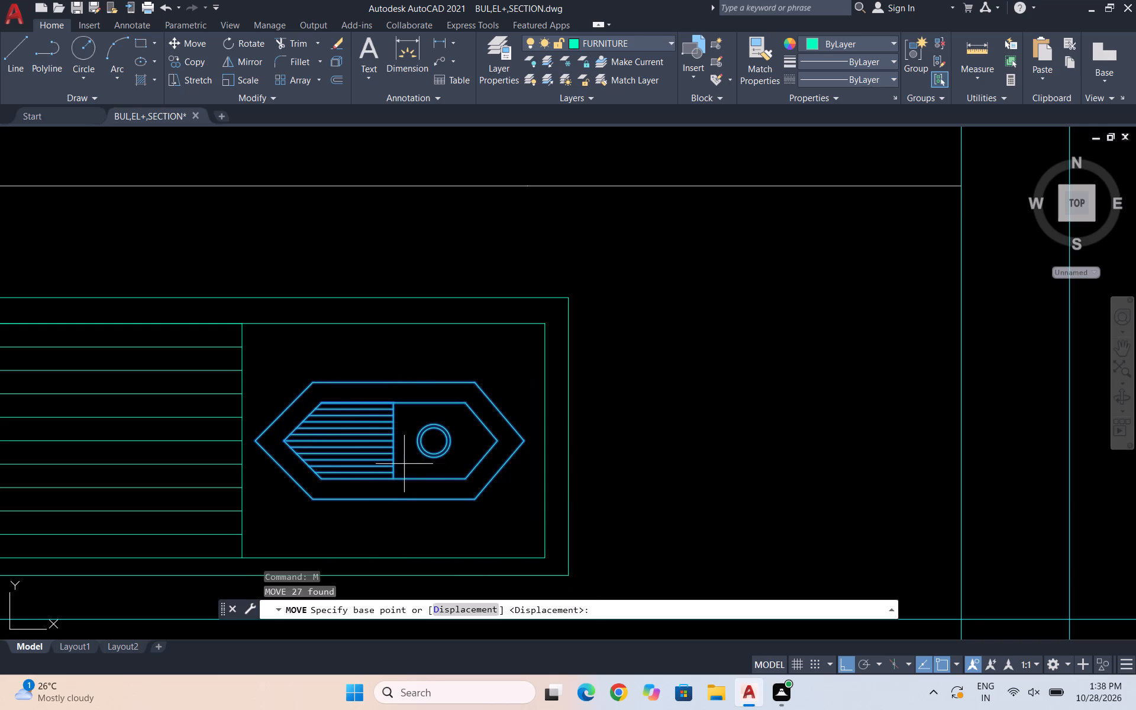
click(390, 444)
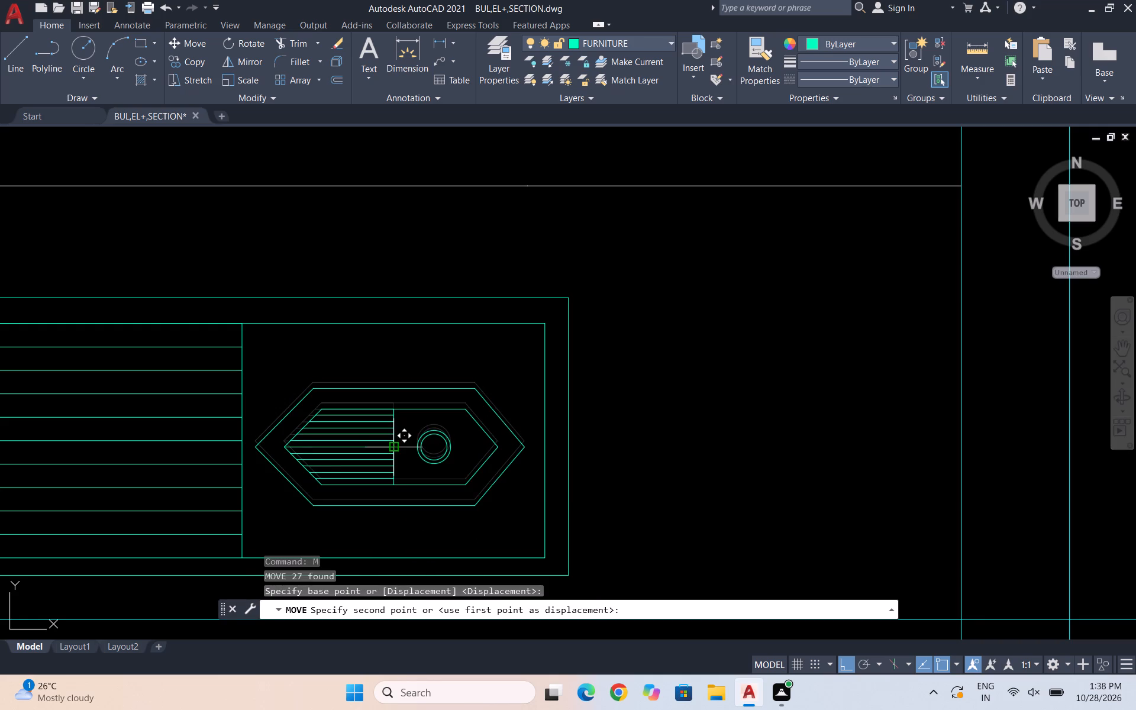
click(401, 445)
Examine the detailed sink's size and placement on the south counter in relation to the surrounding kitchen.
scroll(616, 445, down, 3)
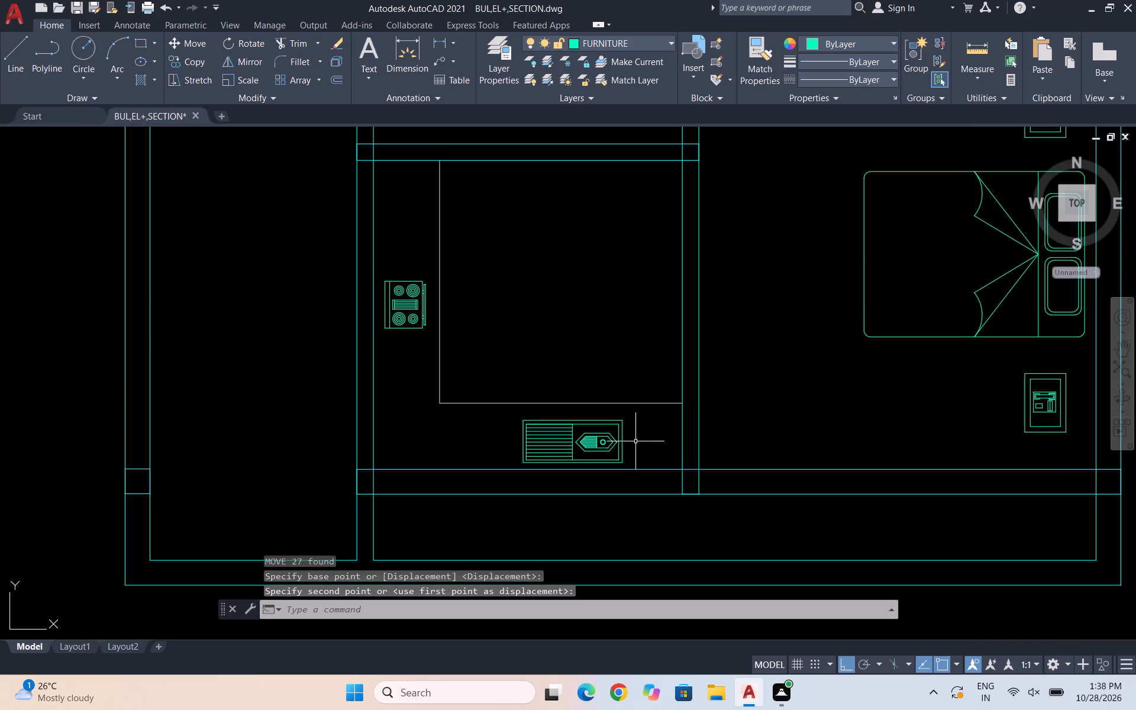
scroll(635, 441, down, 1)
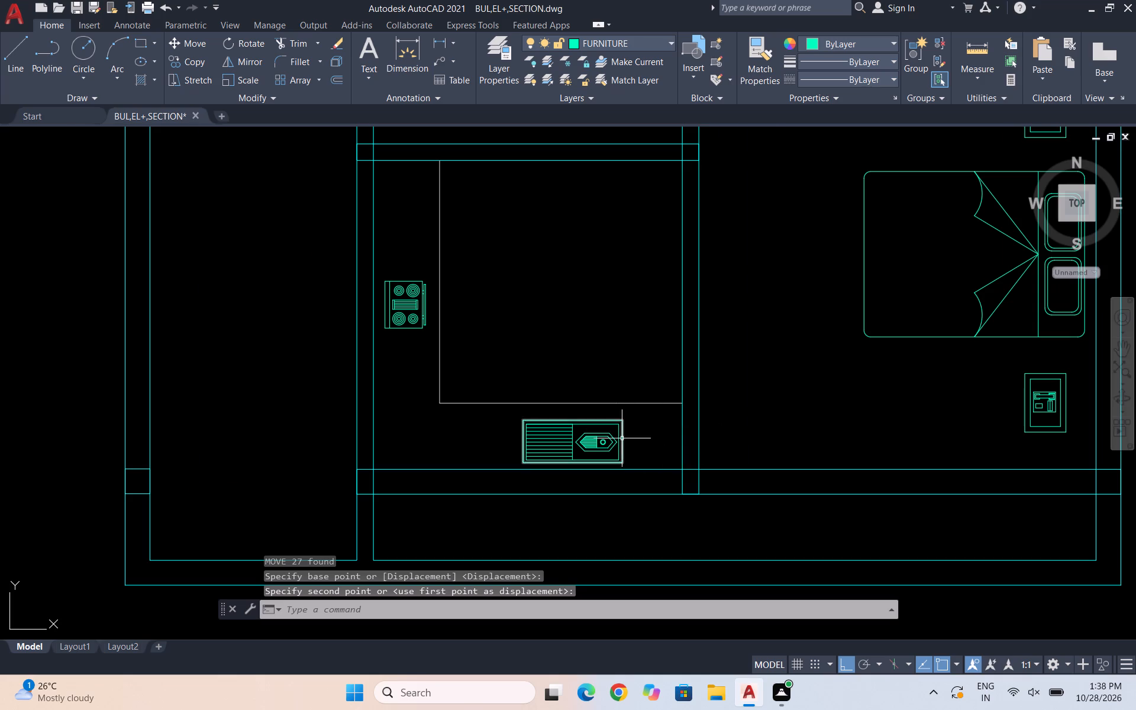
scroll(622, 438, up, 3)
scroll(694, 367, down, 1)
scroll(602, 436, down, 2)
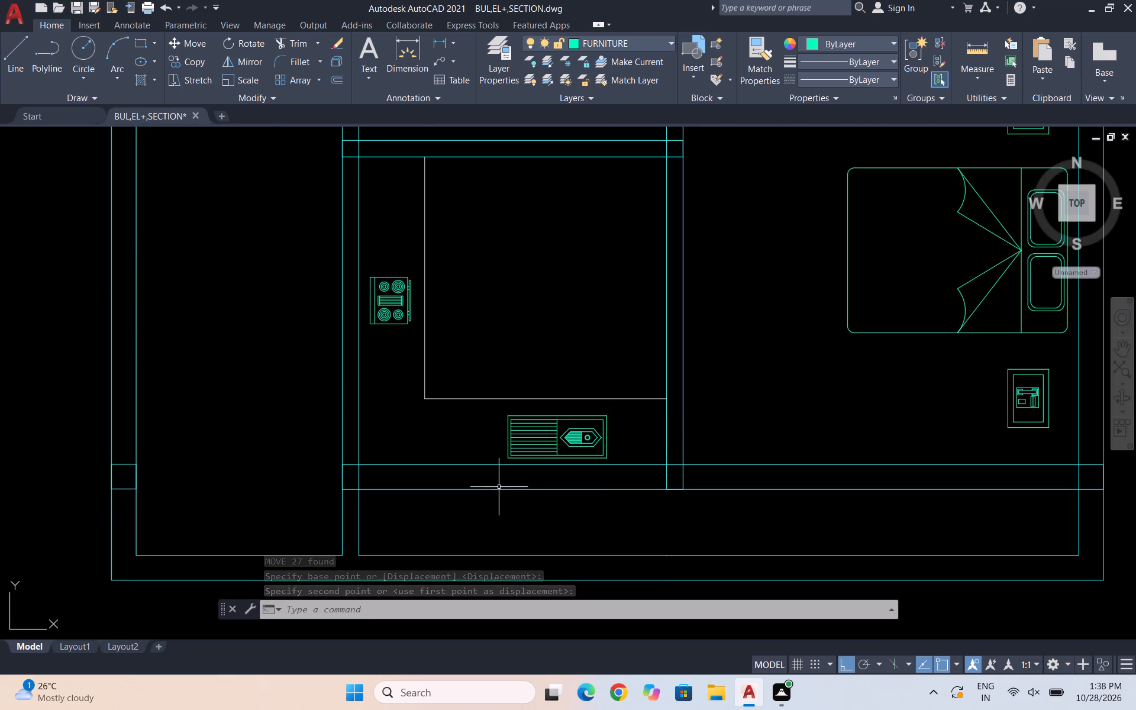
scroll(504, 486, down, 1)
scroll(534, 485, up, 2)
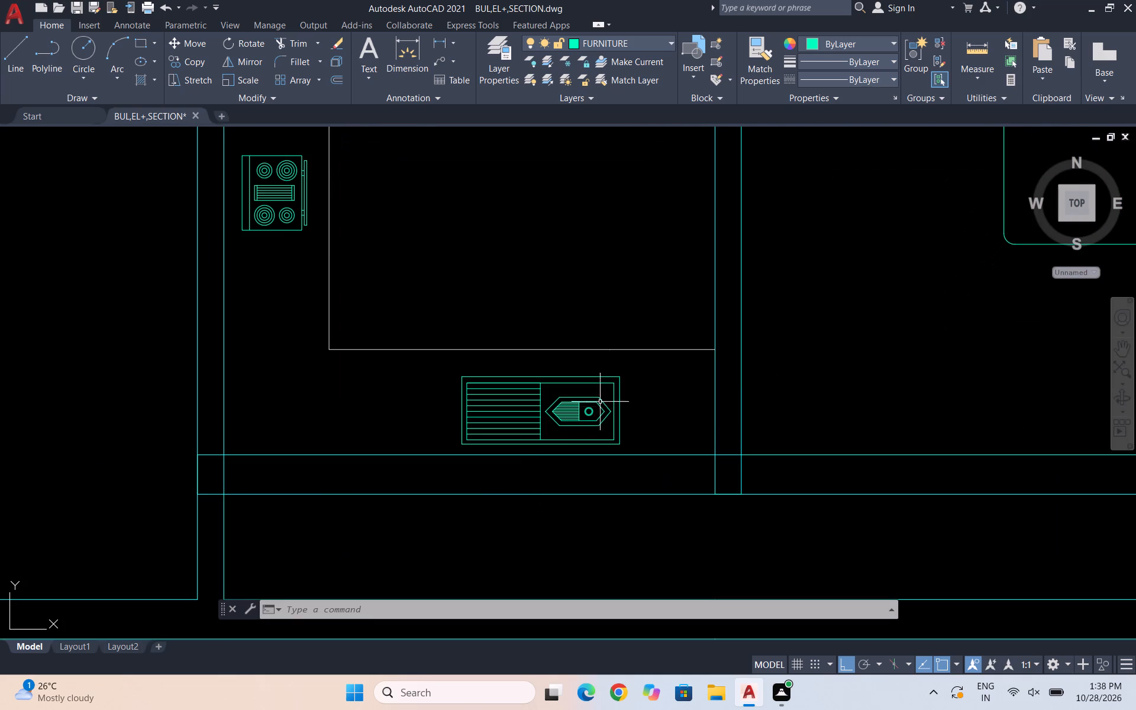
scroll(587, 428, up, 2)
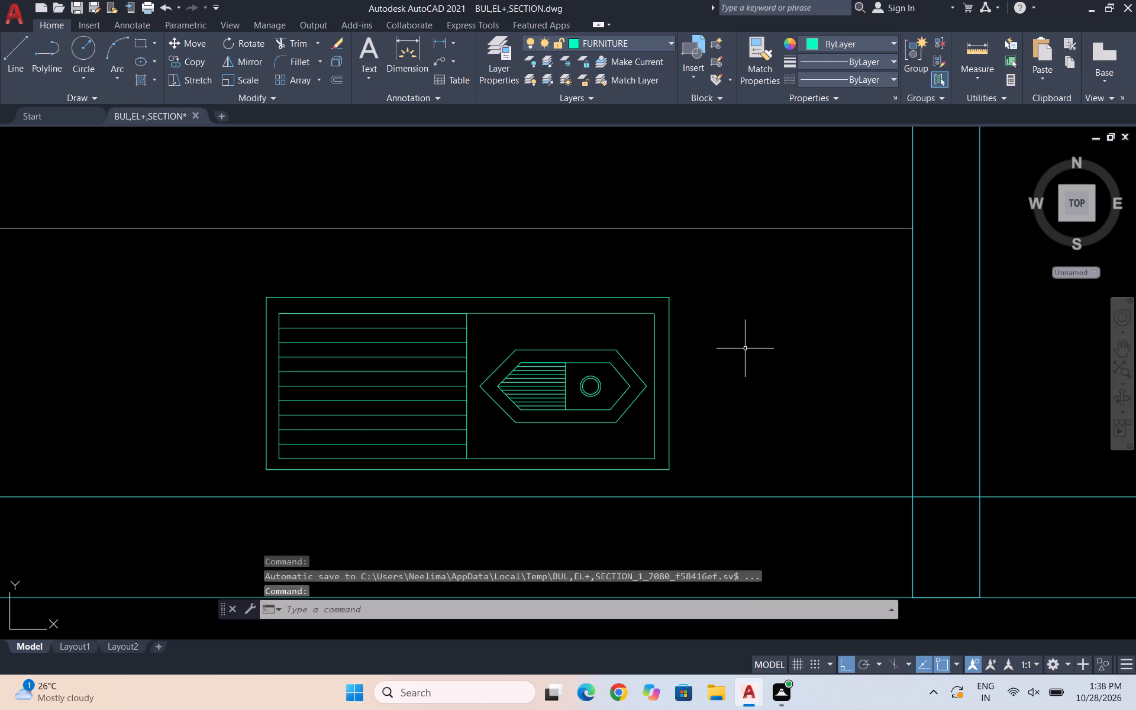
scroll(673, 376, down, 4)
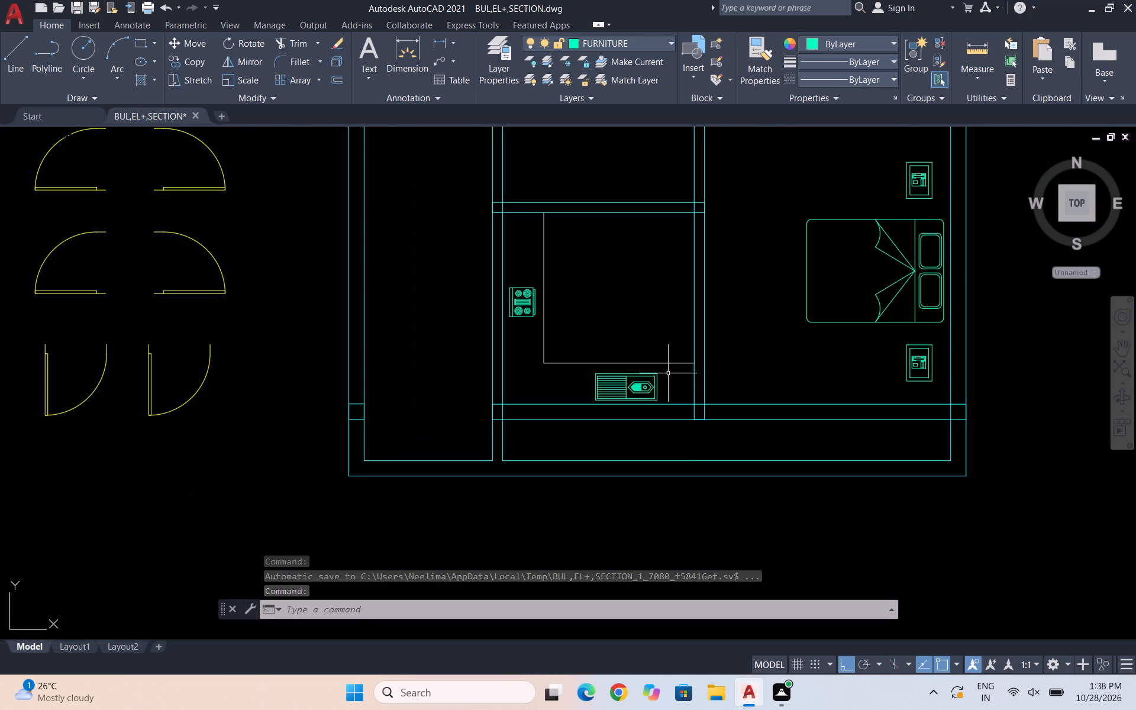
Scale up the range-oven block on the west counter about its centre so it fills most of the counter depth.
scroll(666, 372, up, 1)
scroll(410, 224, up, 3)
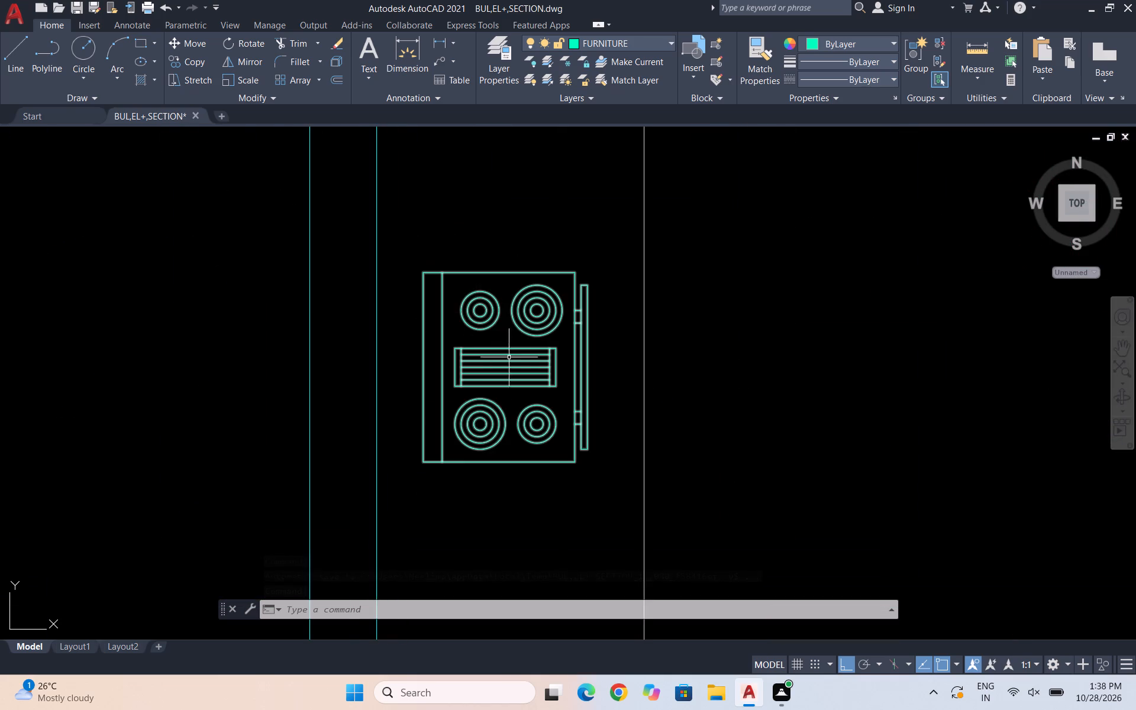
drag(596, 481, 582, 469)
click(423, 229)
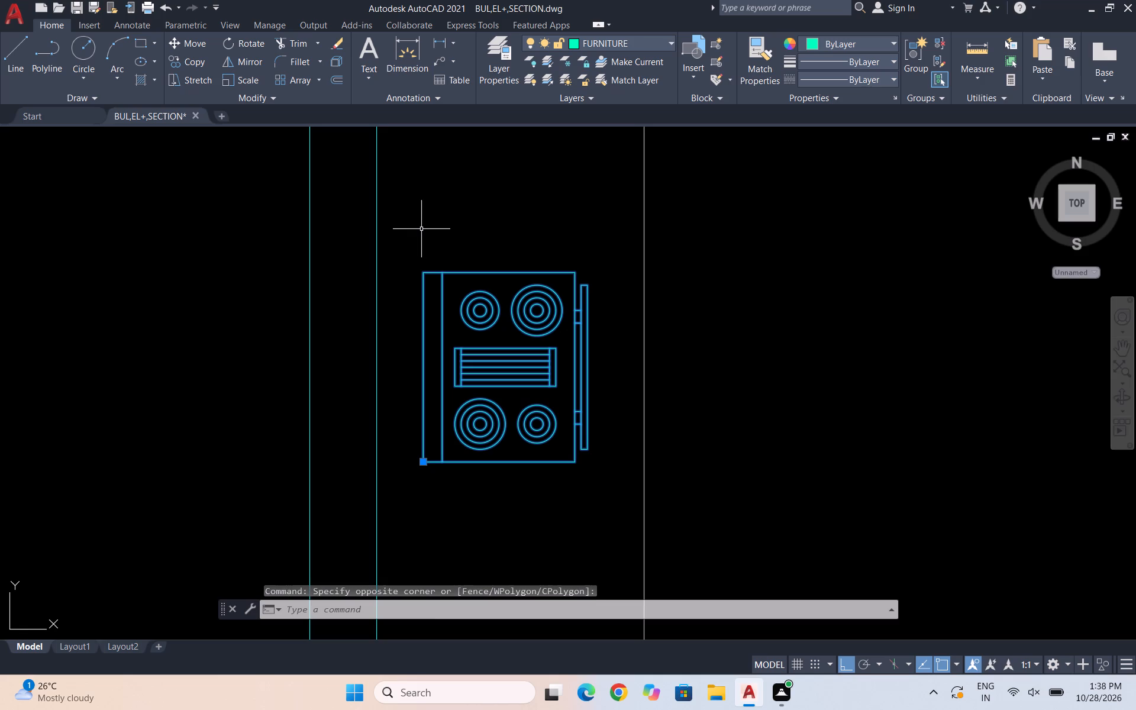
text(SC)
key(Return)
scroll(430, 246, down, 2)
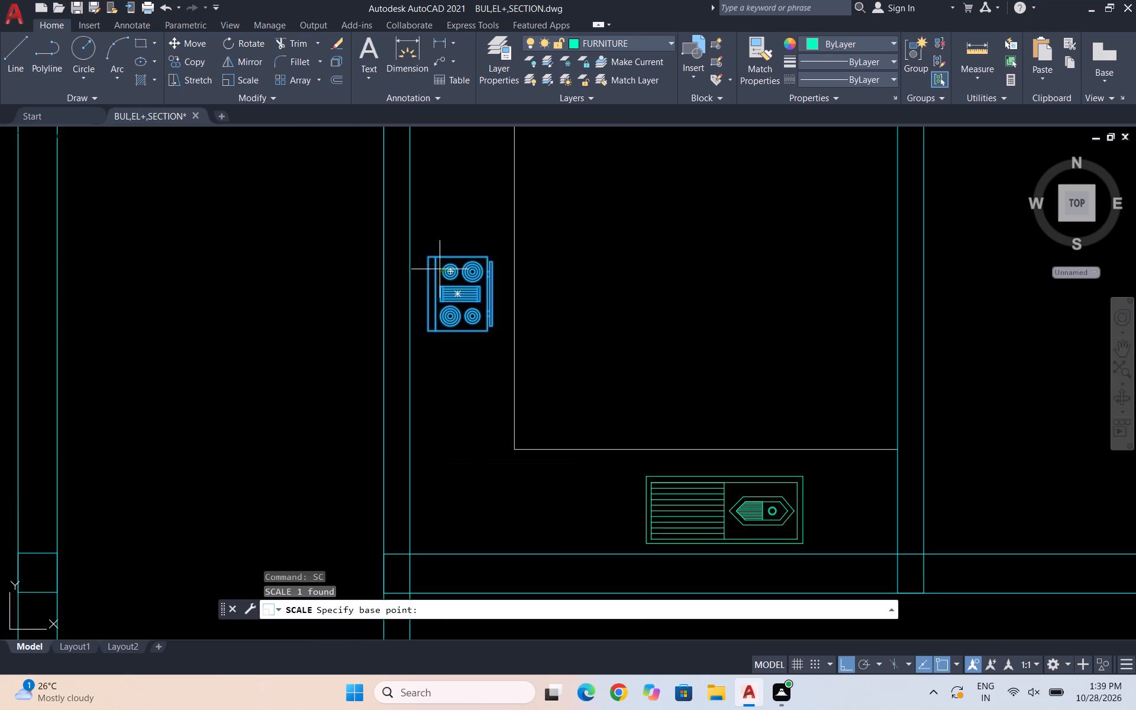
scroll(438, 278, up, 2)
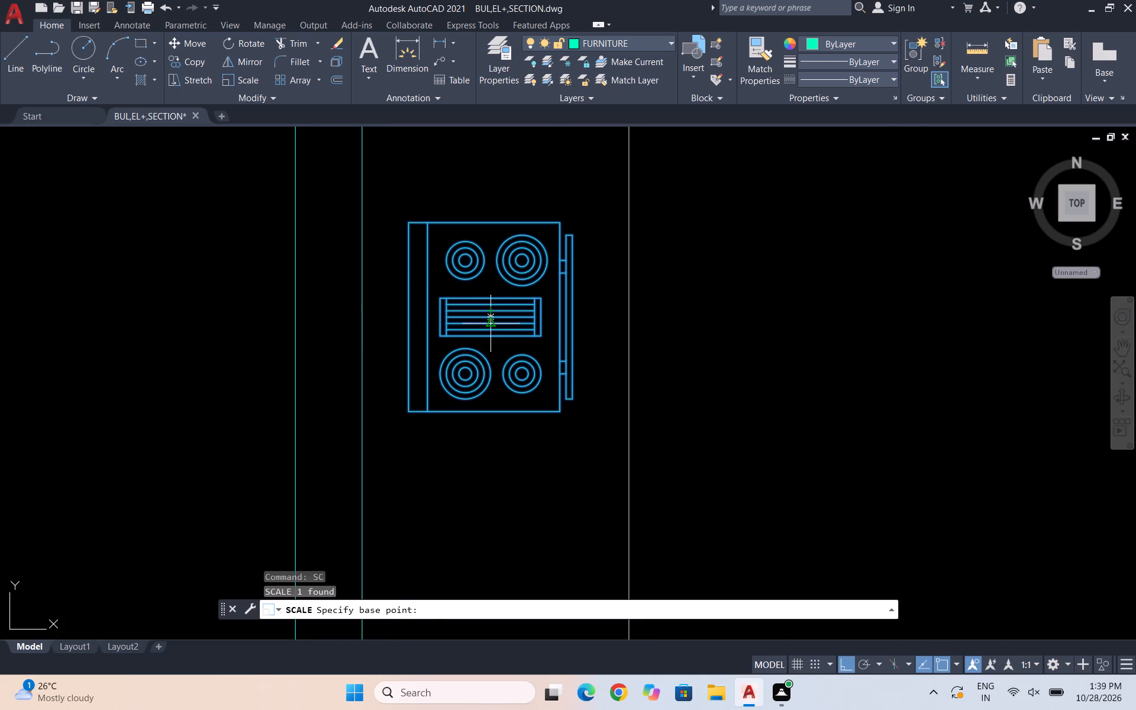
click(492, 317)
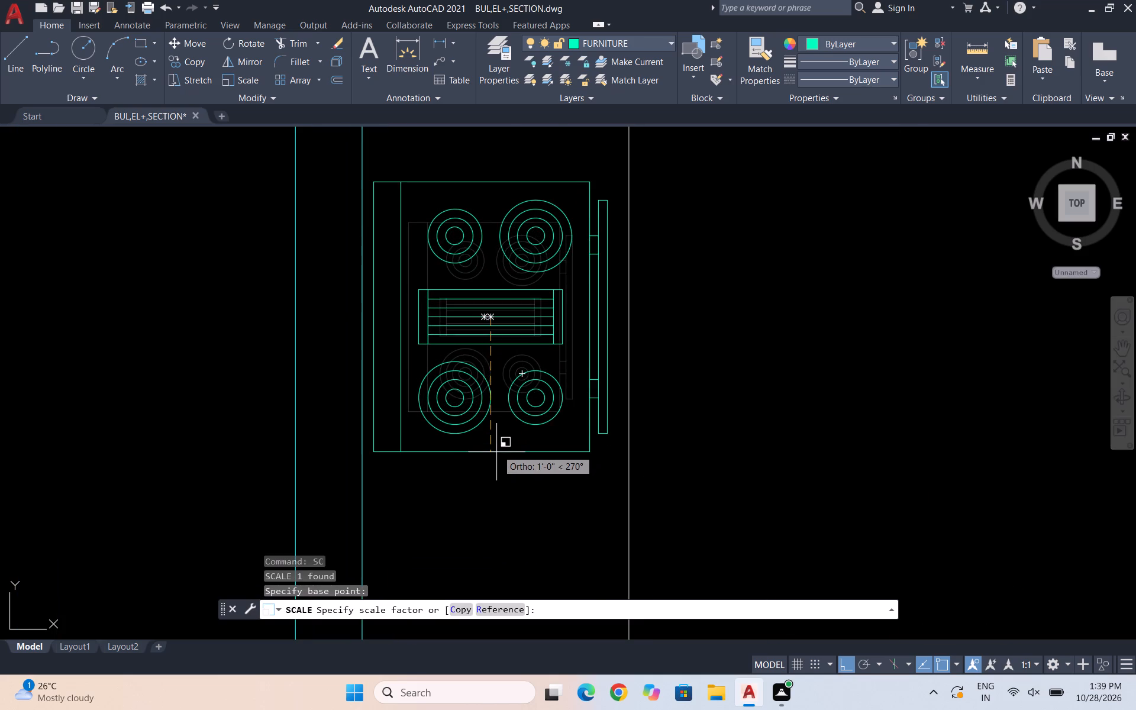
click(493, 453)
Scale up the complete detailed sink with drainboard slightly on the south counter, from a base point at its centre.
scroll(524, 256, down, 5)
scroll(570, 292, up, 3)
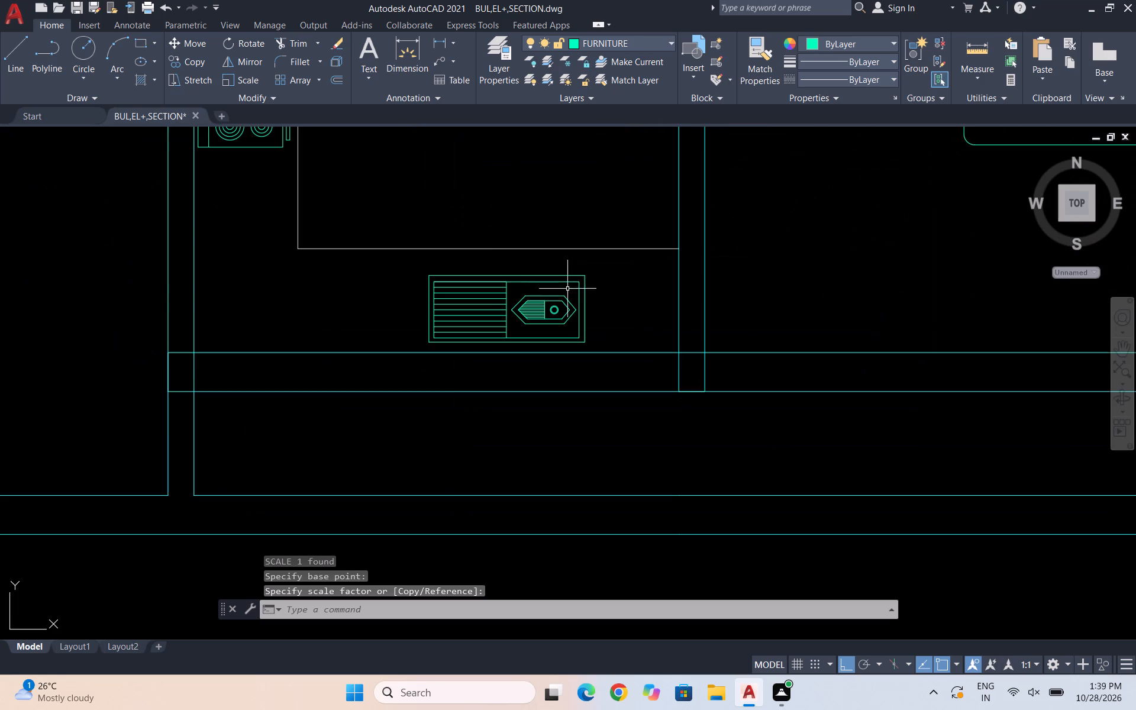
scroll(561, 334, up, 2)
drag(656, 362, 650, 362)
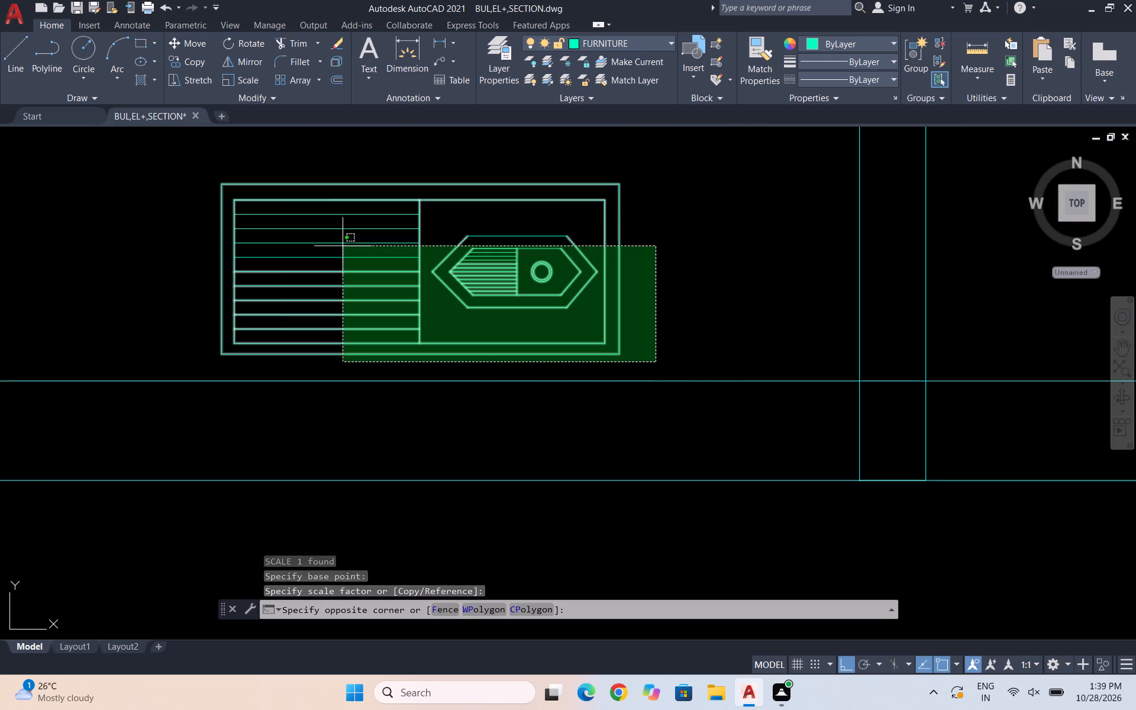
click(166, 175)
scroll(674, 383, down, 2)
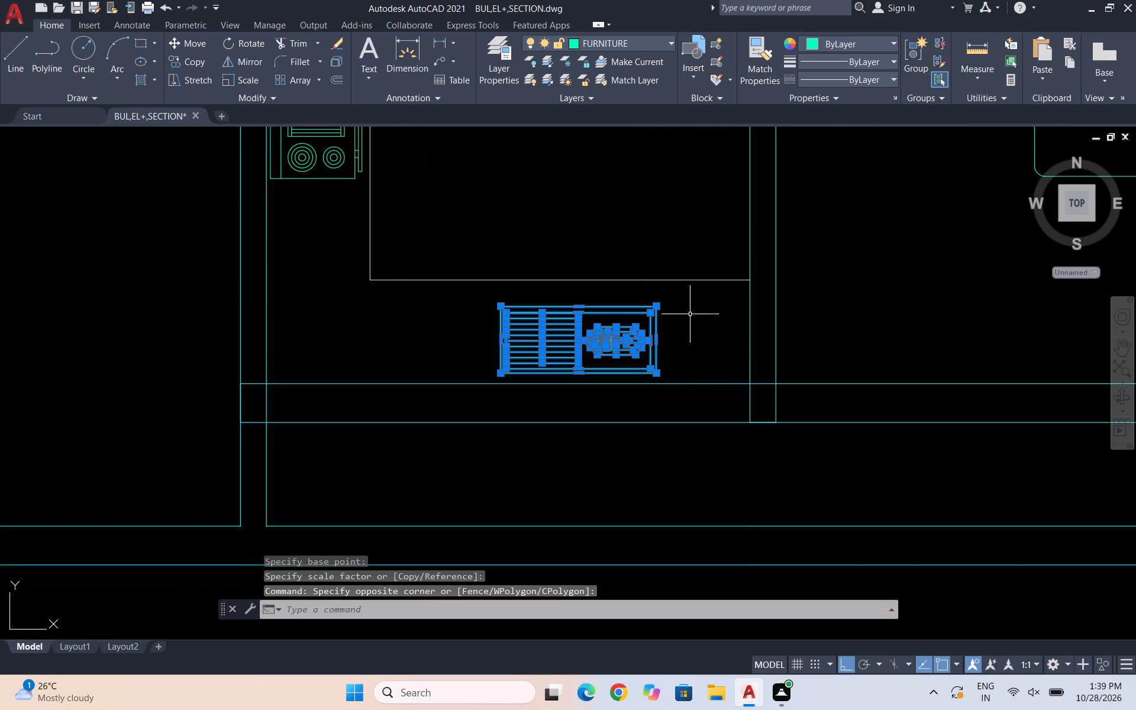
scroll(640, 295, up, 2)
text(SC)
key(Return)
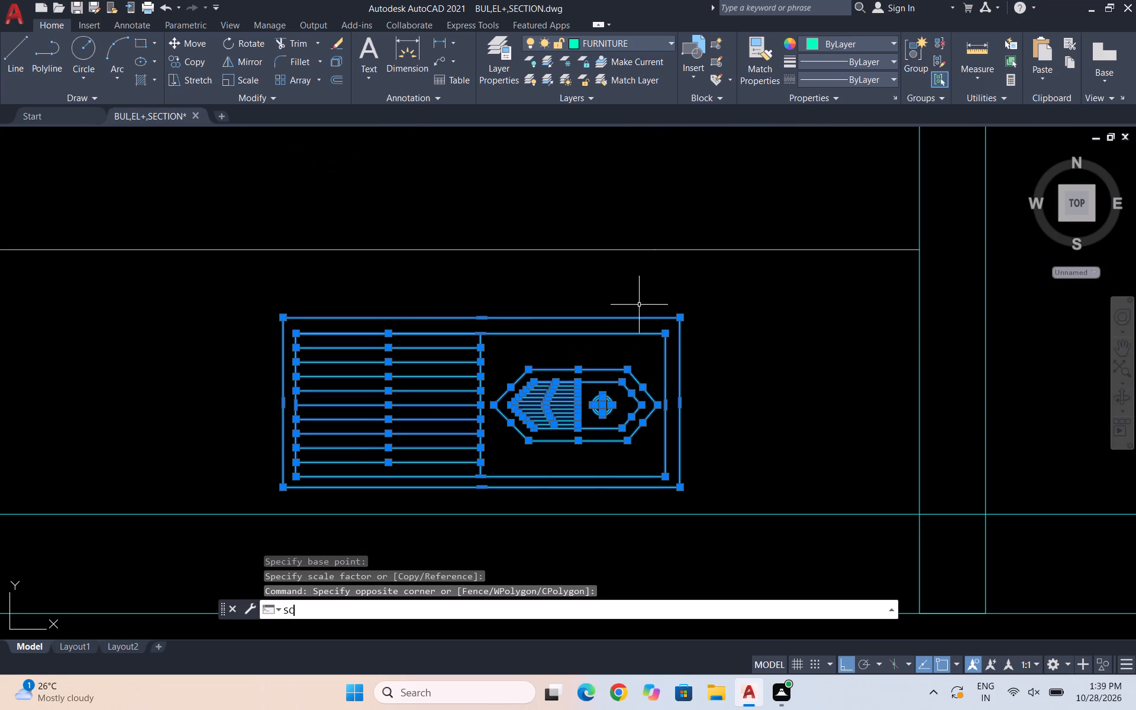
click(477, 406)
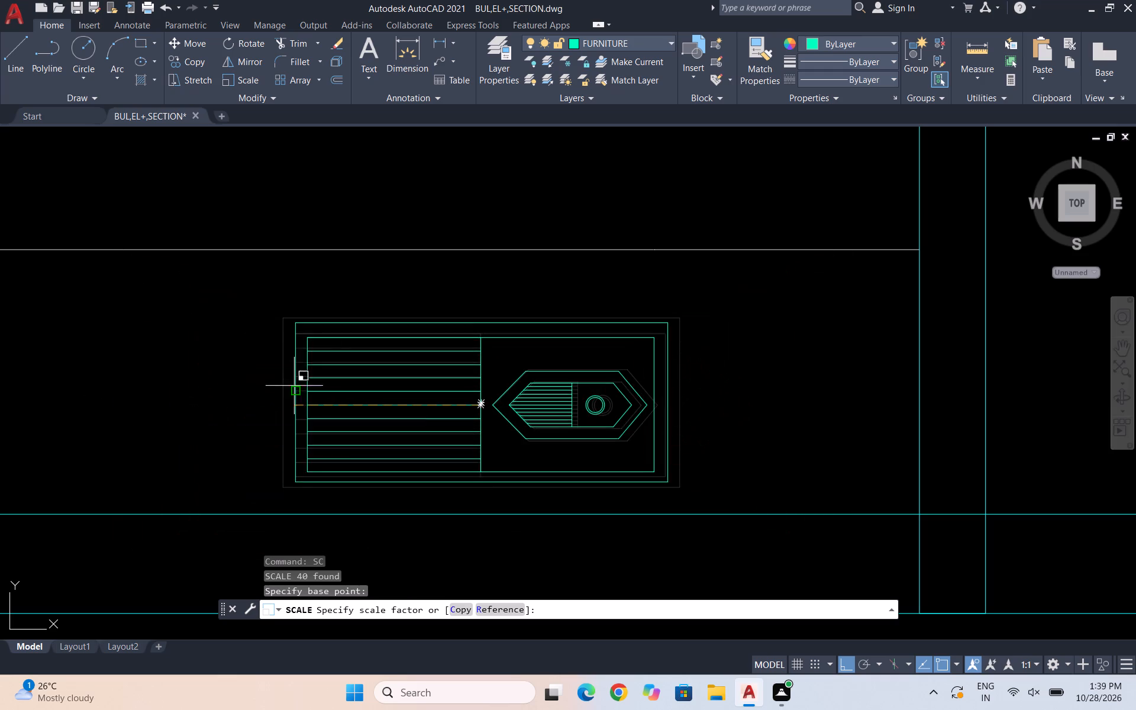
click(260, 392)
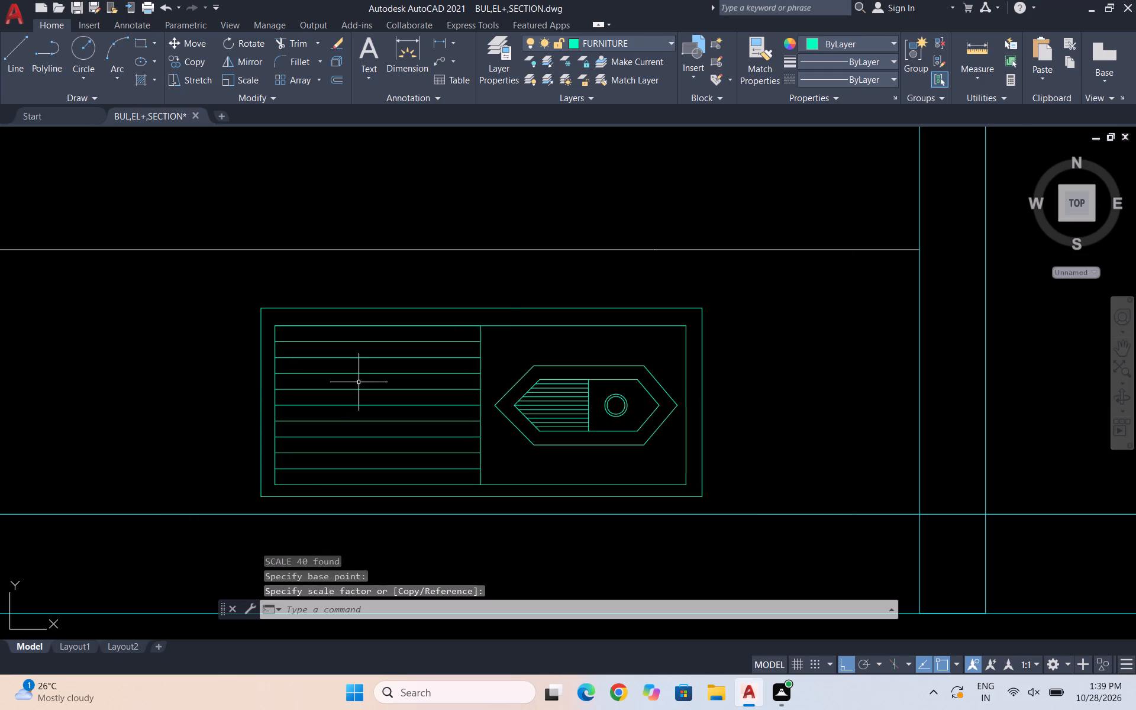
scroll(552, 335, down, 3)
scroll(639, 323, down, 2)
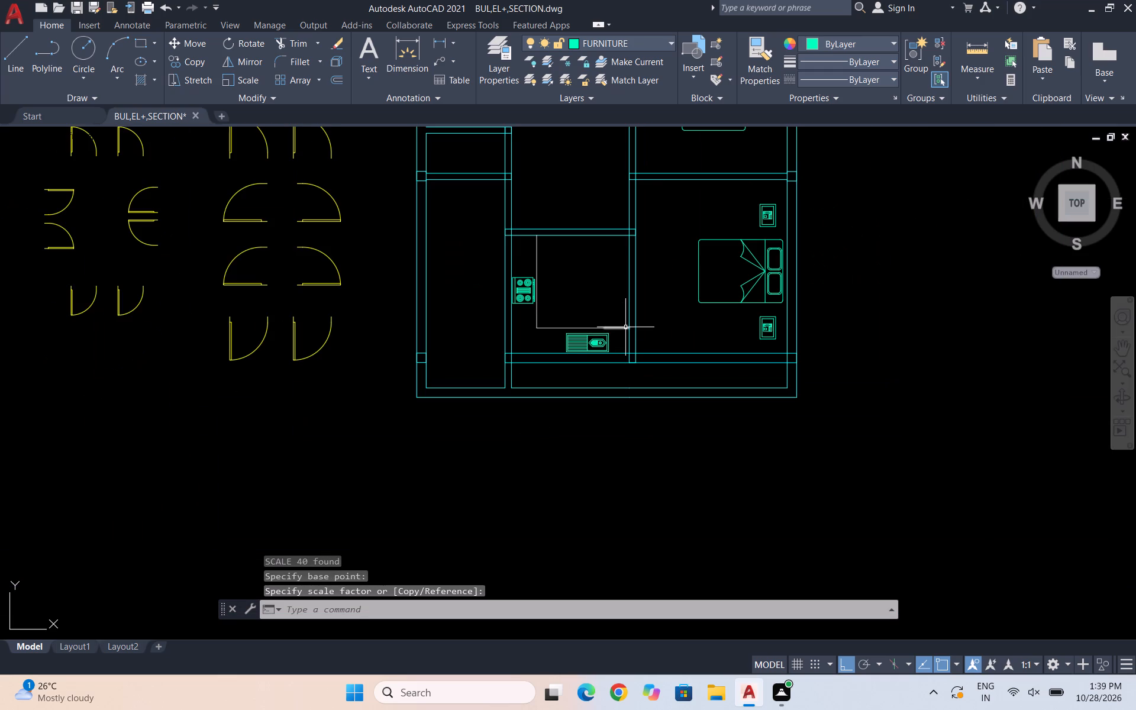
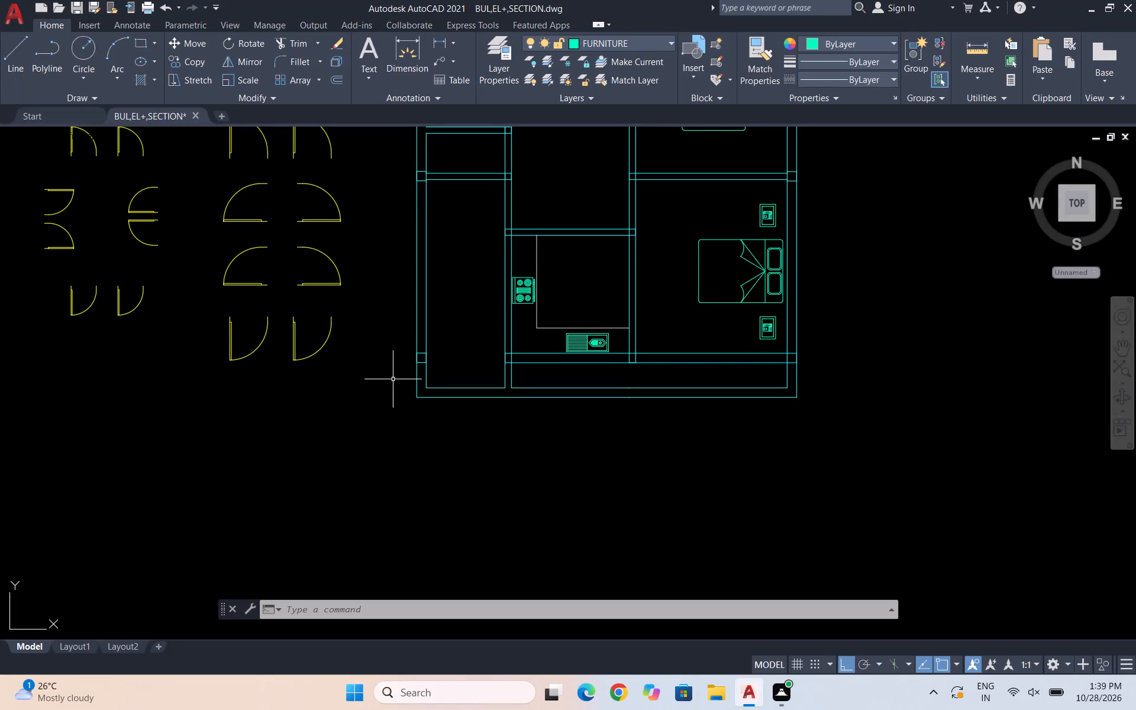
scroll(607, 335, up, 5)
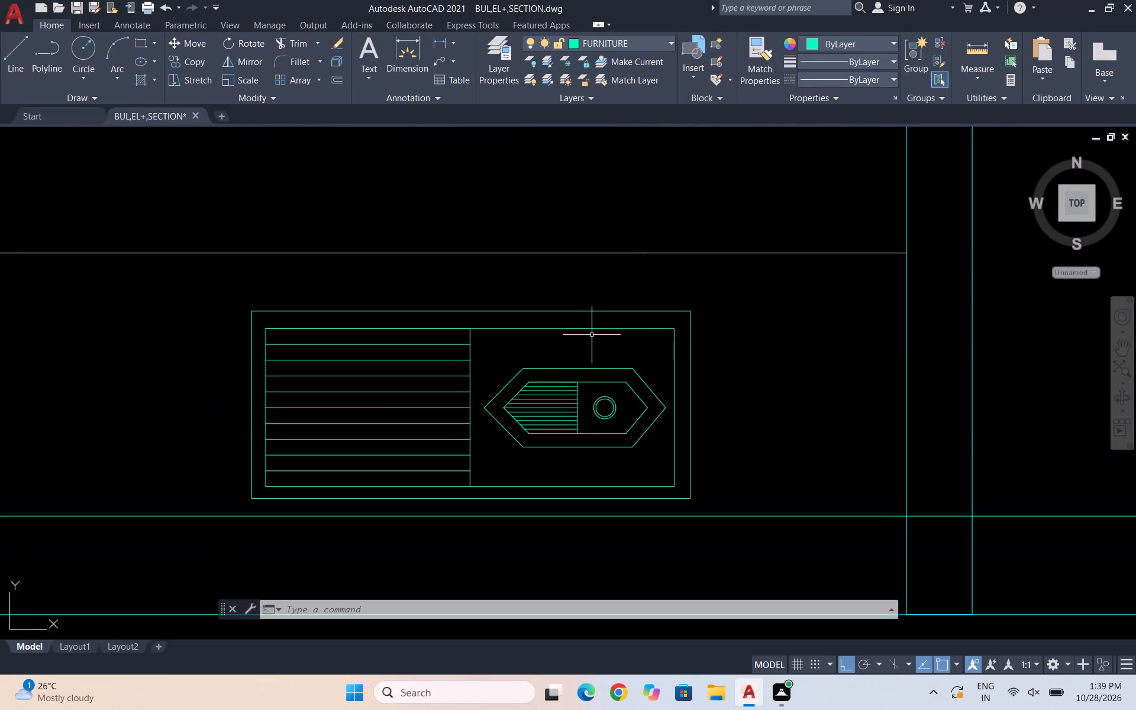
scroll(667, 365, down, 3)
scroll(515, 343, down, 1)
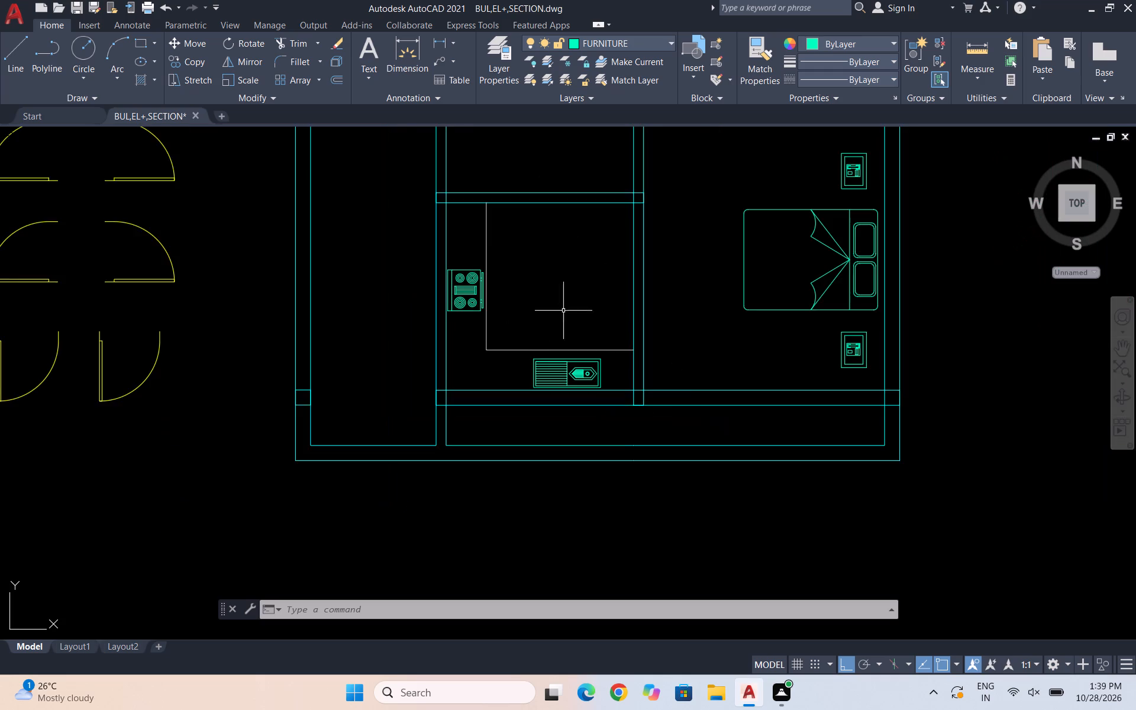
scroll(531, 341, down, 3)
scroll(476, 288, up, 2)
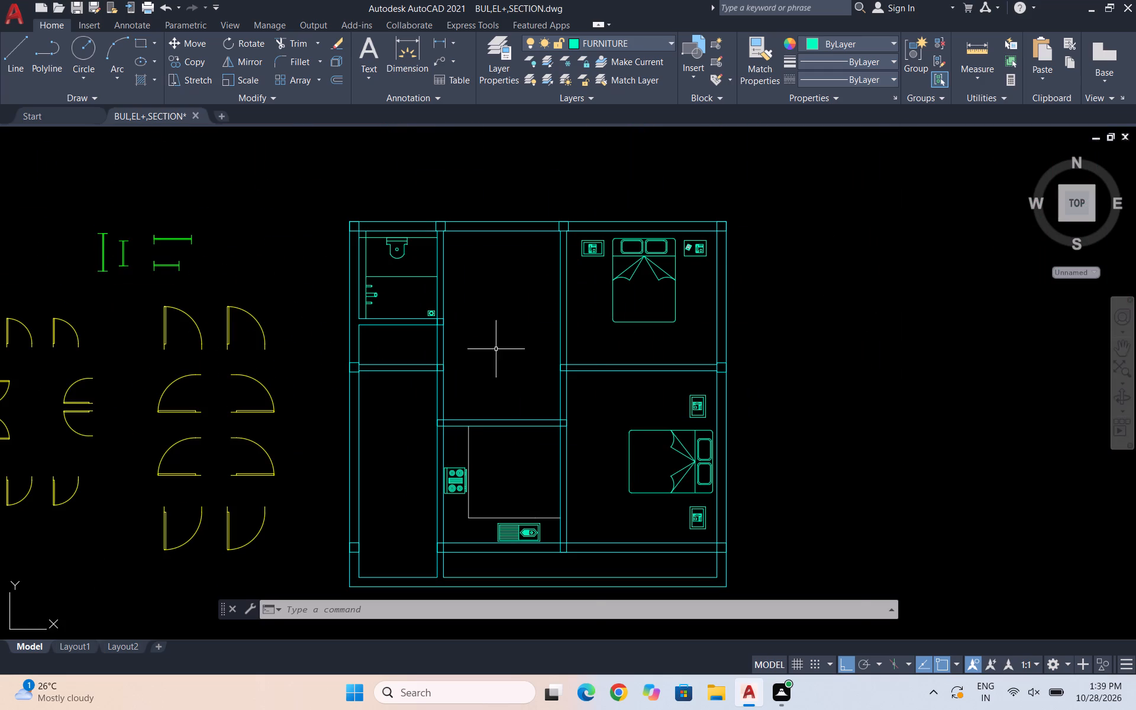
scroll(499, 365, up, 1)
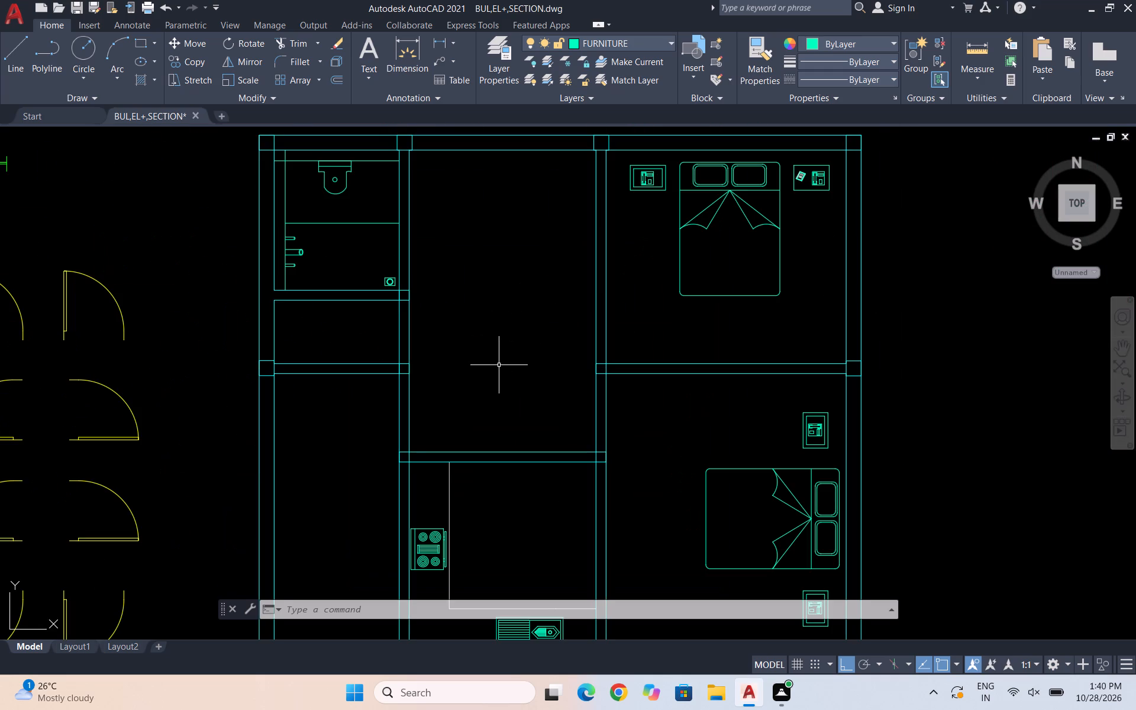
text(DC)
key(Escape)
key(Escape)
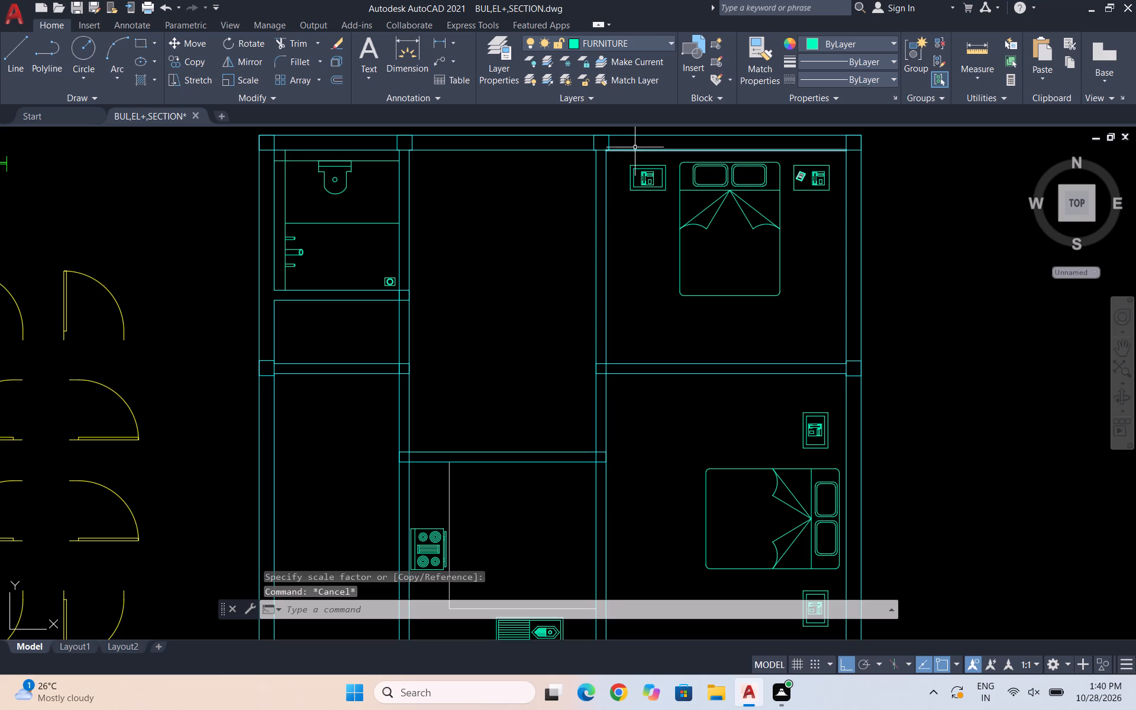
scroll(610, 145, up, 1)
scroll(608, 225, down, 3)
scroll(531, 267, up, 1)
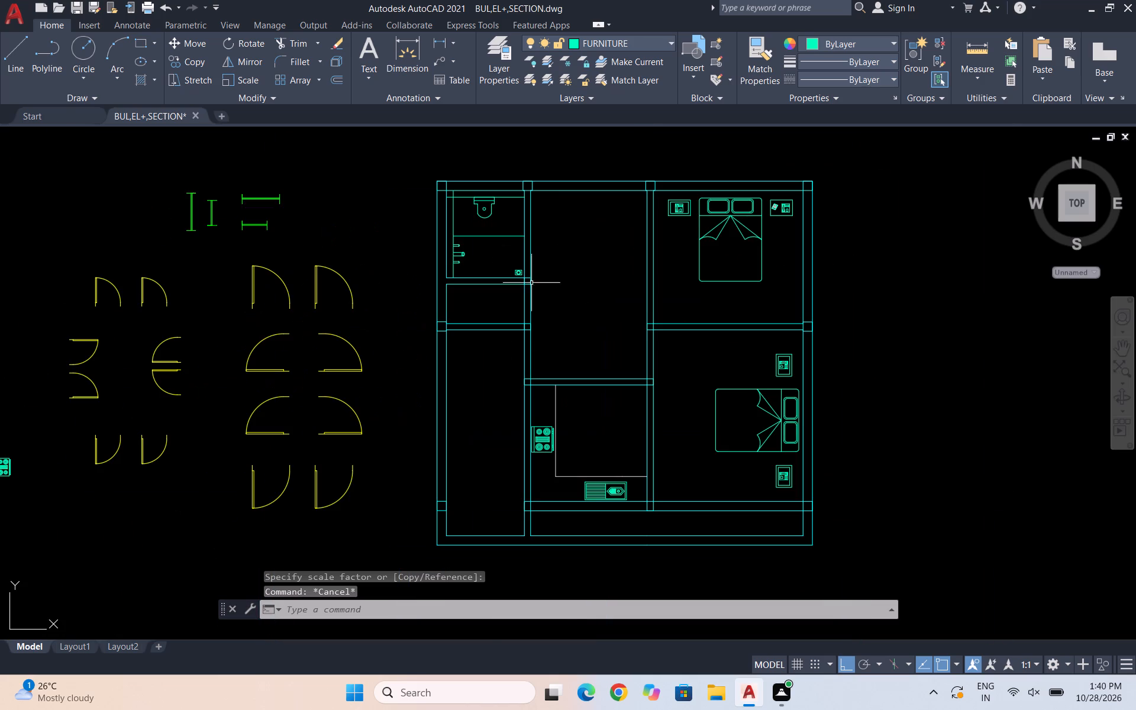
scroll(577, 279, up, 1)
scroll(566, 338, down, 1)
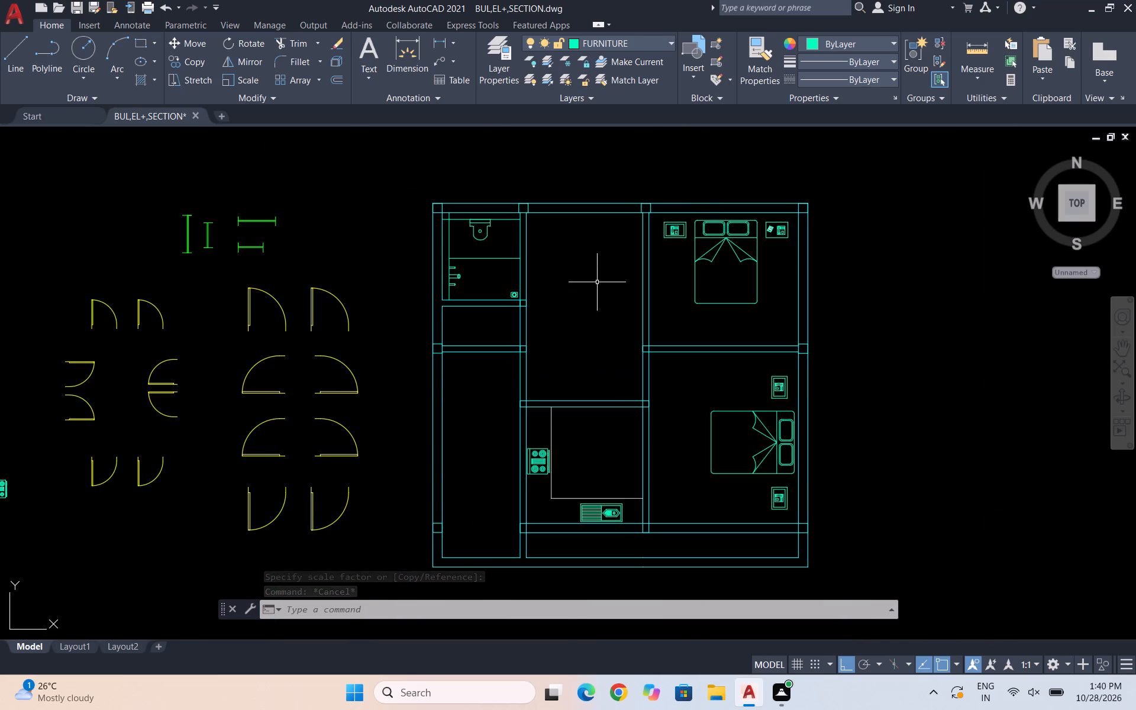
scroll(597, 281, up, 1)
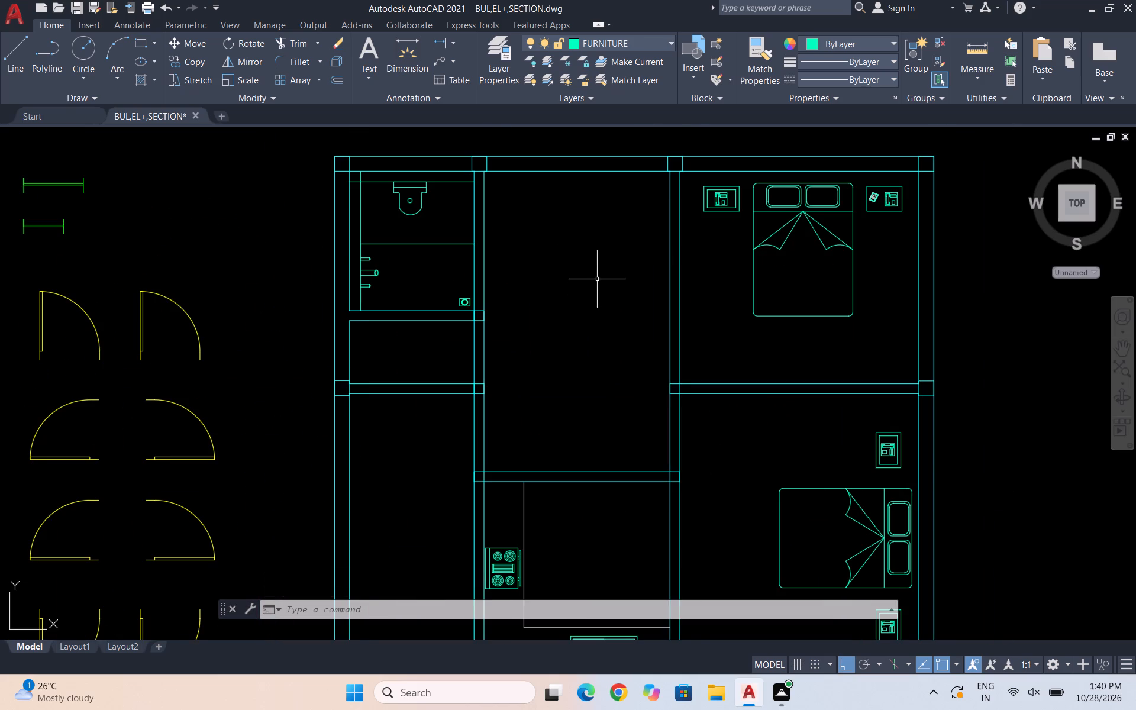
Browse DesignCenter's sample drawings to the blocks of Home - Space Planner.dwg.
text(DC)
key(Return)
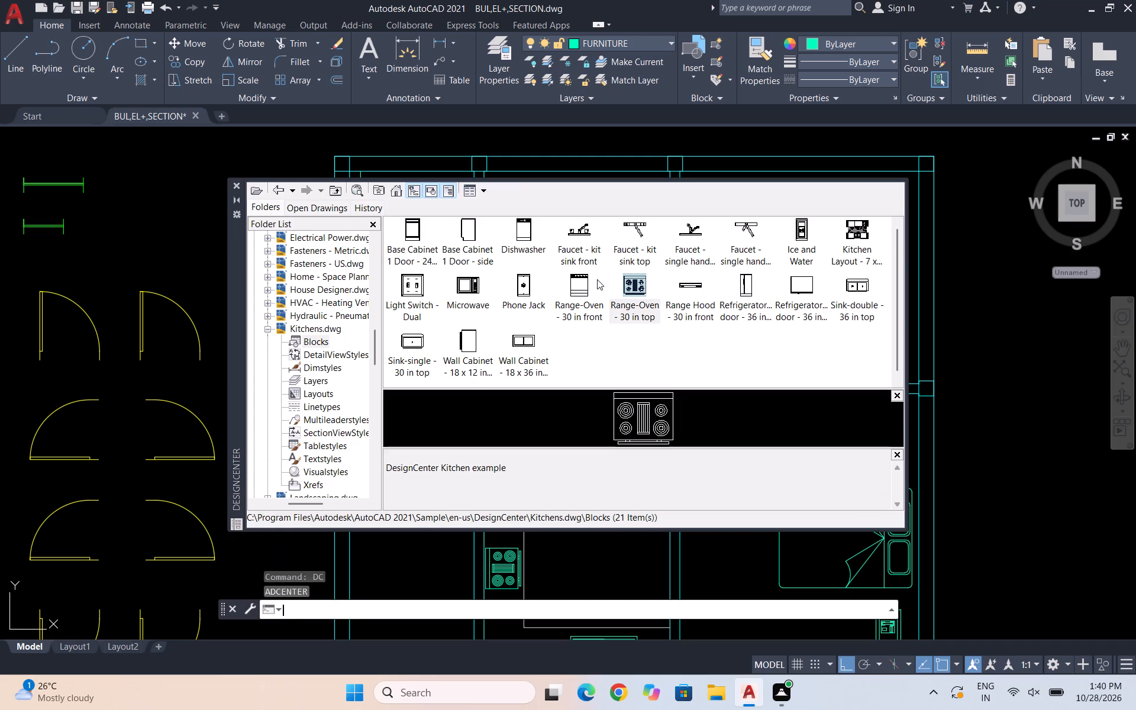
click(390, 194)
double_click(523, 228)
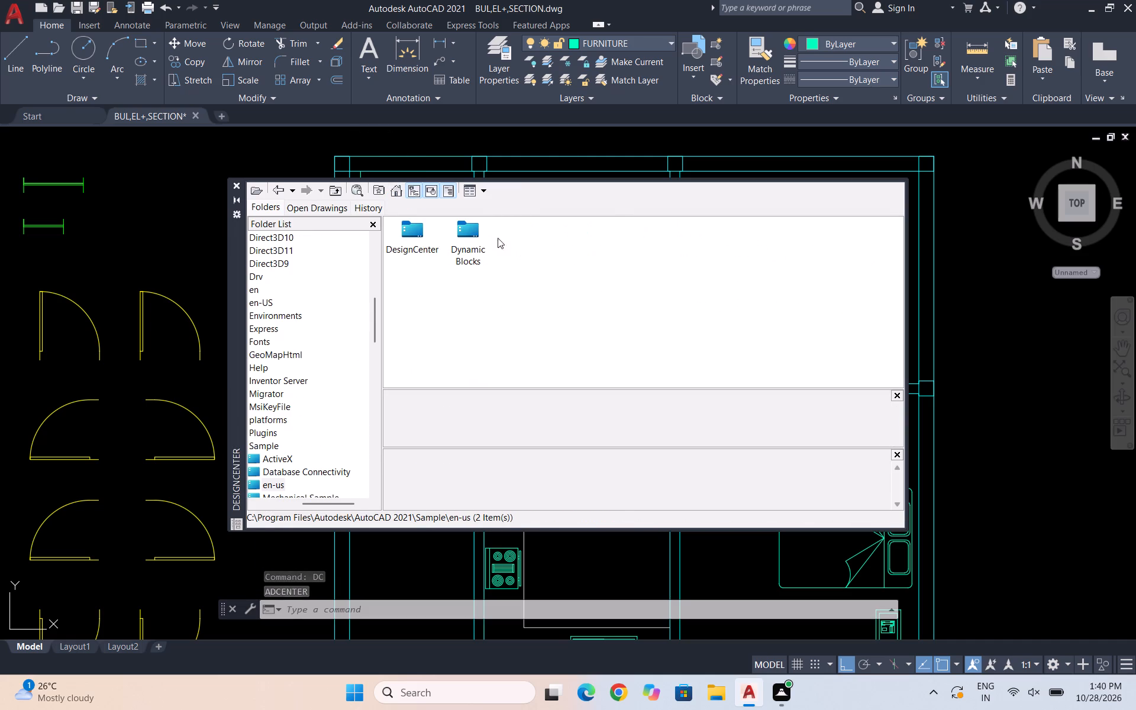
double_click(404, 240)
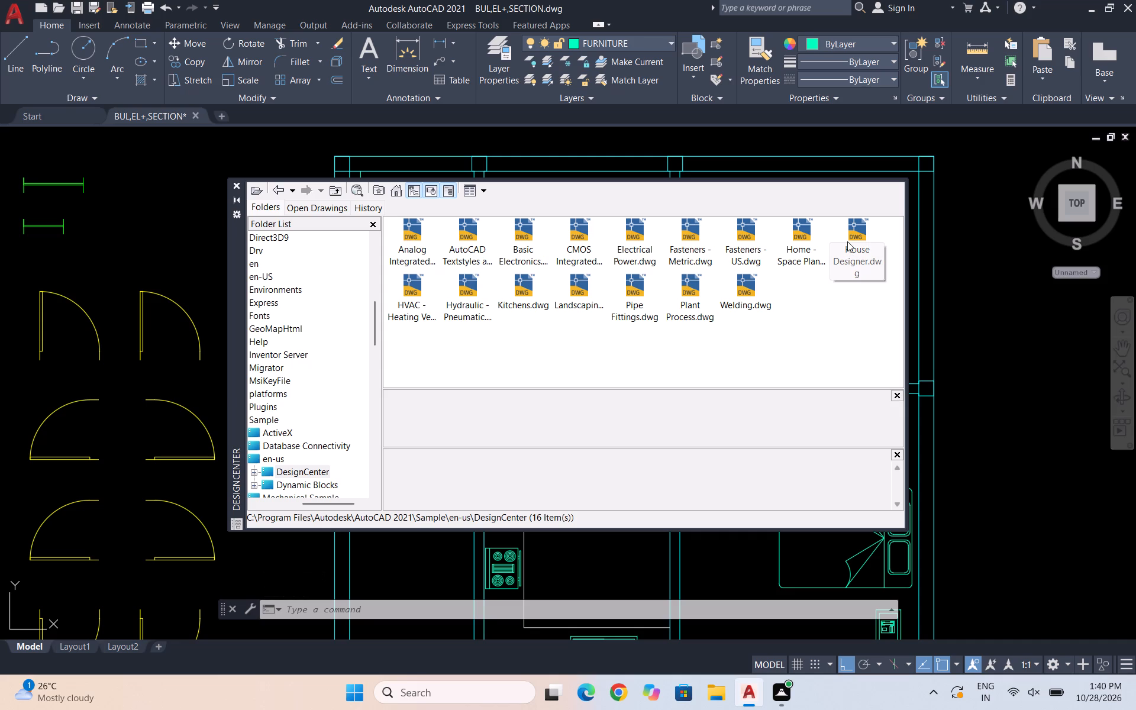
double_click(803, 238)
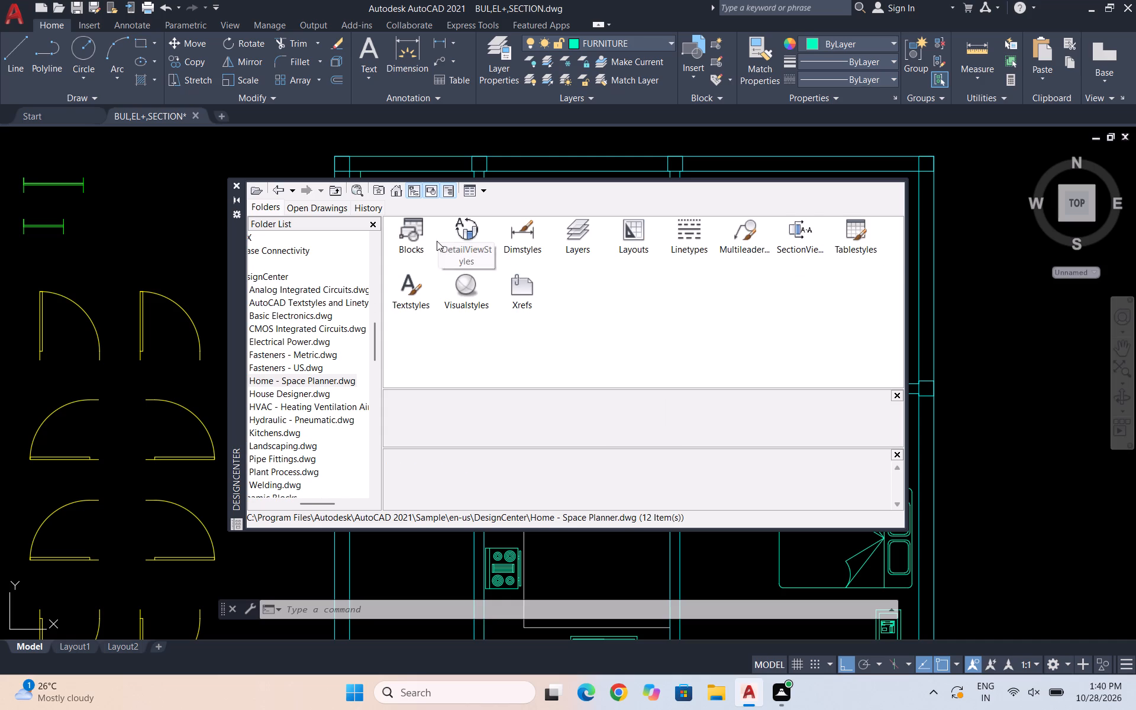
double_click(419, 232)
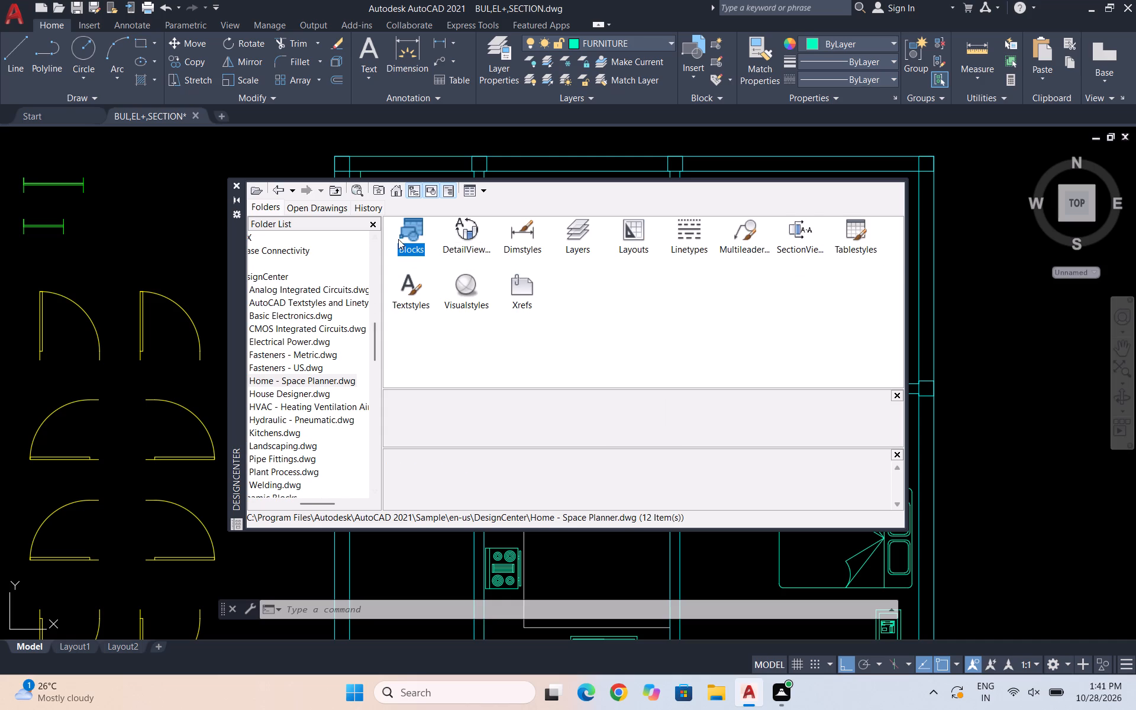
click(398, 239)
click(405, 243)
double_click(409, 244)
click(413, 241)
double_click(406, 238)
drag(402, 233, 409, 233)
triple_click(404, 227)
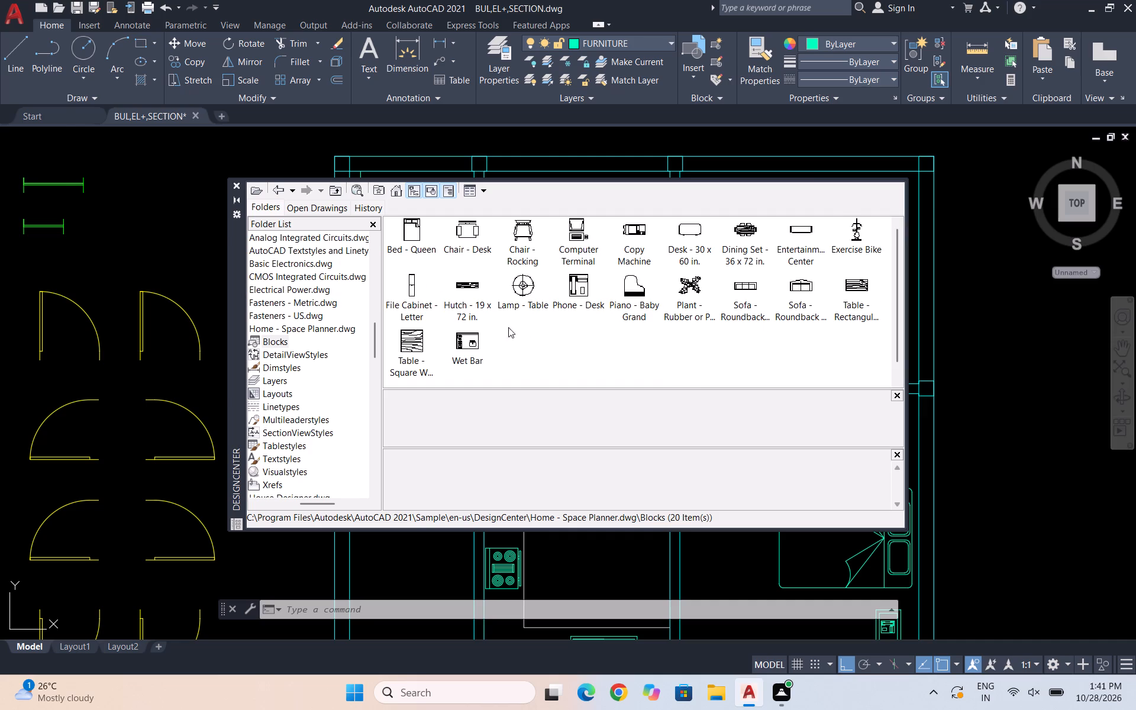
click(235, 180)
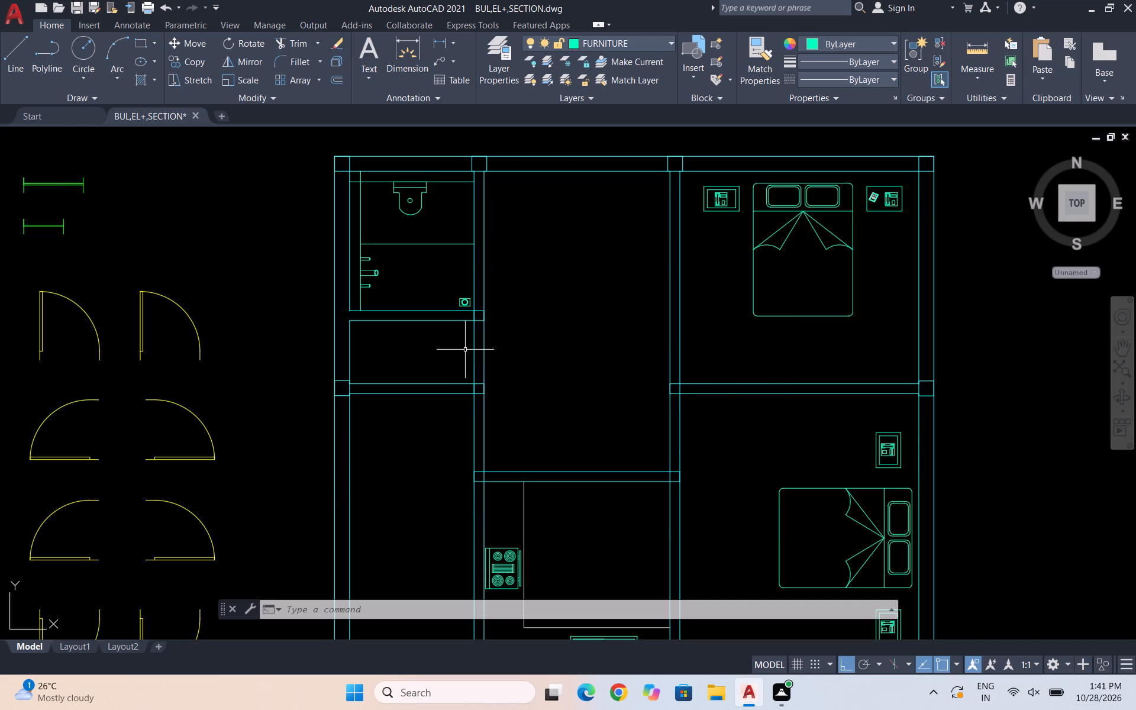
Insert the Sofa - Roundback 7 ft. block from DesignCenter in the empty area beside the floor plan, at scale 1 and rotation 0.
text(DC)
key(Return)
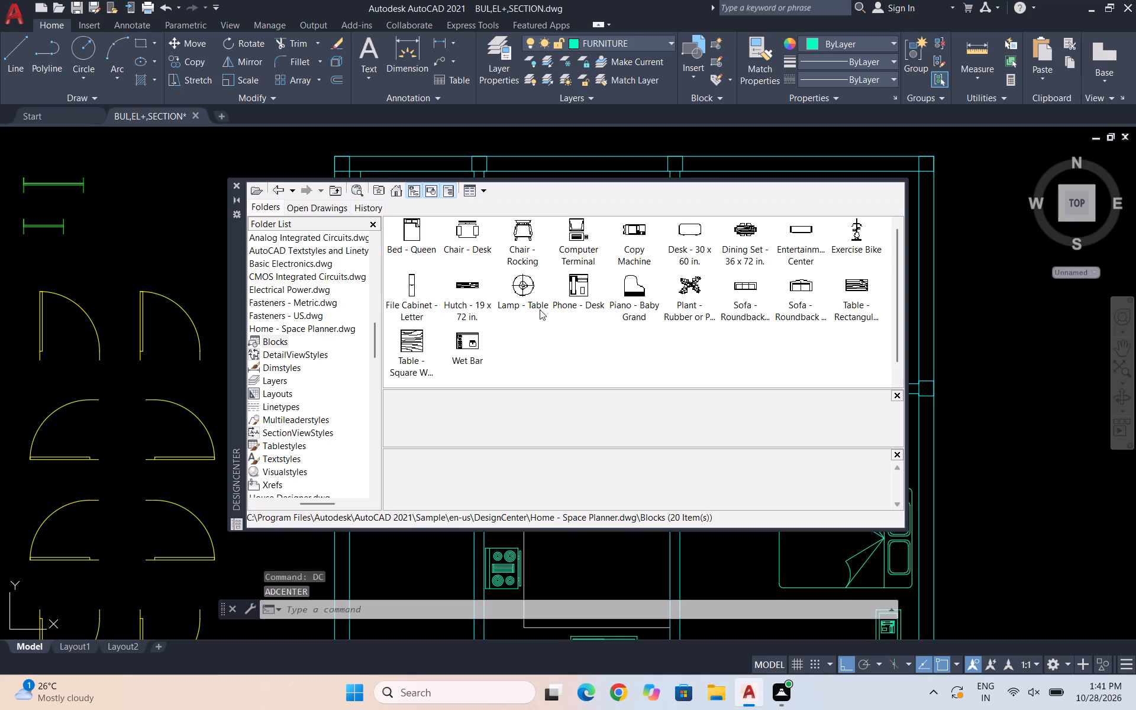
double_click(740, 299)
click(663, 438)
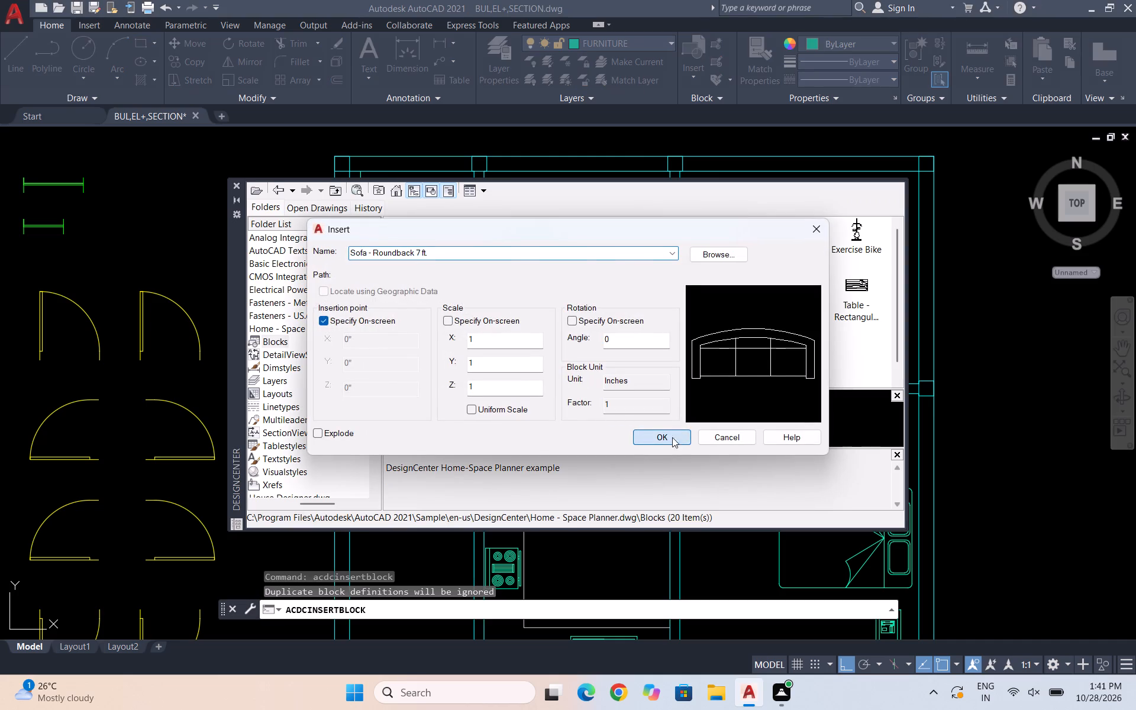
click(1044, 388)
Insert the two-seat Sofa - Roundback block from DesignCenter just above the three-seat sofa, and close DesignCenter.
double_click(791, 292)
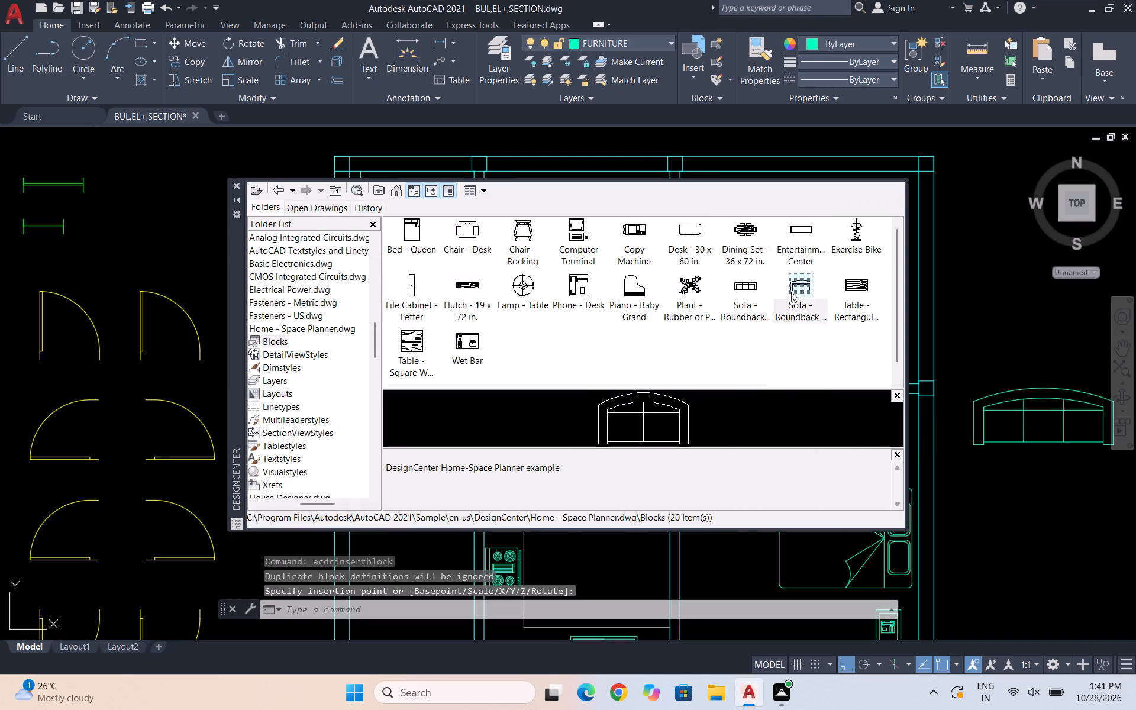
click(654, 437)
scroll(408, 298, down, 3)
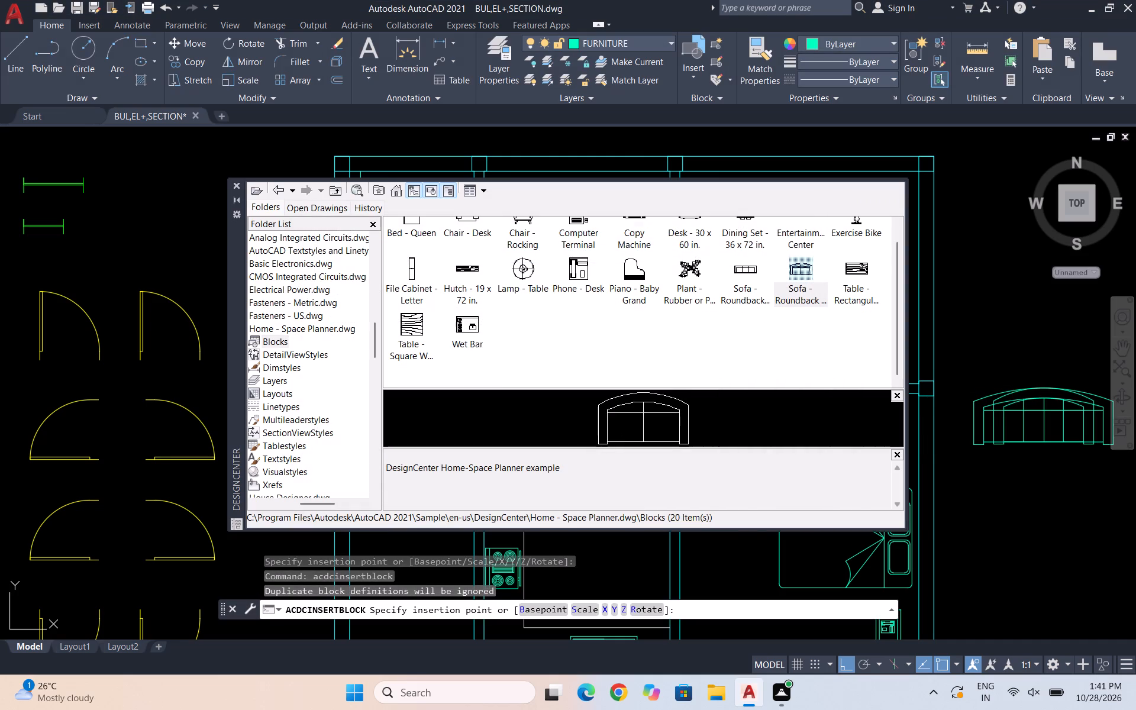
click(1038, 245)
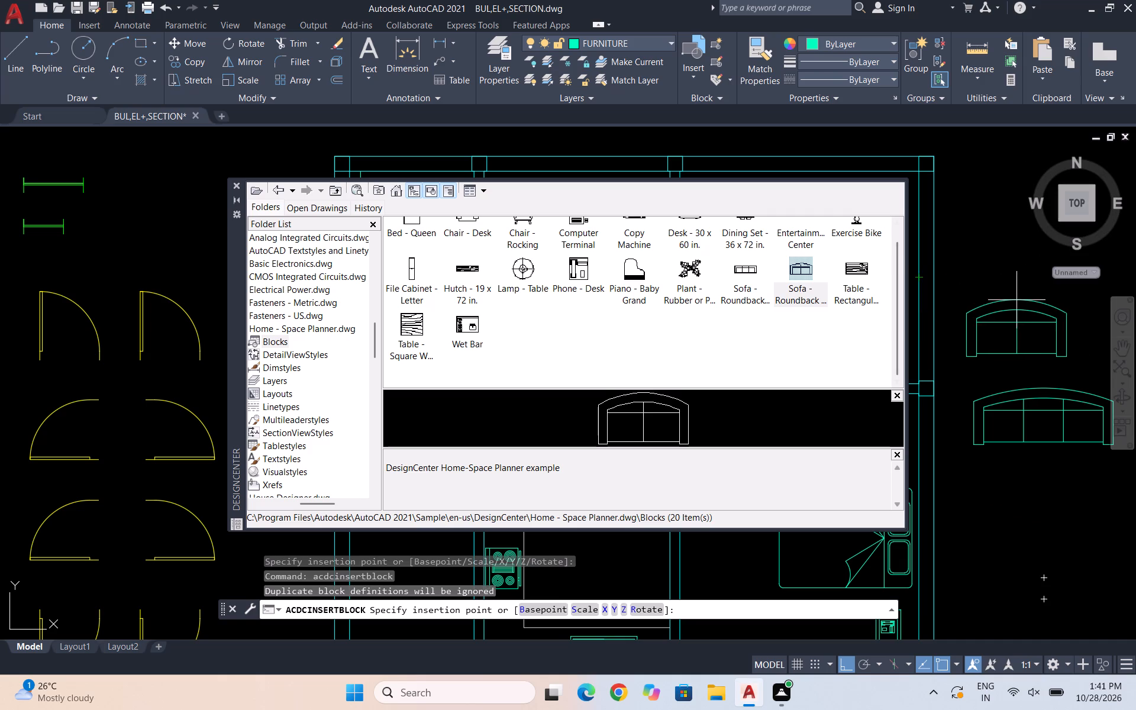
click(1031, 302)
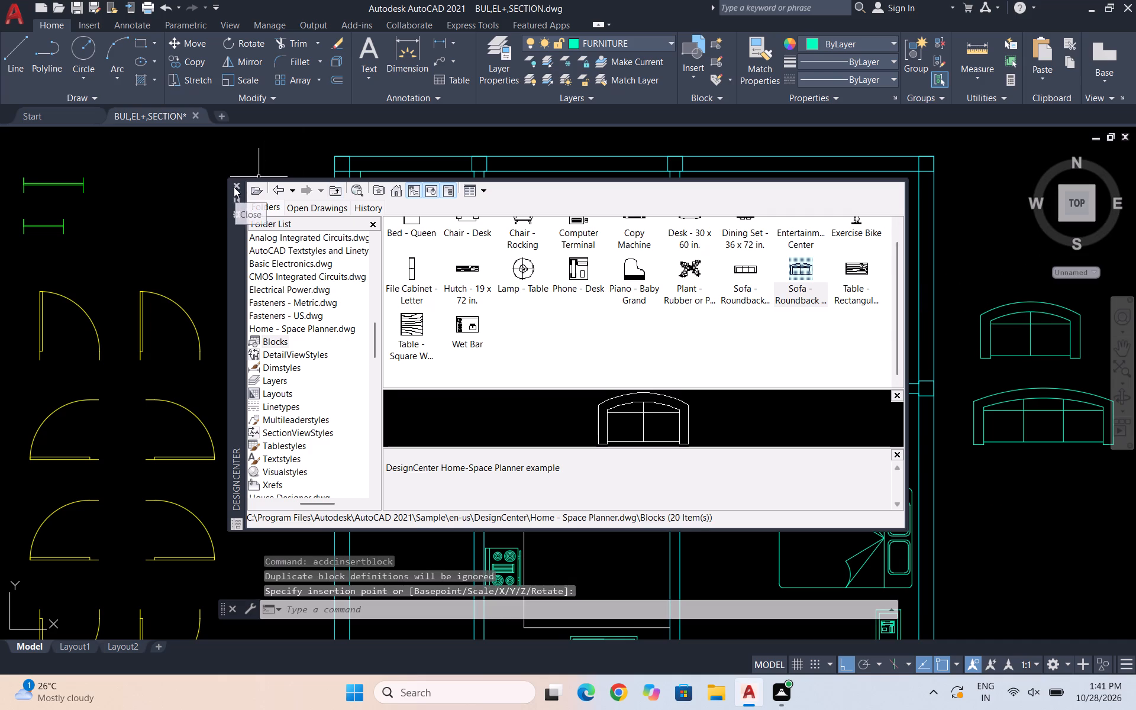
click(234, 187)
Explode the three-seat sofa block beside the floor plan.
scroll(271, 271, down, 2)
scroll(531, 327, up, 3)
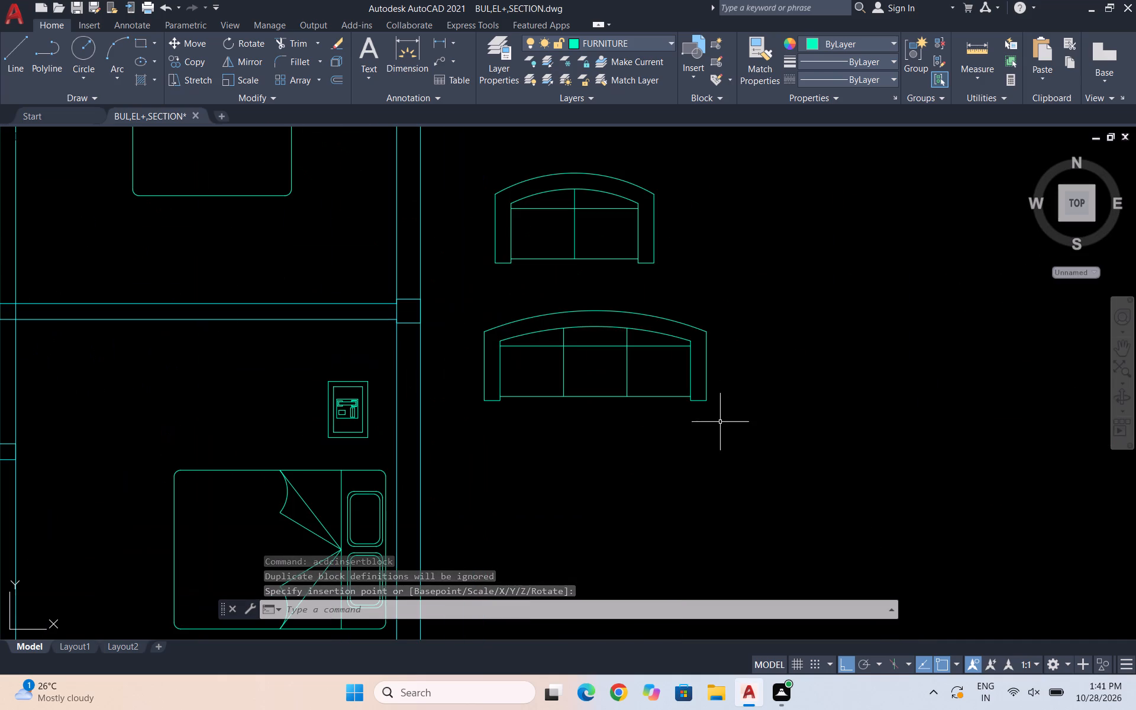
drag(774, 456, 747, 445)
click(470, 304)
key(x)
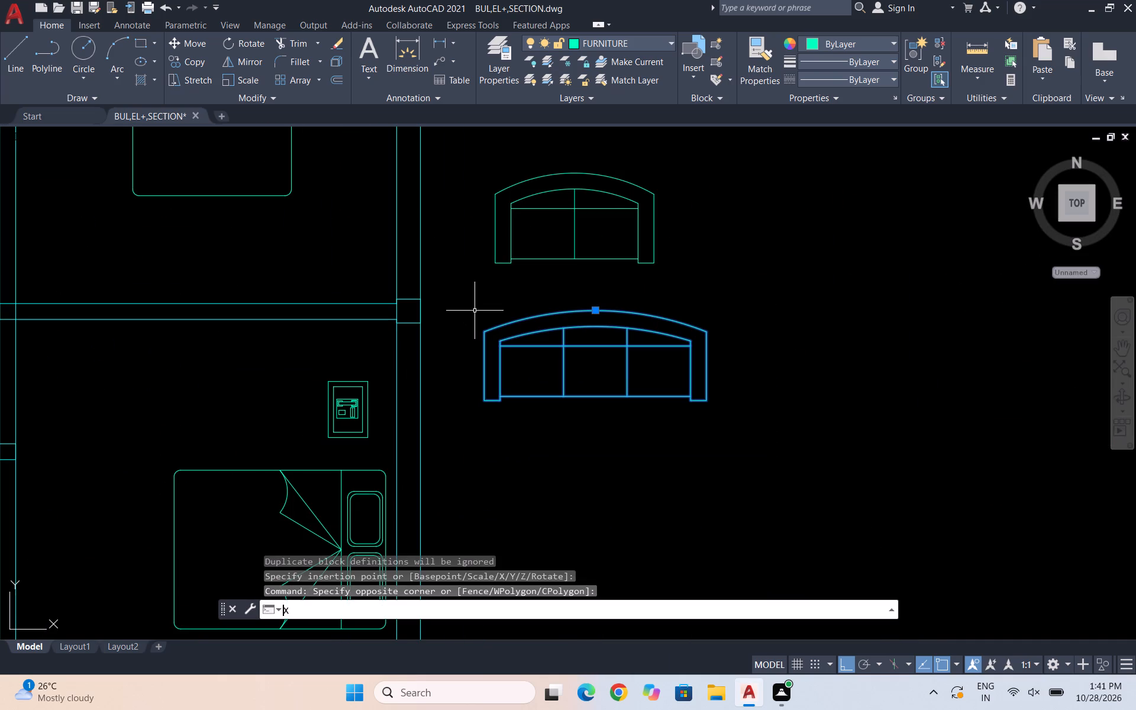
key(Return)
Assign all linework of the exploded three-seat sofa to the FURNITURE layer.
click(747, 458)
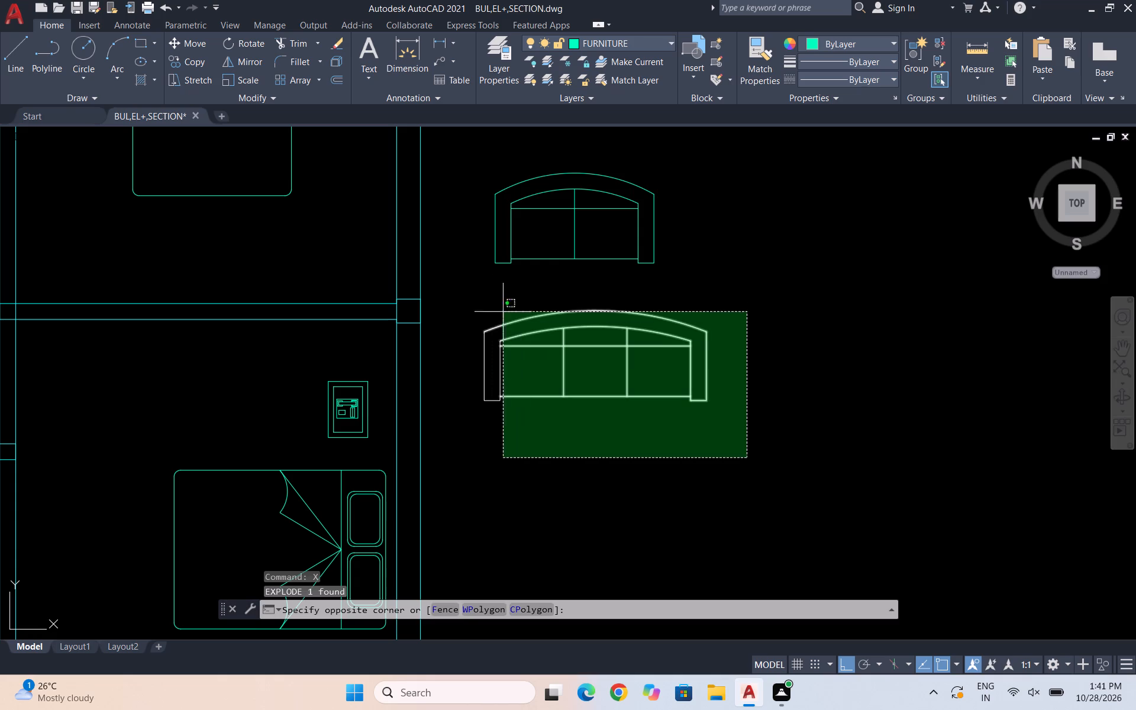
click(480, 299)
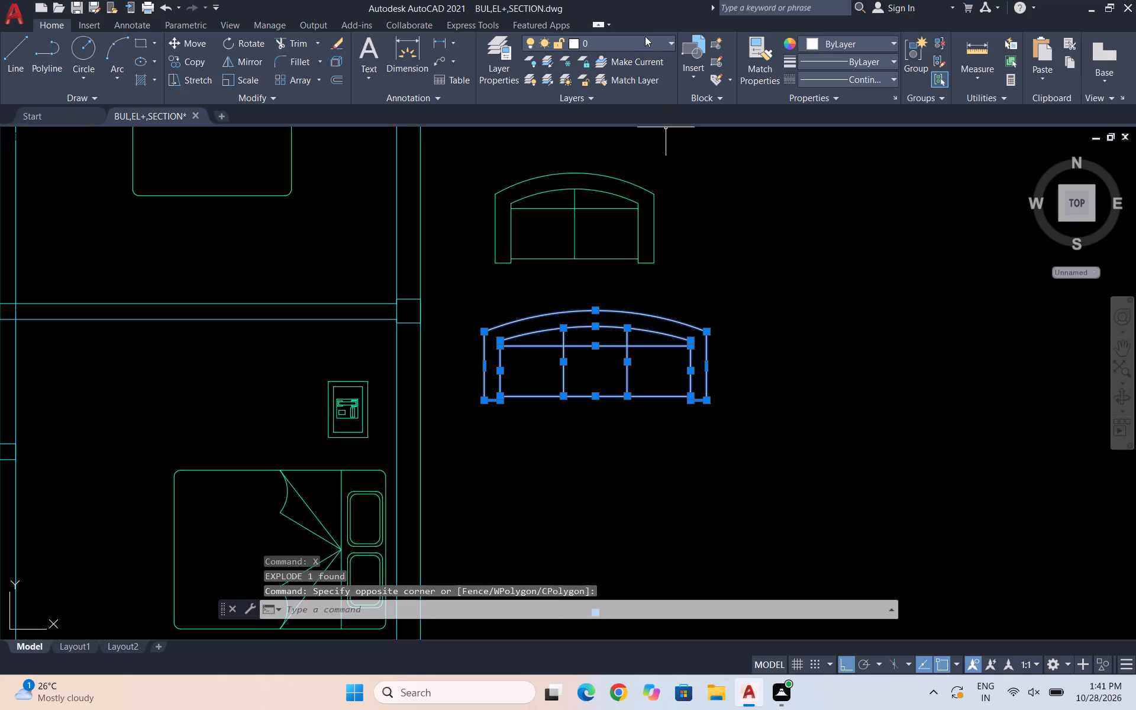
click(642, 40)
click(624, 112)
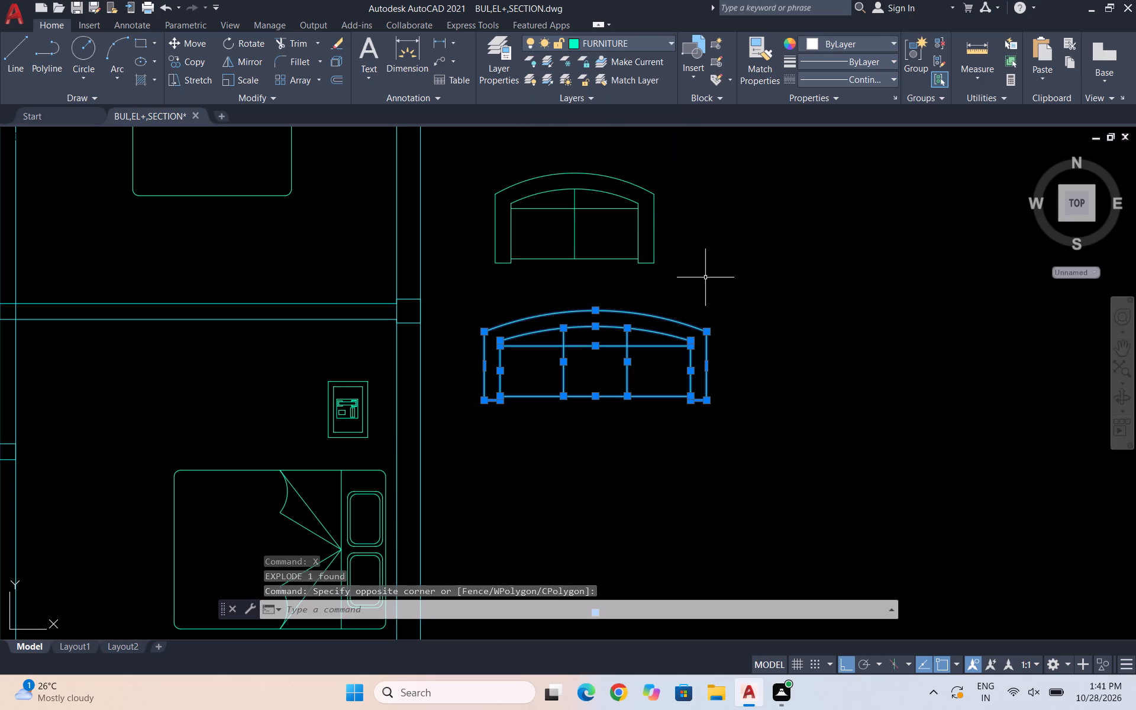
key(Escape)
Explode the two-seat sofa block above the three-seat sofa.
scroll(706, 378, down, 1)
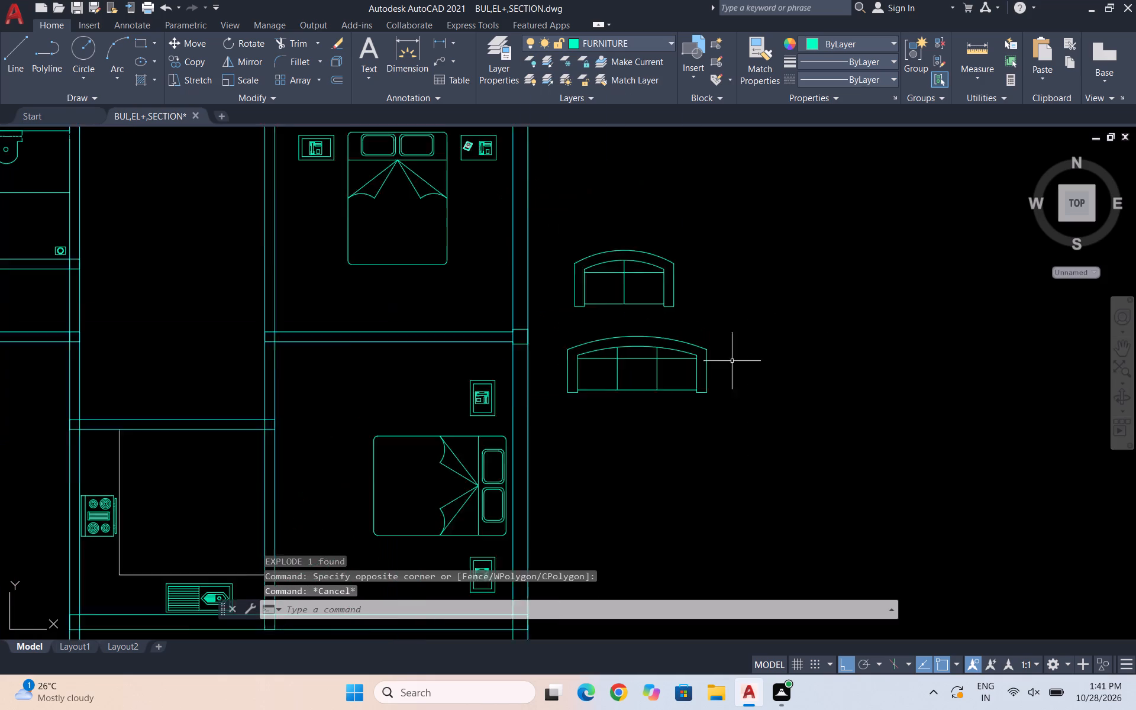
scroll(731, 358, down, 1)
scroll(654, 263, up, 2)
drag(819, 447, 812, 445)
click(582, 312)
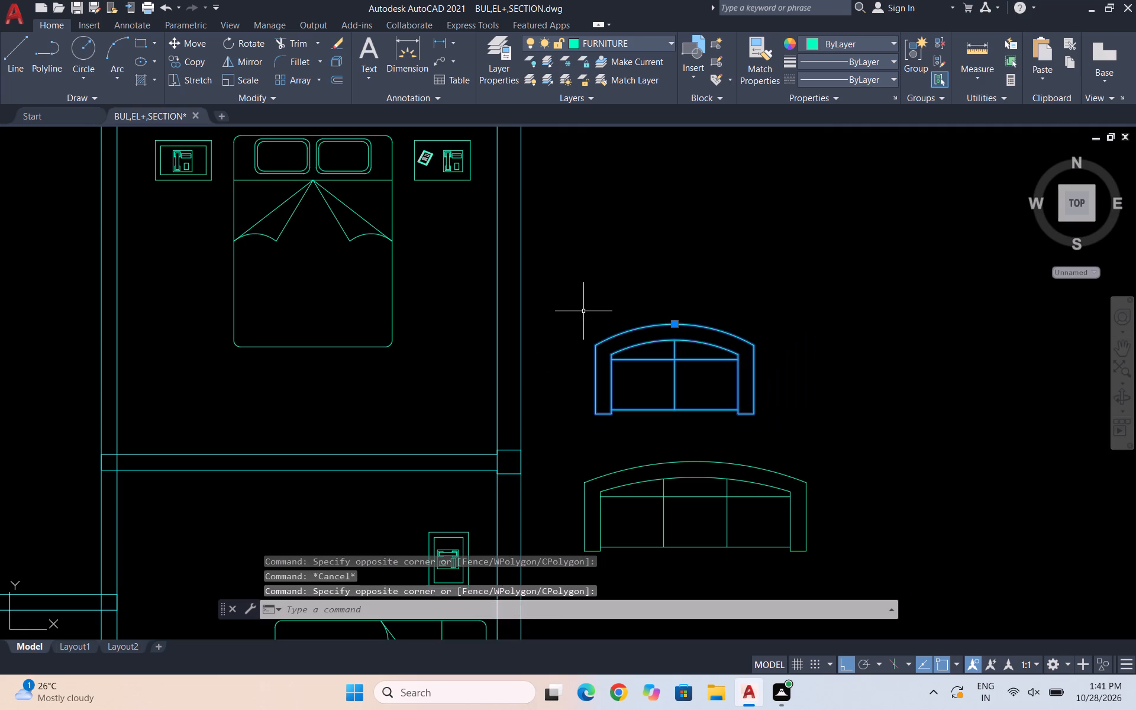
key(x)
key(Return)
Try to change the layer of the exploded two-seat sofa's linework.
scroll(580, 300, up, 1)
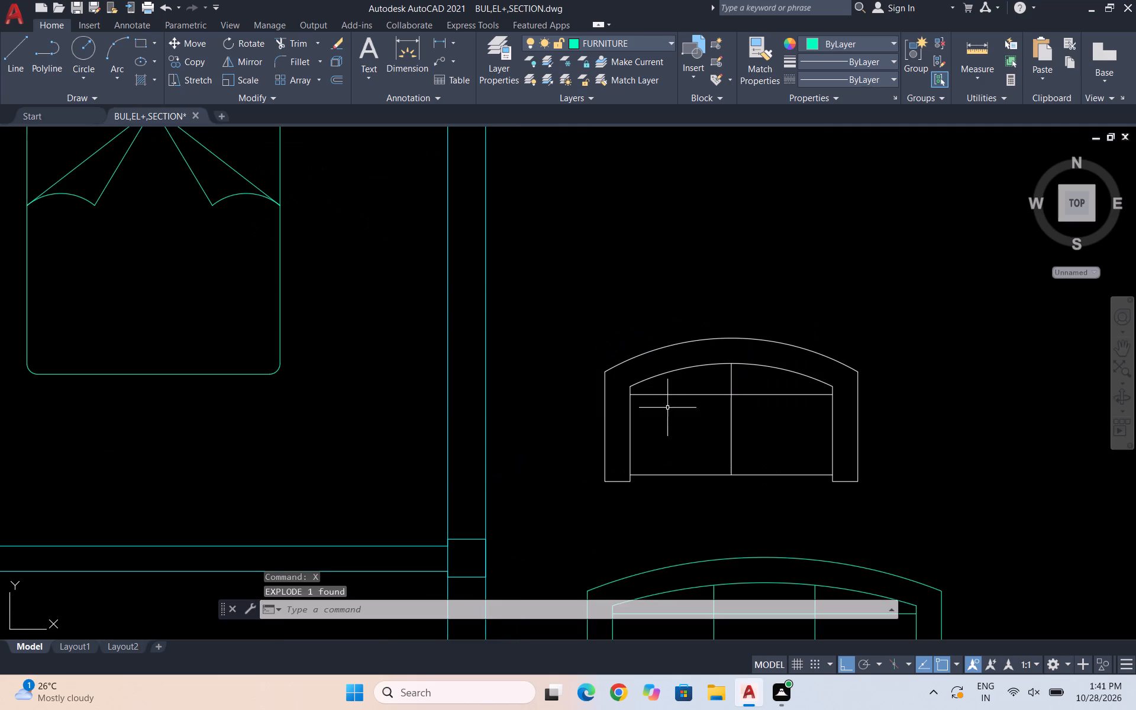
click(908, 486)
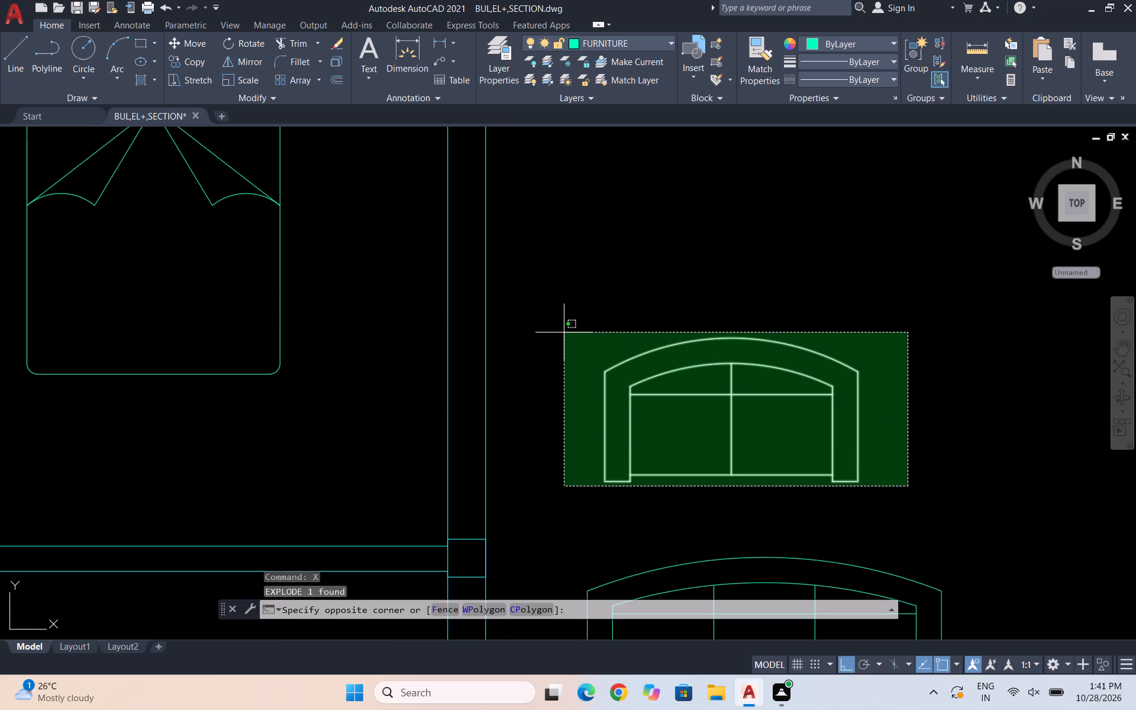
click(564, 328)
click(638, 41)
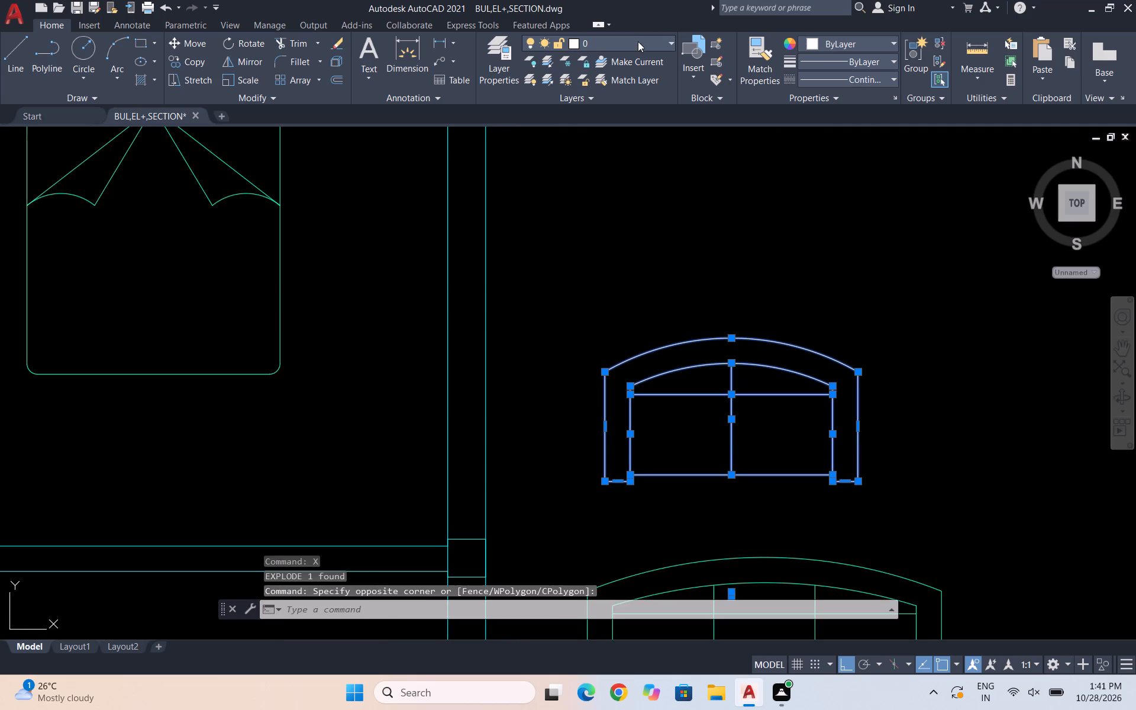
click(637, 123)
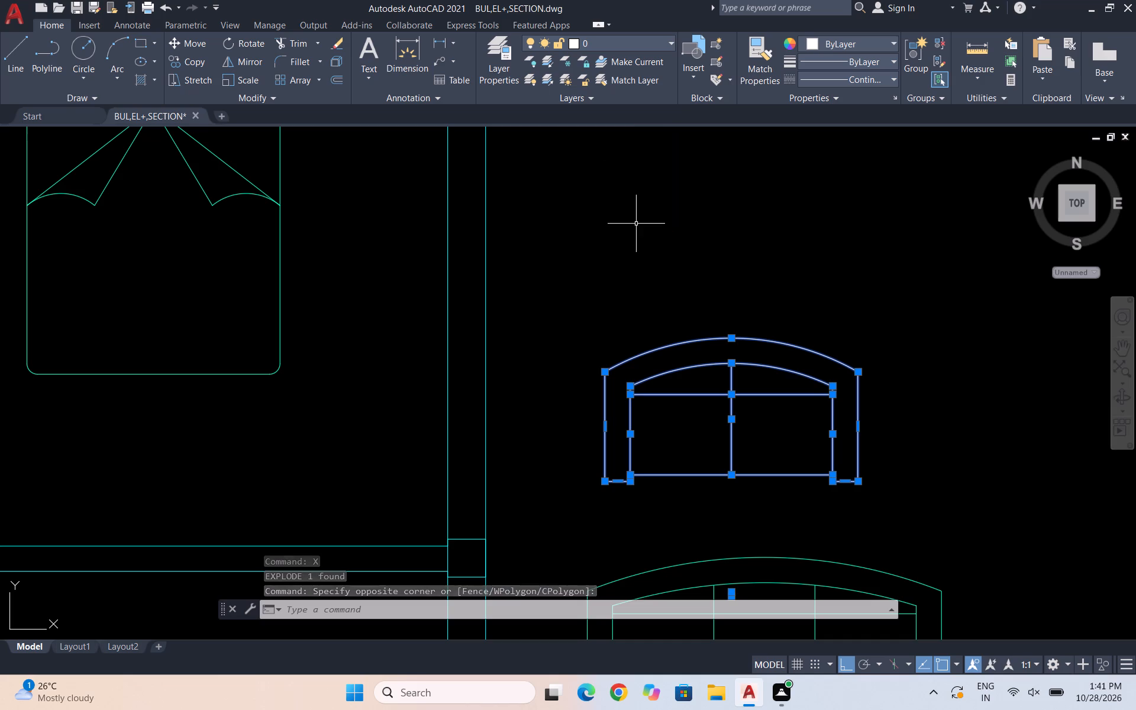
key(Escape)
Assign all linework of the exploded two-seat sofa to the FURNITURE layer.
click(918, 542)
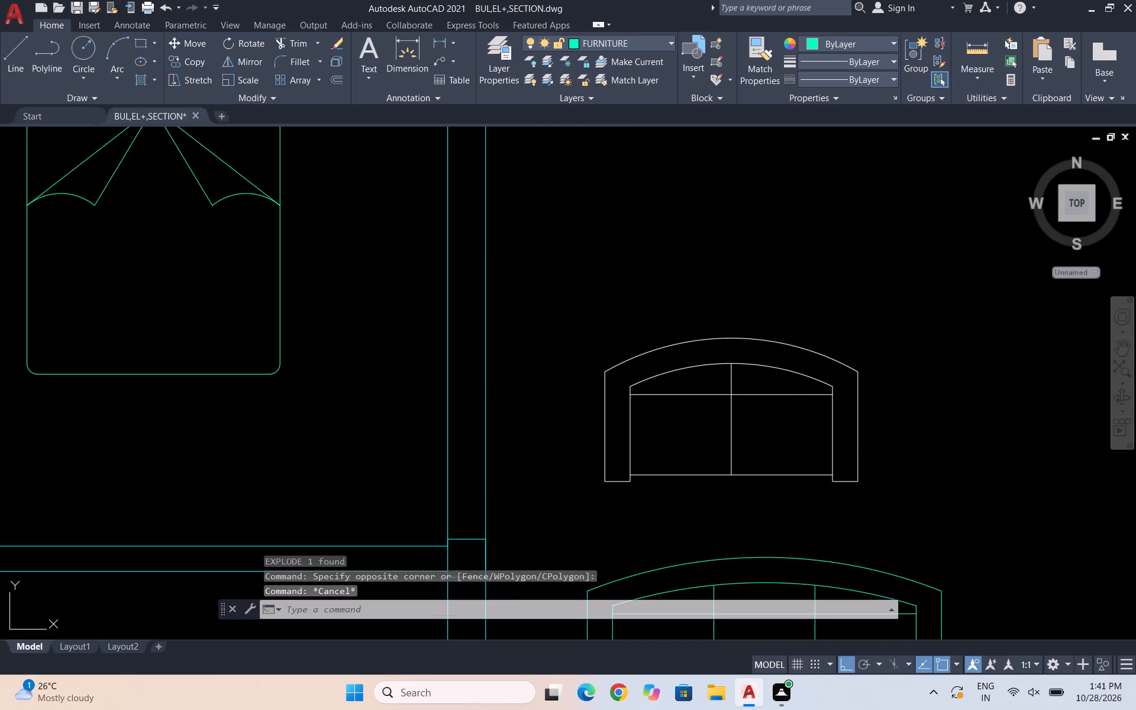
click(571, 314)
click(638, 46)
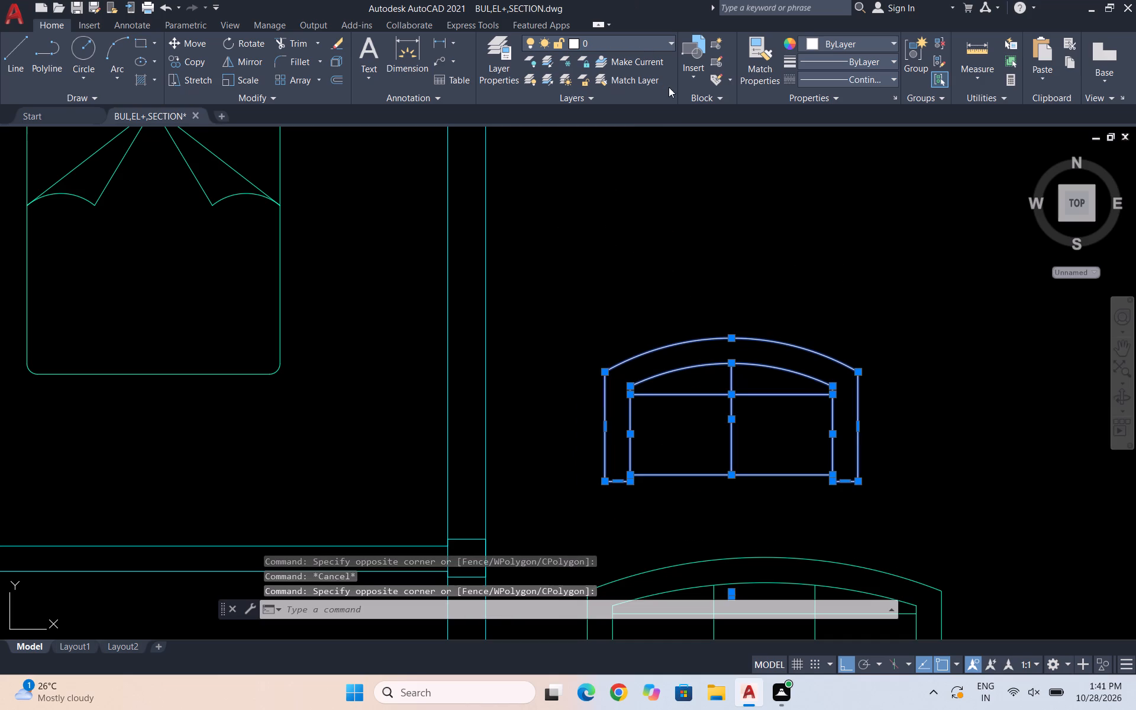
click(645, 122)
scroll(706, 388, down, 2)
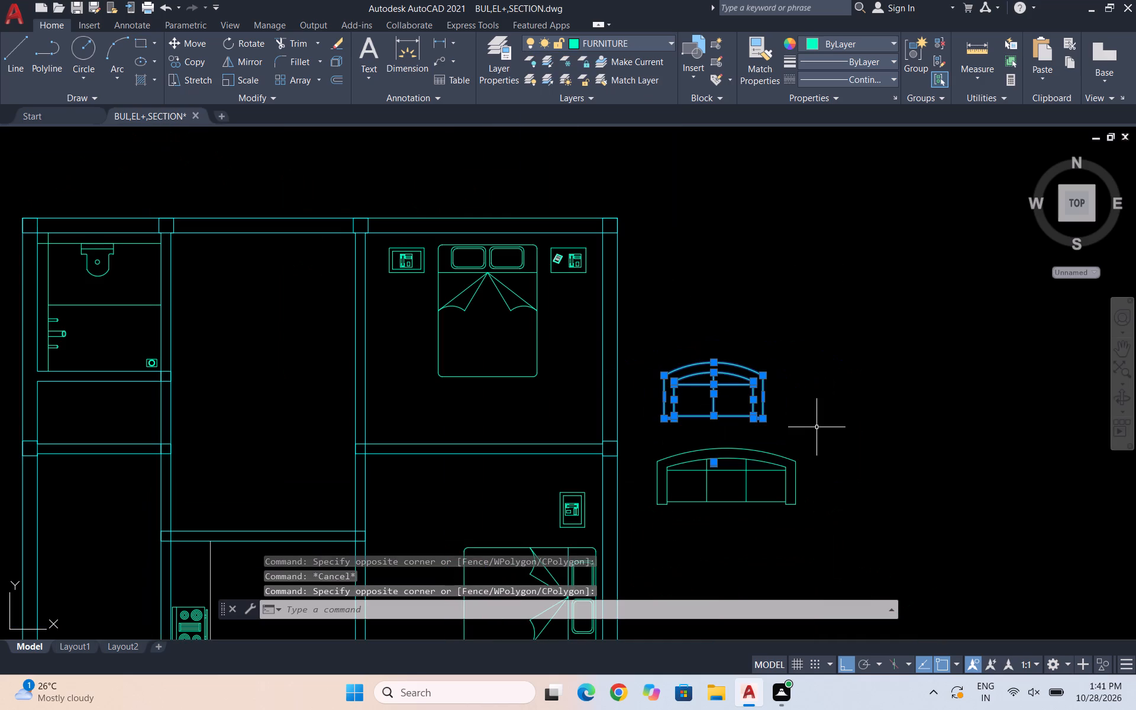
key(Escape)
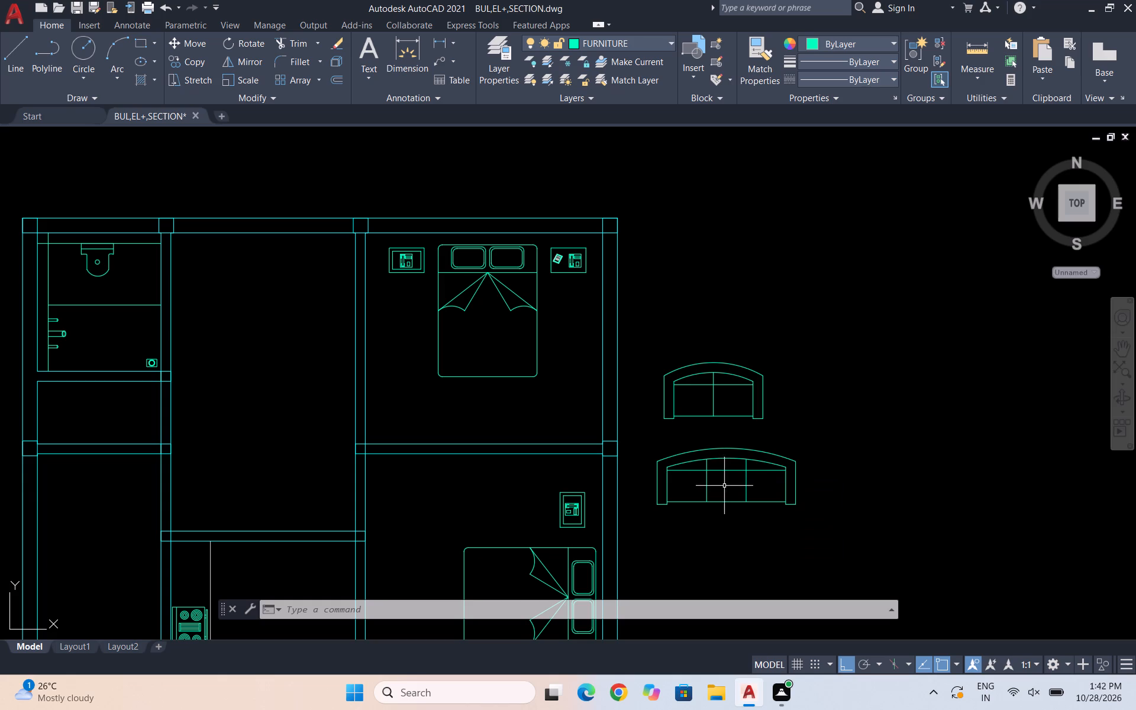
key(Escape)
Draw a straight horizontal line across the three-seat sofa's back, joining the two ends of its outer arc.
scroll(728, 463, up, 2)
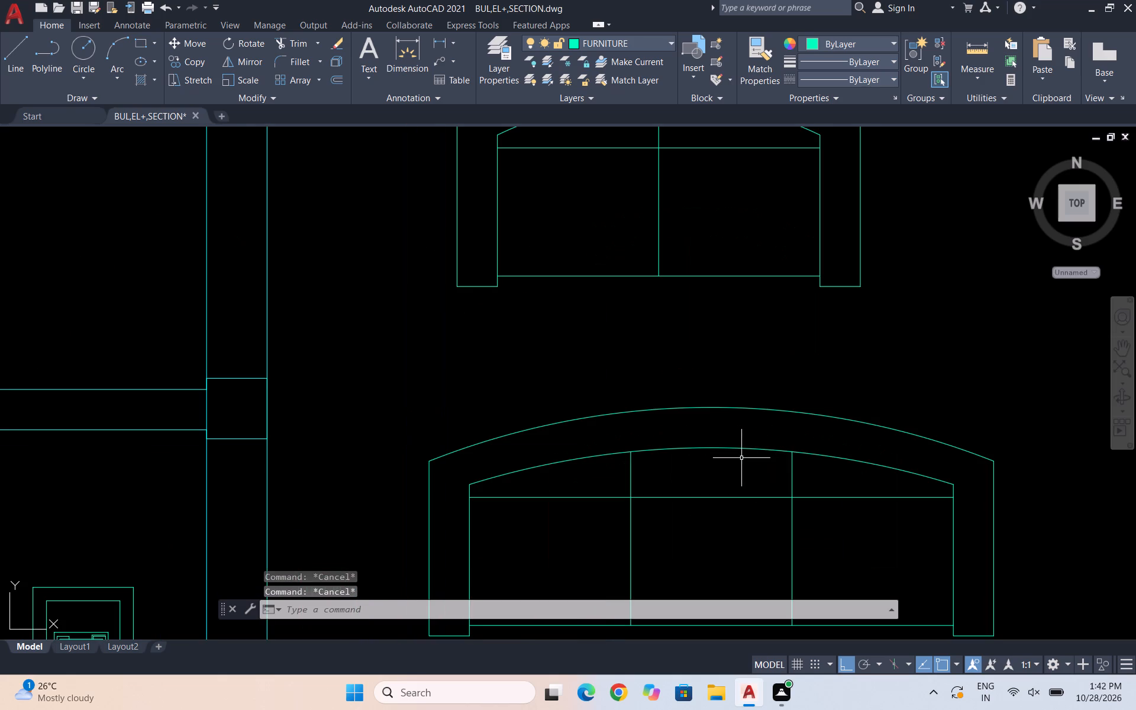
scroll(741, 458, up, 1)
key(l)
key(Return)
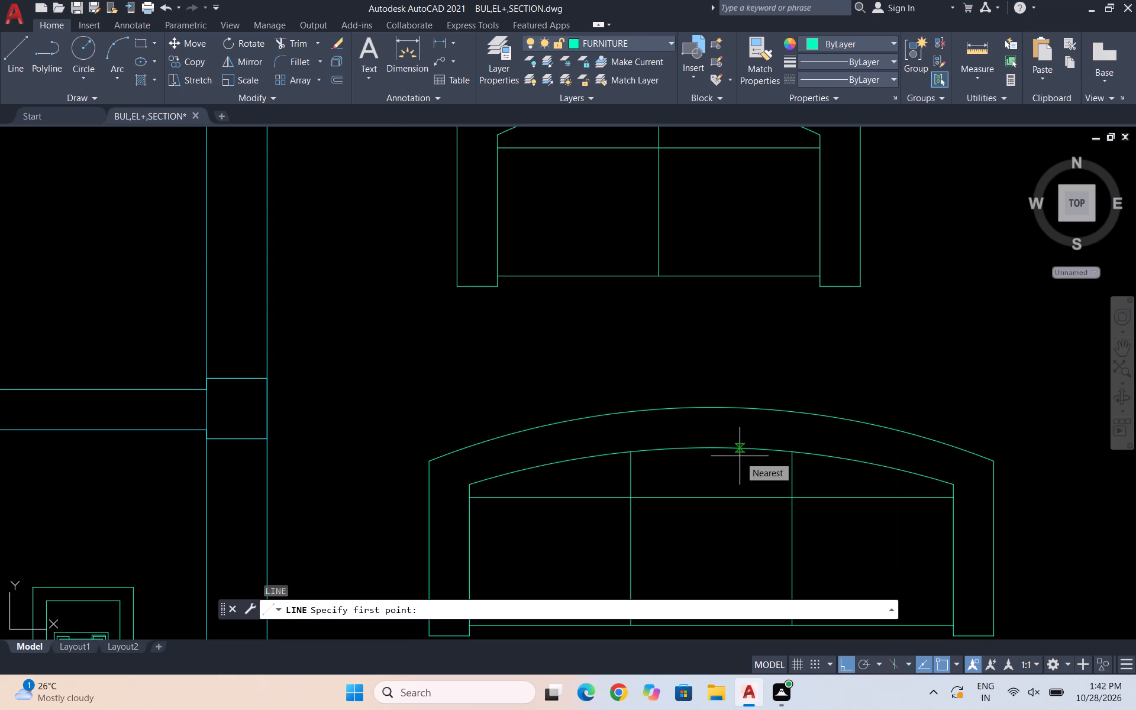
click(433, 465)
scroll(364, 446, down, 2)
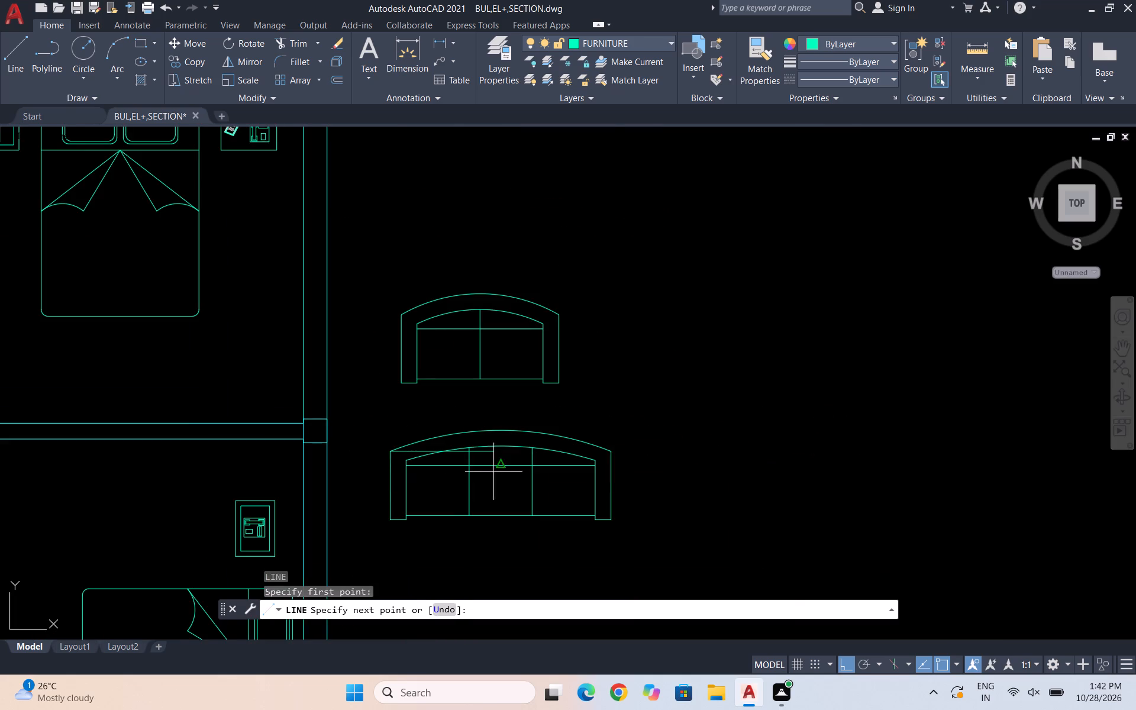
scroll(493, 472, up, 3)
click(787, 421)
key(Escape)
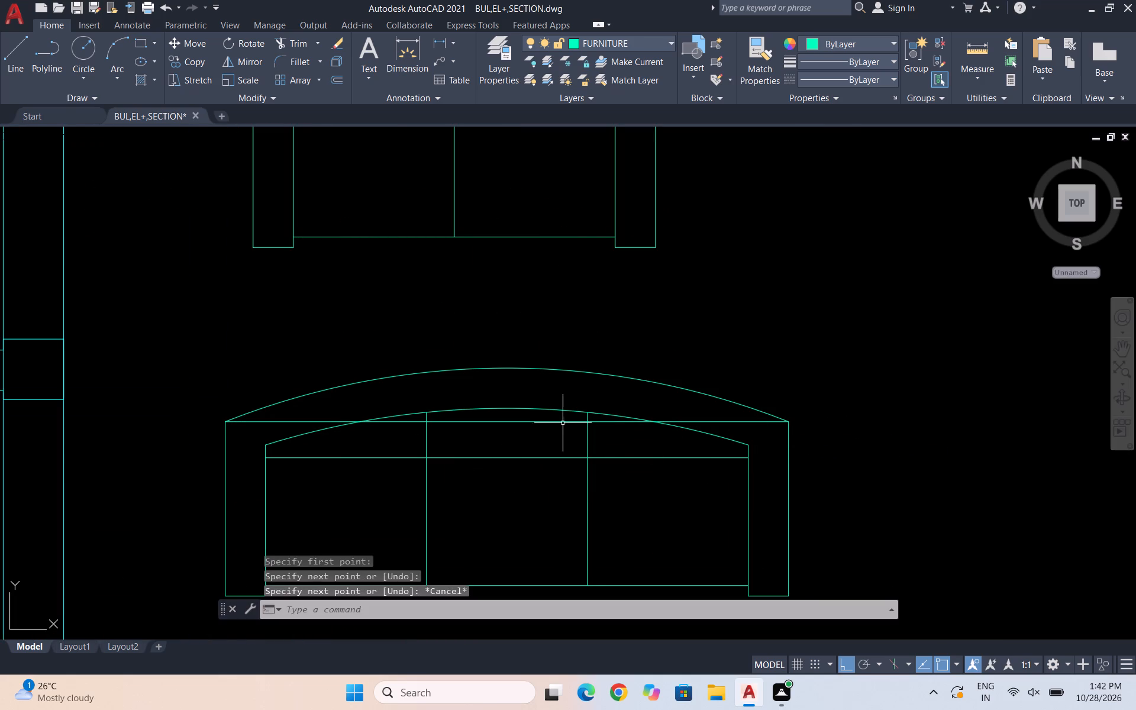
Delete the outer and inner curved back arcs of the three-seat sofa.
drag(569, 401, 560, 391)
click(517, 348)
scroll(505, 419, up, 2)
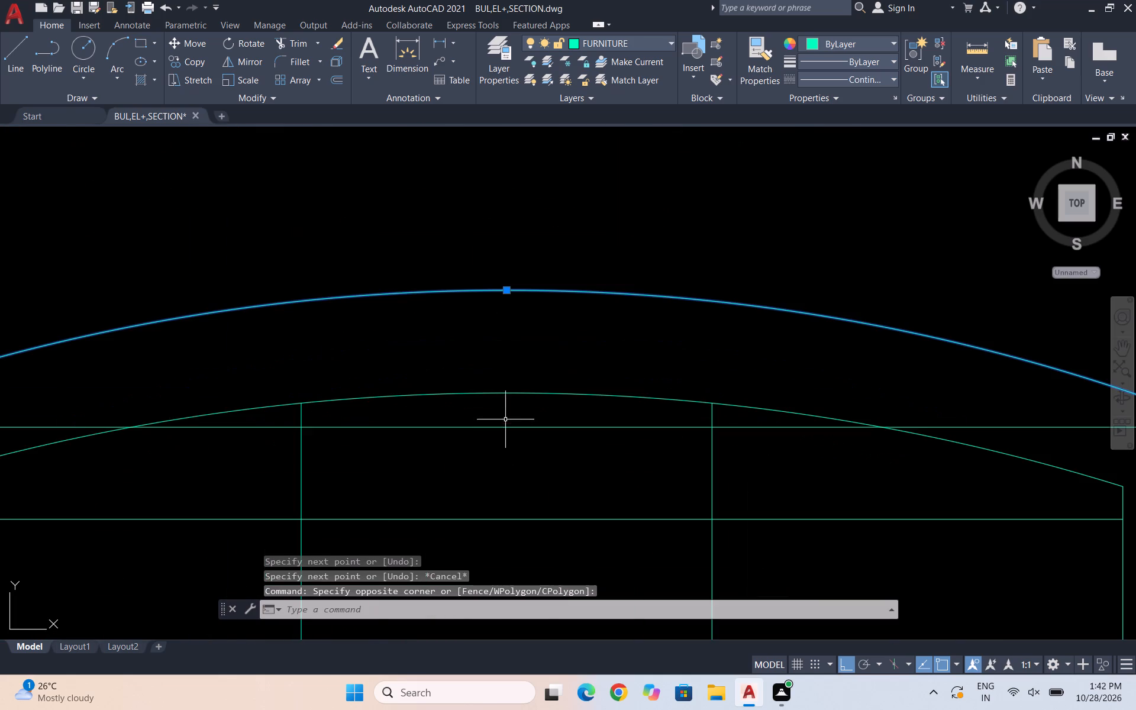
drag(504, 419, 497, 414)
click(466, 386)
key(Delete)
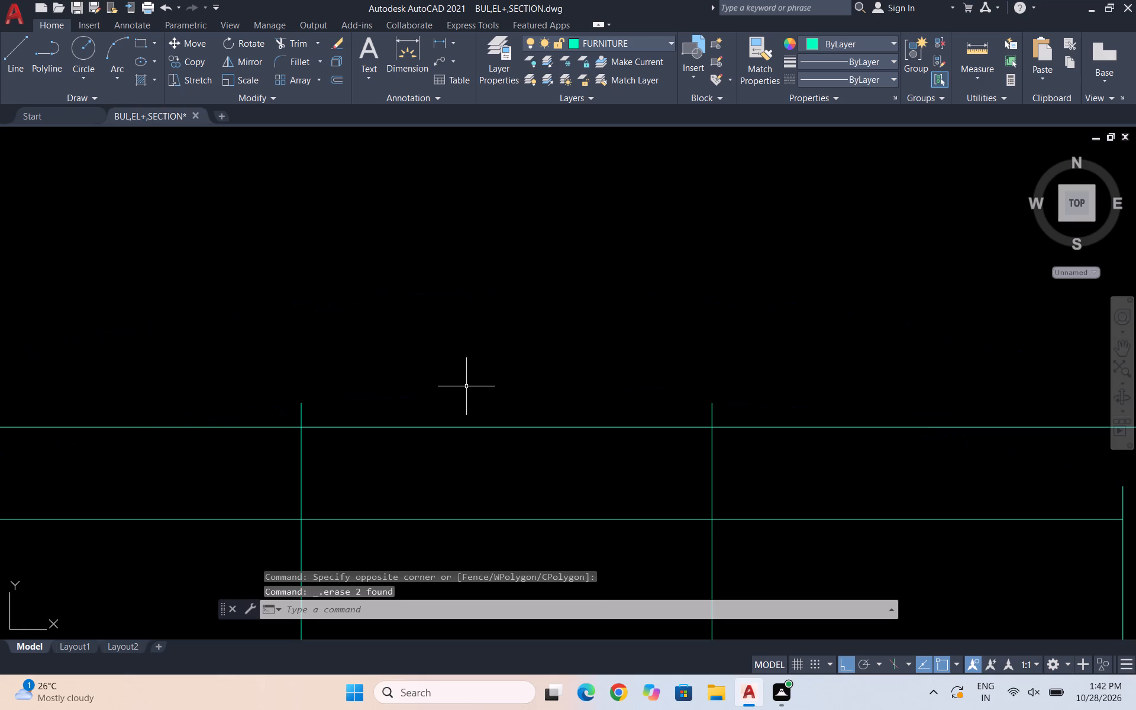
scroll(421, 393, down, 4)
key(Escape)
Trim the ends of both seat divider lines that project above the three-seat sofa's straight back line.
scroll(430, 395, up, 2)
text(TR)
key(Return)
click(399, 411)
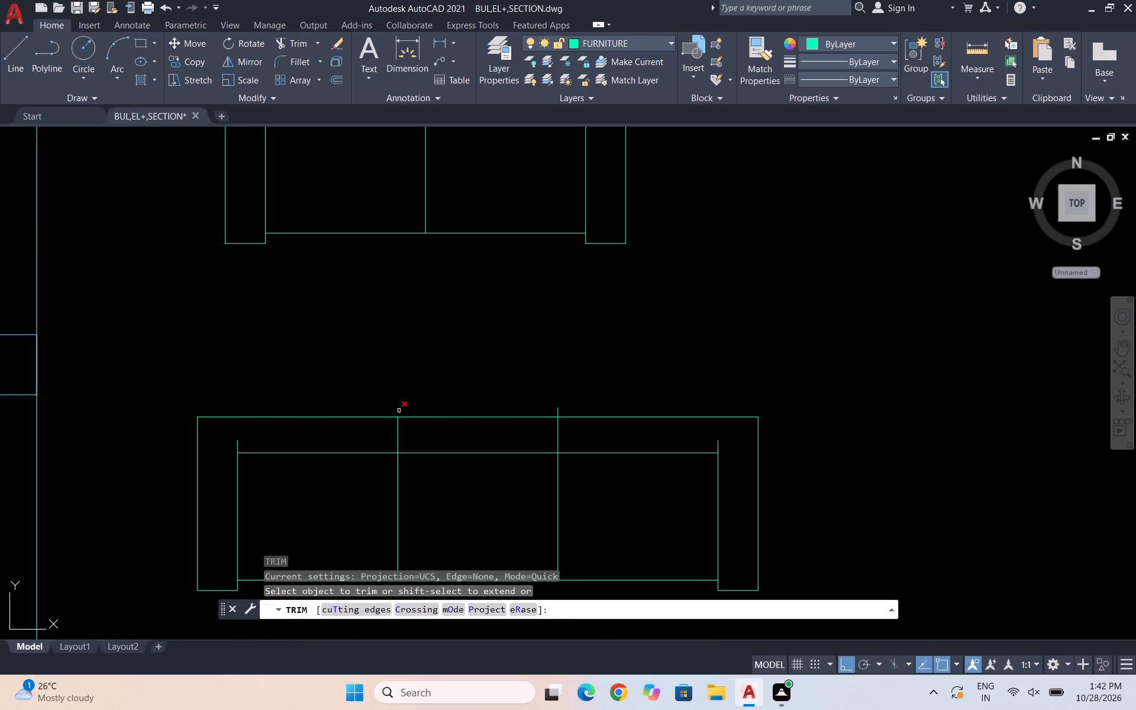
click(557, 412)
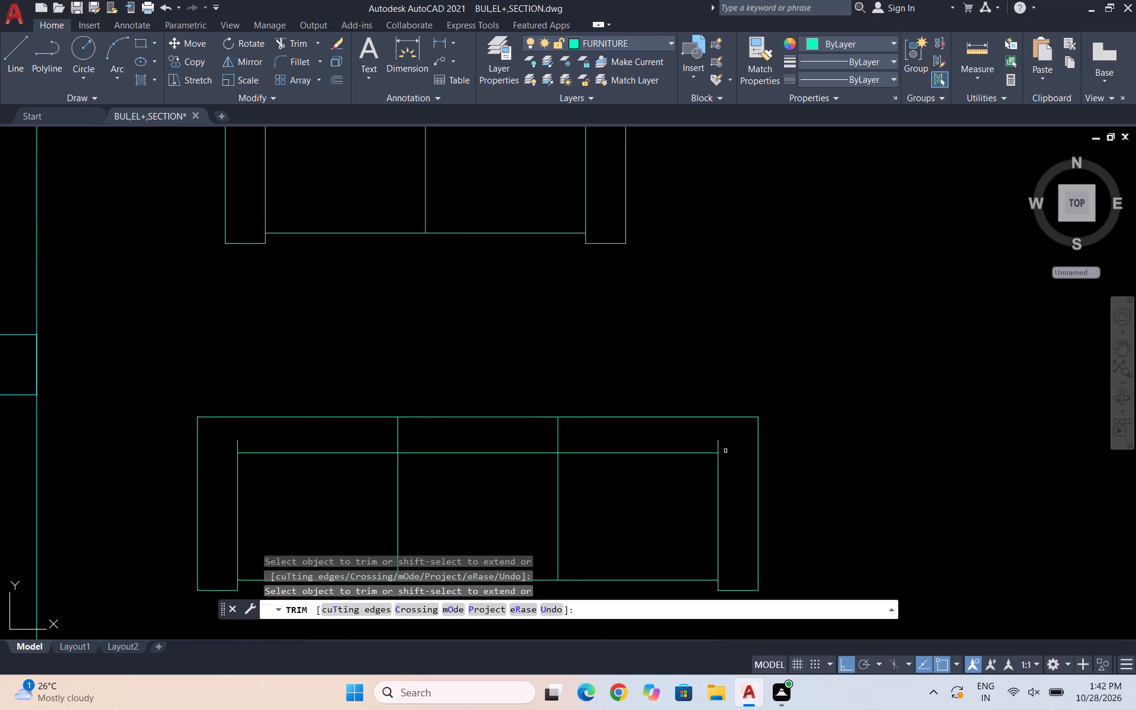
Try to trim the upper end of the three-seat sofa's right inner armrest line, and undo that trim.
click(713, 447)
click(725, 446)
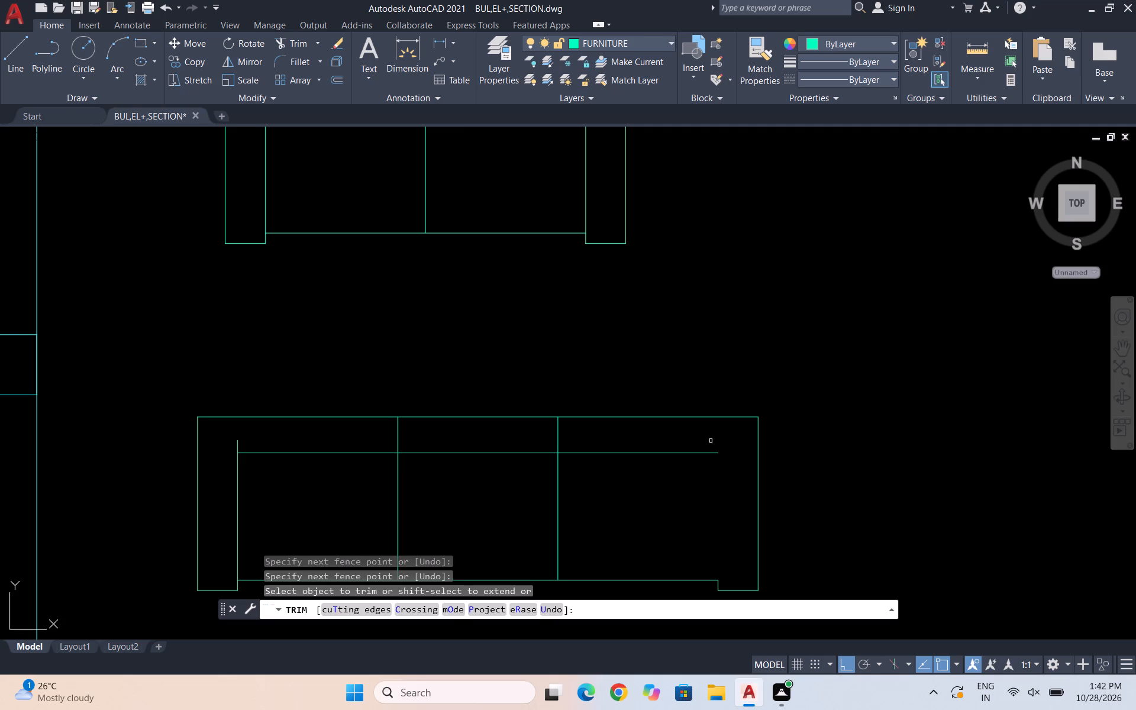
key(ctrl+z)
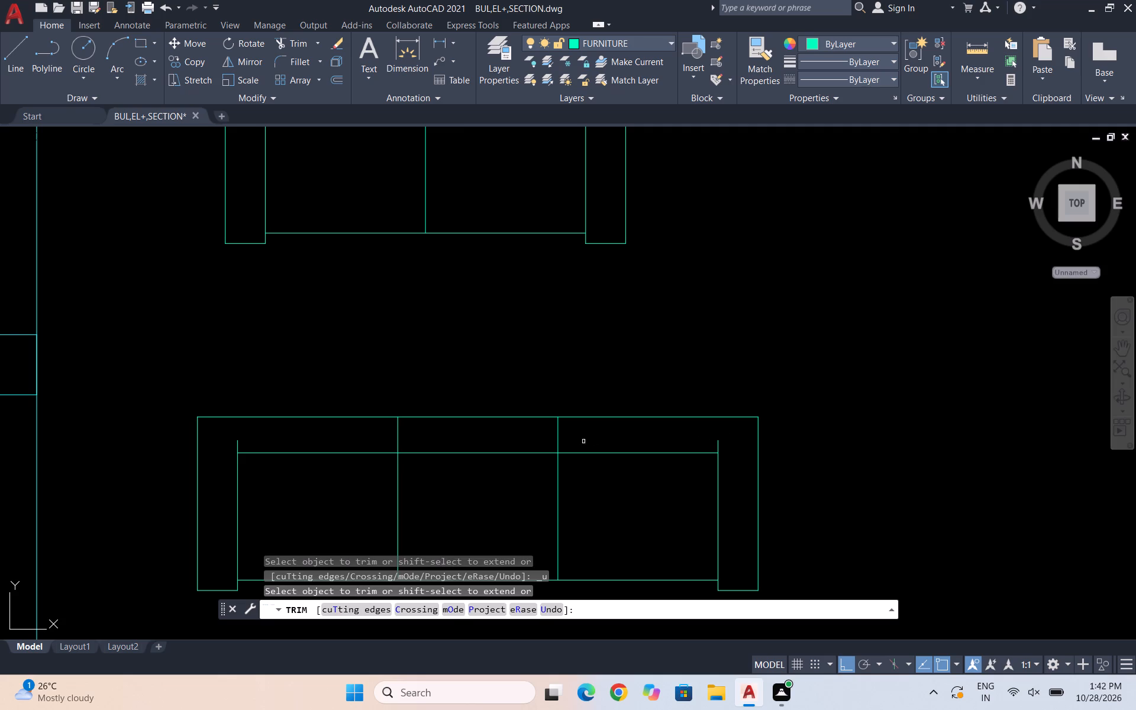
Trim both seat divider lines between the three-seat sofa's straight back line and the rear seat line.
drag(359, 434, 620, 437)
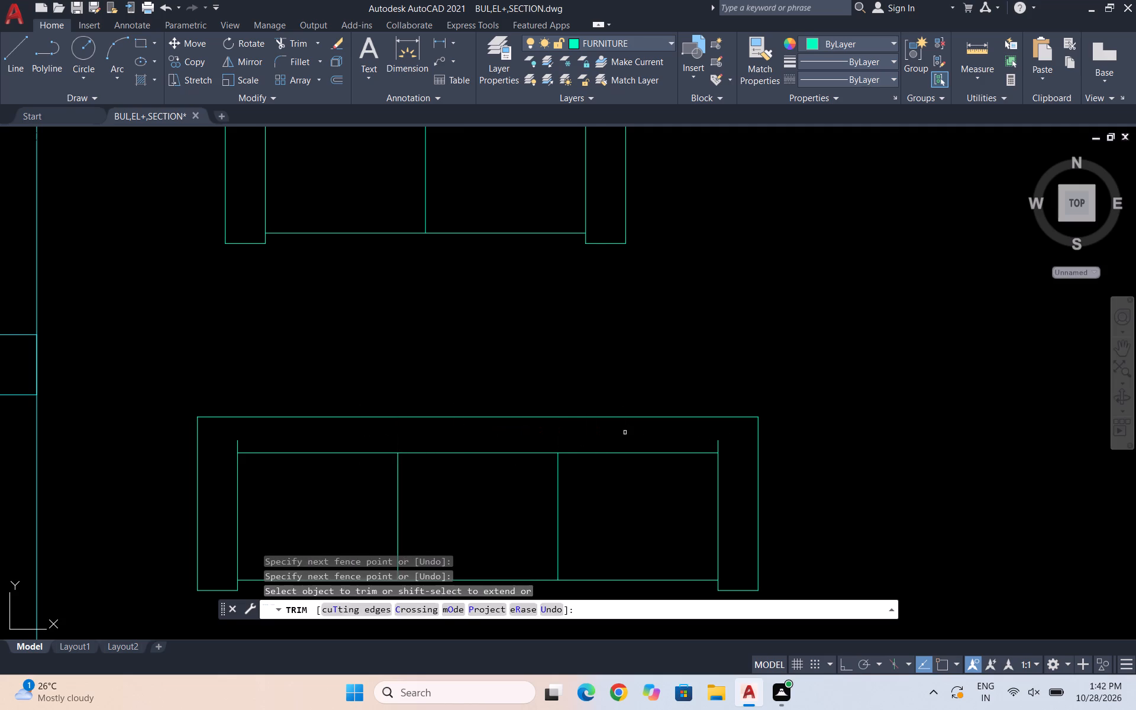
key(Escape)
key(Escape)
key(Escape)
key(Escape)
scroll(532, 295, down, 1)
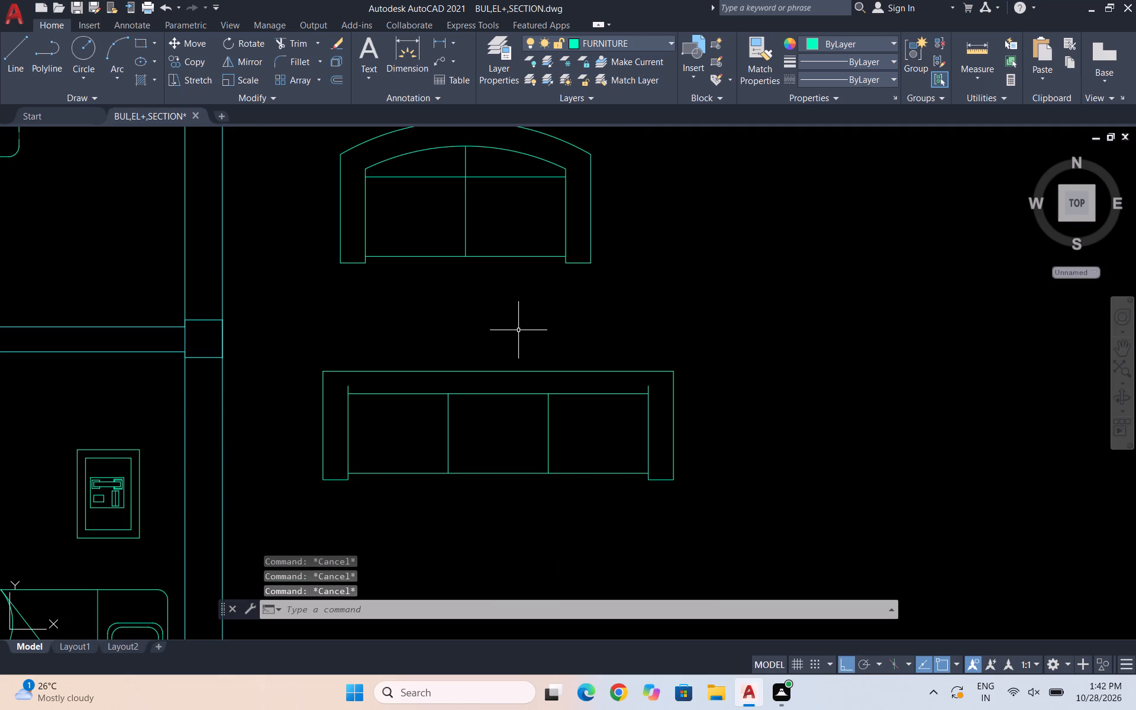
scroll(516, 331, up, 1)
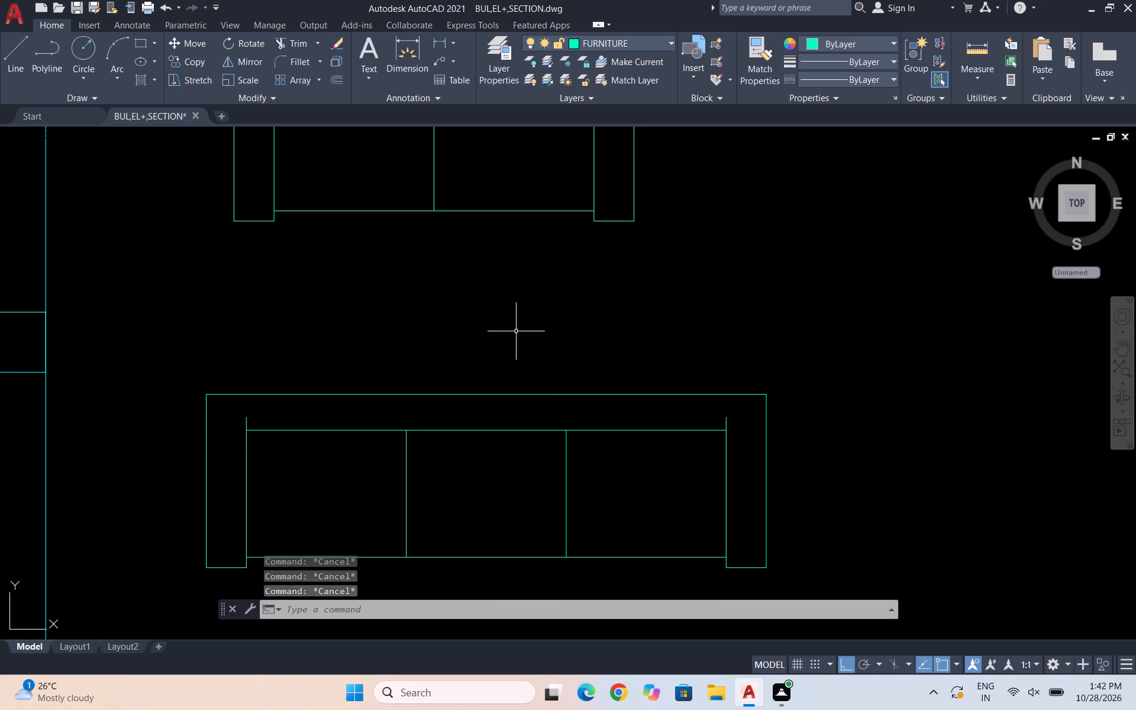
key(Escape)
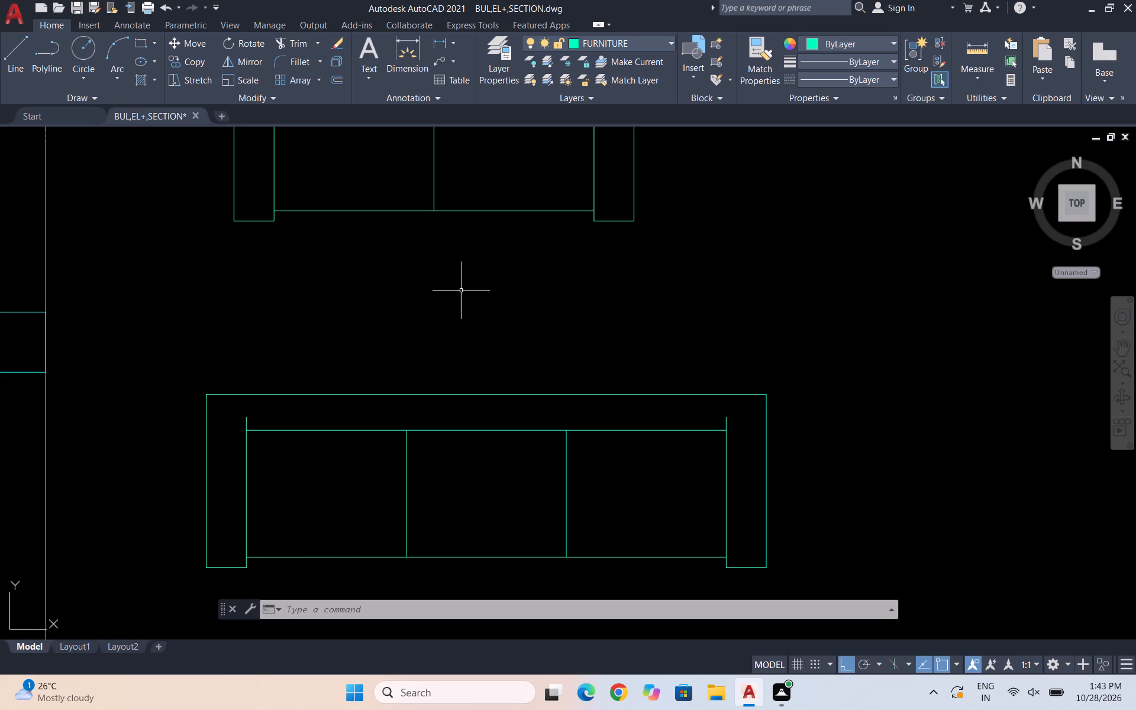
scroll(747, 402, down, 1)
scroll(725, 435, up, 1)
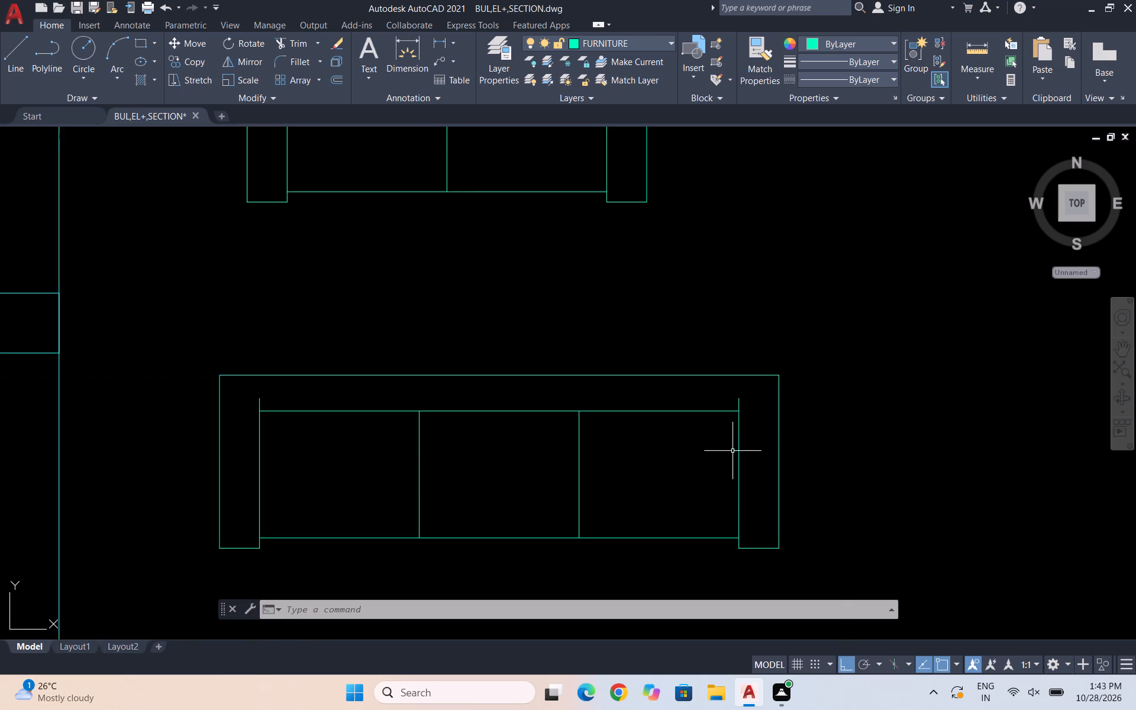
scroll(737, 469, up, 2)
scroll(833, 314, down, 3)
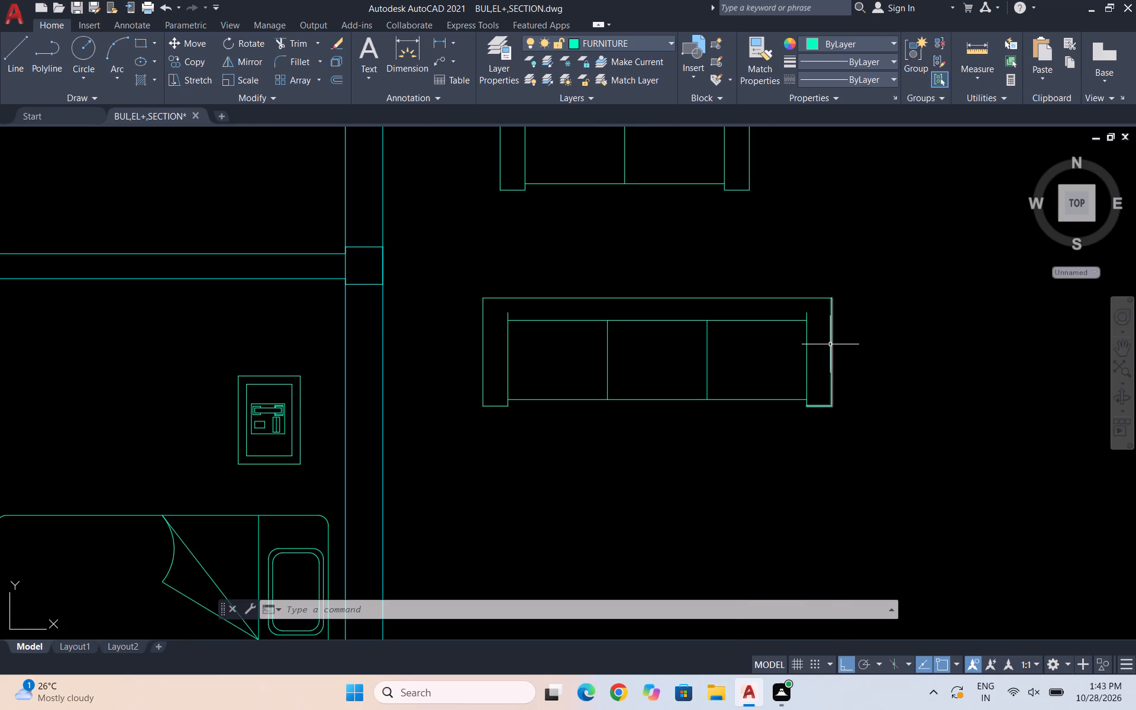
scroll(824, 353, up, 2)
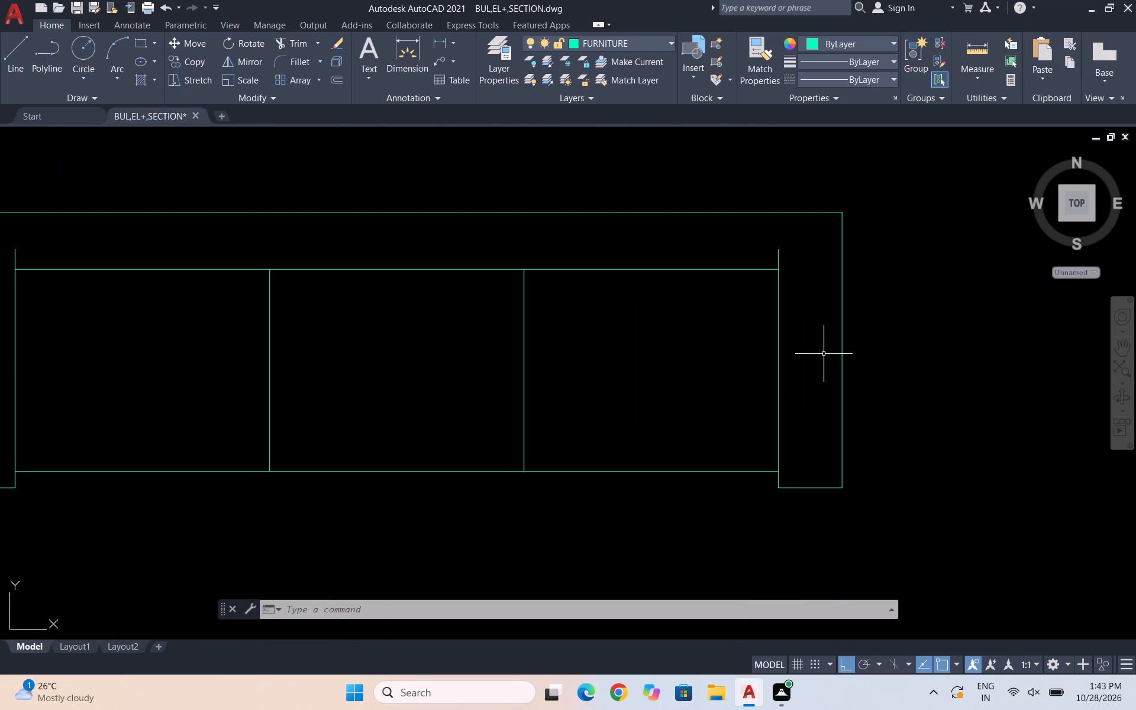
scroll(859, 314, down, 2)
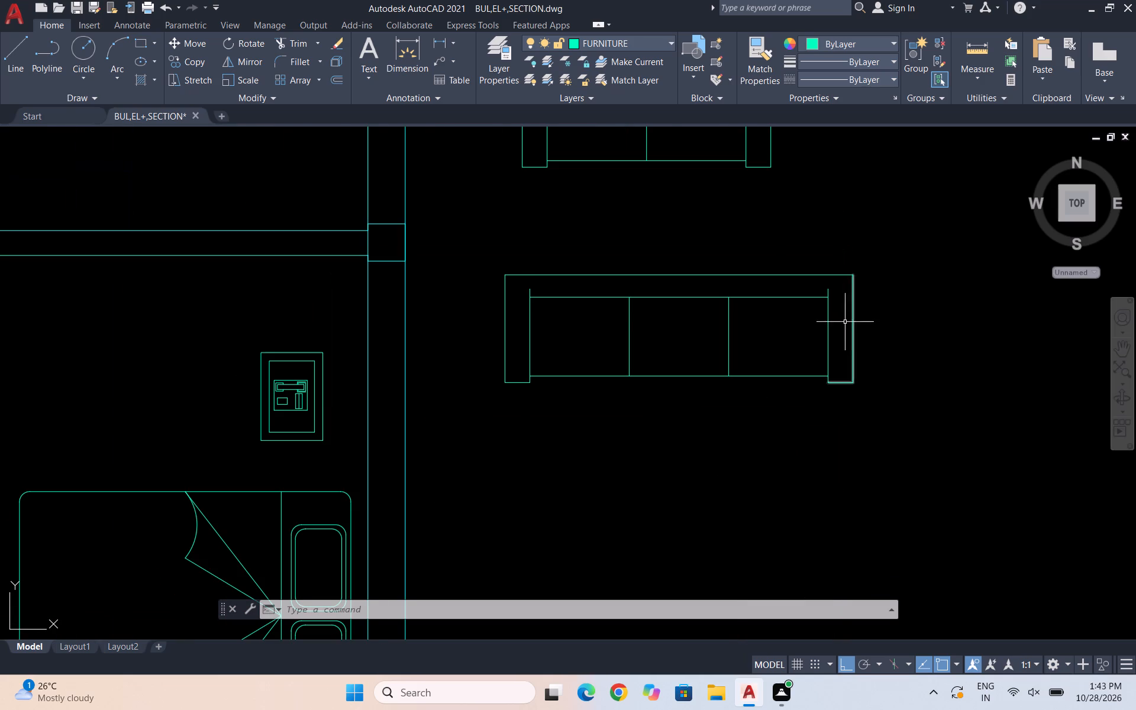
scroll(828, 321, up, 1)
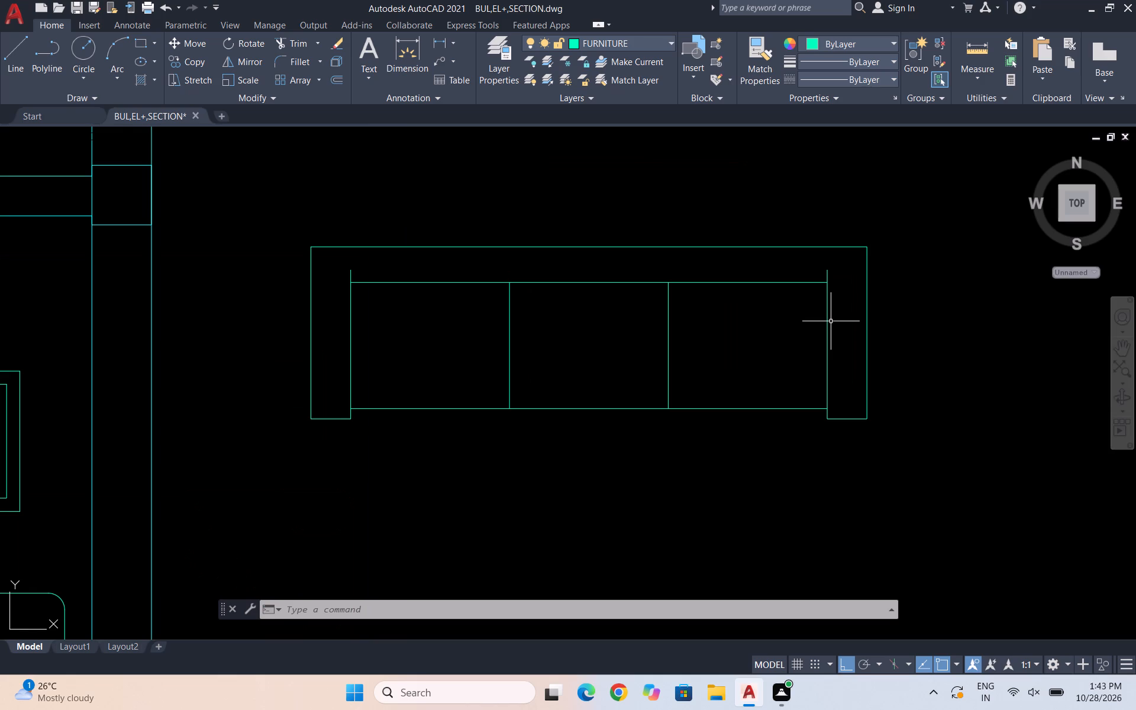
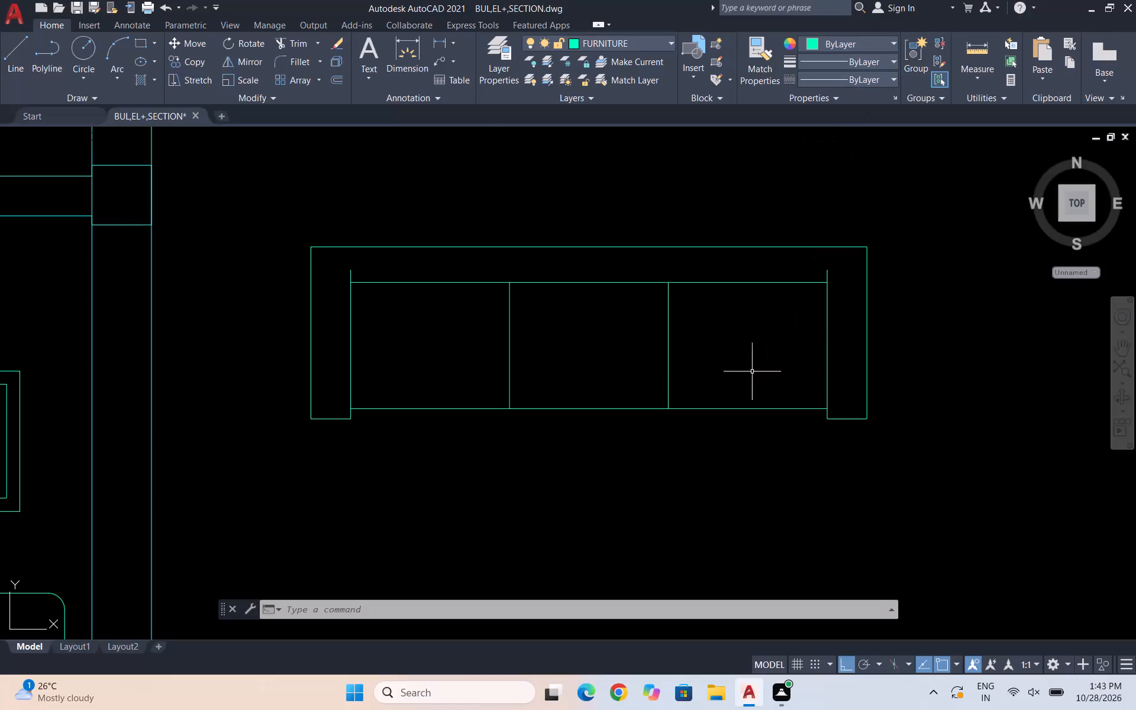
Fillet the two outer back corners of the three-seat sofa with a 2" radius.
scroll(731, 376, up, 1)
scroll(741, 356, down, 2)
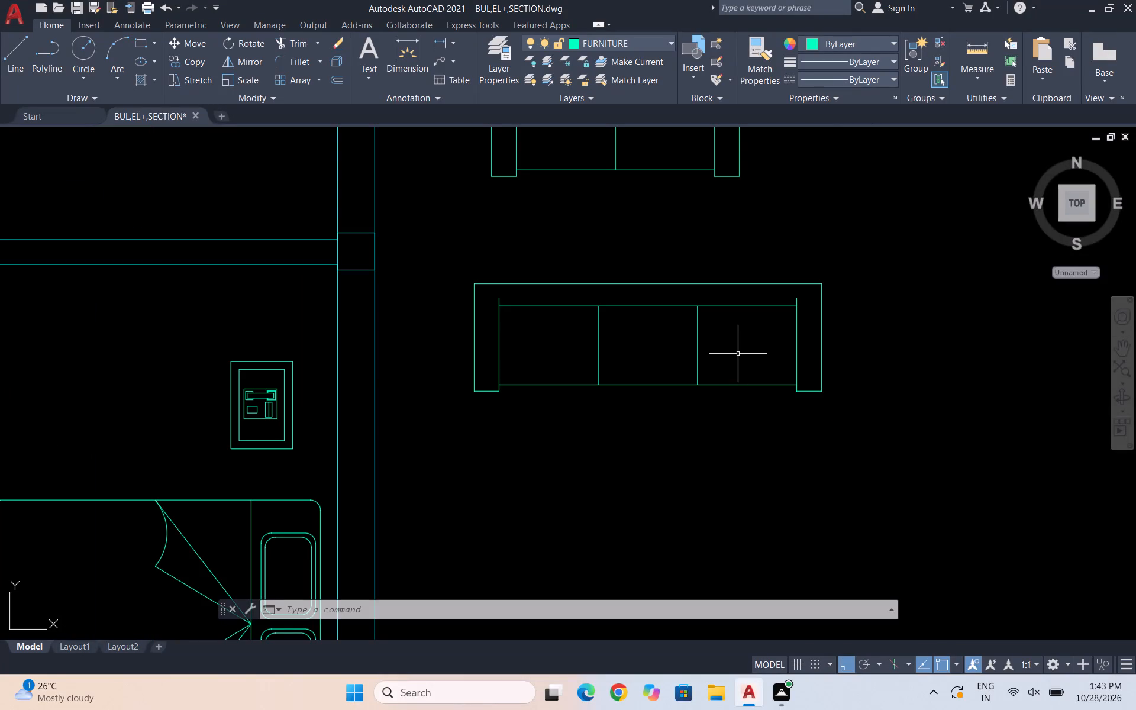
scroll(737, 349, up, 1)
key(Escape)
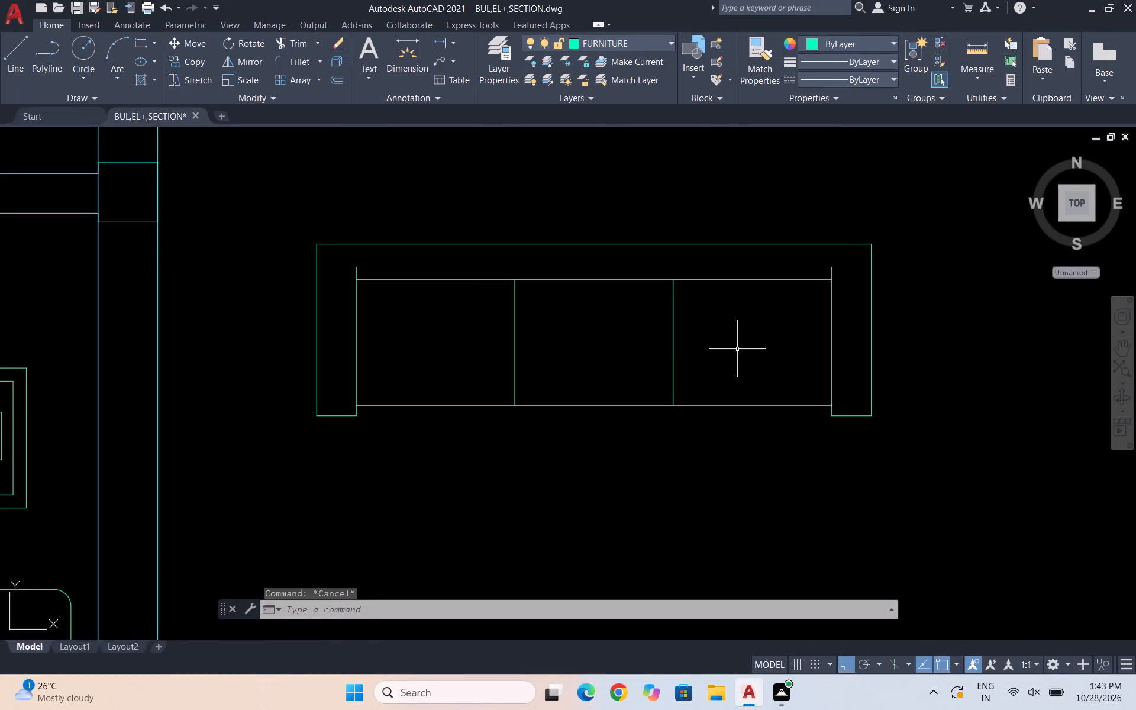
key(f)
key(Return)
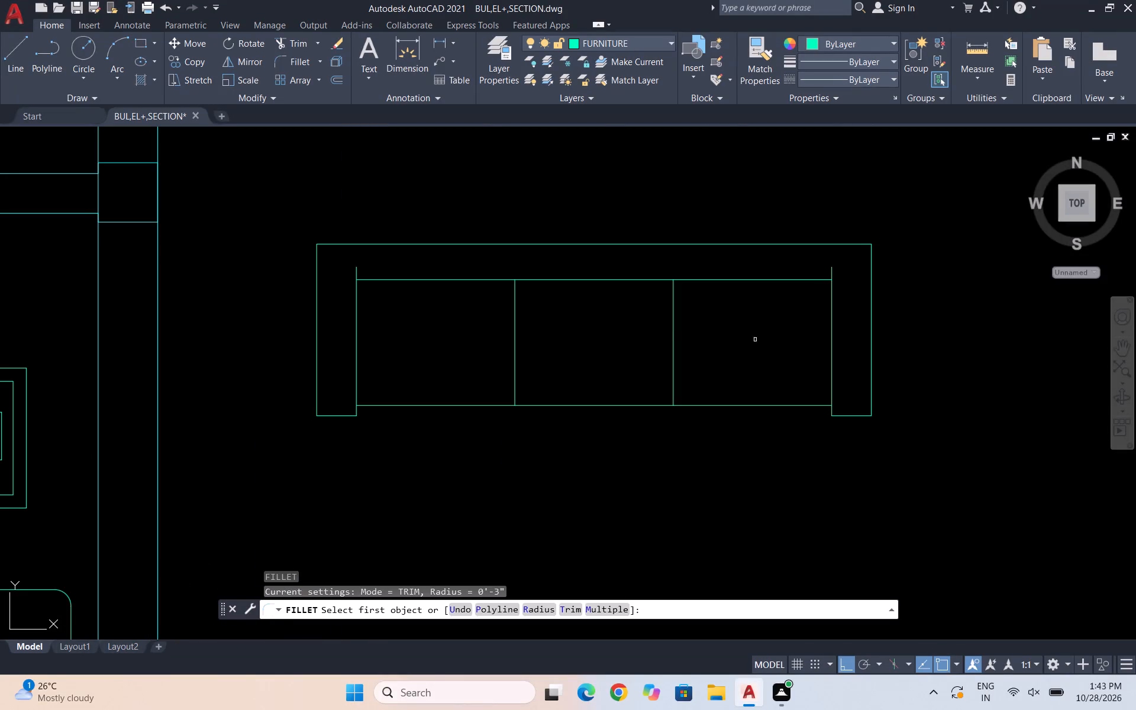
click(543, 606)
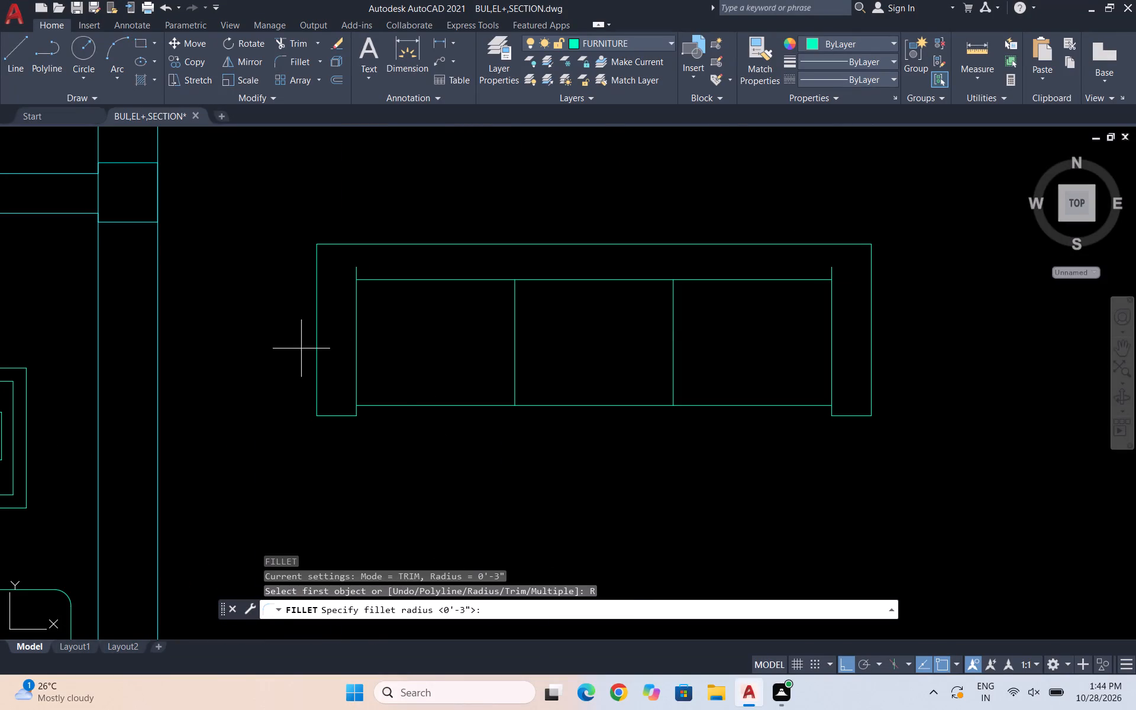
click(548, 612)
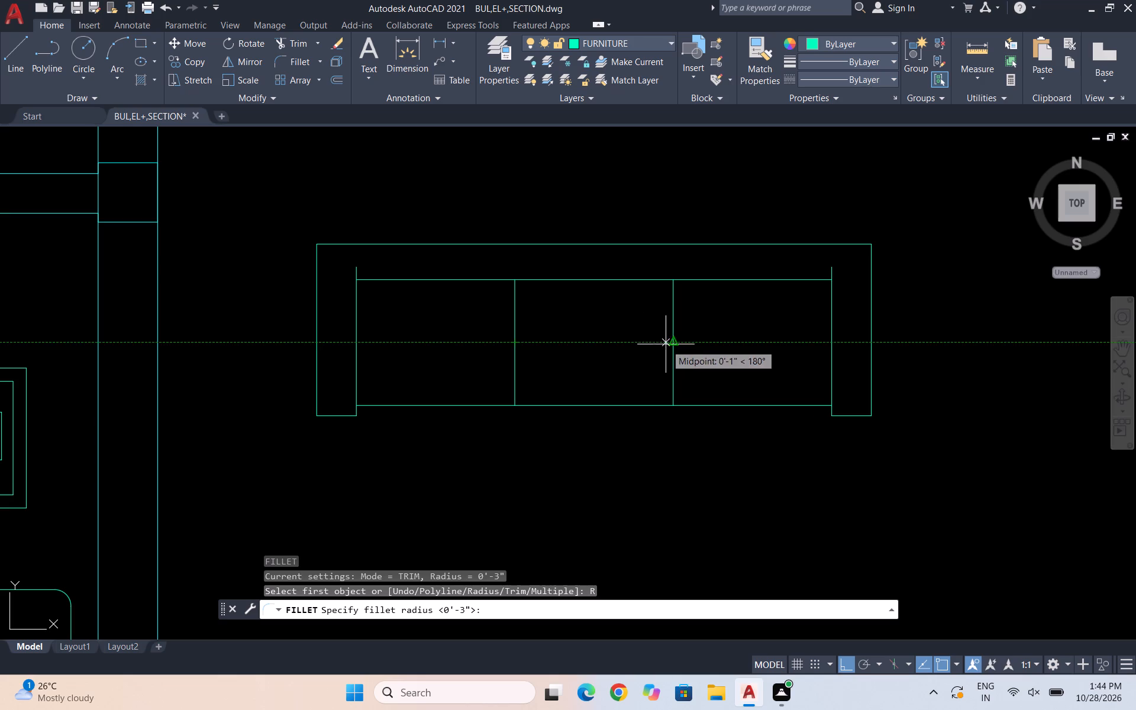
scroll(625, 323, down, 2)
scroll(649, 322, up, 2)
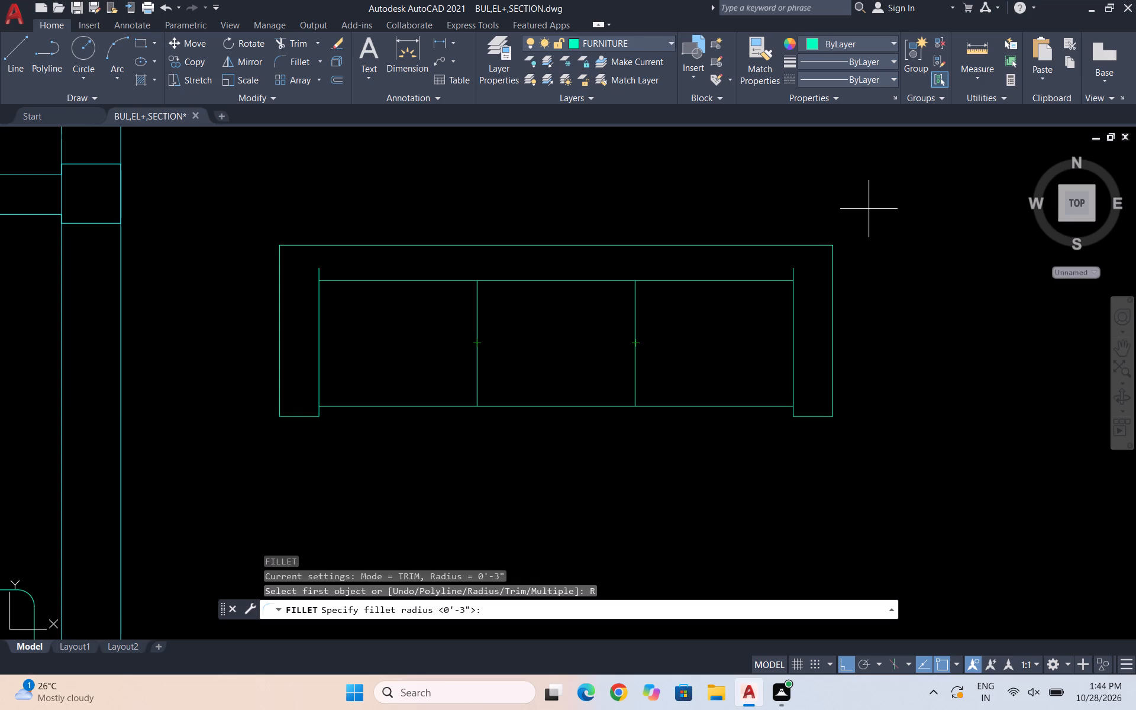
key(f)
key(Return)
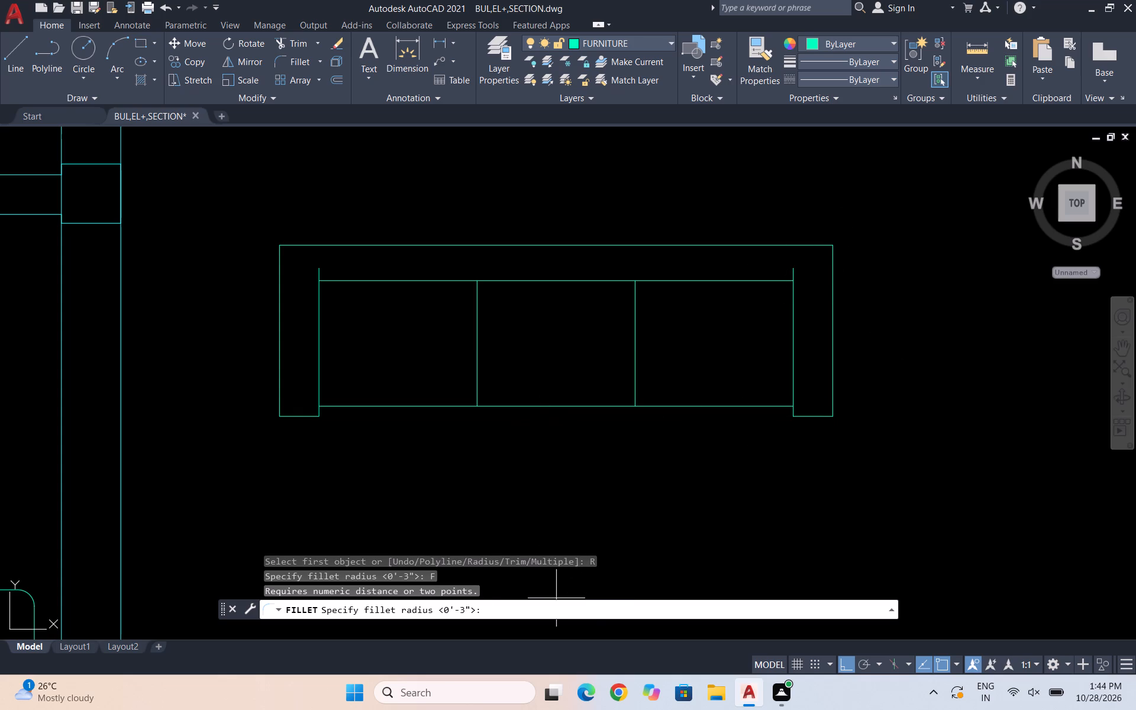
click(551, 611)
text(2")
key(Return)
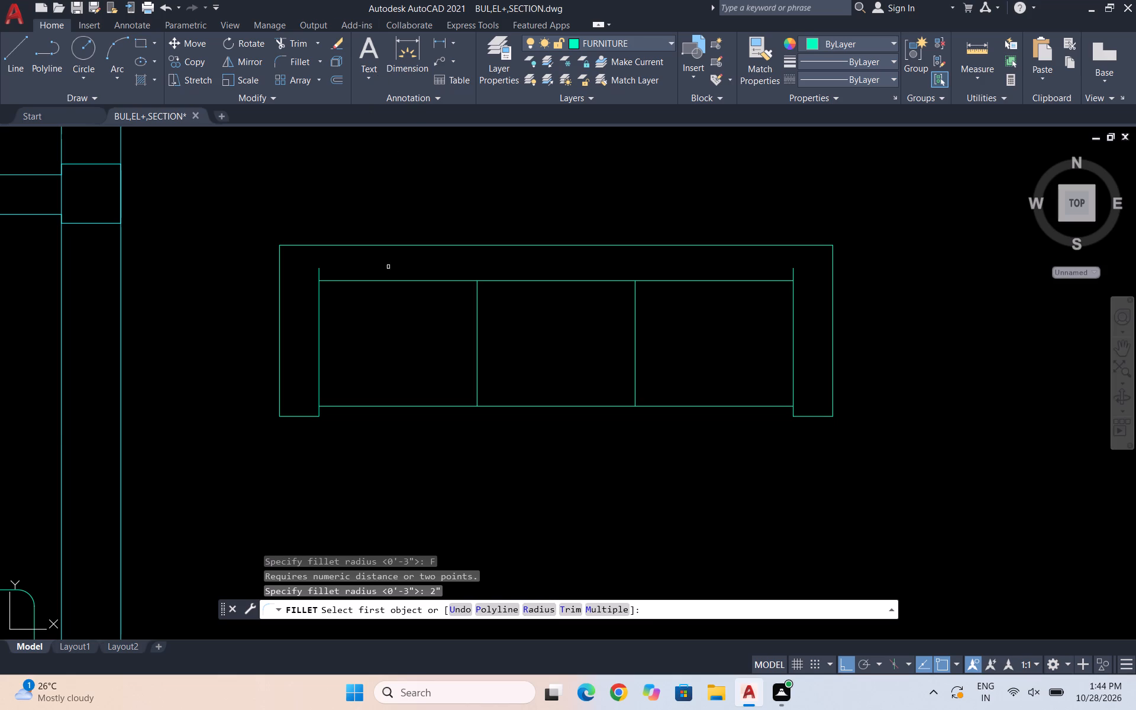
click(280, 300)
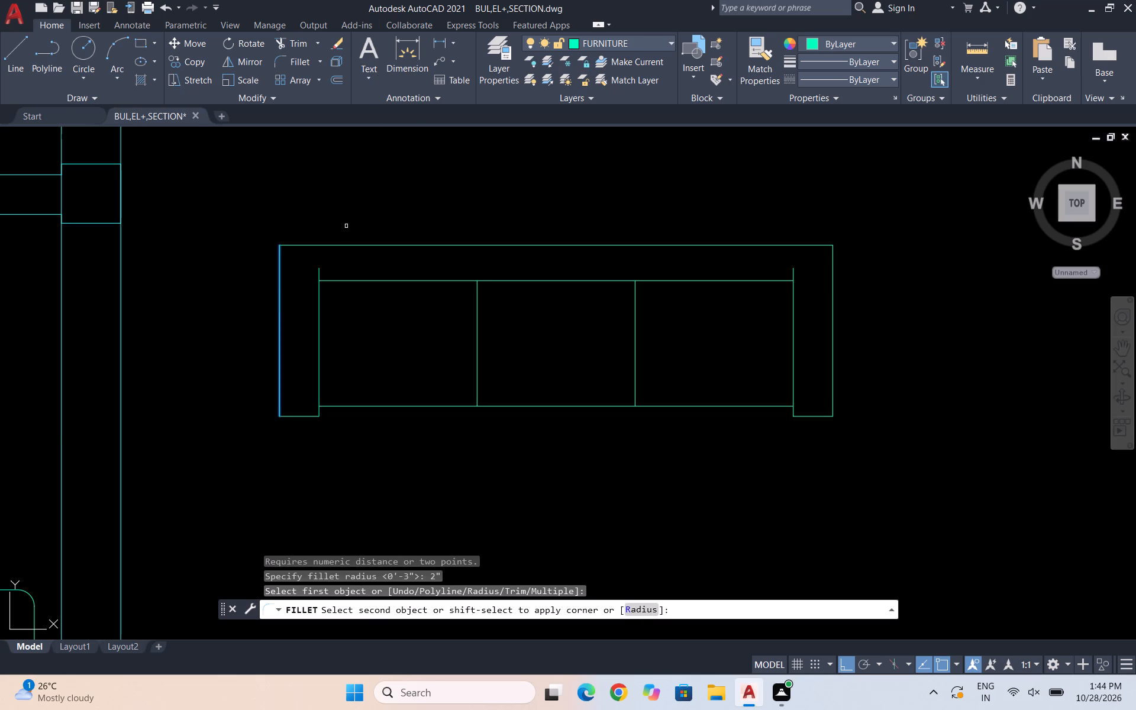
click(337, 244)
key(space)
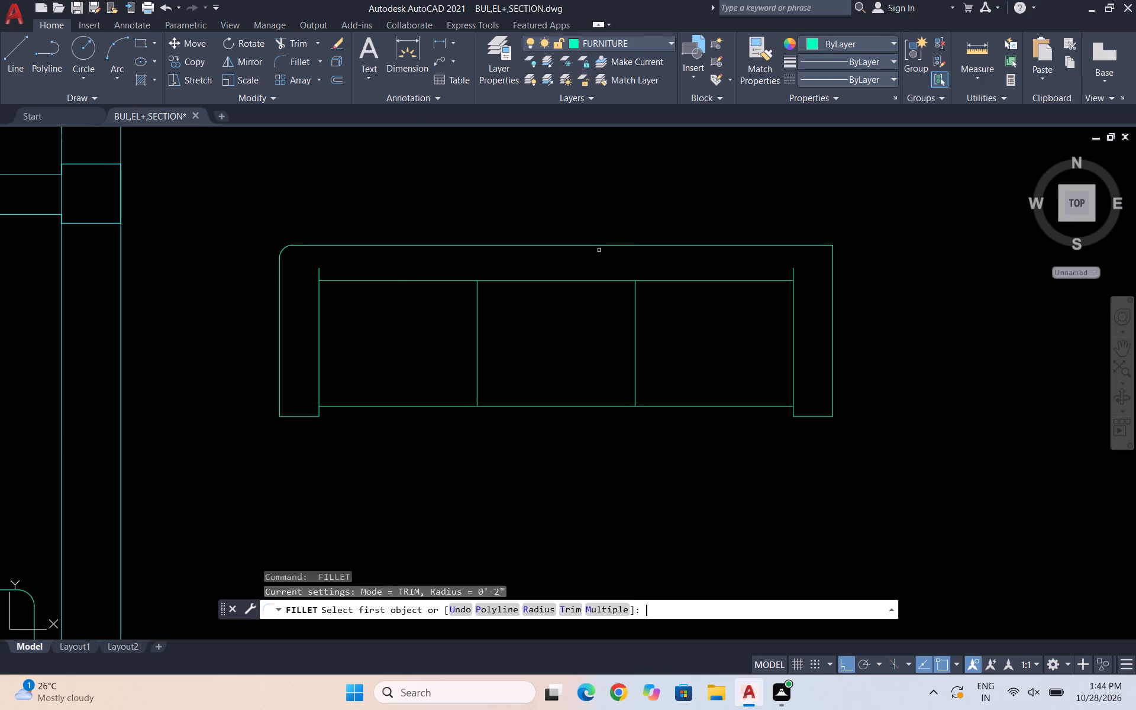
click(797, 247)
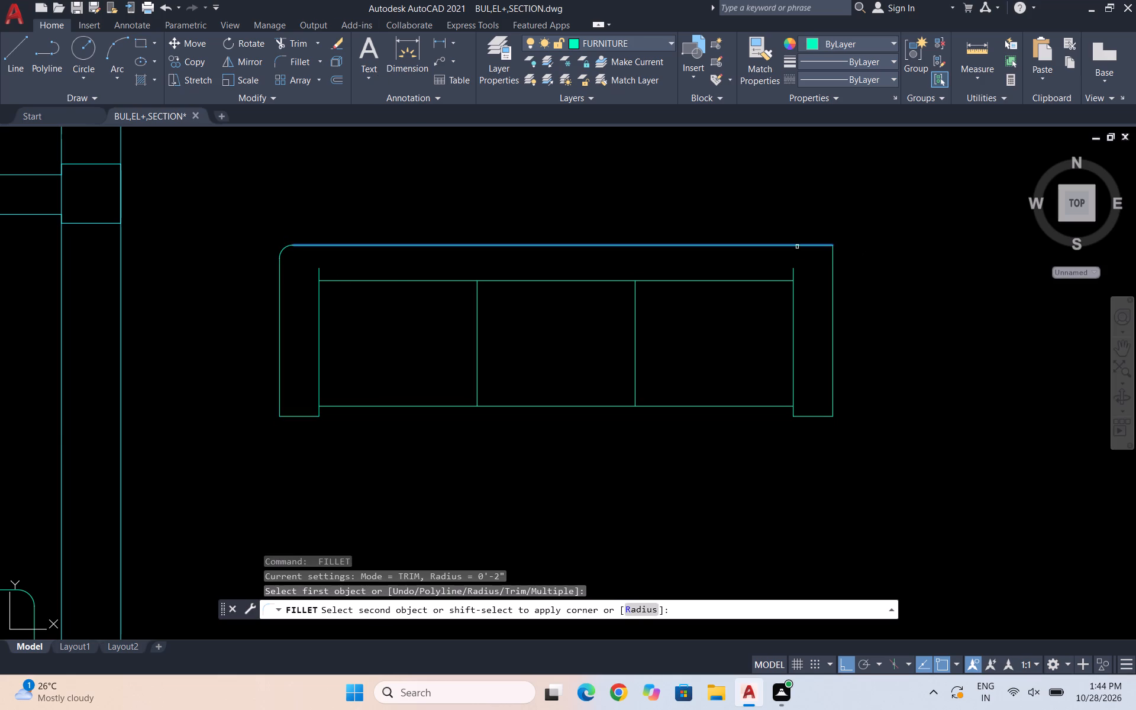
click(831, 286)
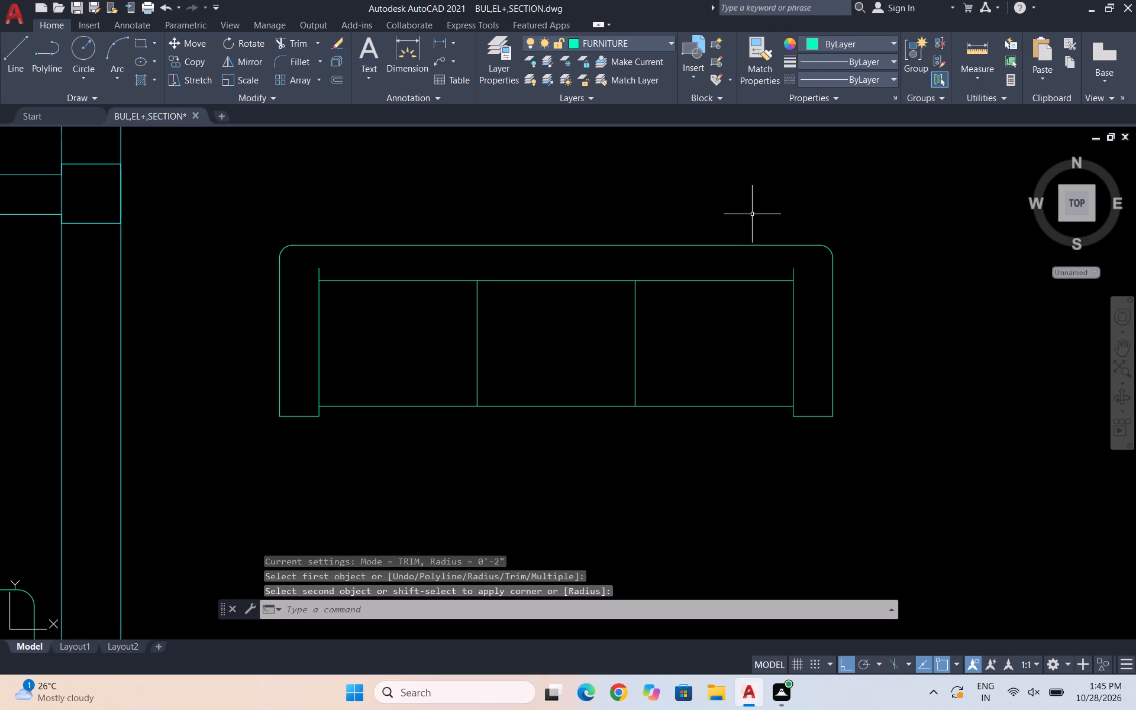
Fillet both front corners of the three-seat sofa's right armrest with the 2" radius.
key(space)
scroll(814, 432, up, 3)
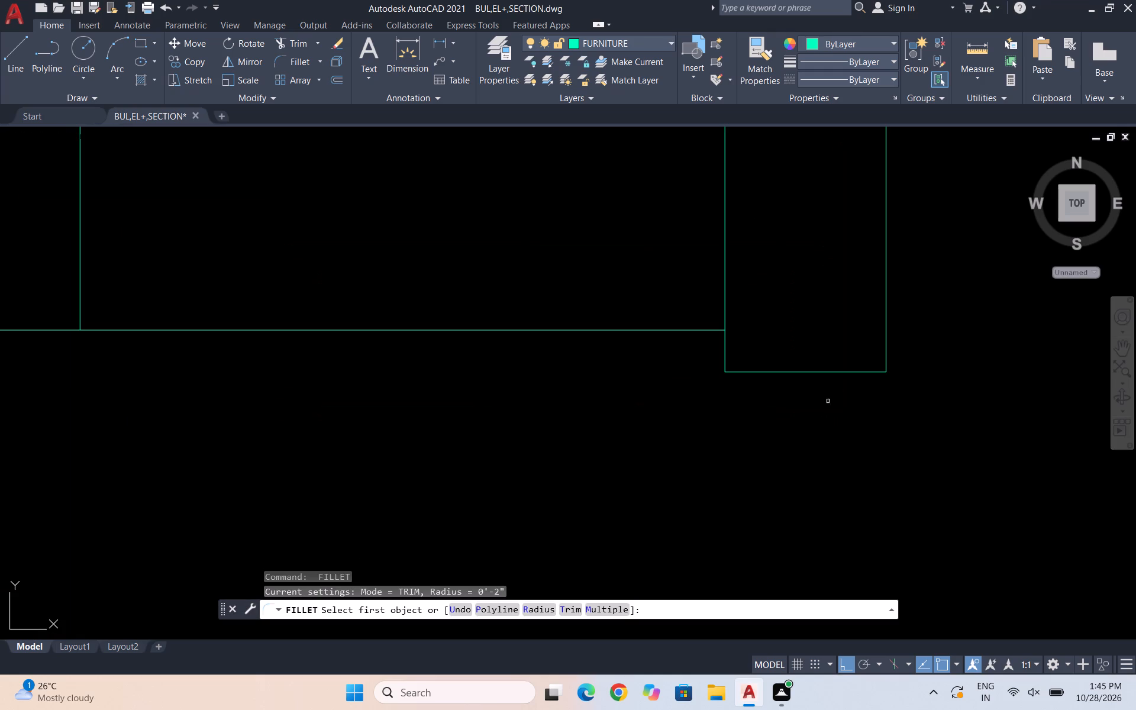
click(846, 373)
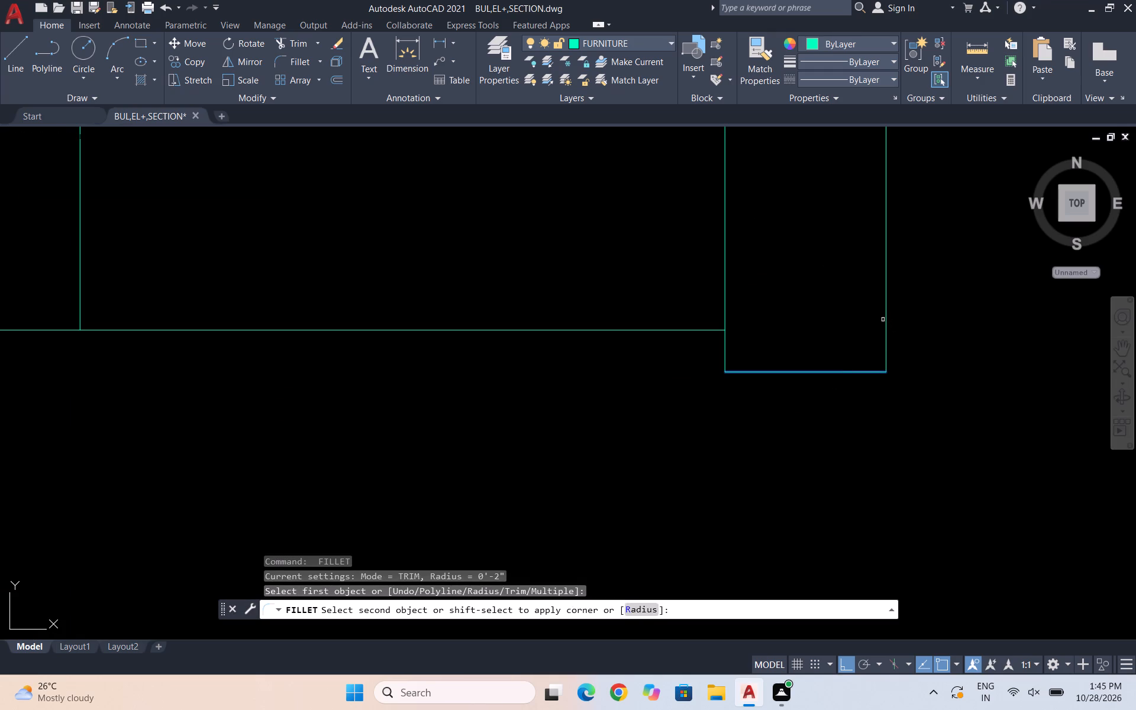
click(888, 317)
scroll(881, 411, down, 2)
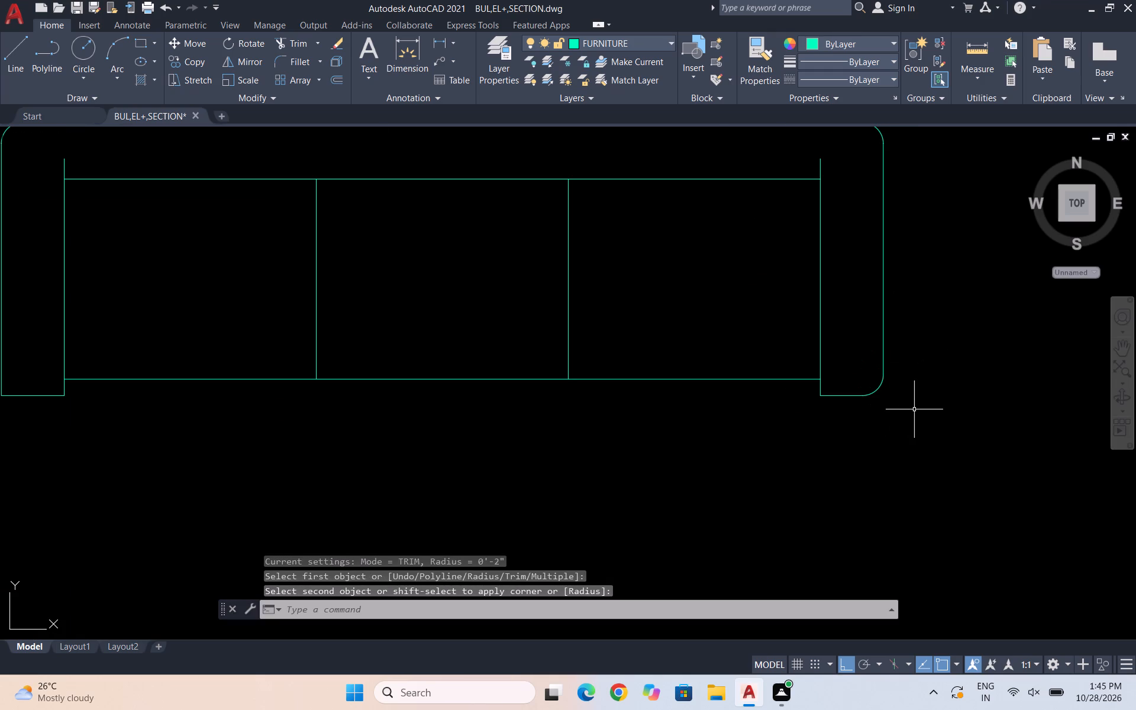
key(space)
scroll(816, 366, up, 2)
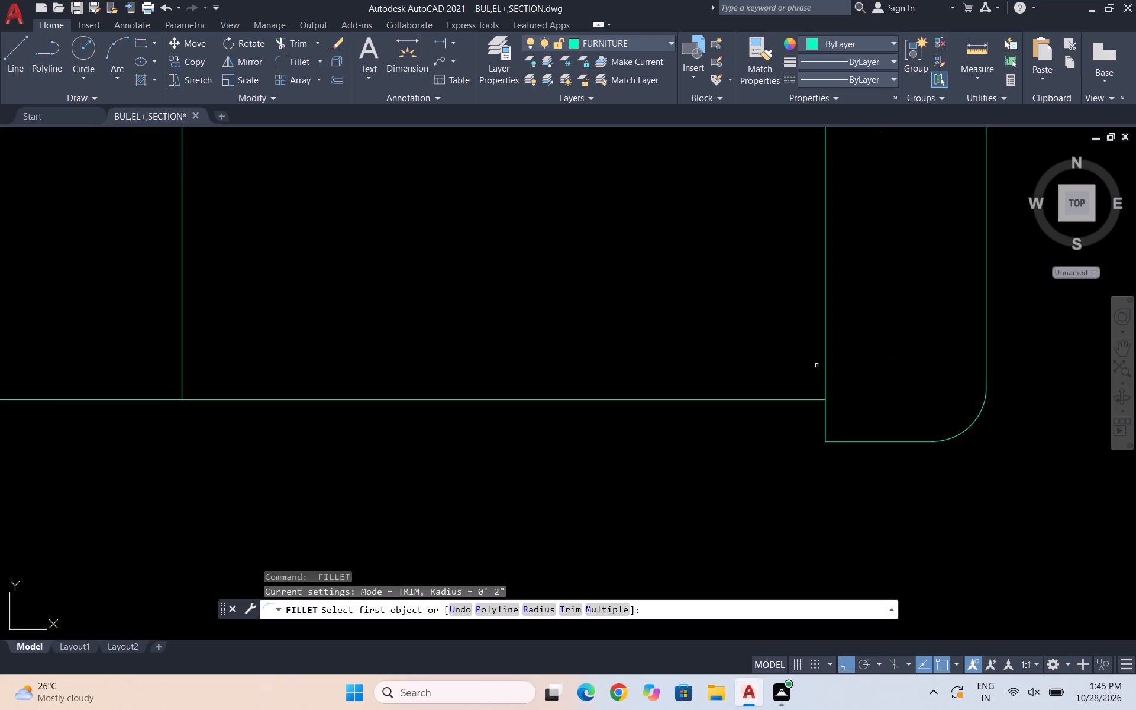
scroll(847, 430, up, 3)
click(759, 411)
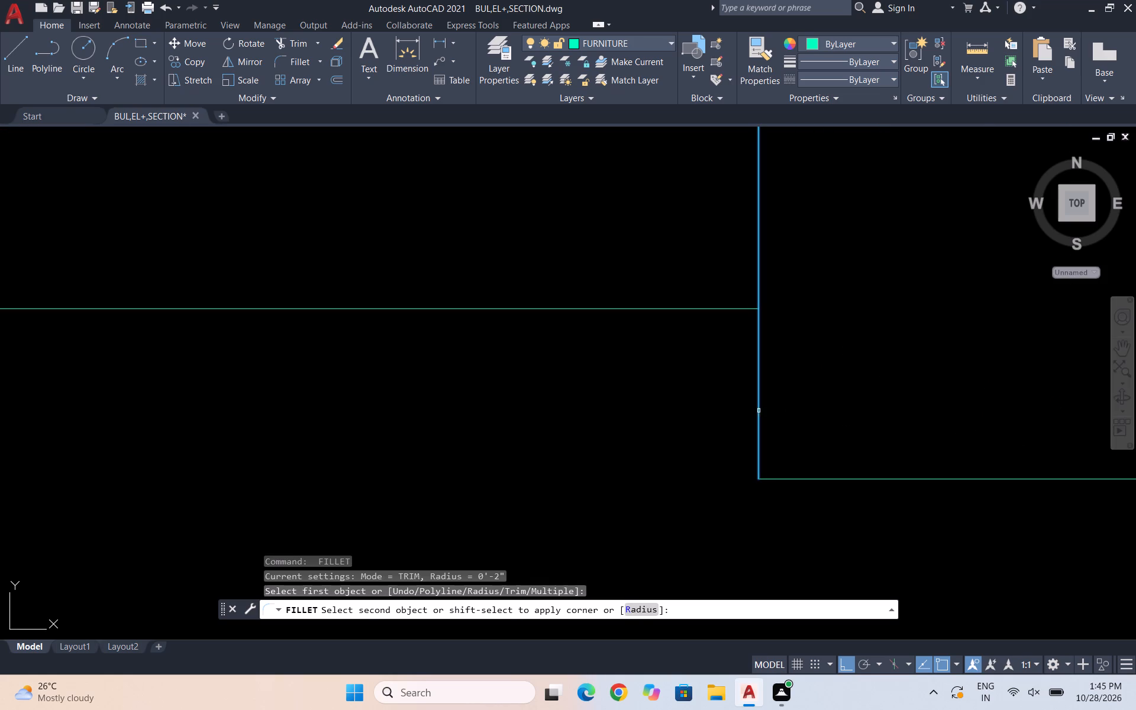
click(848, 480)
scroll(866, 362, down, 3)
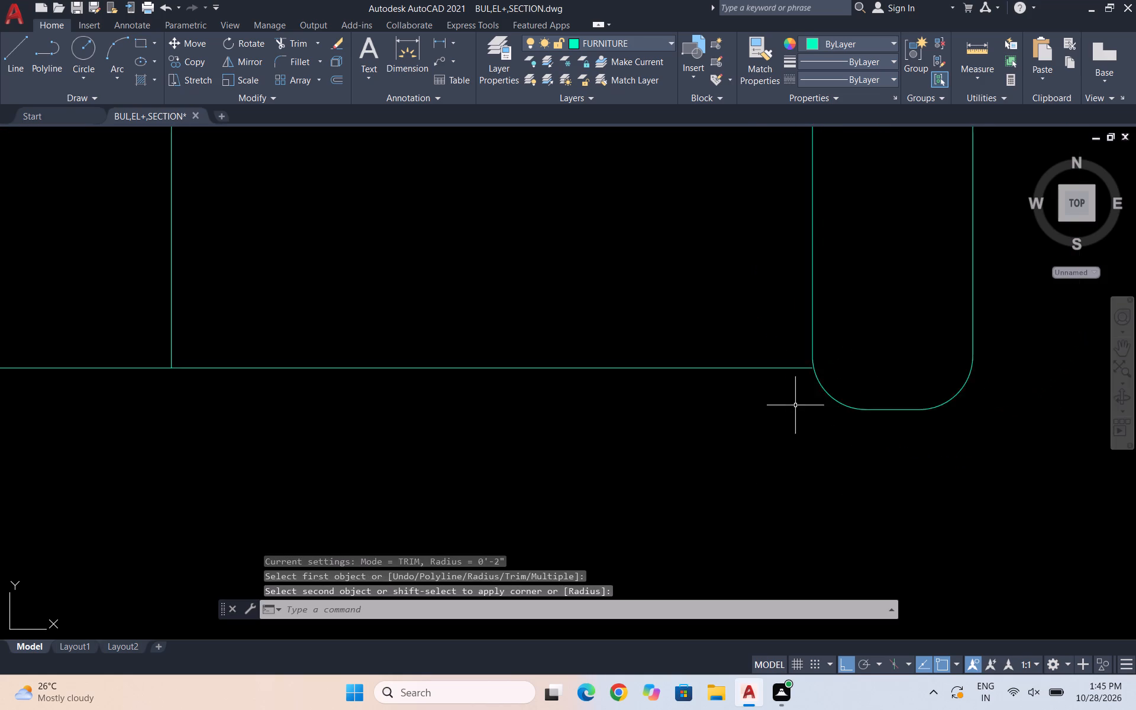
scroll(795, 405, down, 1)
scroll(876, 370, down, 1)
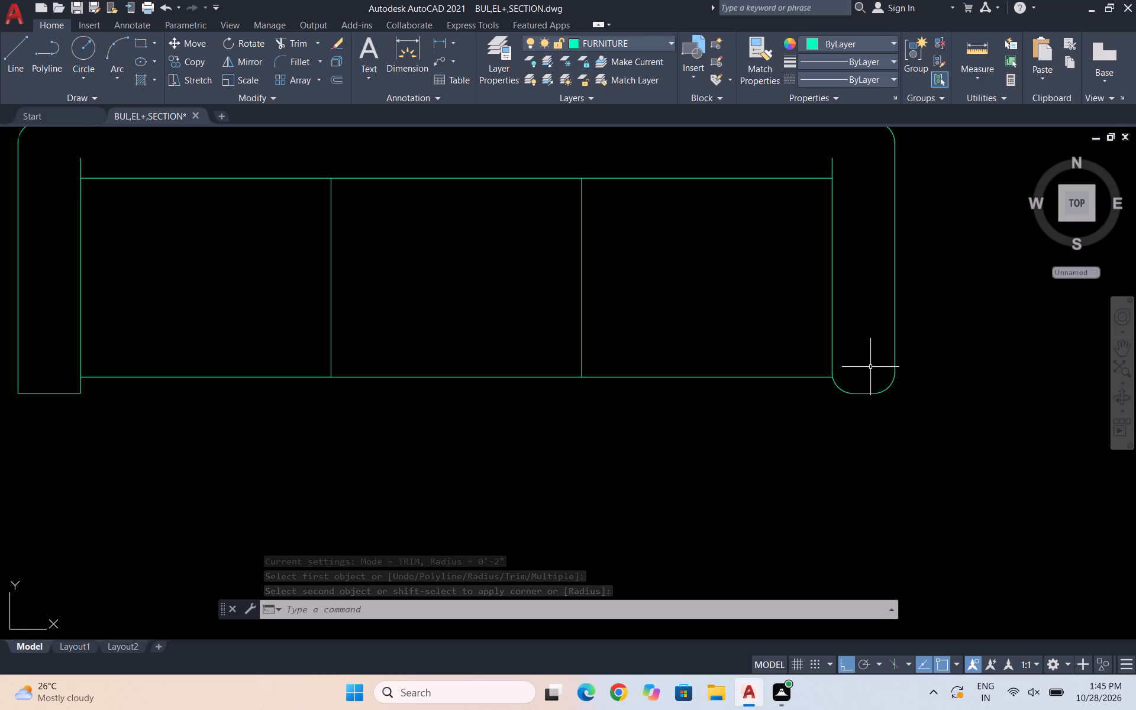
key(Escape)
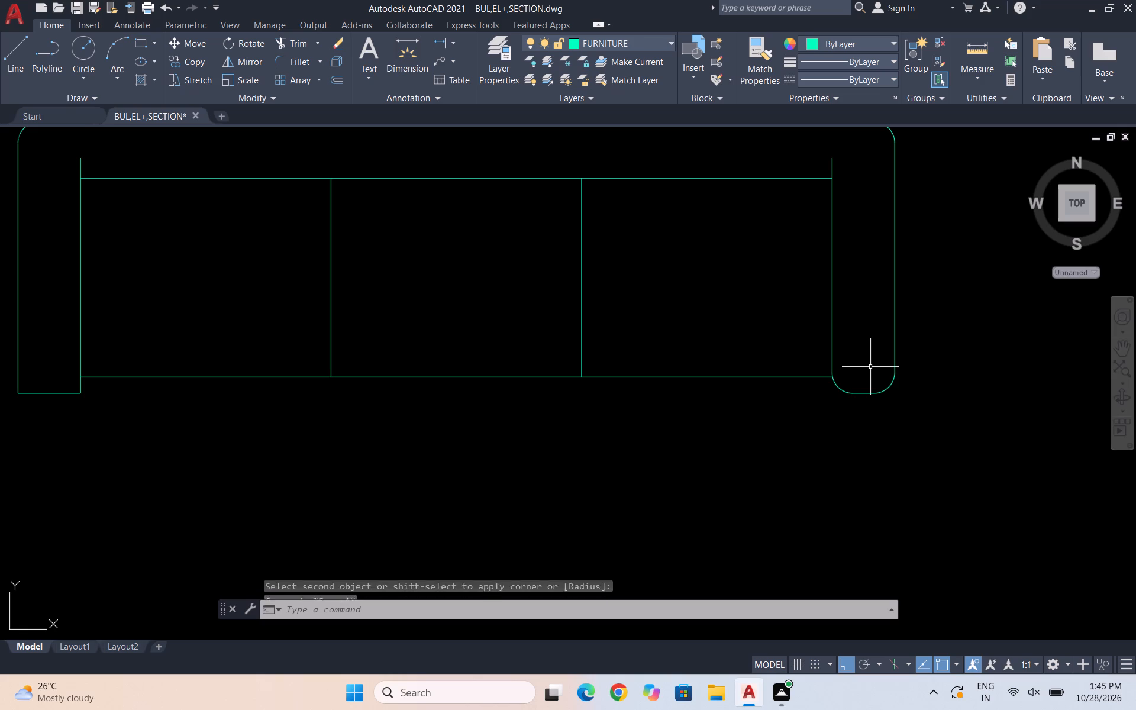
Fillet the outer front corner of the three-seat sofa's left armrest with the 2" radius.
key(f)
key(Return)
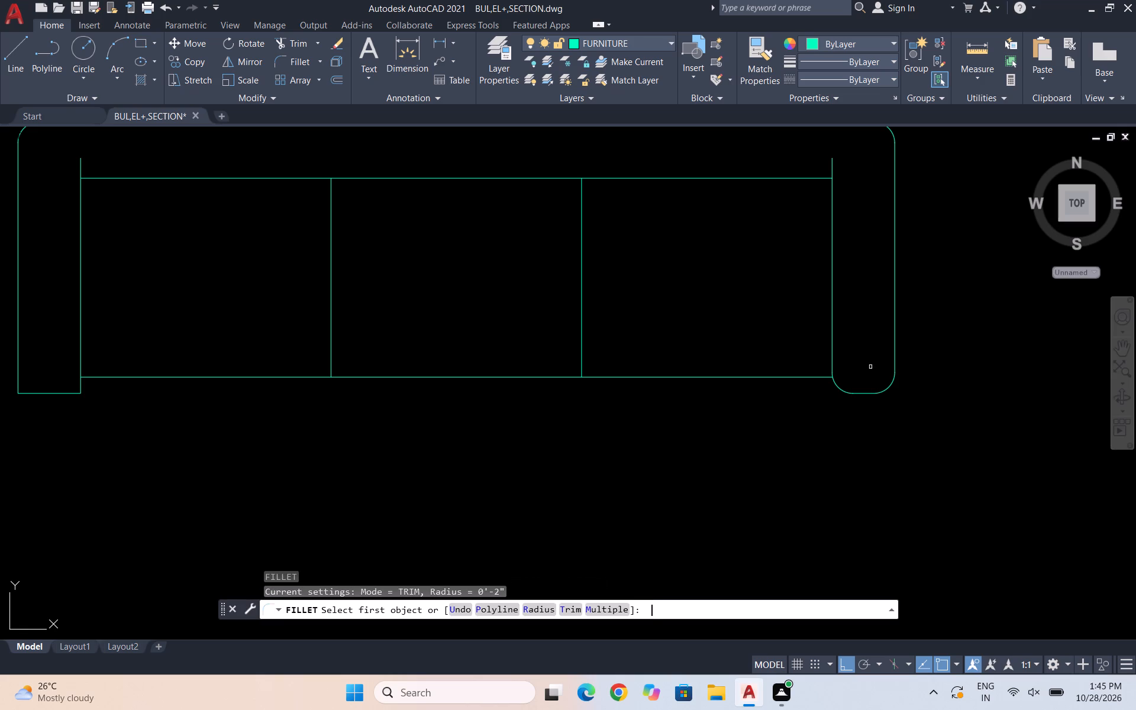
scroll(868, 381, down, 1)
scroll(326, 389, up, 3)
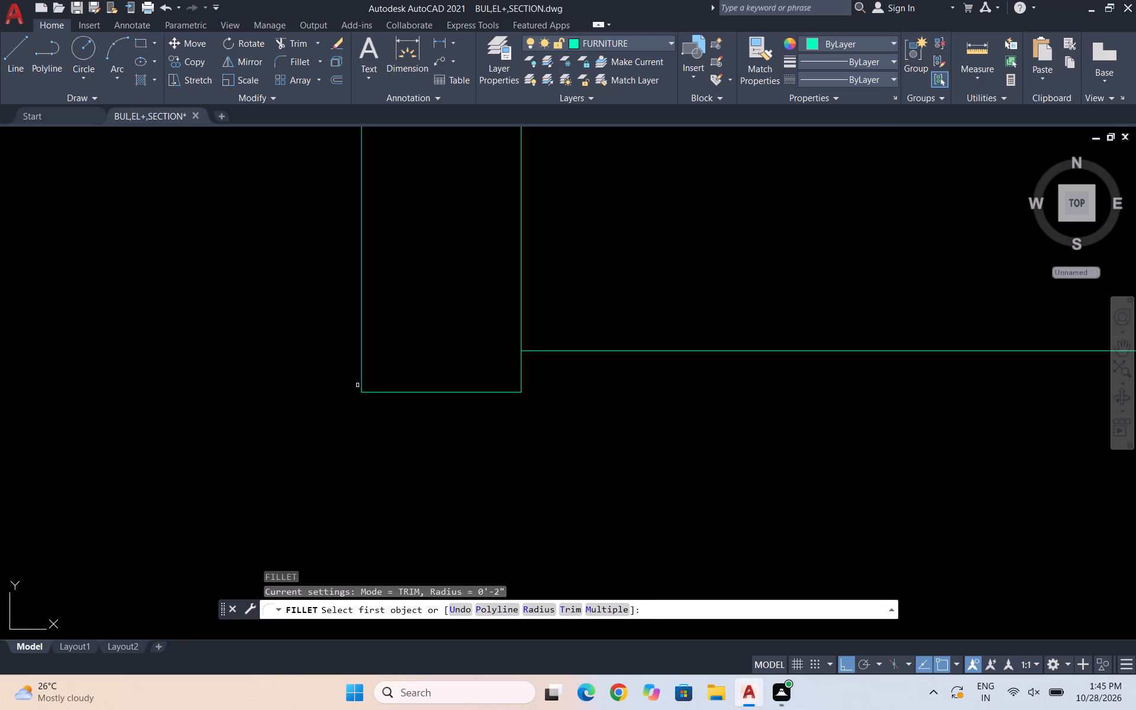
click(363, 376)
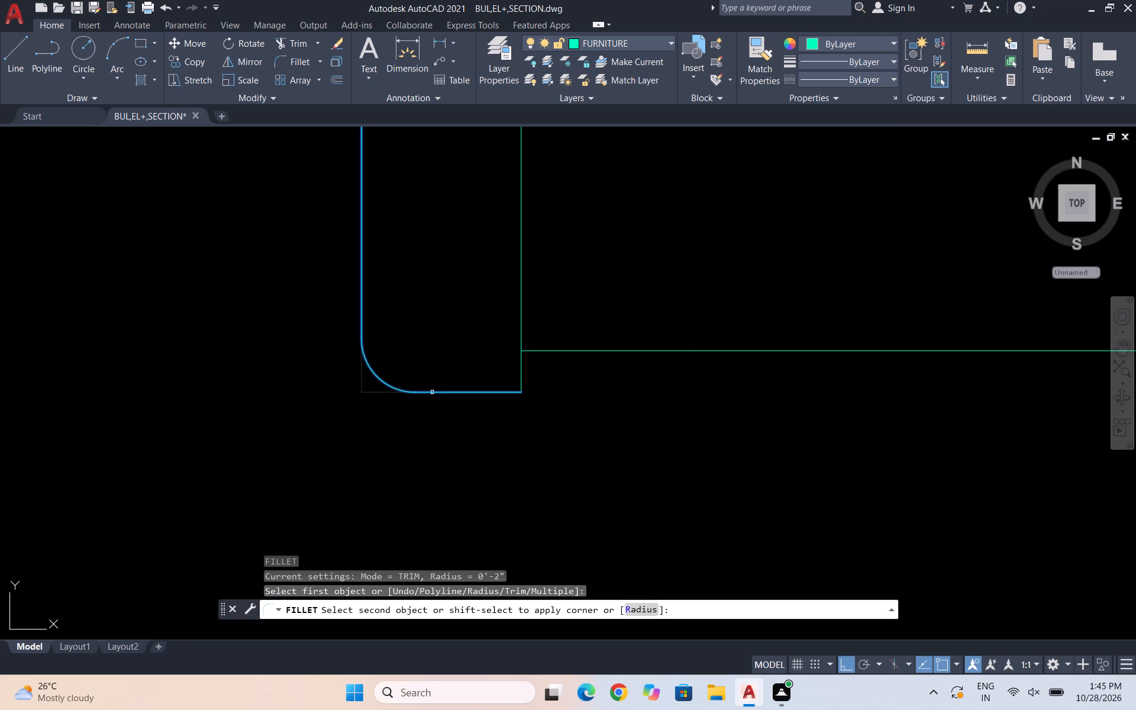
click(433, 392)
Extend the three-seat sofa's front seat line to meet the rounded front corner of the right armrest.
scroll(444, 353, down, 3)
scroll(916, 388, up, 3)
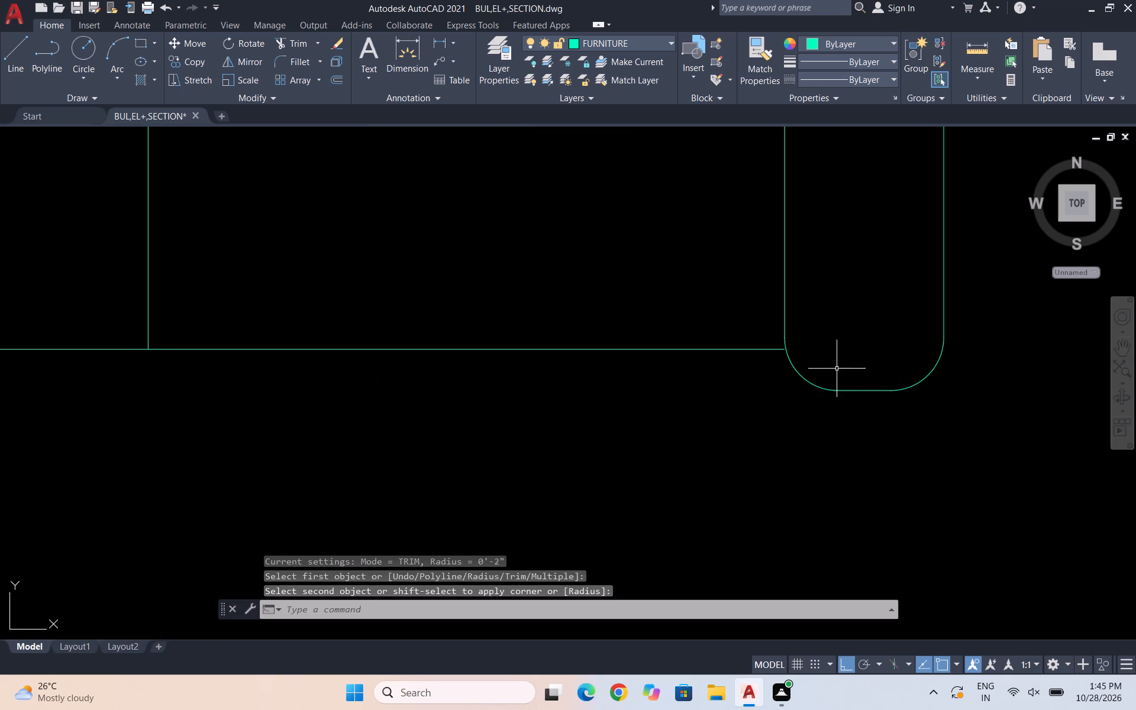
scroll(804, 352, up, 3)
text(EX)
key(Return)
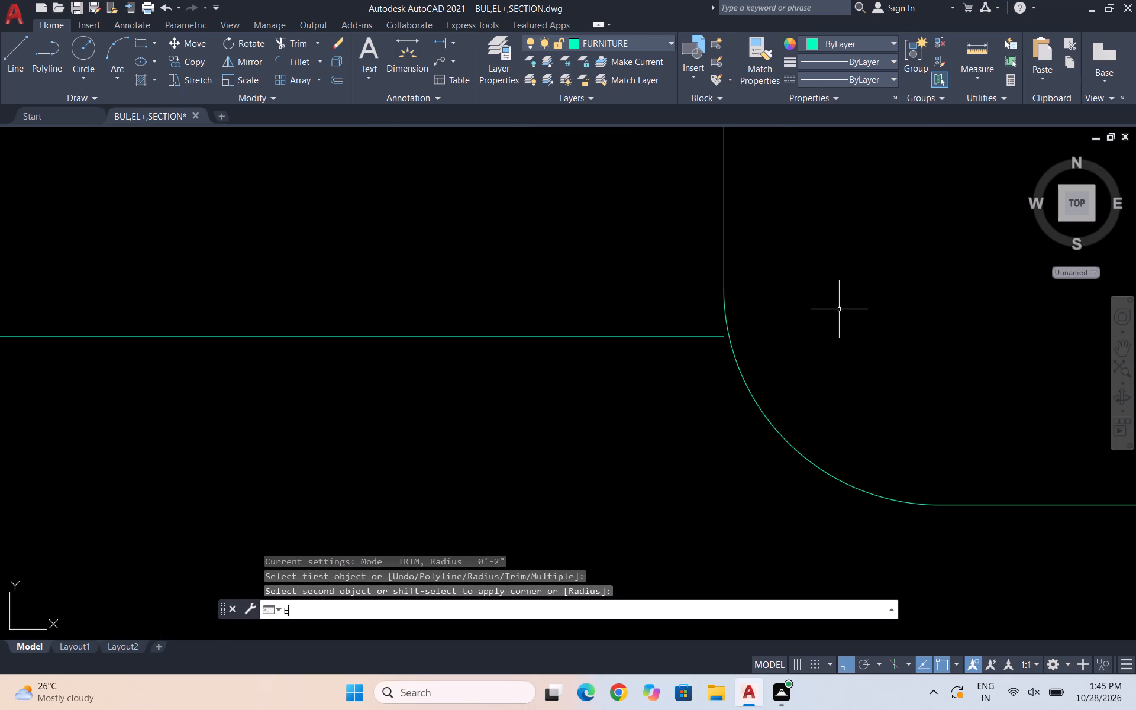
click(695, 336)
scroll(743, 340, down, 3)
scroll(830, 363, down, 2)
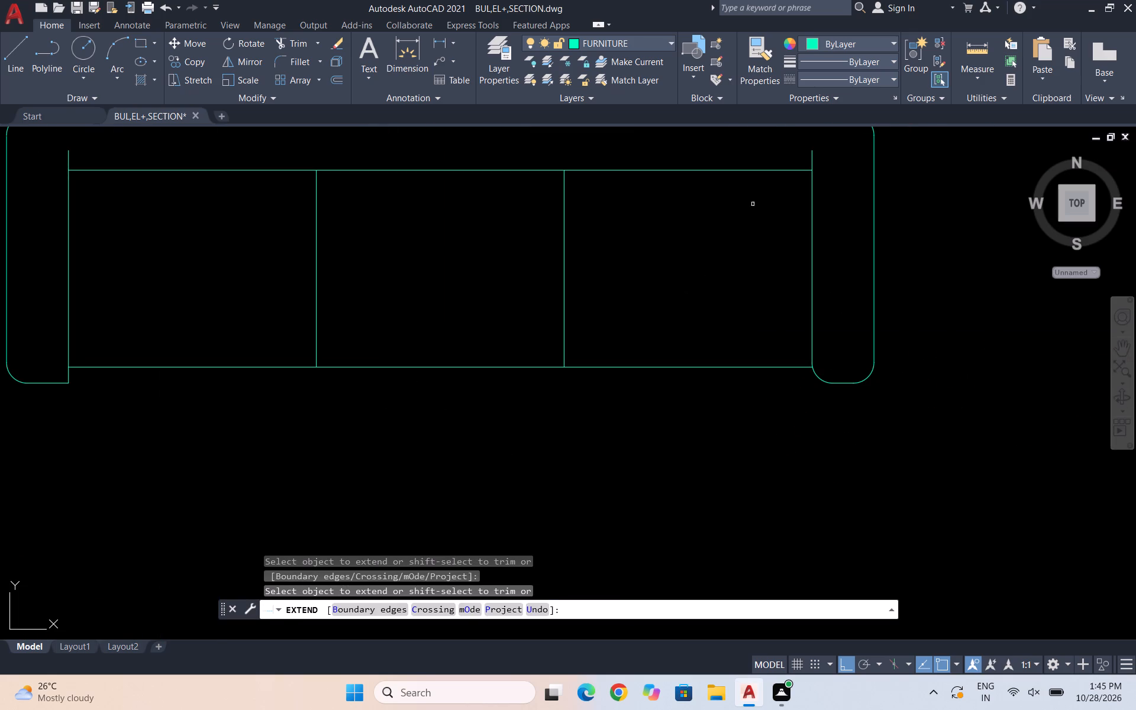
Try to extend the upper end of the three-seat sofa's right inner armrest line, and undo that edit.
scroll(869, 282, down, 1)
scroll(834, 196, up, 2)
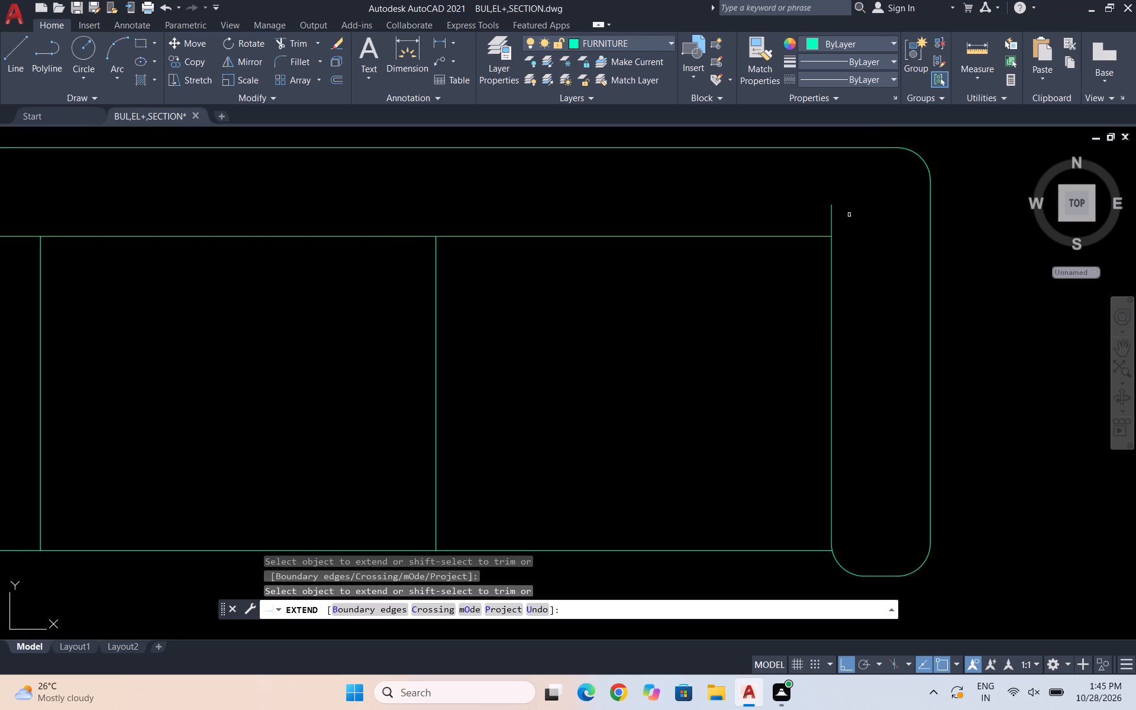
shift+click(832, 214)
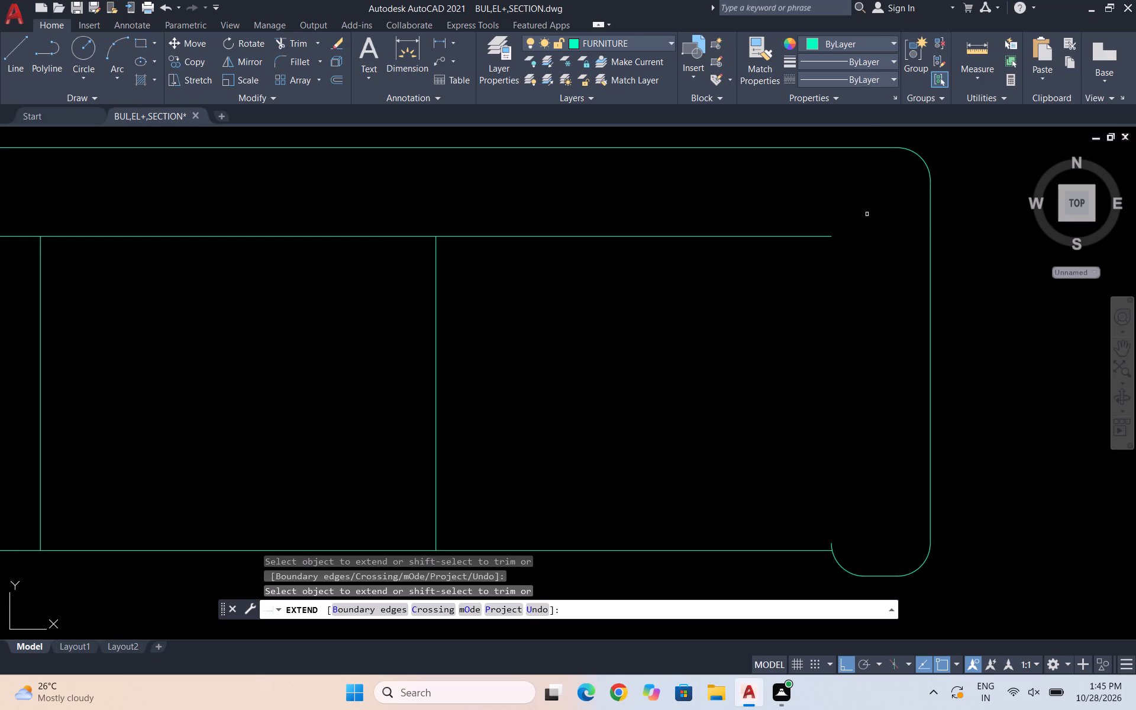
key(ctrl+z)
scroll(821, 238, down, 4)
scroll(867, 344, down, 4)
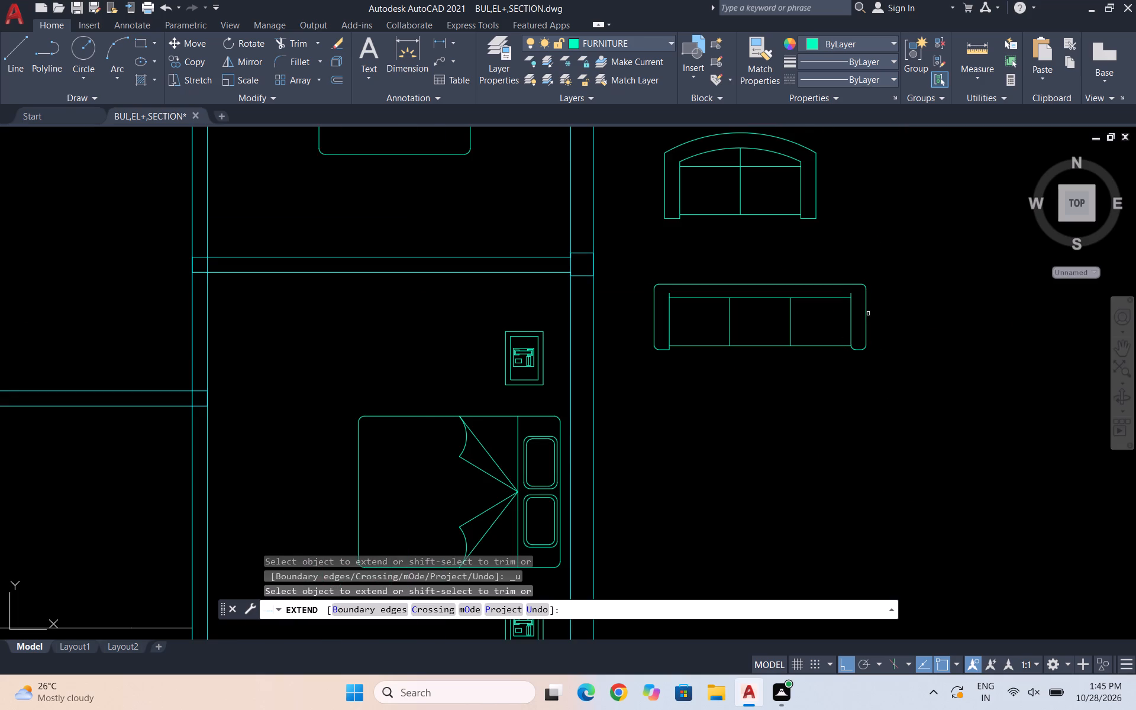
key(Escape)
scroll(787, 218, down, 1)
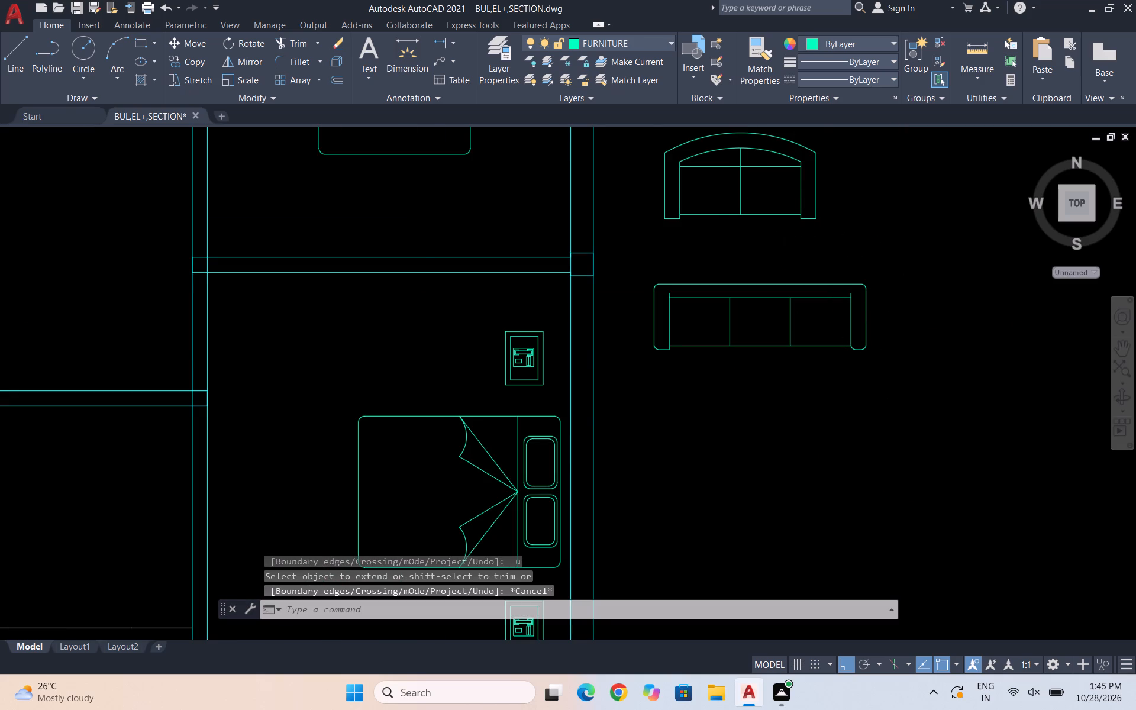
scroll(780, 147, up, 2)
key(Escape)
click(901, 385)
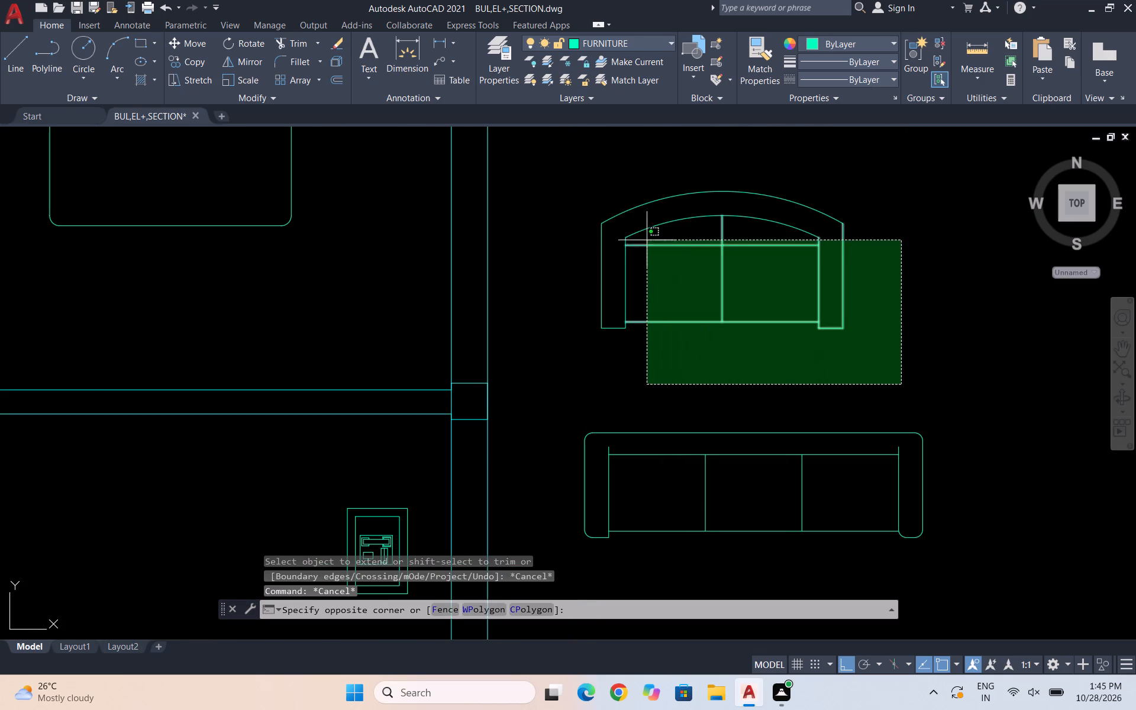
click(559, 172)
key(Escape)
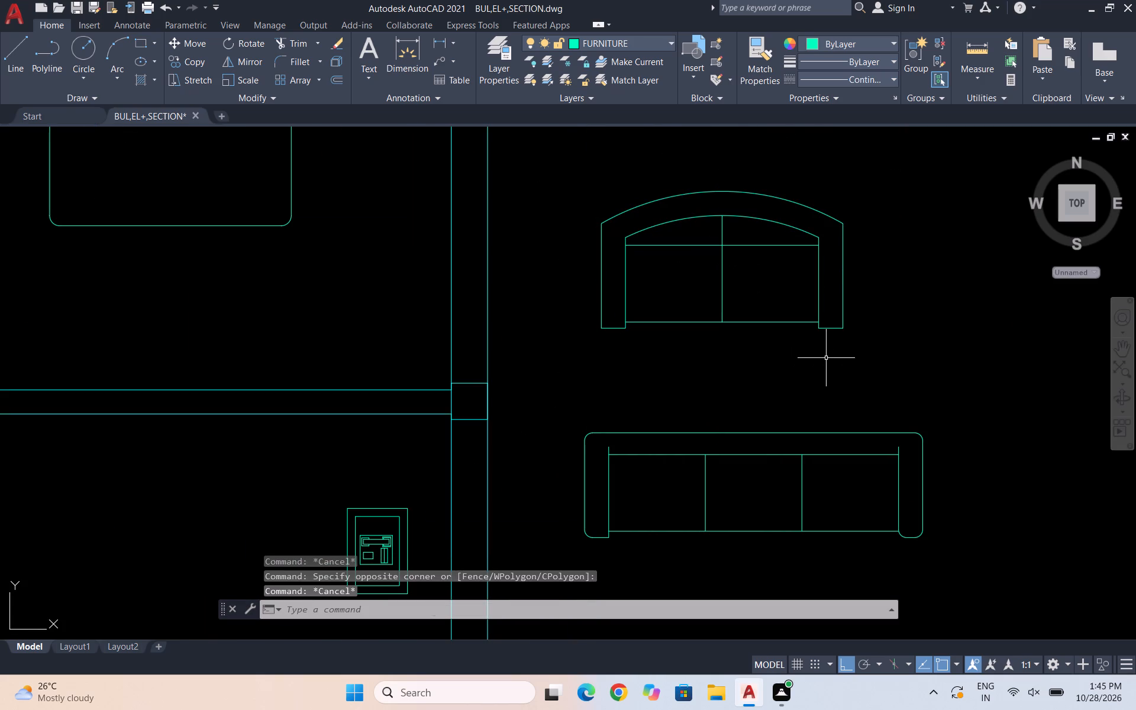
Draw a straight horizontal line across the two-seat sofa's back, joining the upper ends of its two outer armrest lines.
key(l)
key(Return)
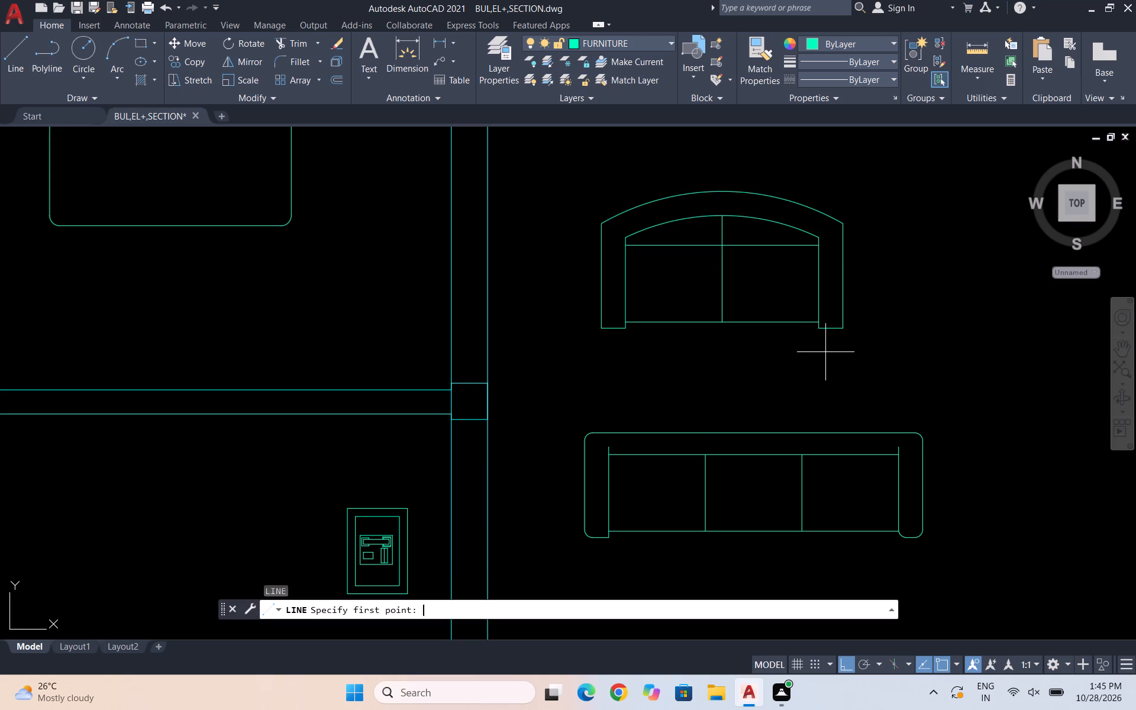
click(599, 224)
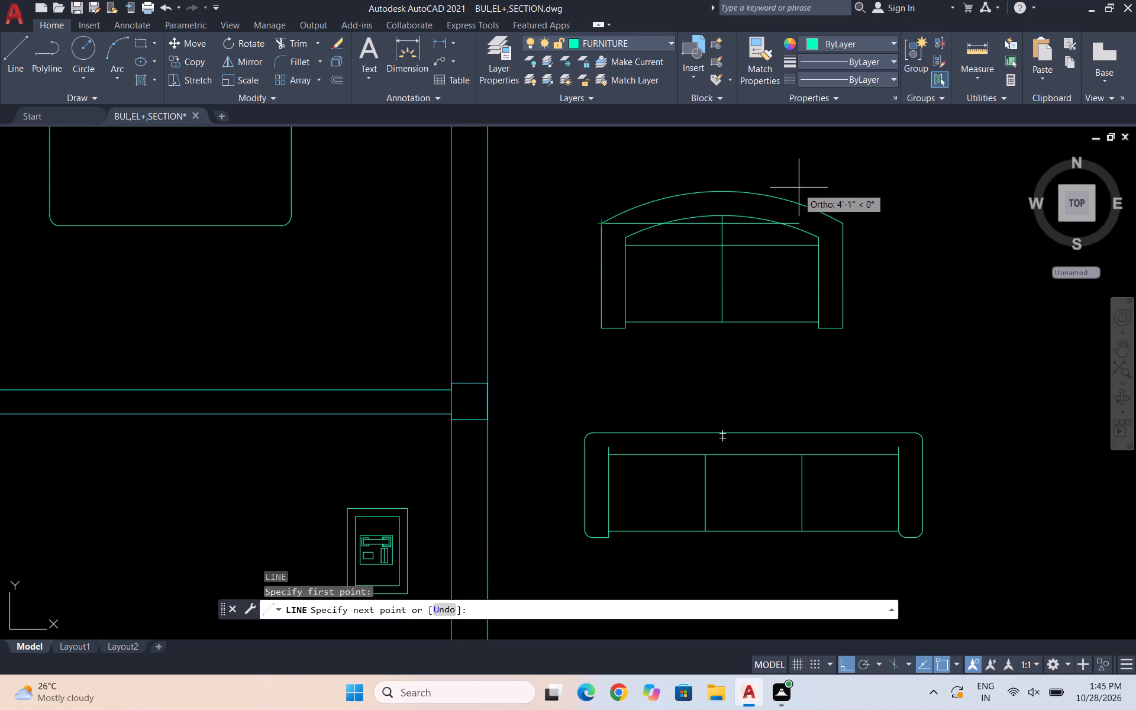
scroll(814, 217, up, 3)
click(934, 240)
key(Escape)
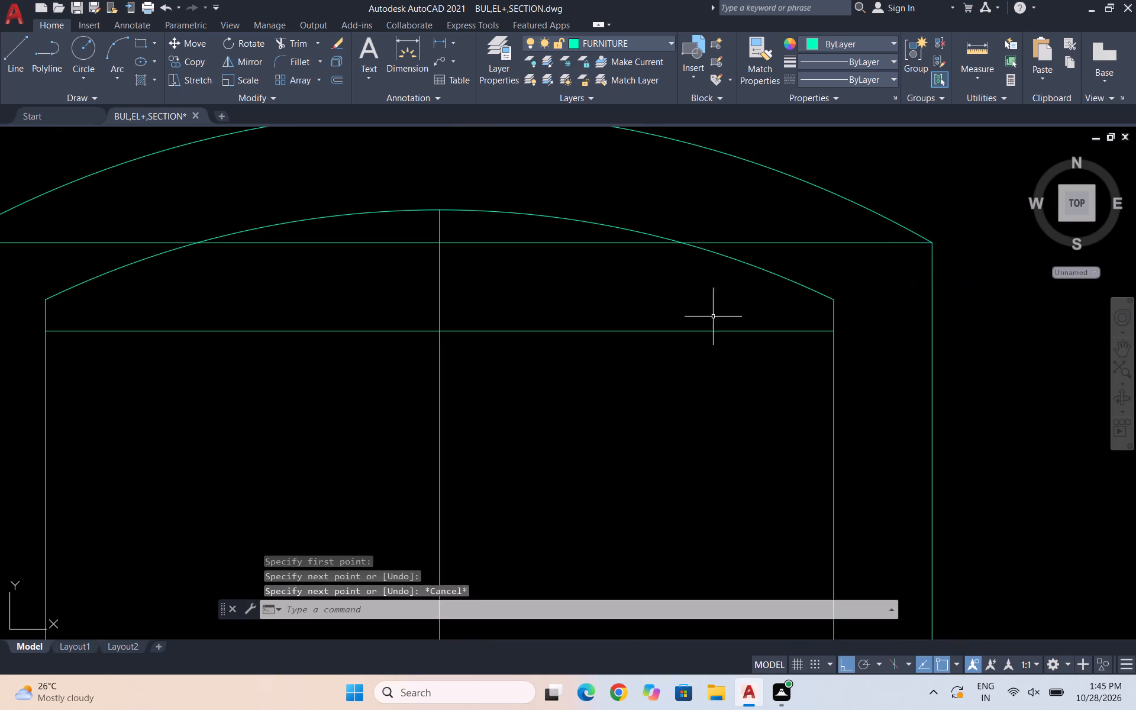
Erase the two curved backrest arcs of the two-seat sofa.
scroll(650, 350, down, 2)
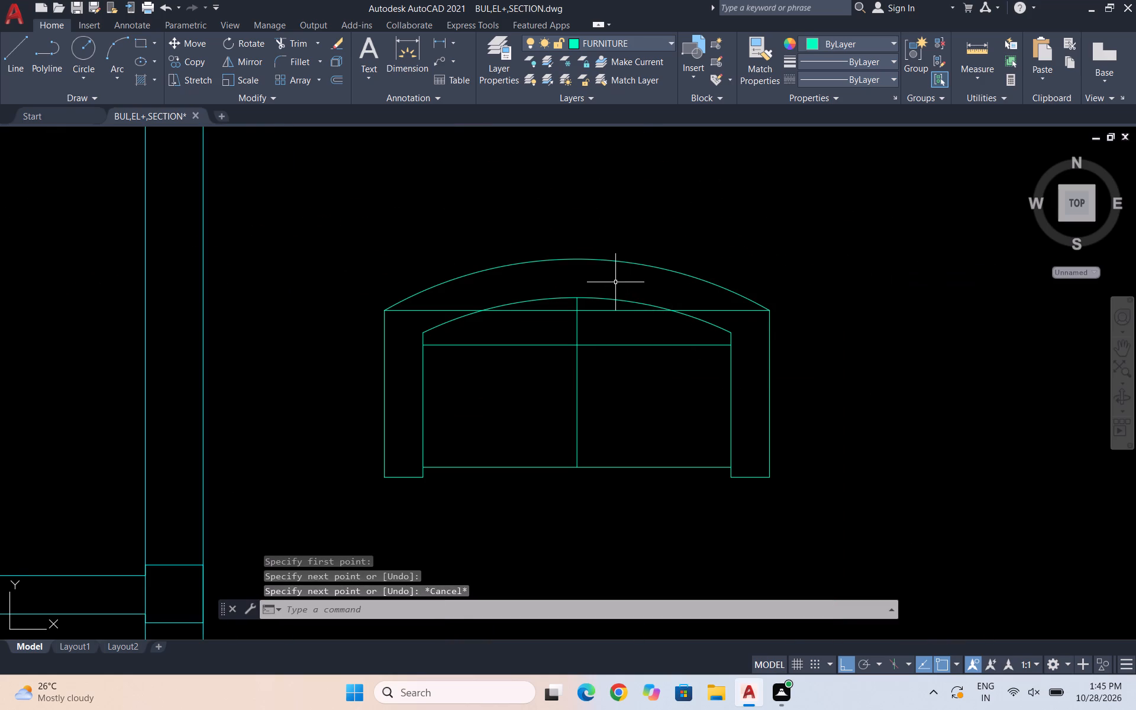
scroll(614, 282, up, 3)
drag(575, 365, 572, 350)
click(515, 167)
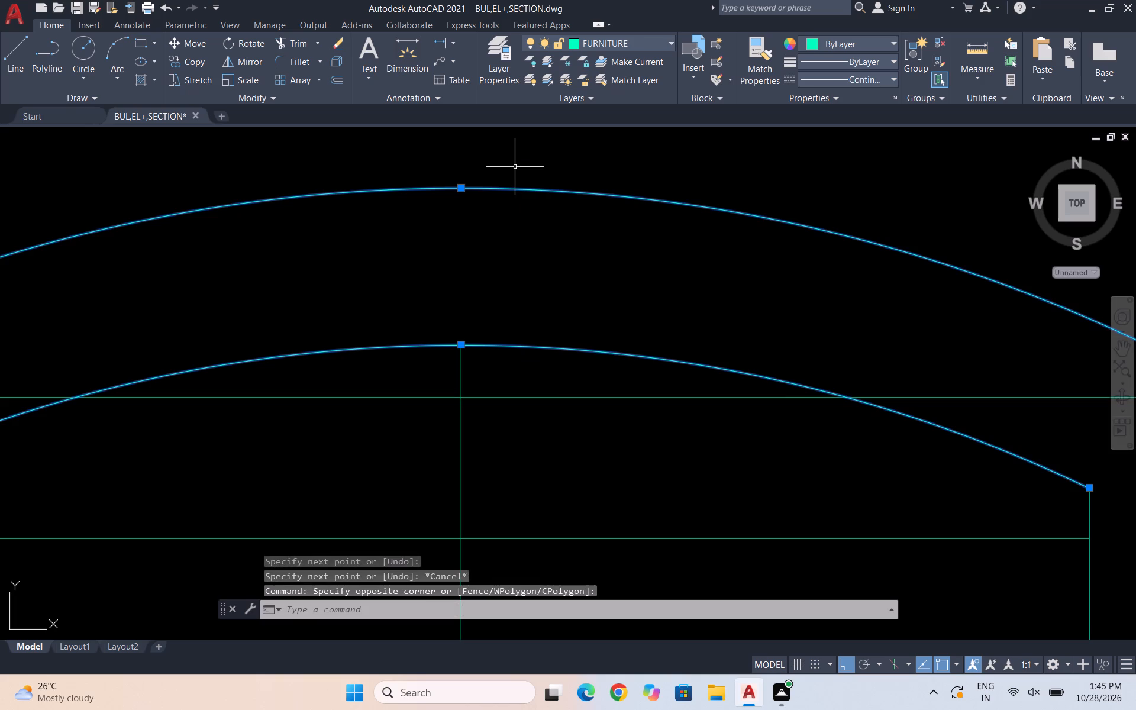
key(Delete)
scroll(479, 277, down, 3)
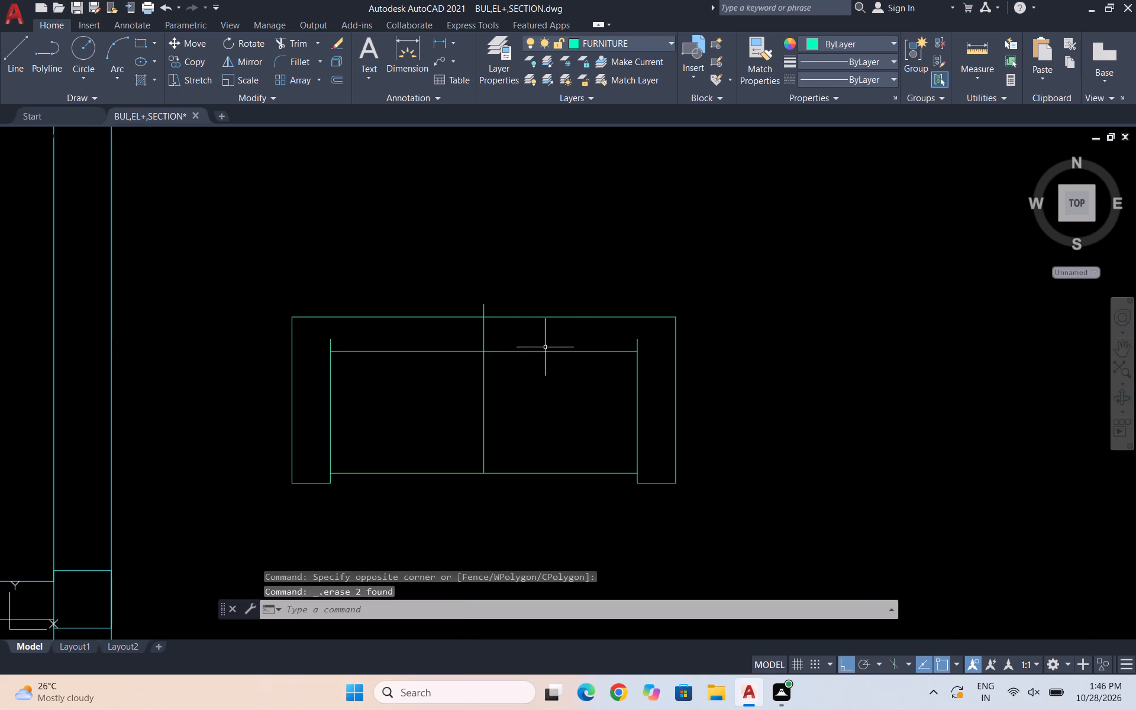
Trim the two-seat sofa's centre divider above the rear seat line, including the stub beyond the straight back line.
text(TR)
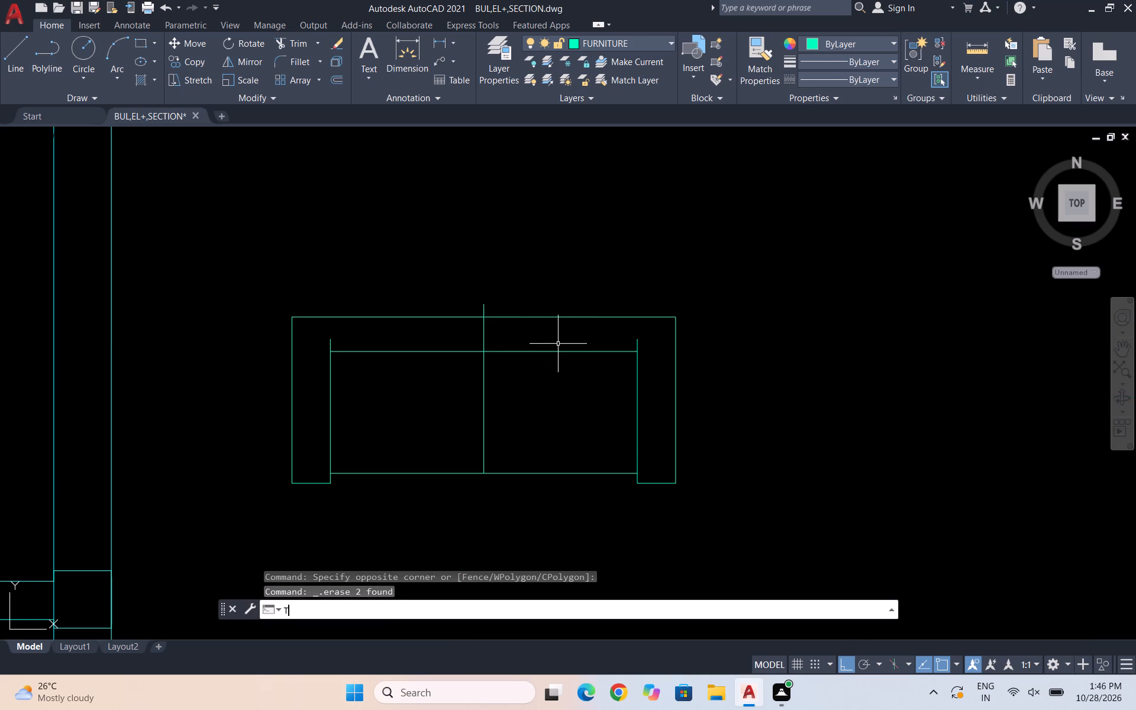
key(Return)
scroll(490, 342, up, 1)
drag(444, 334, 669, 317)
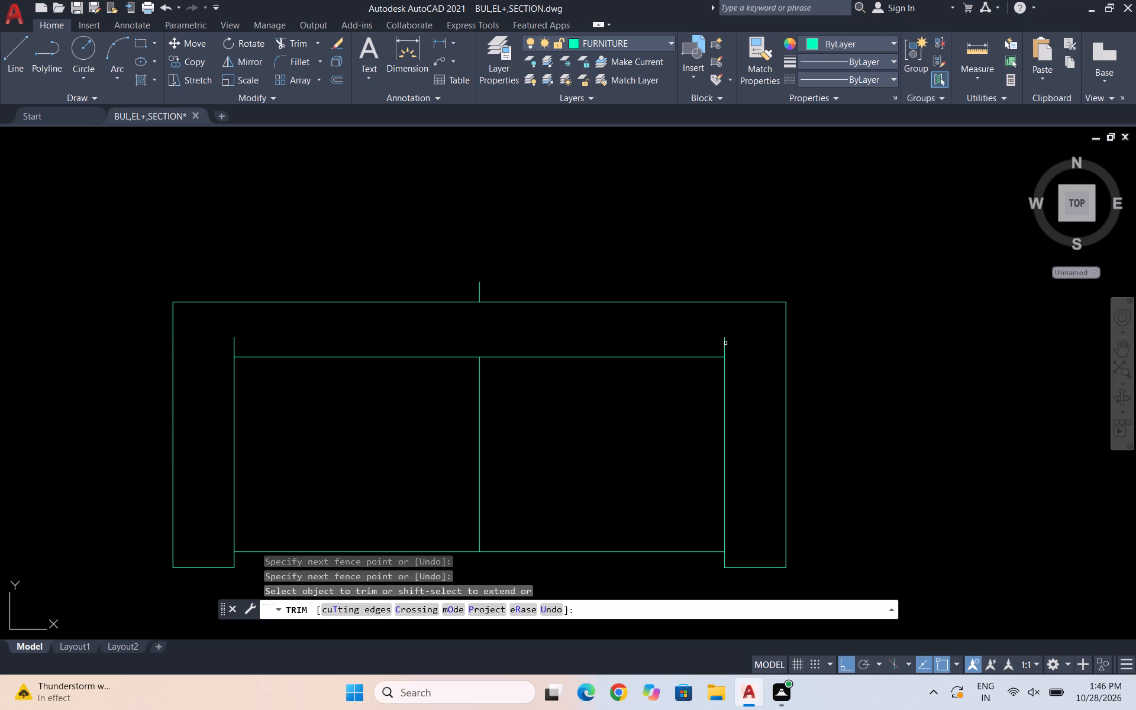
click(488, 288)
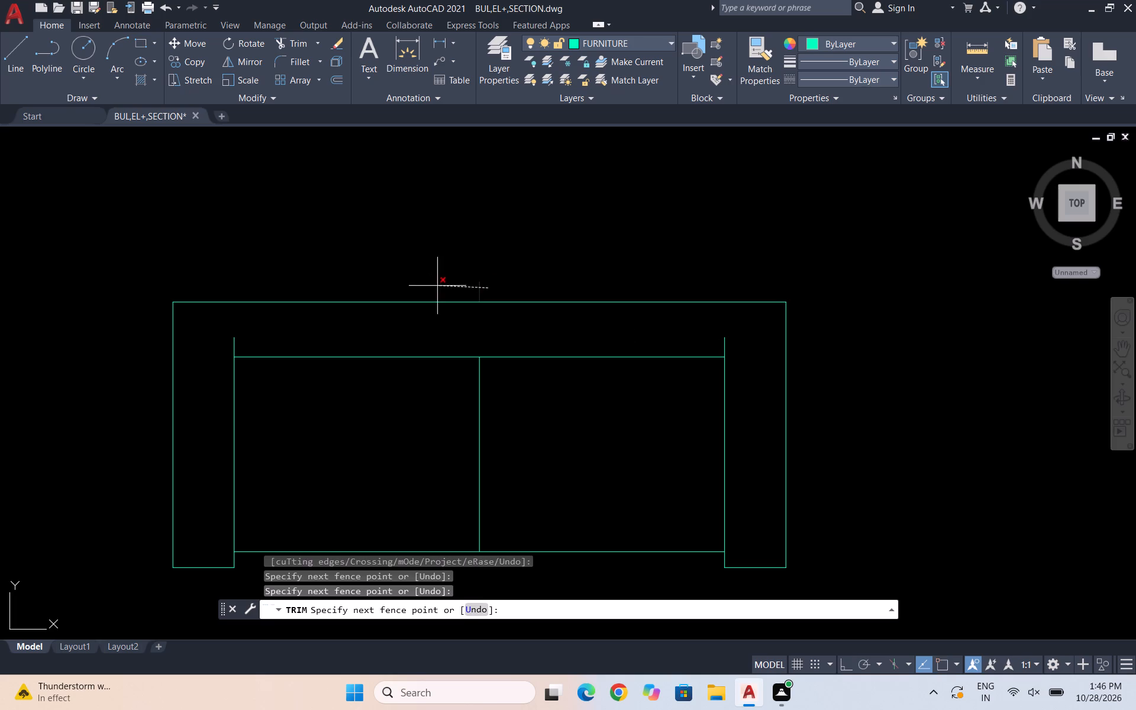
click(436, 286)
scroll(509, 354, down, 1)
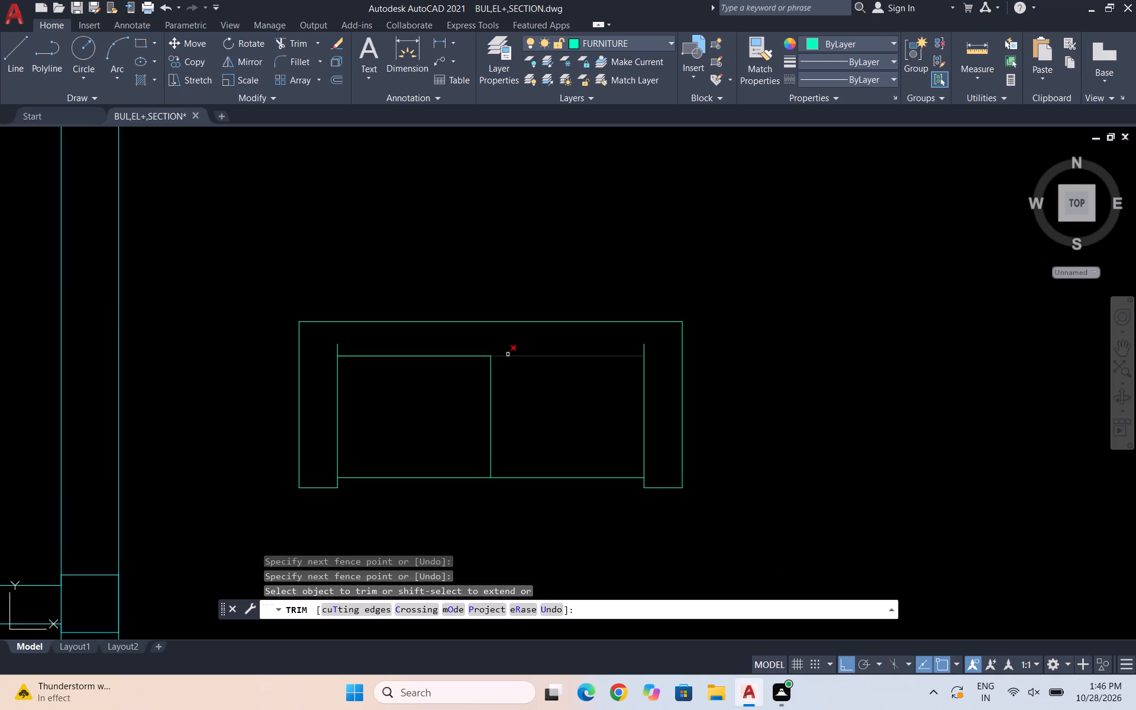
scroll(694, 387, down, 2)
scroll(683, 443, up, 1)
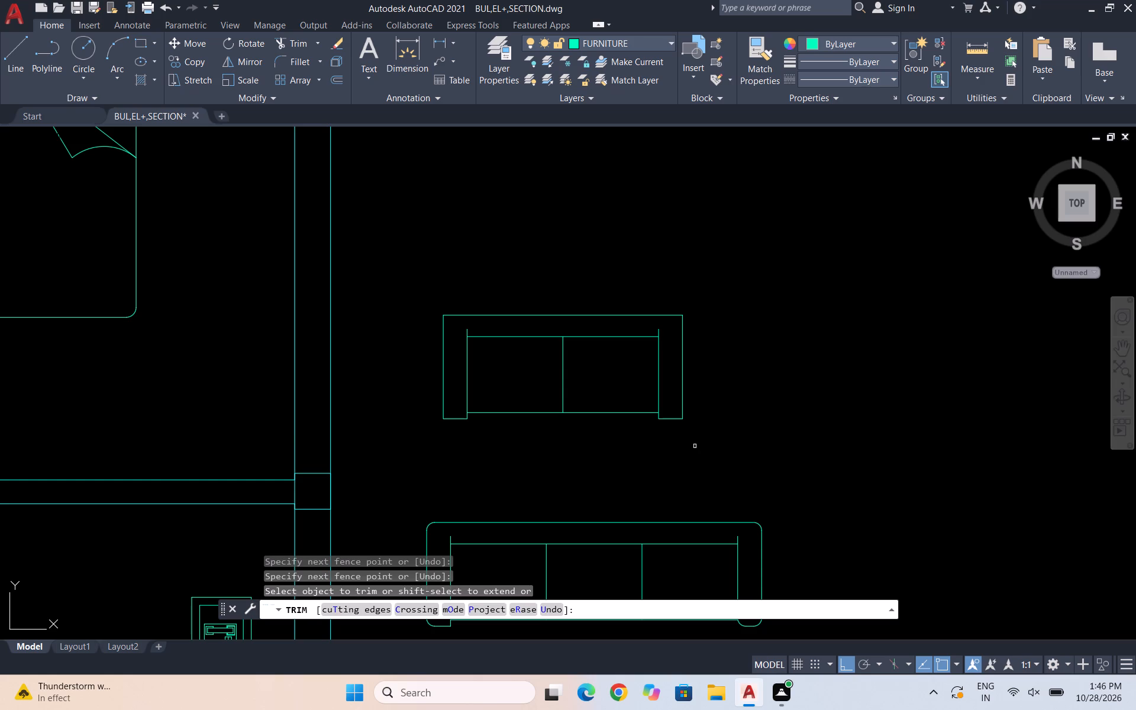
key(Escape)
Fillet both outer back corners of the two-seat sofa with the 2" radius.
key(f)
key(Return)
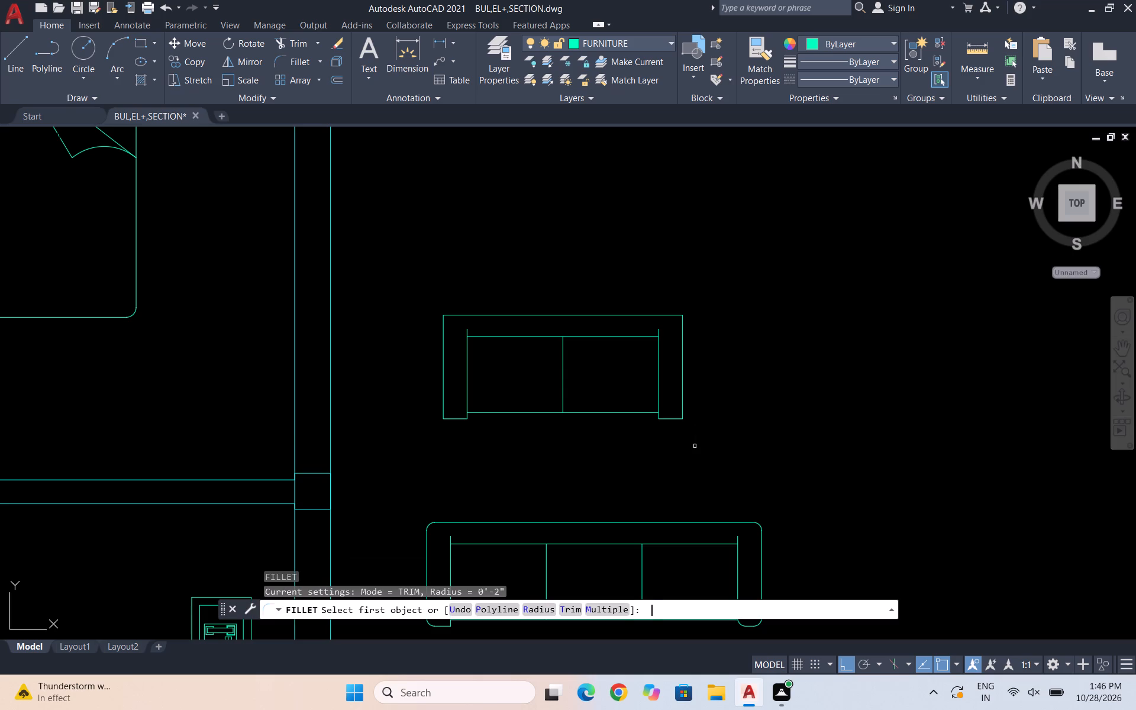
scroll(454, 304, up, 2)
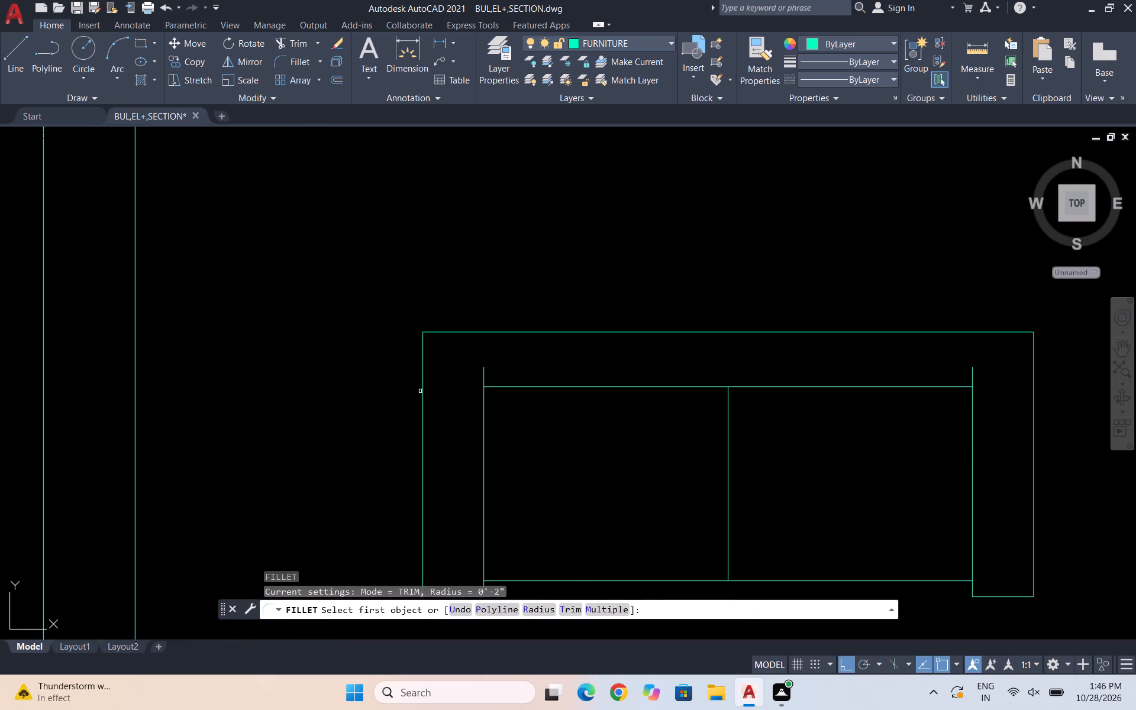
click(422, 393)
click(515, 330)
scroll(295, 309, down, 2)
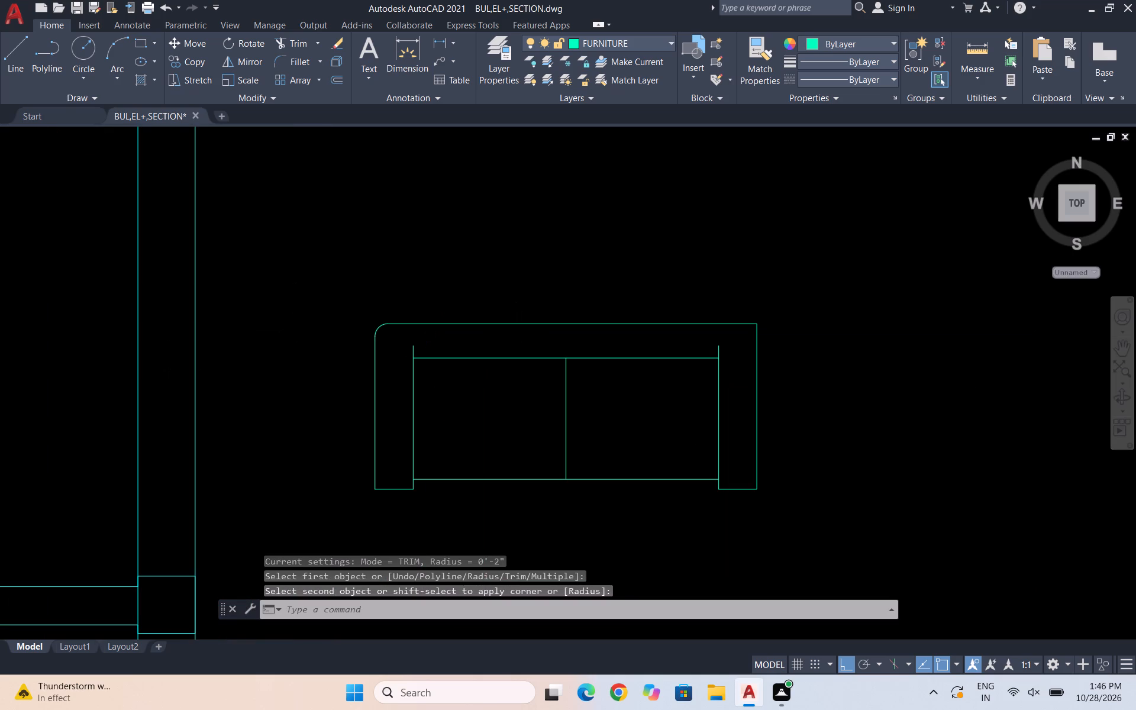
key(space)
scroll(482, 339, up, 2)
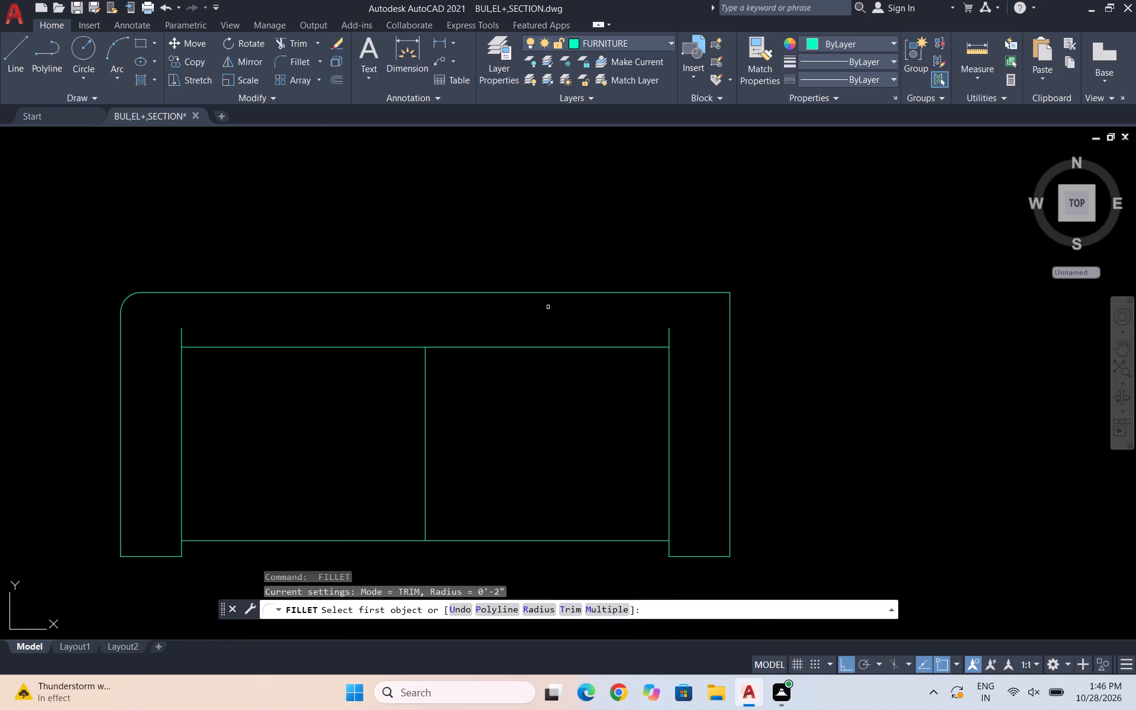
click(711, 292)
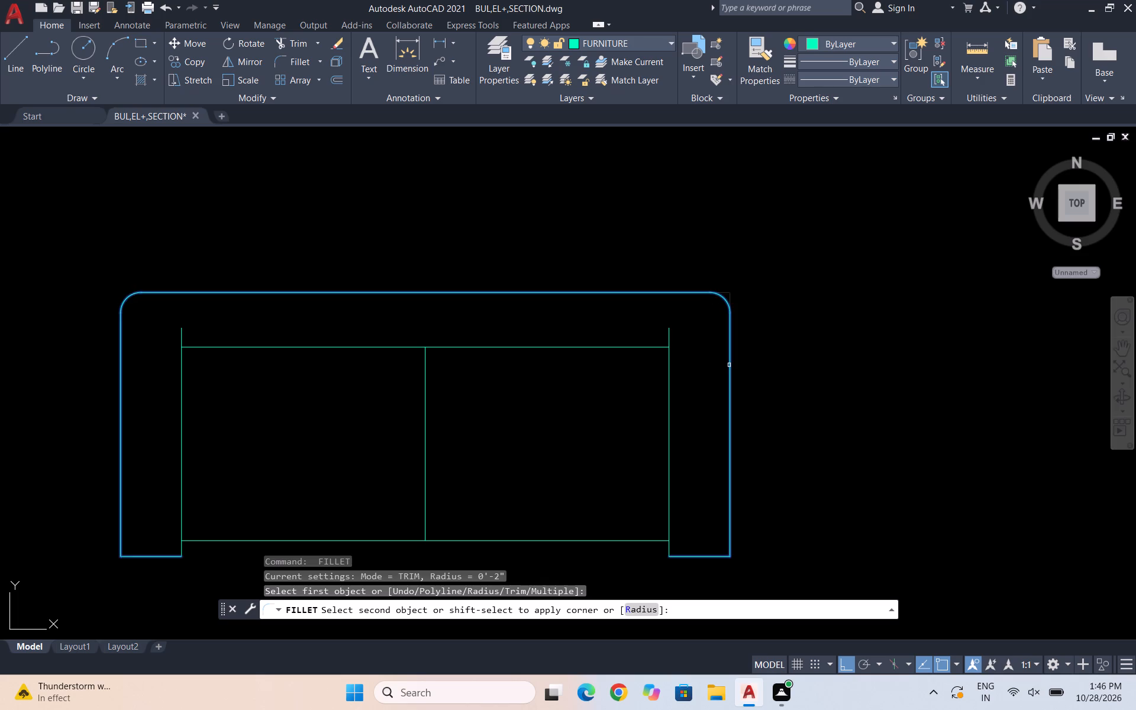
click(729, 365)
scroll(731, 274, down, 1)
scroll(725, 299, up, 1)
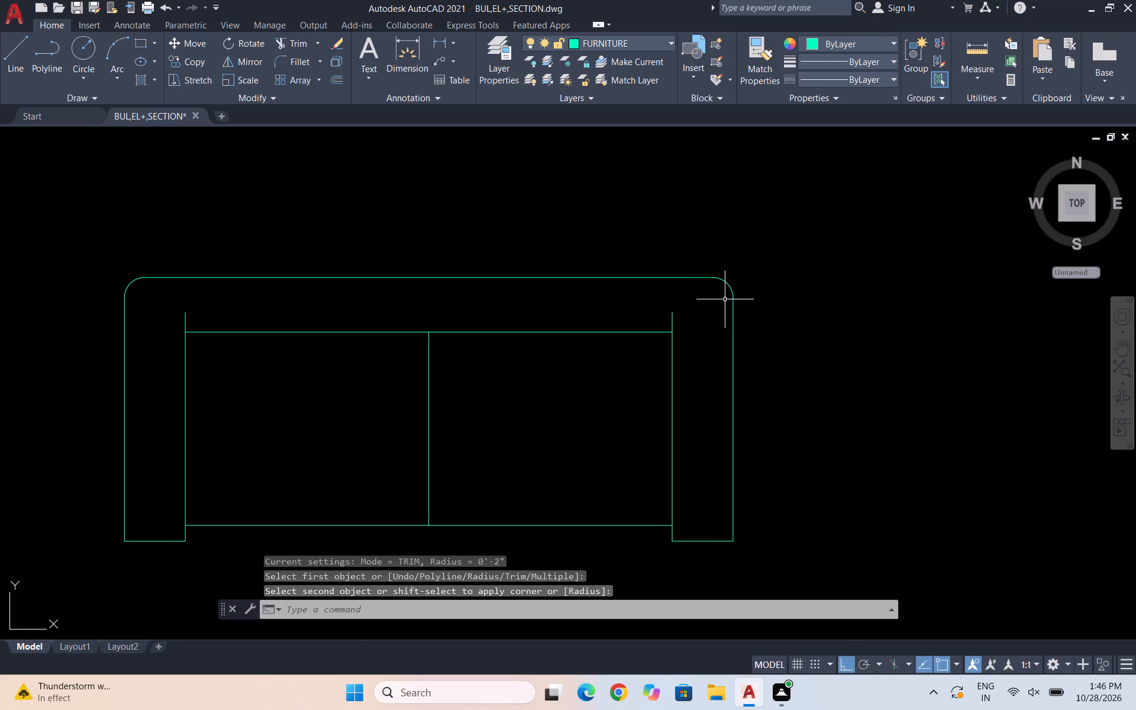
Fillet the outer front corners of the two-seat sofa's right and left armrests with the 2" radius.
key(f)
key(Return)
scroll(752, 395, down, 1)
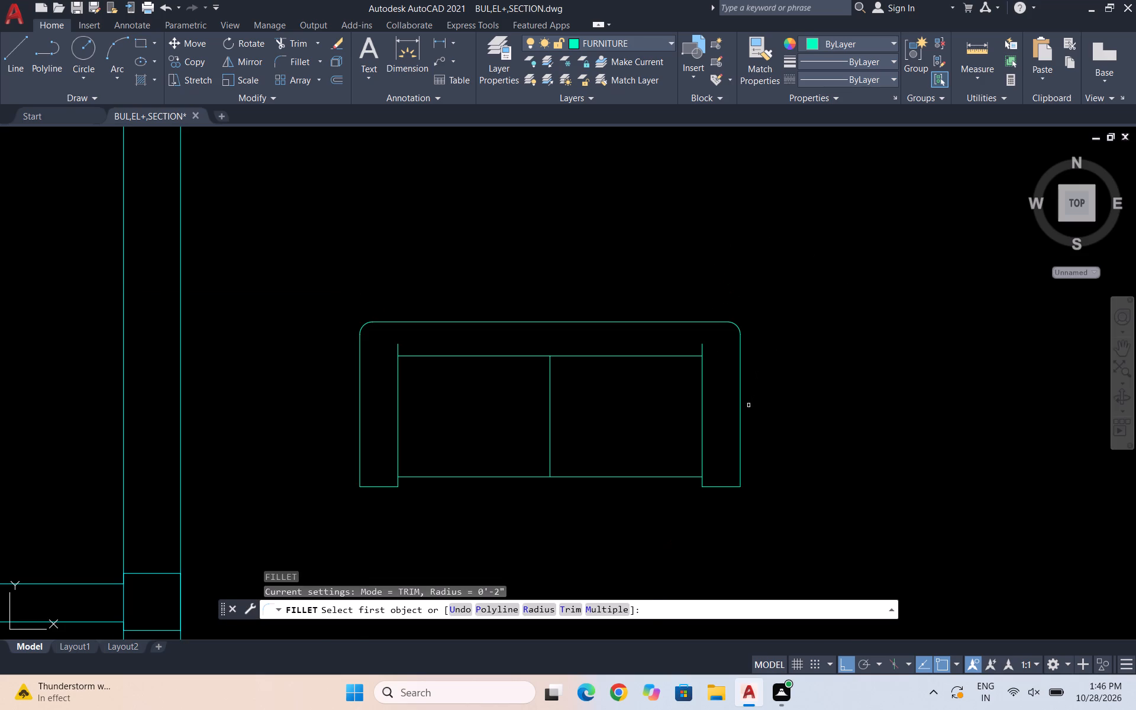
scroll(725, 493, up, 2)
click(734, 479)
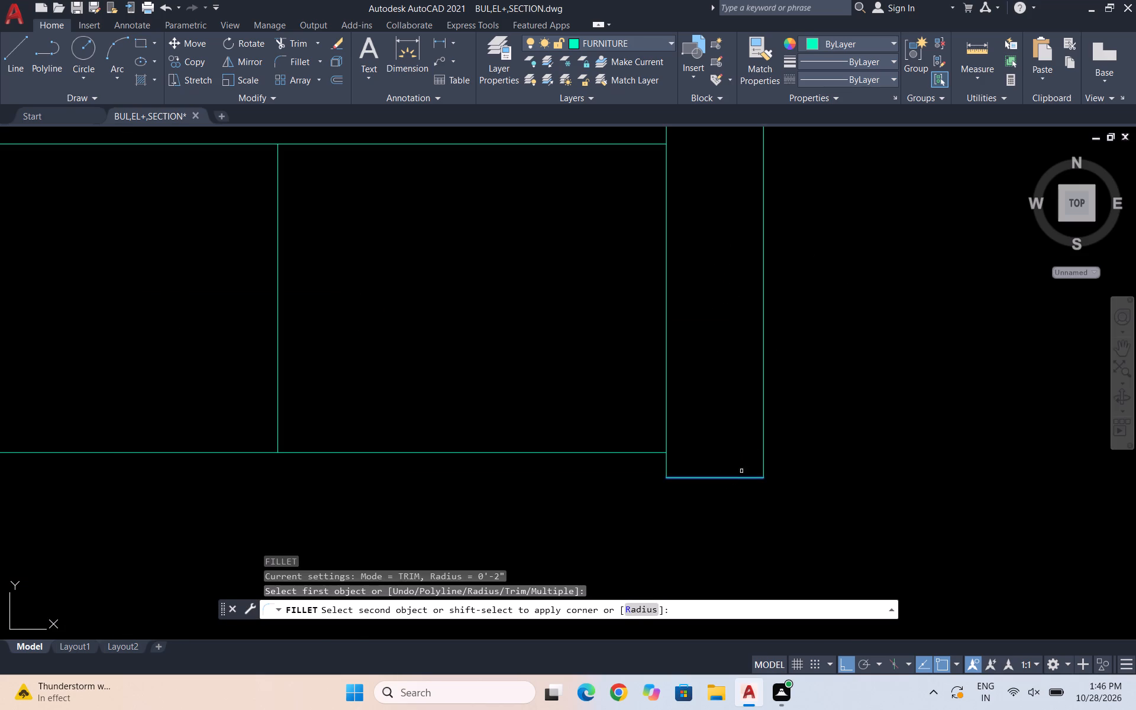
click(764, 408)
scroll(829, 393, down, 3)
scroll(839, 412, up, 1)
key(space)
scroll(421, 418, up, 3)
click(453, 469)
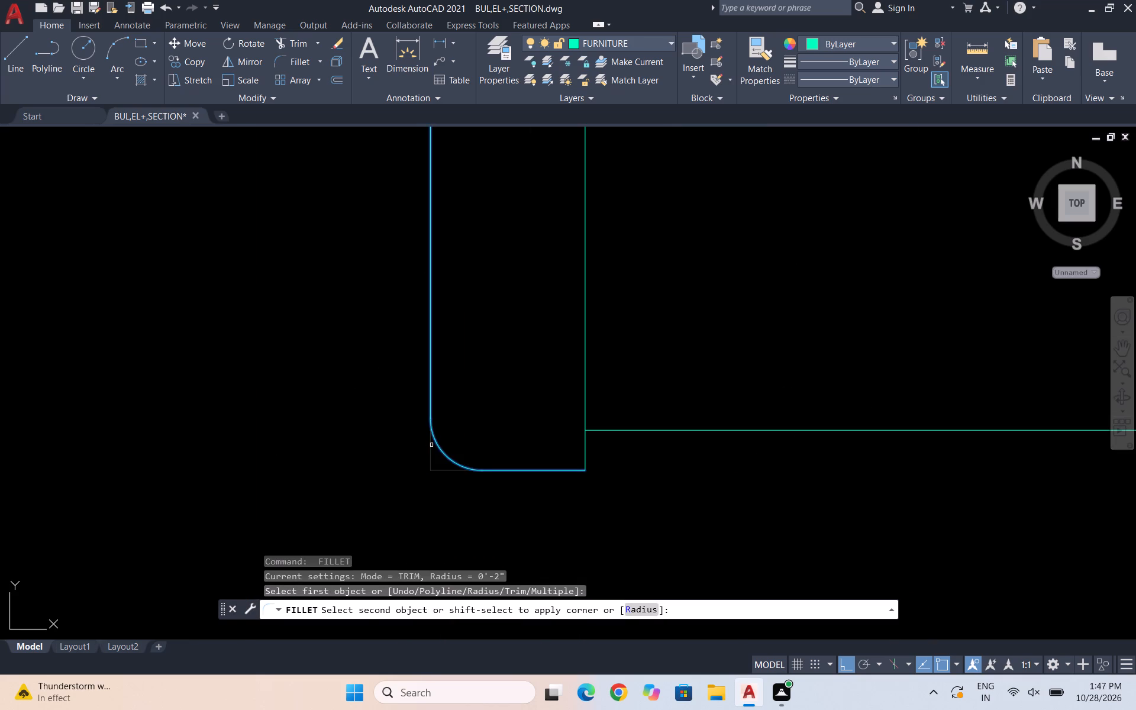
click(431, 444)
scroll(430, 472, down, 4)
scroll(728, 379, up, 2)
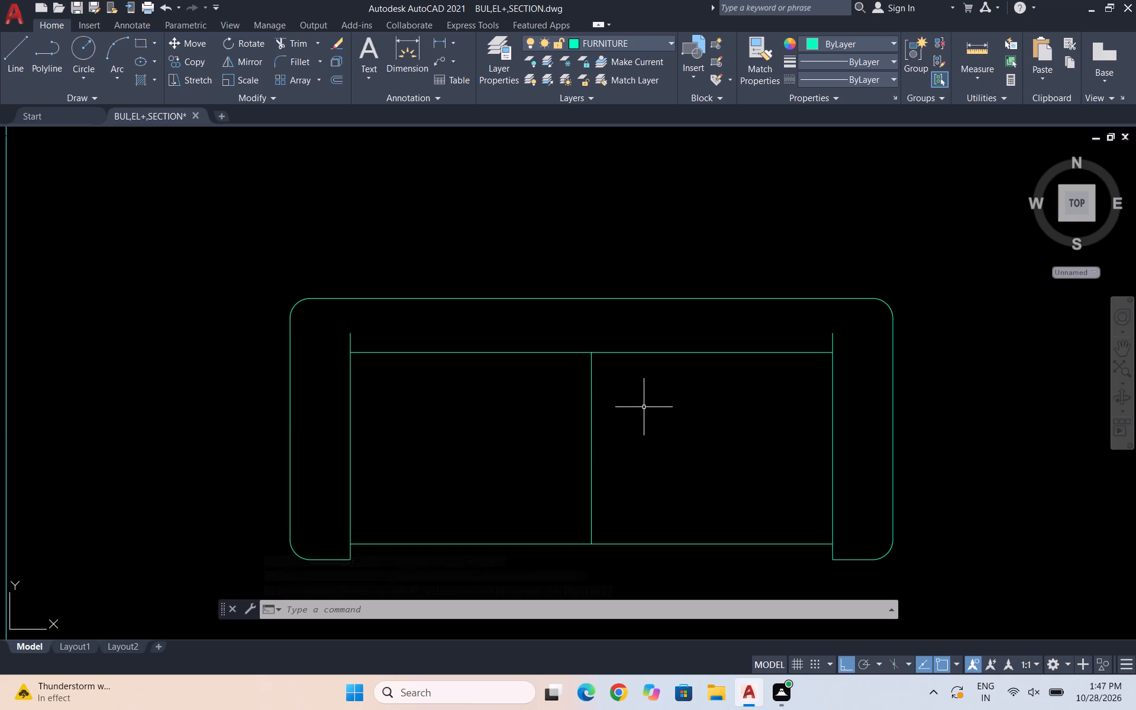
scroll(644, 407, down, 1)
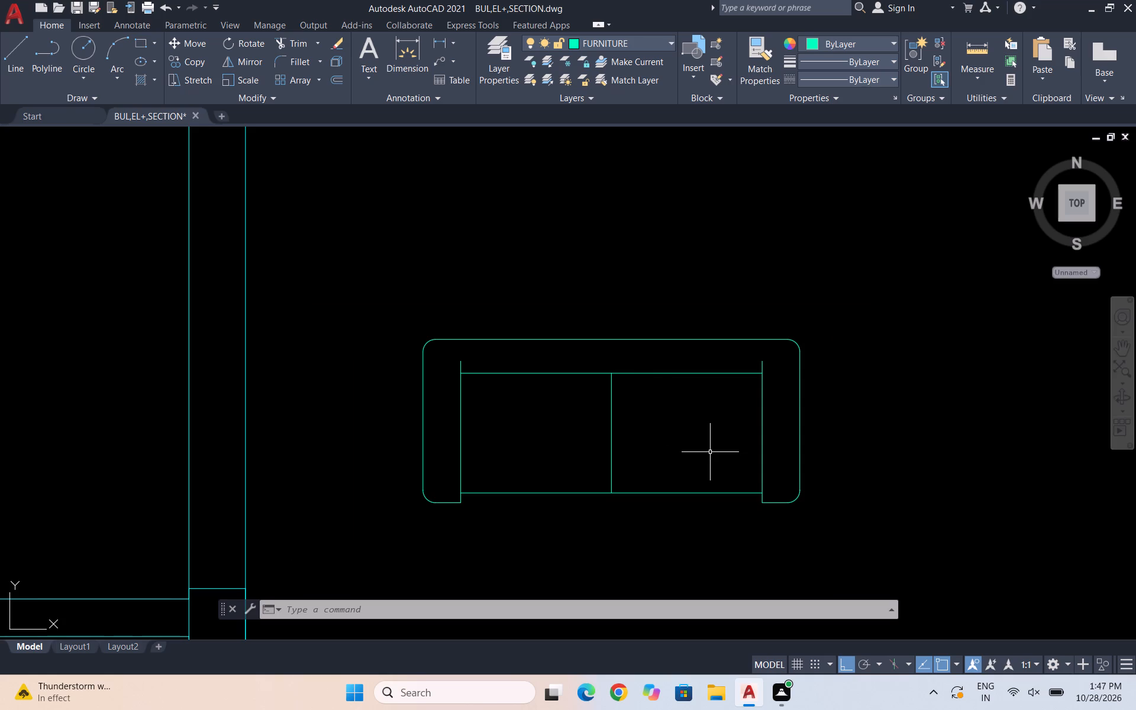
key(Escape)
key(Escape)
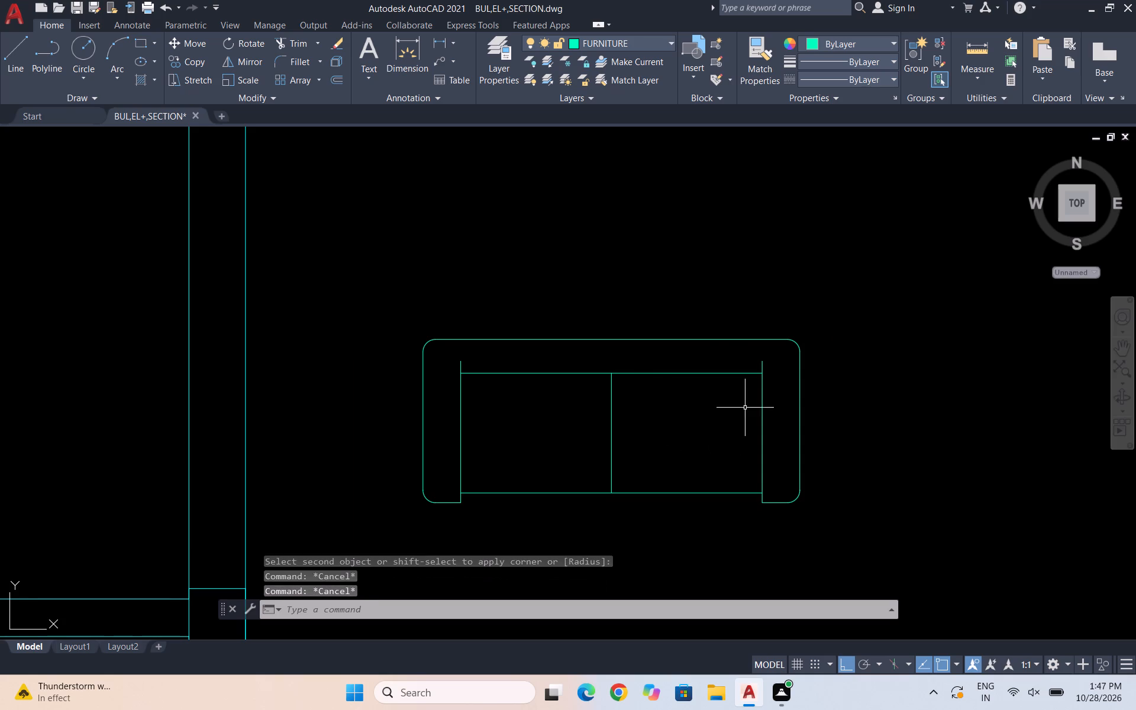
key(Escape)
Fillet the two-seat sofa's left seat with the 2" radius where the front seat line meets the centre divider.
key(f)
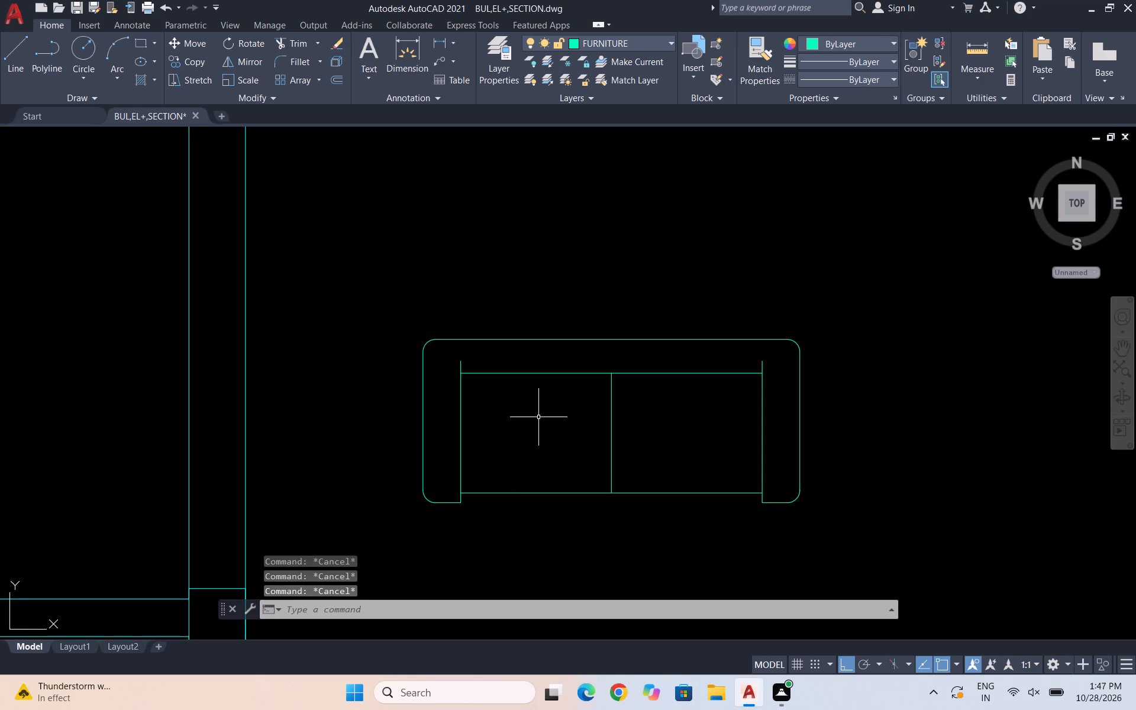
key(Return)
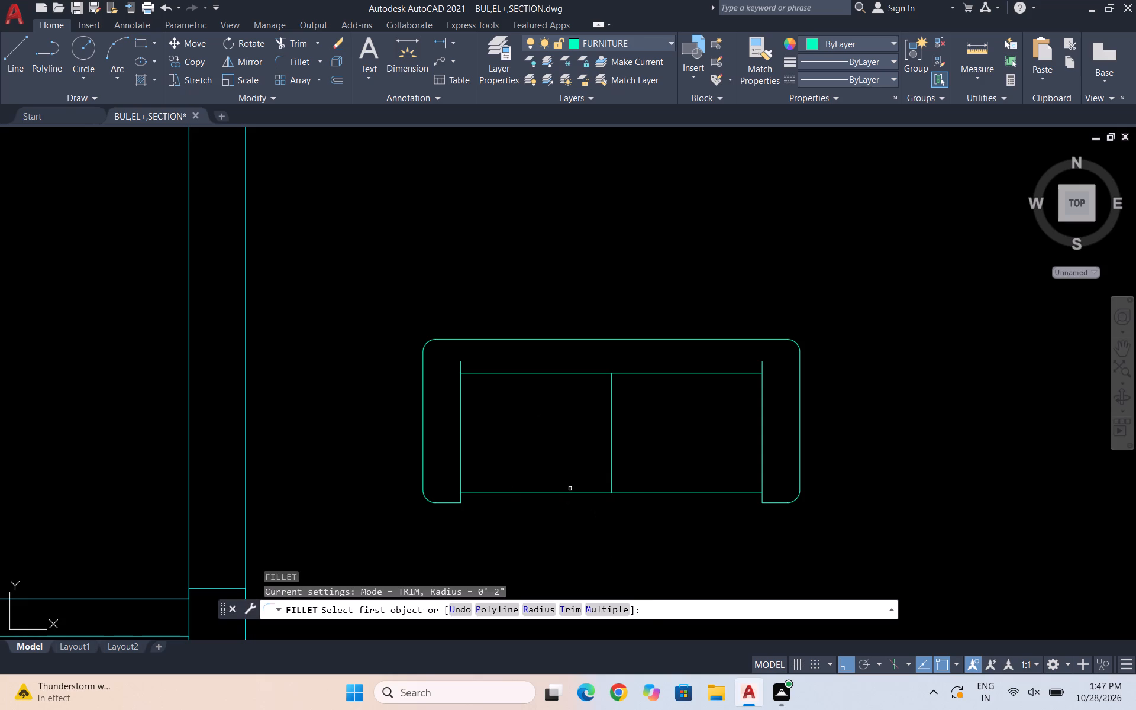
click(572, 495)
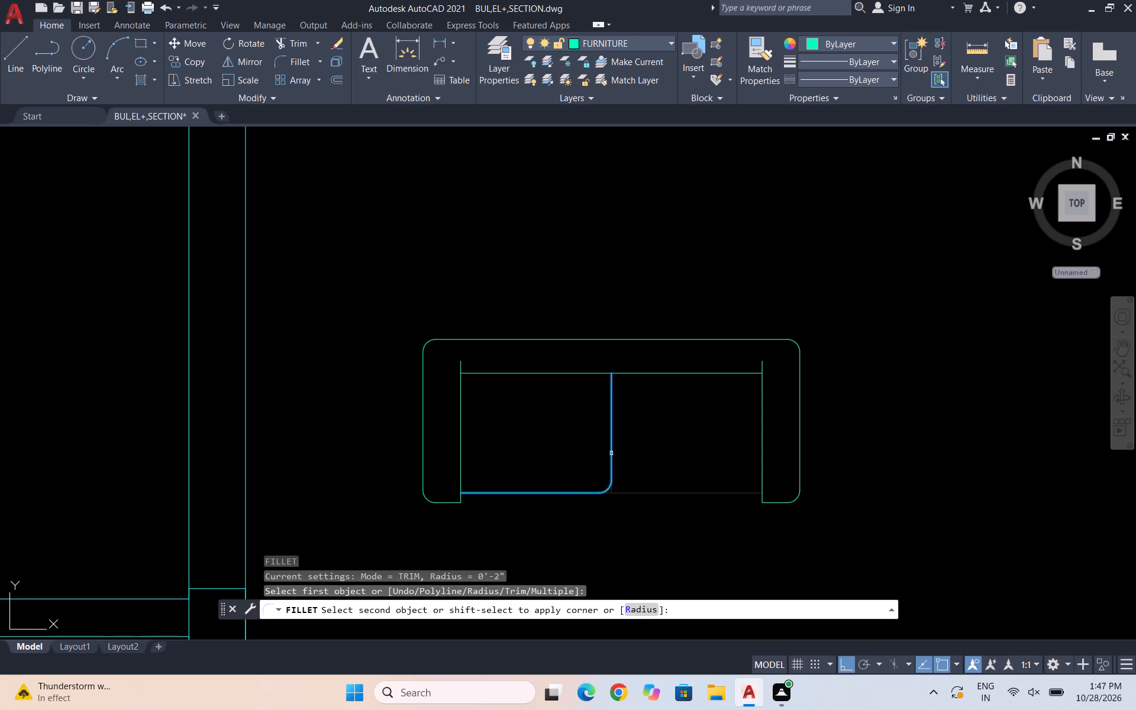
click(611, 453)
key(Escape)
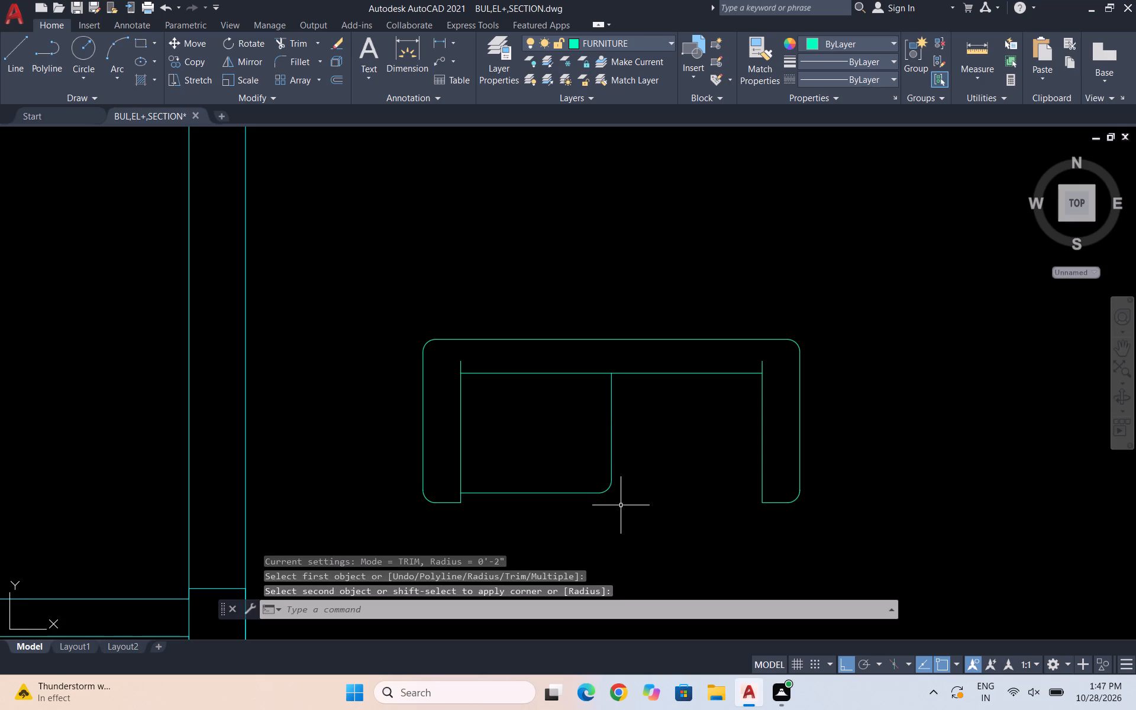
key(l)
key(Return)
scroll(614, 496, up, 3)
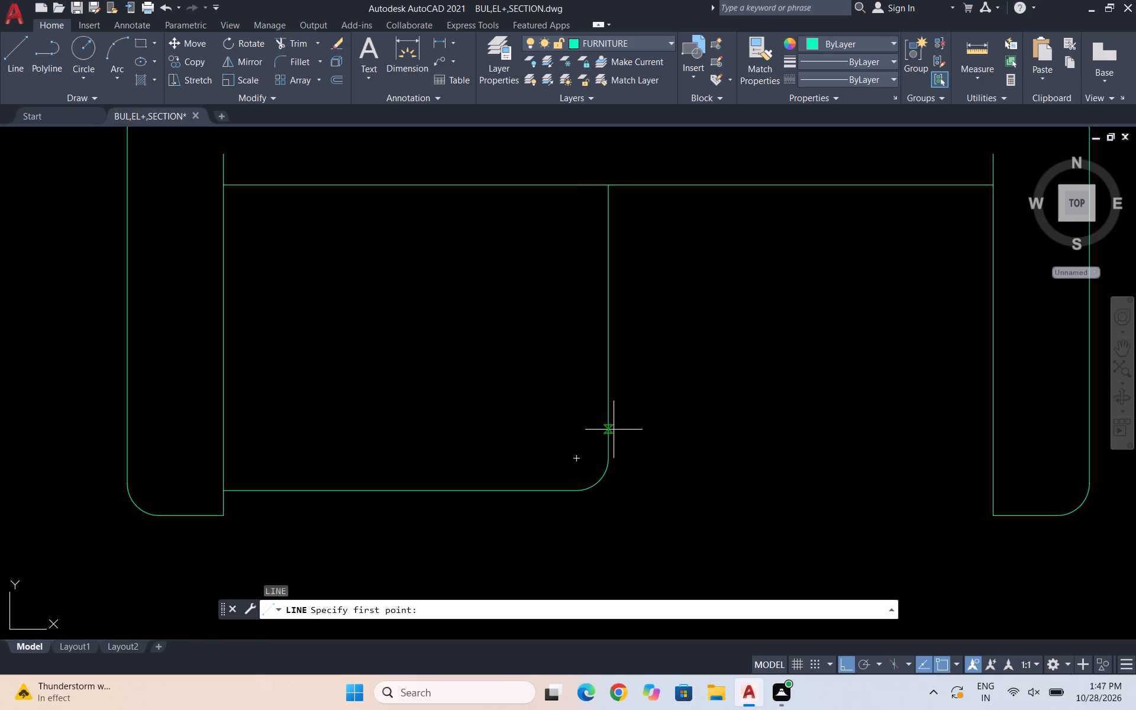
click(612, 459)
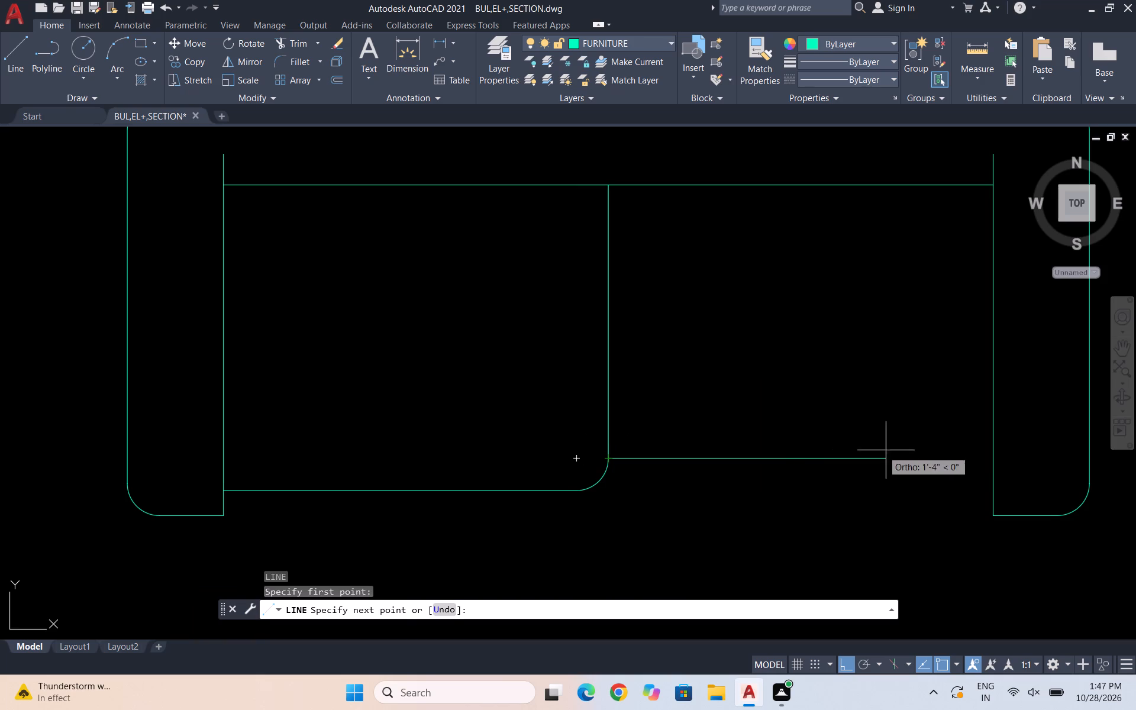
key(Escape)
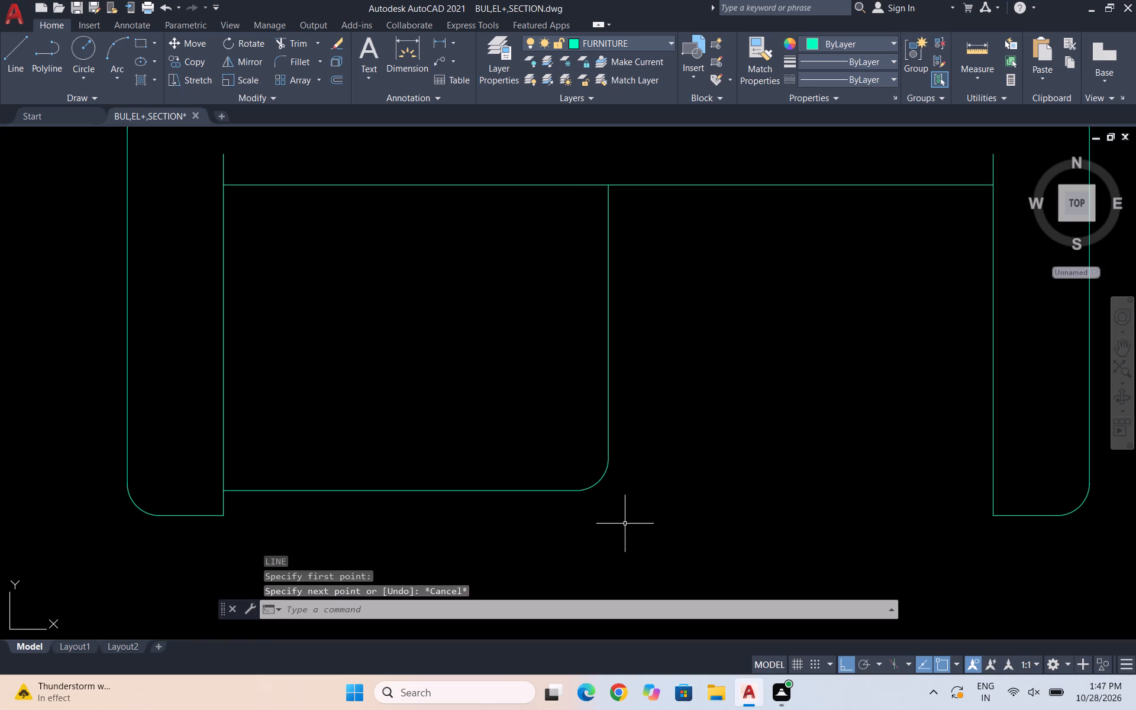
Draw a horizontal front seat line from the left seat fillet's lower end to the right armrest's inner line.
key(space)
click(575, 493)
scroll(740, 497, down, 2)
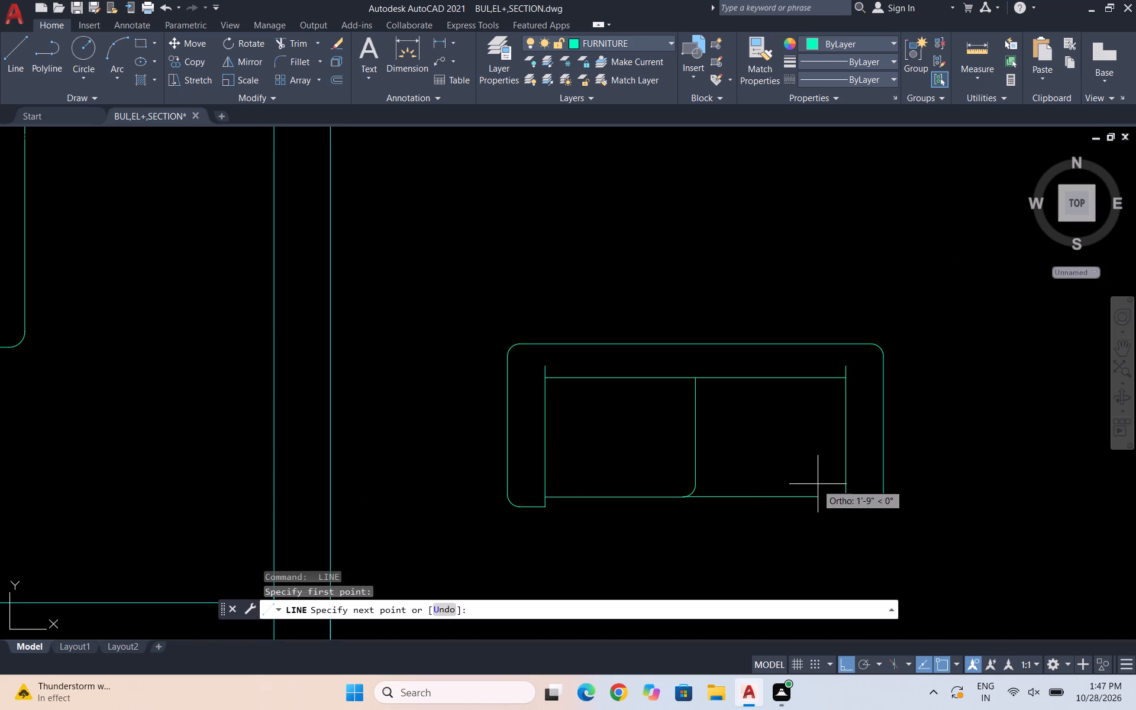
scroll(818, 483, up, 3)
click(931, 535)
key(Escape)
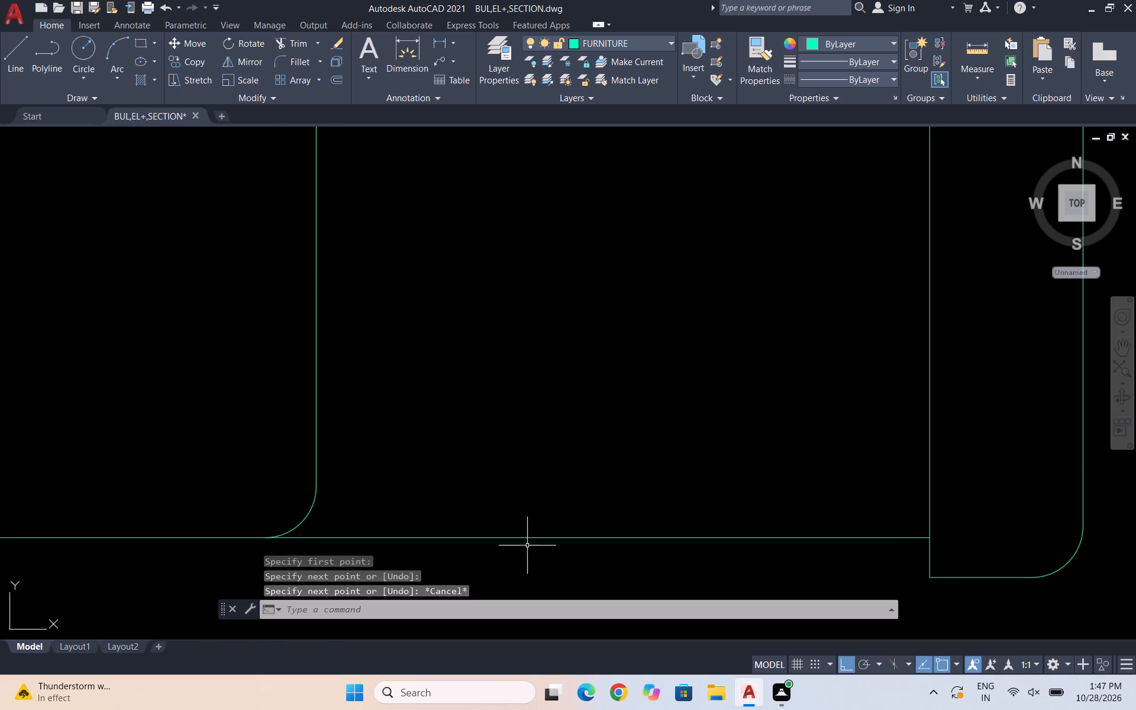
scroll(798, 404, down, 1)
Draw a vertical line about 2" long from the left seat fillet's upper end down to the front seat line.
key(space)
scroll(501, 471, up, 3)
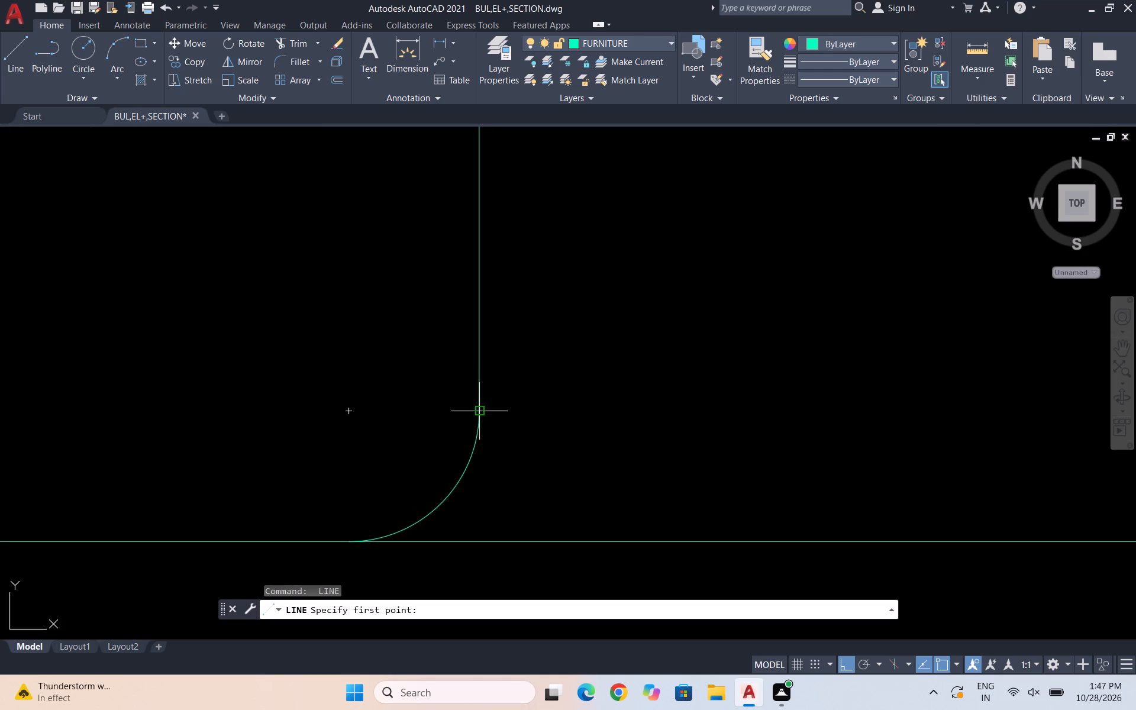
click(477, 414)
scroll(486, 400, down, 3)
scroll(479, 433, up, 4)
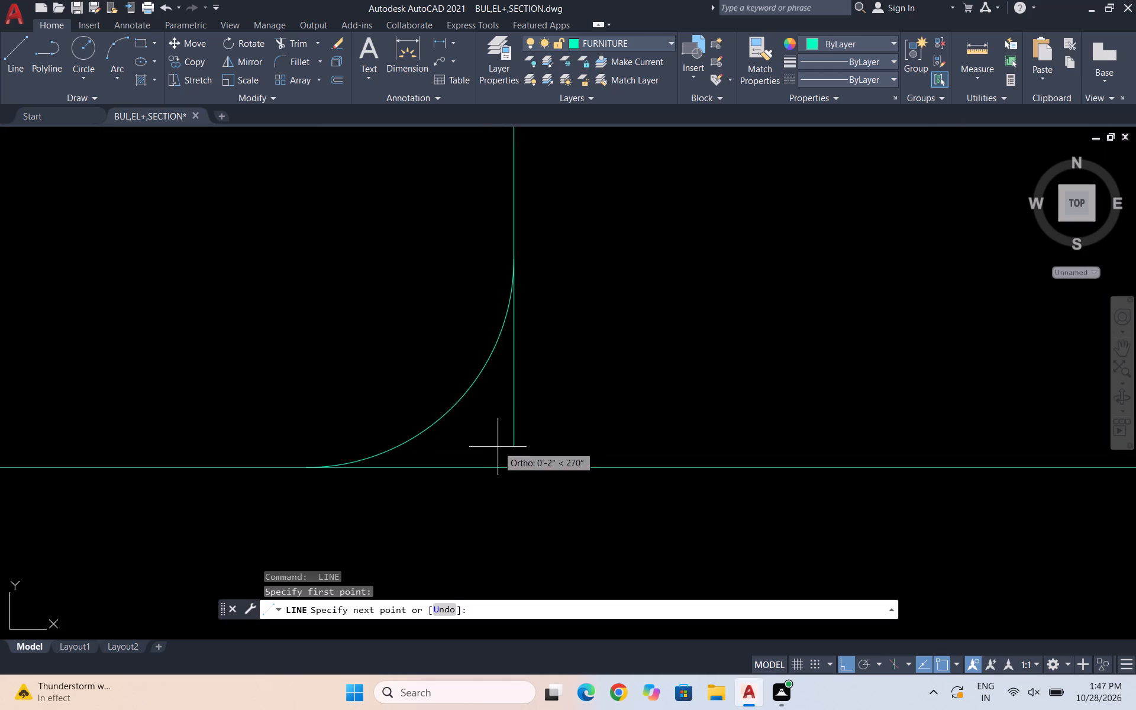
click(518, 472)
key(Escape)
scroll(525, 413, down, 1)
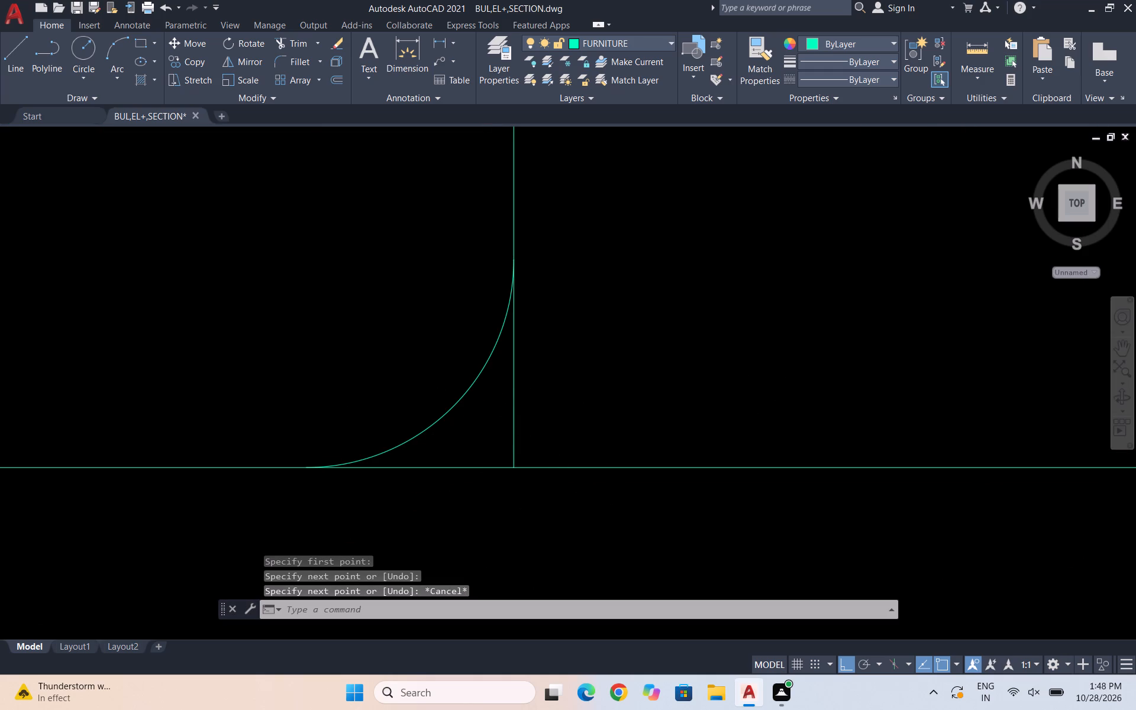
Fillet the two-seat sofa's right seat with the 2" radius where the front seat line meets the centre divider.
scroll(525, 413, down, 1)
scroll(528, 413, up, 2)
key(f)
key(Return)
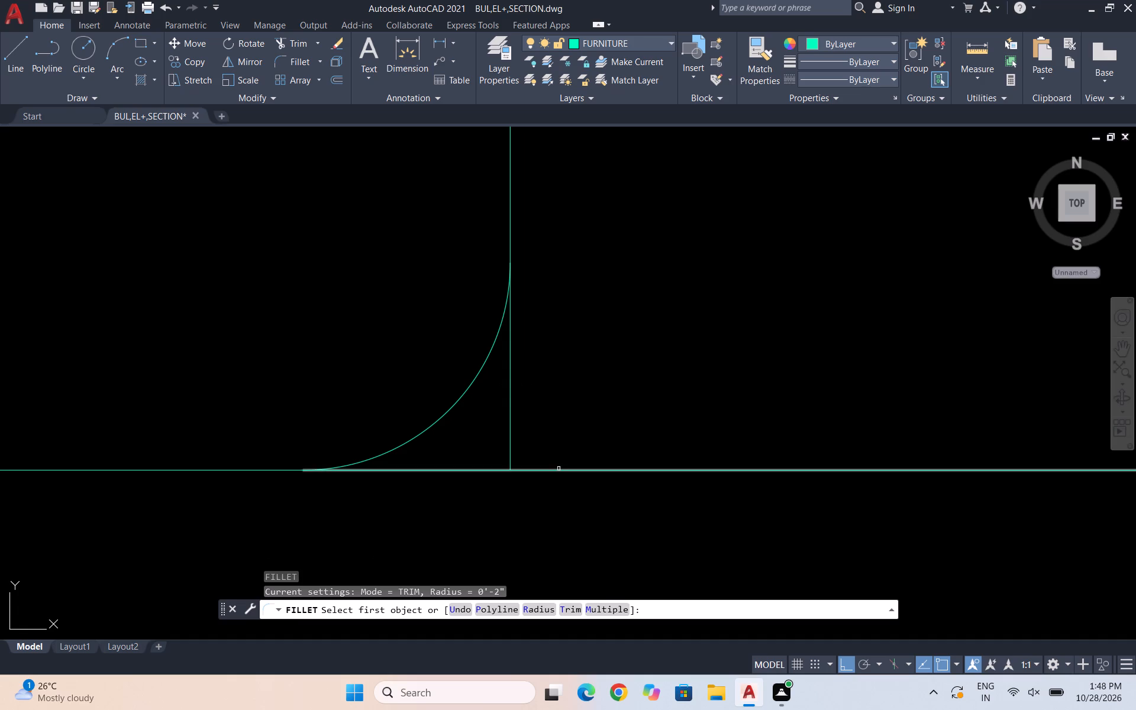
click(559, 469)
click(512, 431)
scroll(605, 347, down, 4)
key(Escape)
scroll(683, 424, down, 3)
key(Escape)
key(Escape)
scroll(586, 352, up, 2)
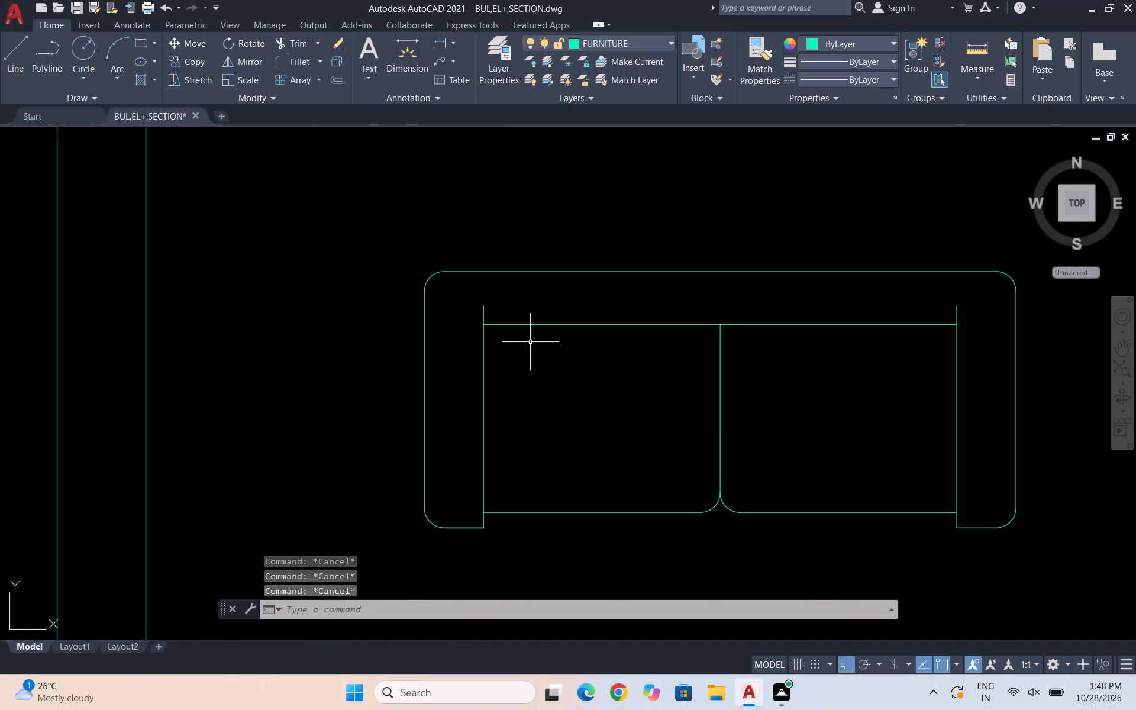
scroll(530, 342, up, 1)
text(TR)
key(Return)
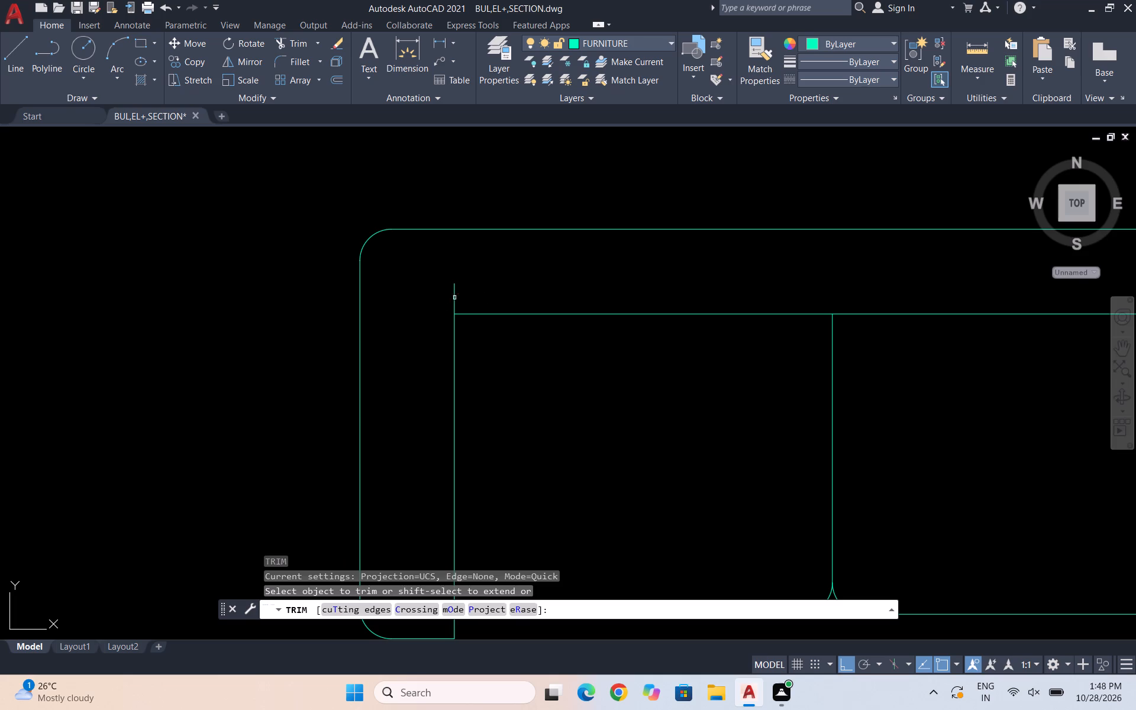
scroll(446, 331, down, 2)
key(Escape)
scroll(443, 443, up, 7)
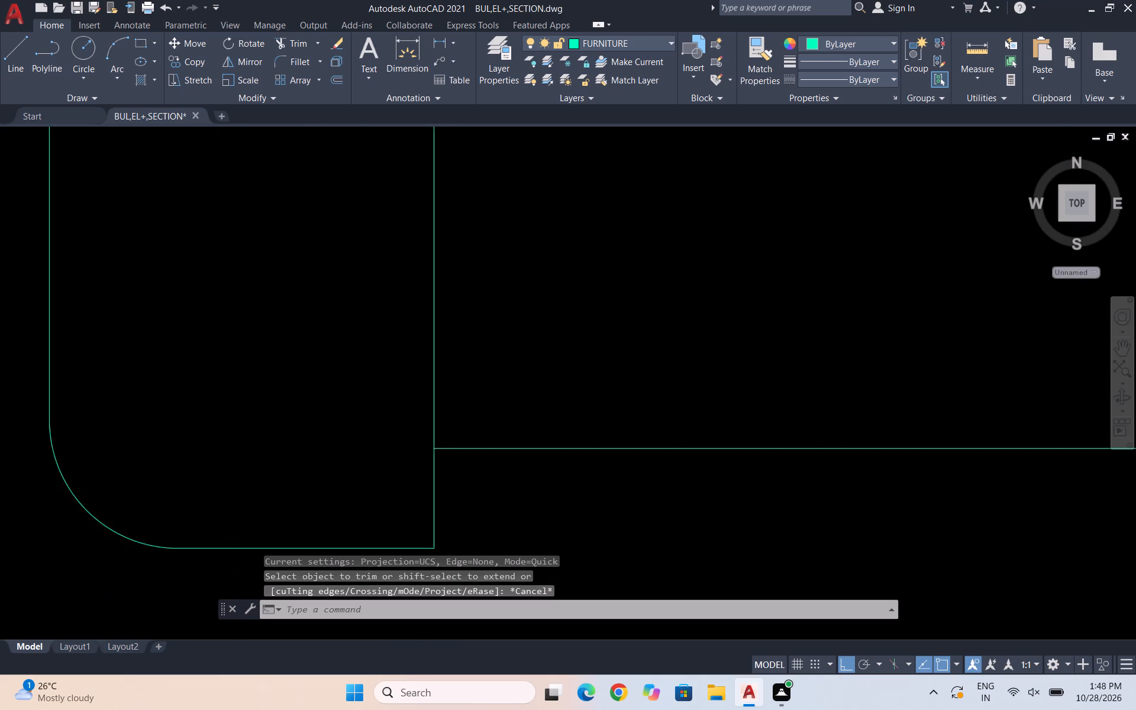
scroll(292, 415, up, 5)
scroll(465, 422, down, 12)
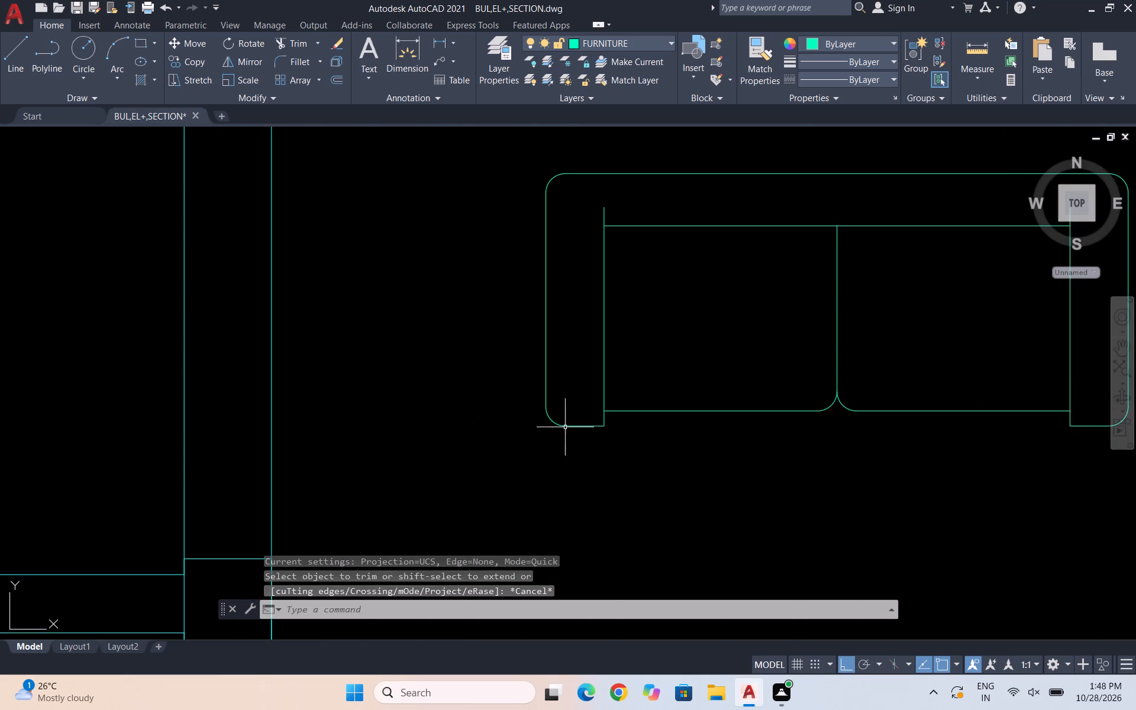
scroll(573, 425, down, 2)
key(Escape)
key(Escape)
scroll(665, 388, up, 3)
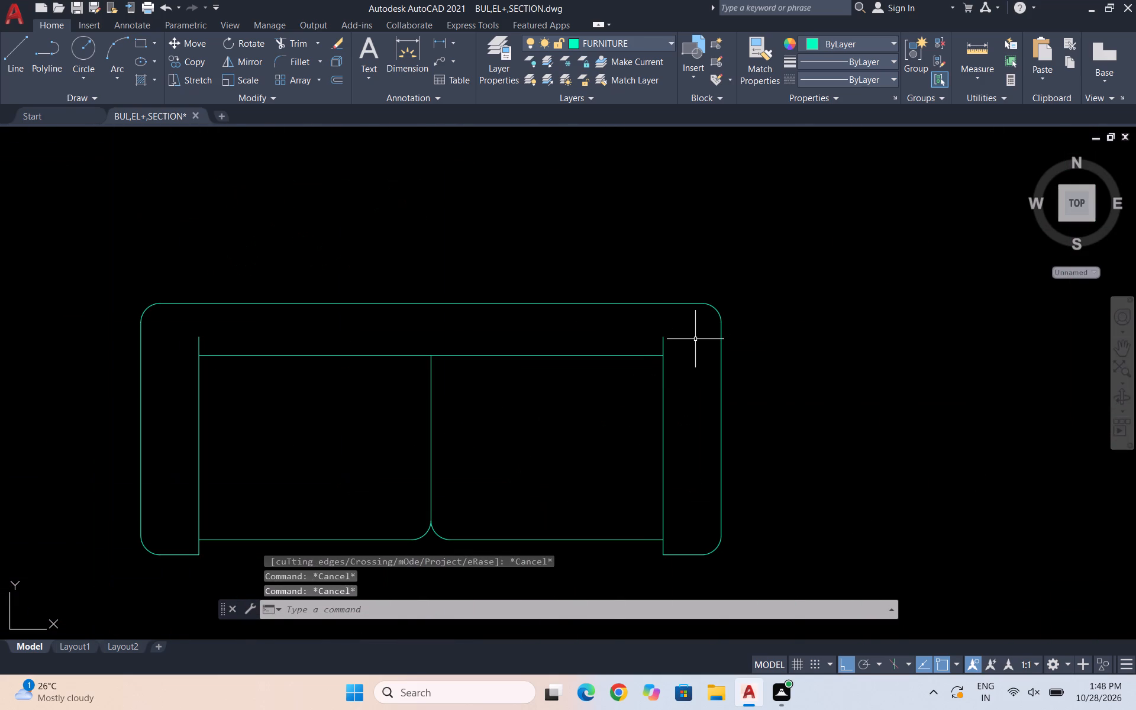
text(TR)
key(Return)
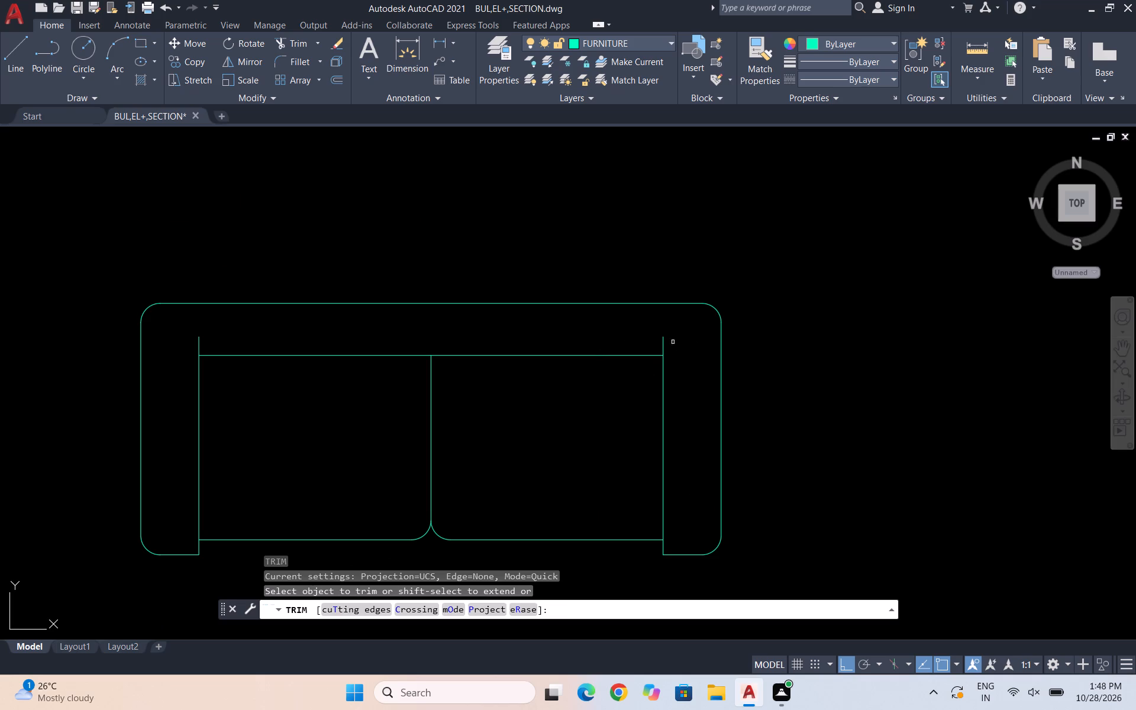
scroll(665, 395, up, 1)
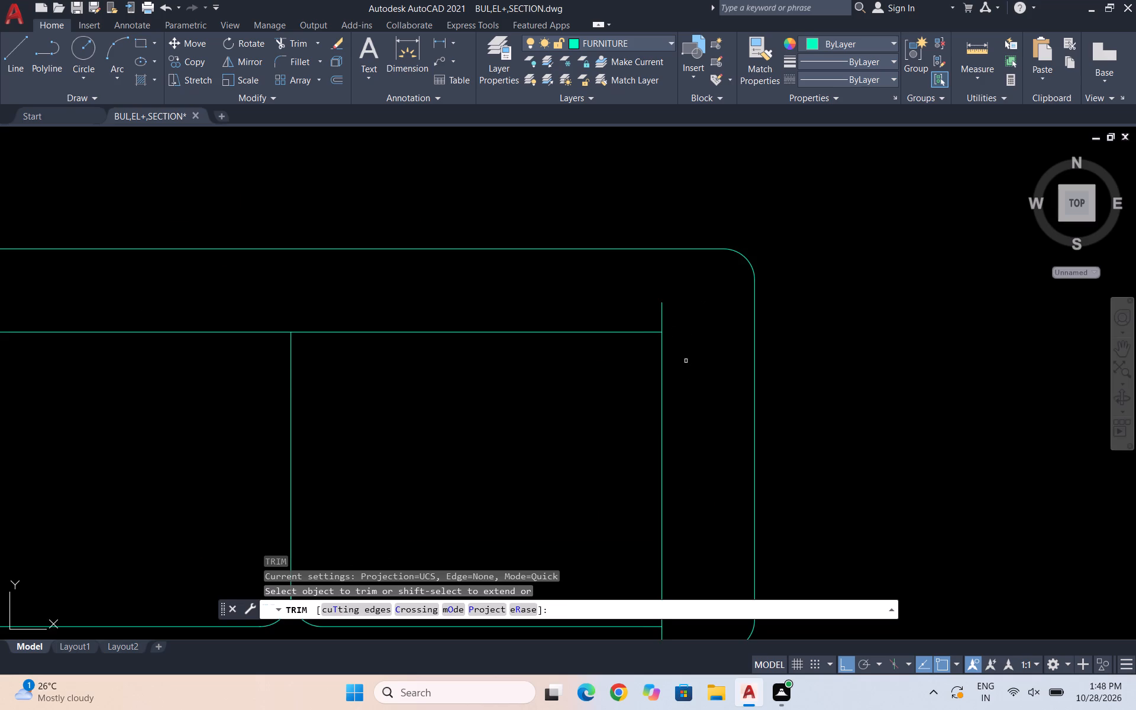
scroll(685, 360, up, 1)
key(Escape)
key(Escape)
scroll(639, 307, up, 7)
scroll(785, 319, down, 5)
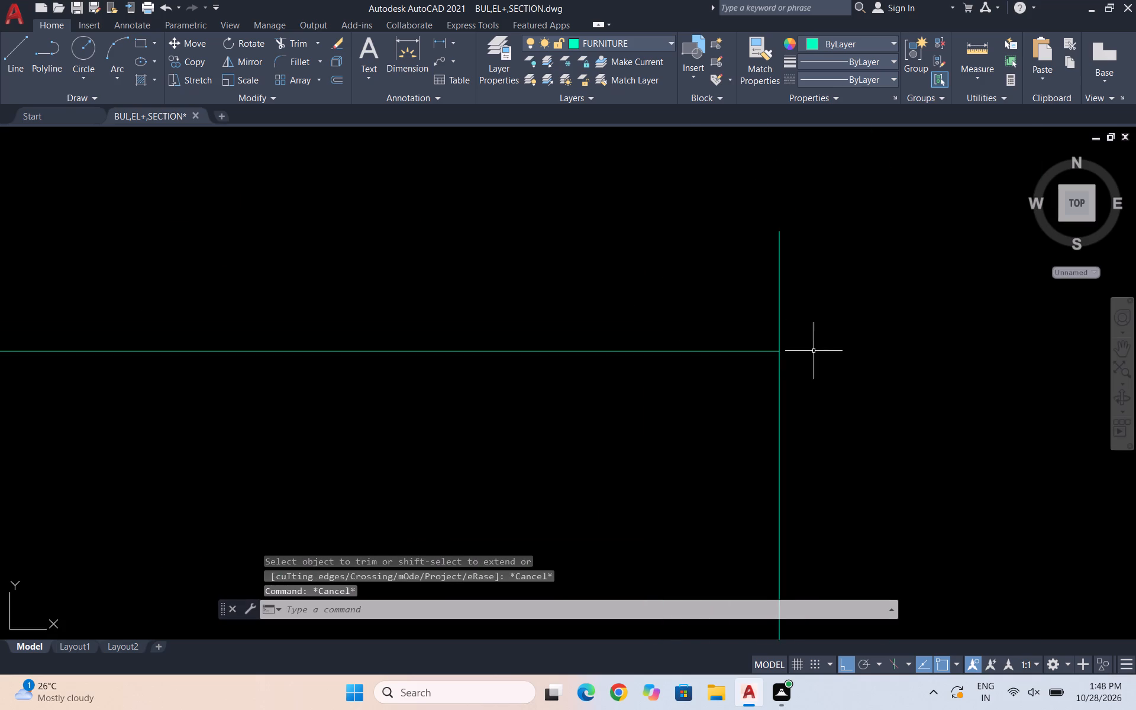
Replace the two-seat sofa's right armrest inner line with one from the armrest's front edge to the end of the backrest line.
scroll(799, 319, down, 4)
click(831, 422)
click(778, 421)
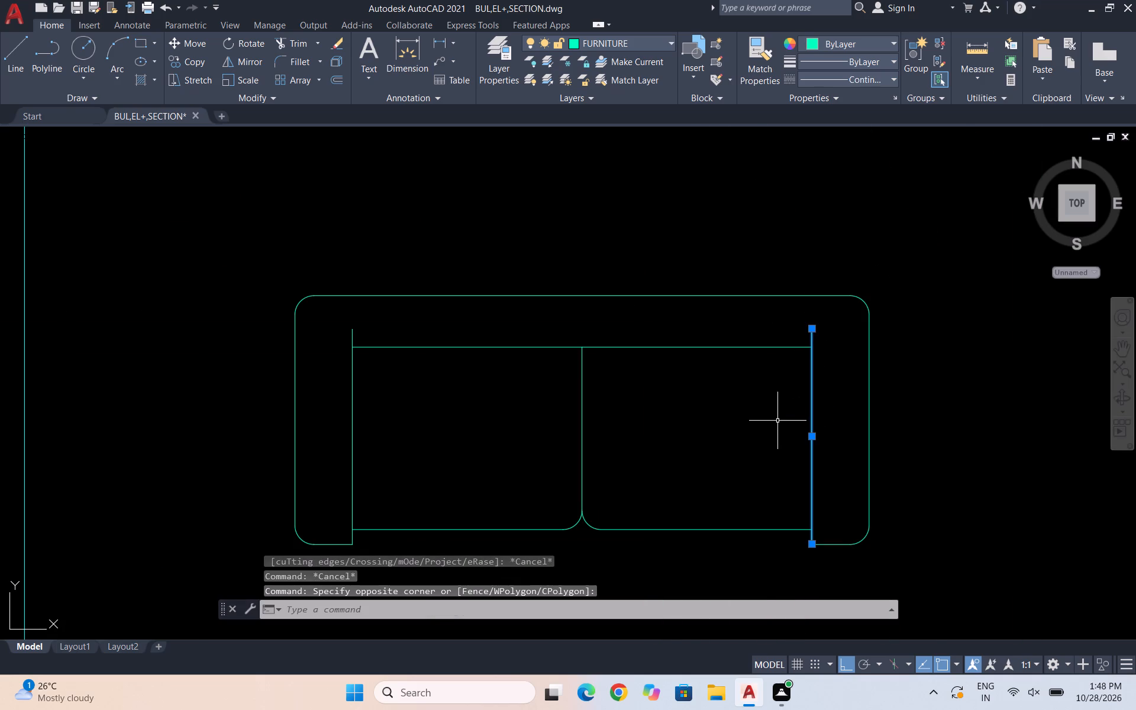
key(Delete)
key(Escape)
key(Escape)
key(l)
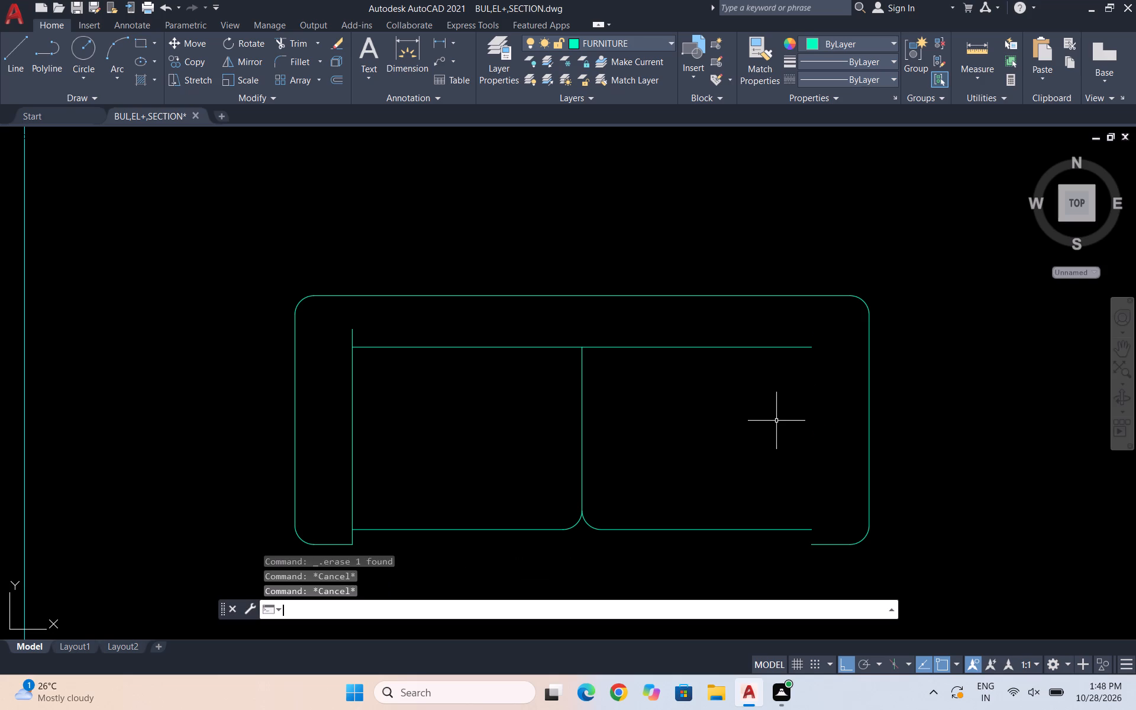
key(Return)
click(809, 547)
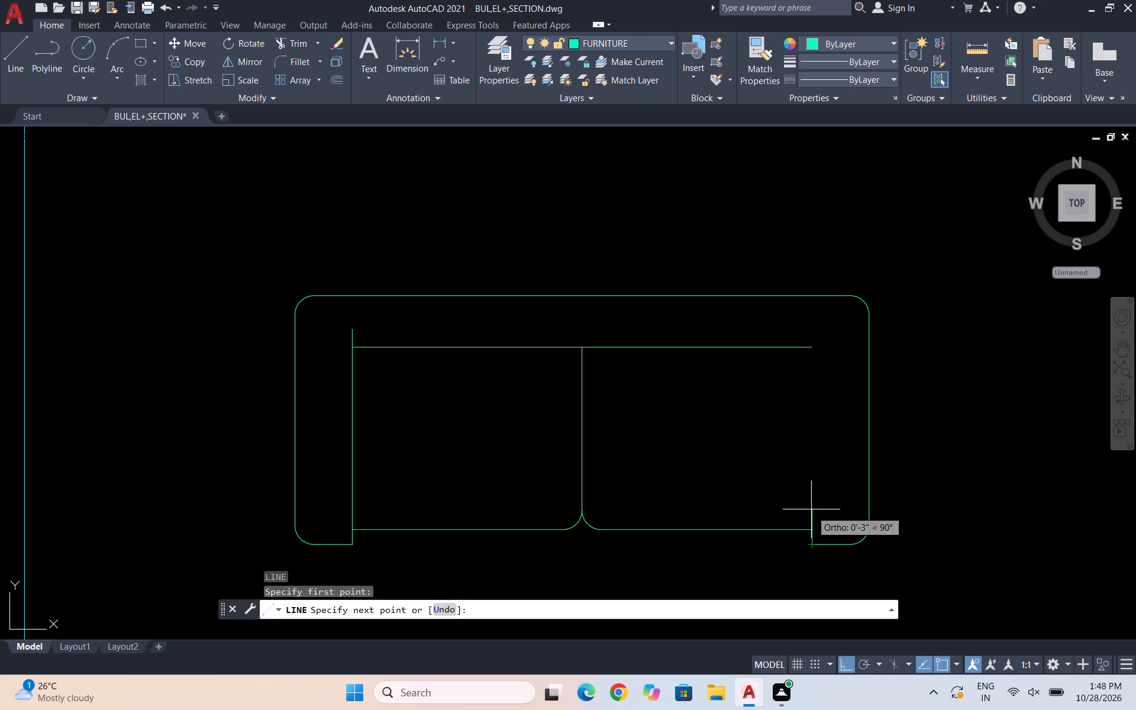
click(811, 346)
key(Escape)
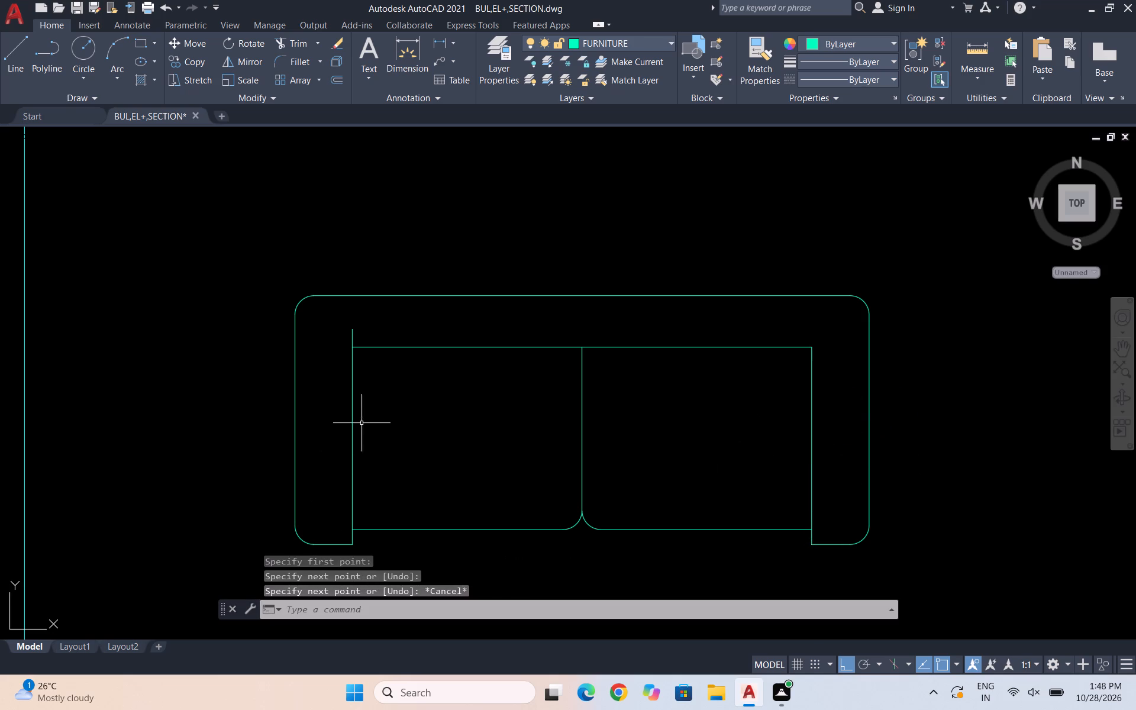
Replace the two-seat sofa's left armrest inner line with one from the armrest's front edge to the end of the backrest line.
scroll(364, 424, up, 1)
drag(359, 436, 346, 431)
click(299, 396)
key(Delete)
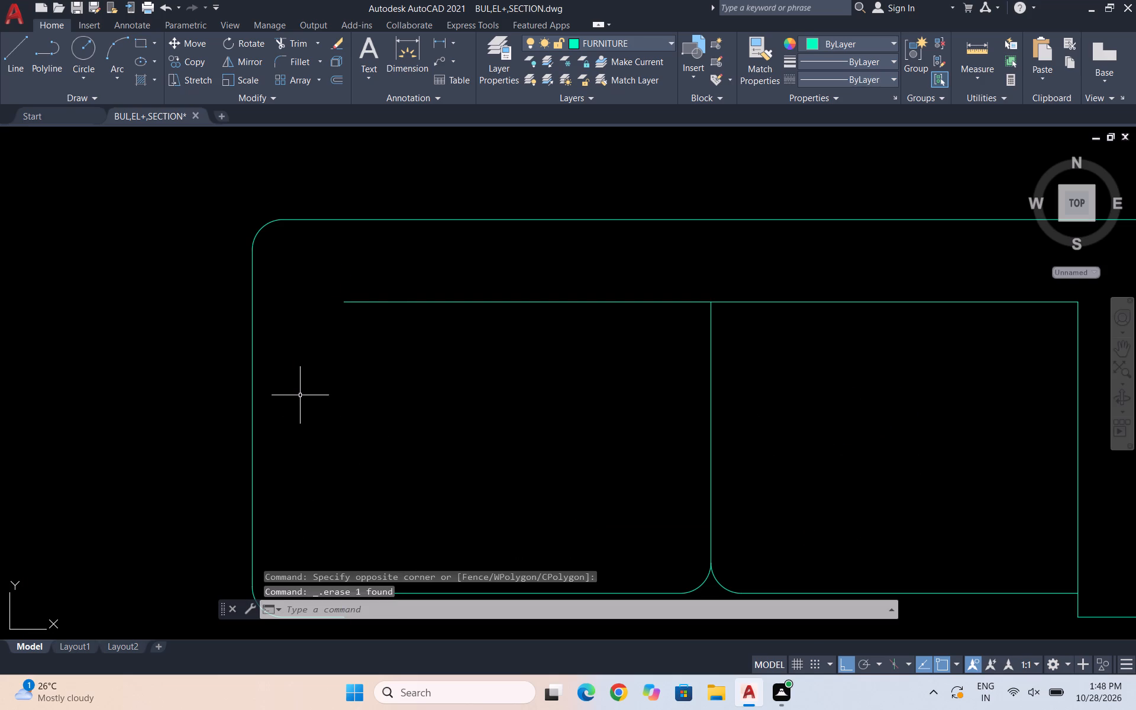
key(l)
key(Return)
scroll(457, 345, down, 3)
scroll(430, 380, up, 3)
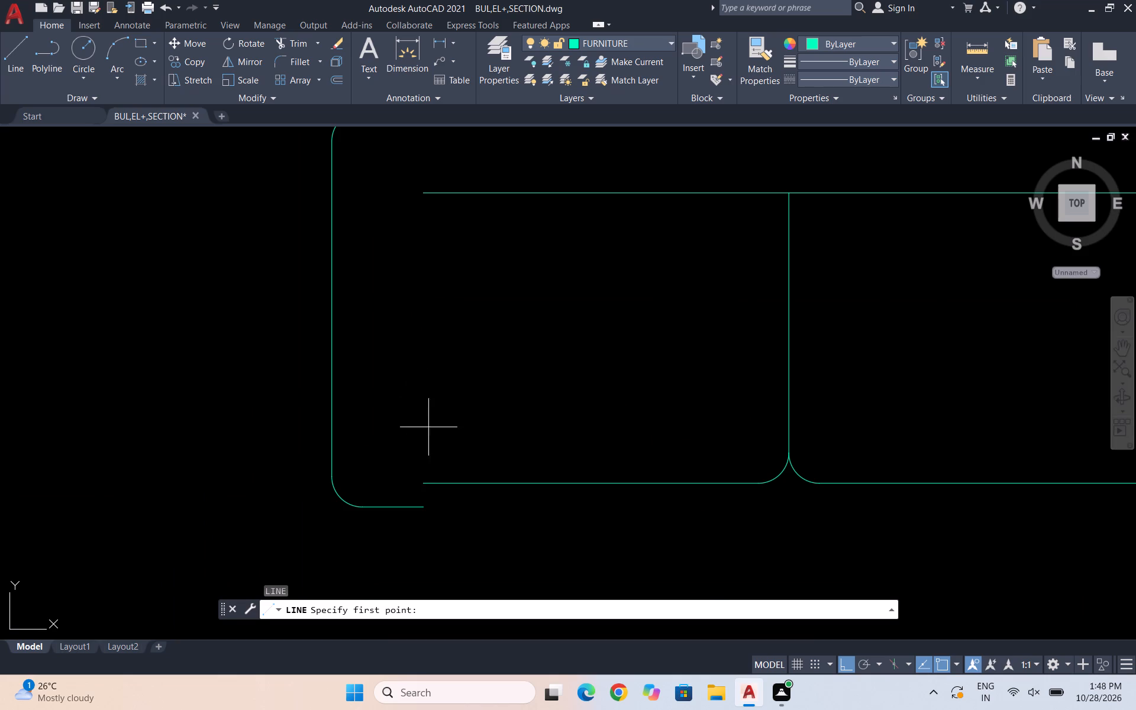
click(423, 505)
click(424, 193)
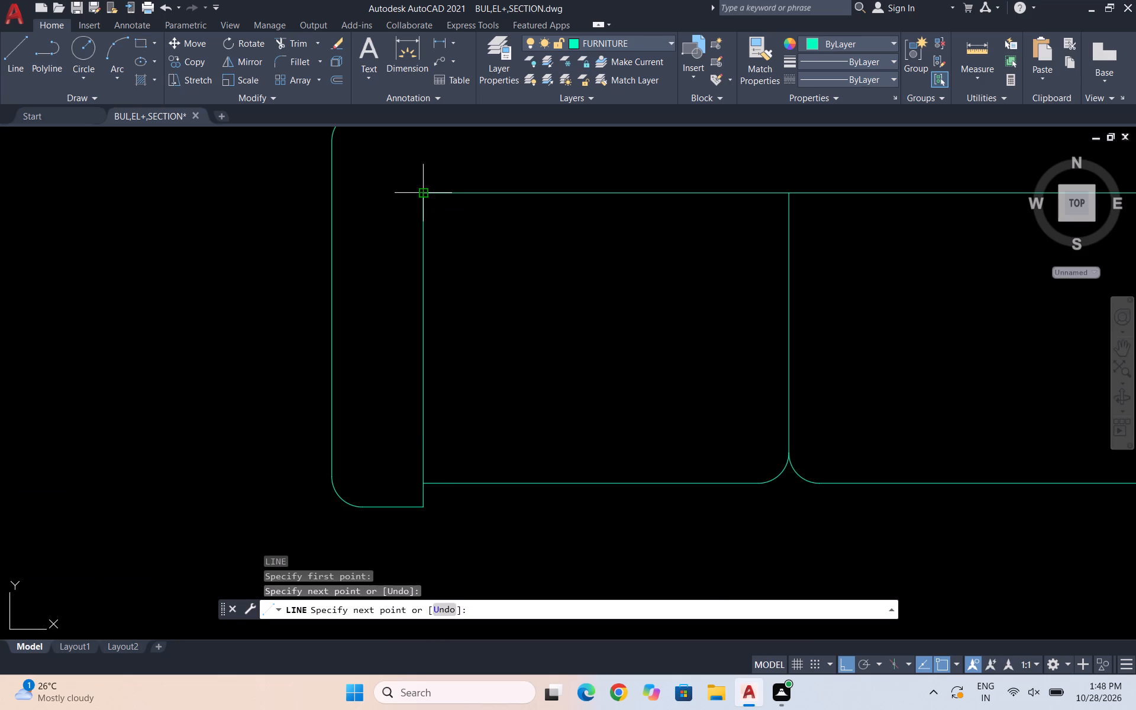
key(Escape)
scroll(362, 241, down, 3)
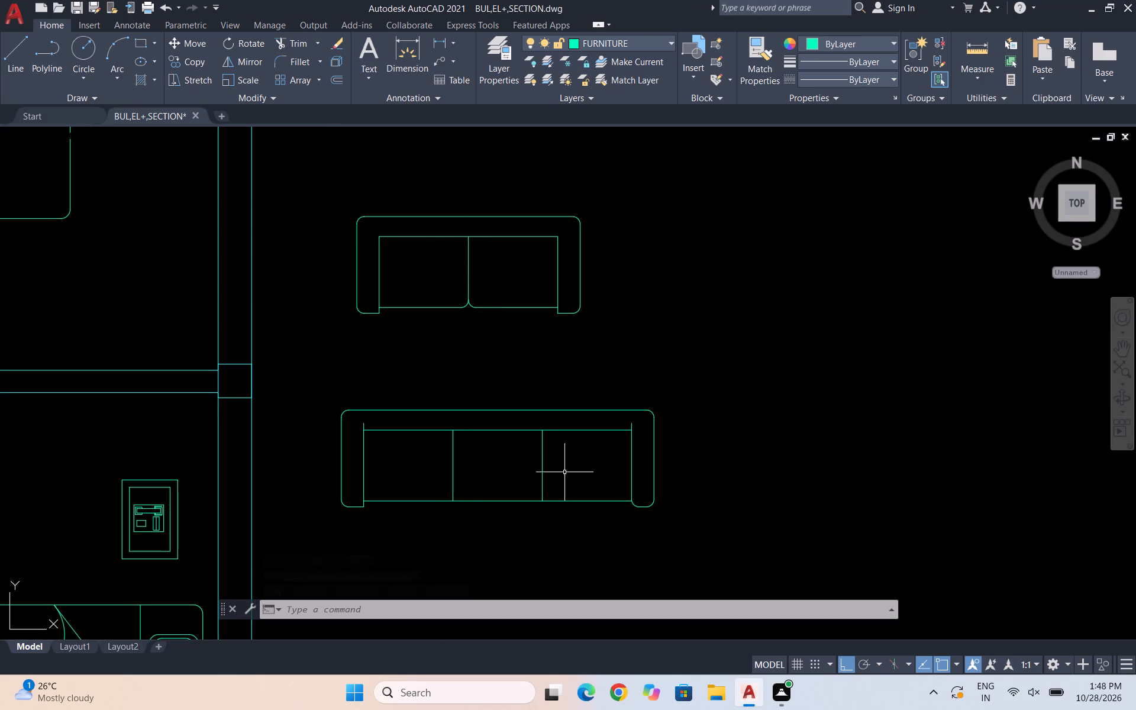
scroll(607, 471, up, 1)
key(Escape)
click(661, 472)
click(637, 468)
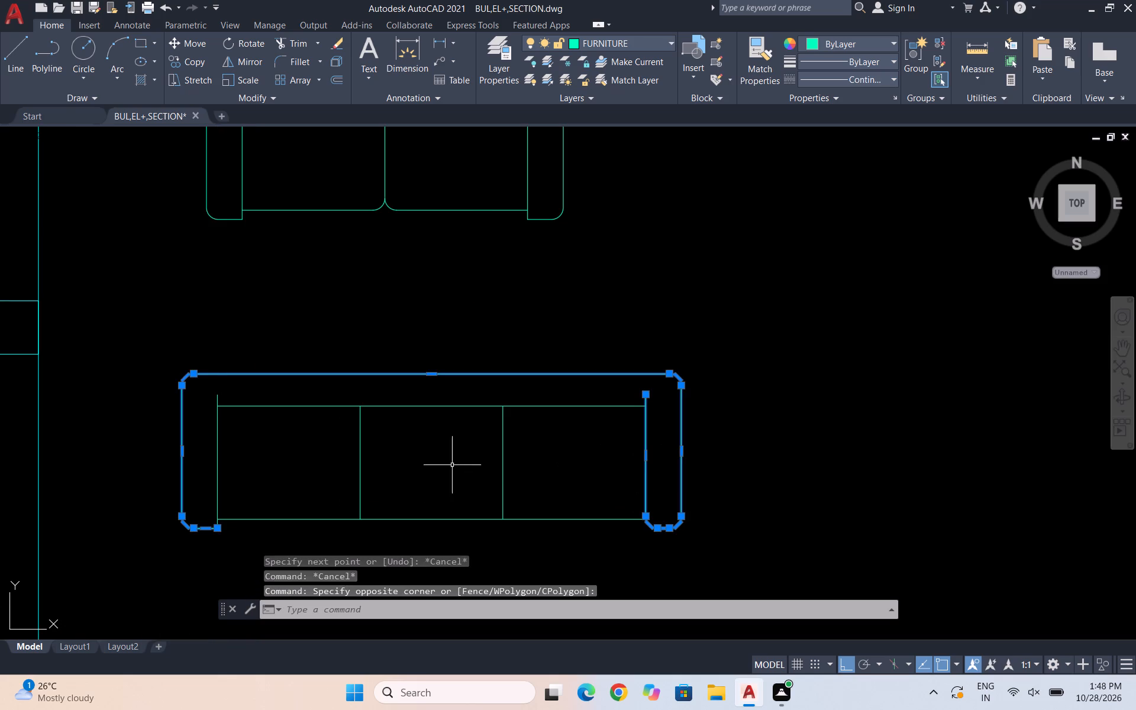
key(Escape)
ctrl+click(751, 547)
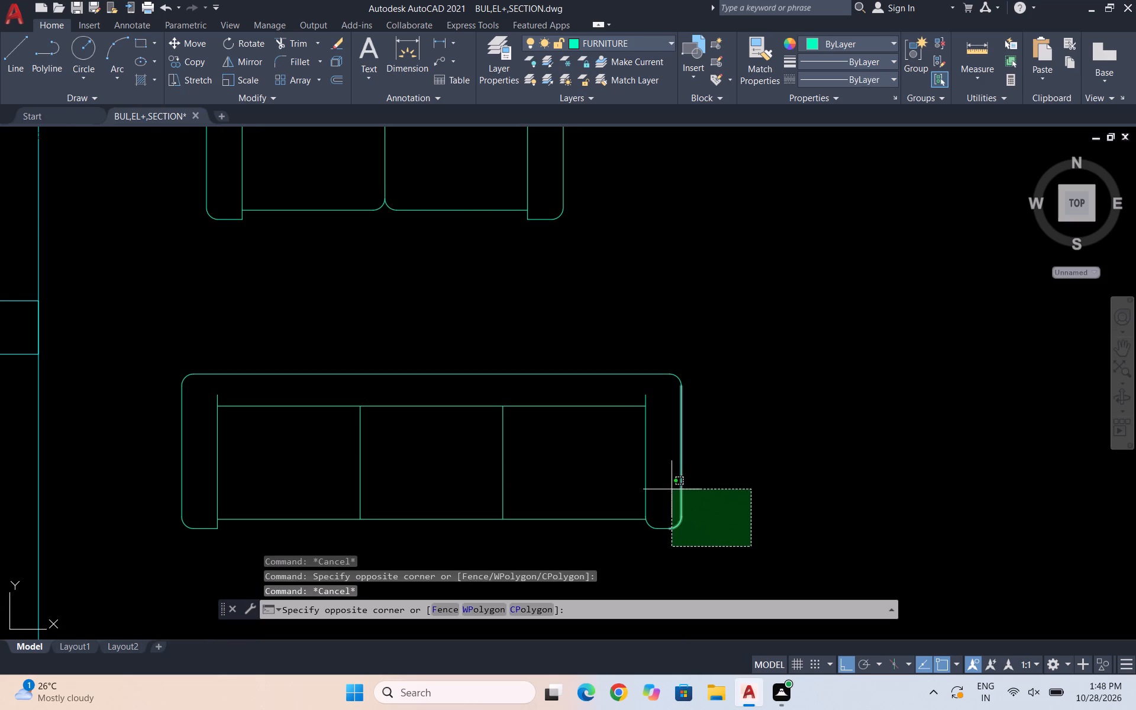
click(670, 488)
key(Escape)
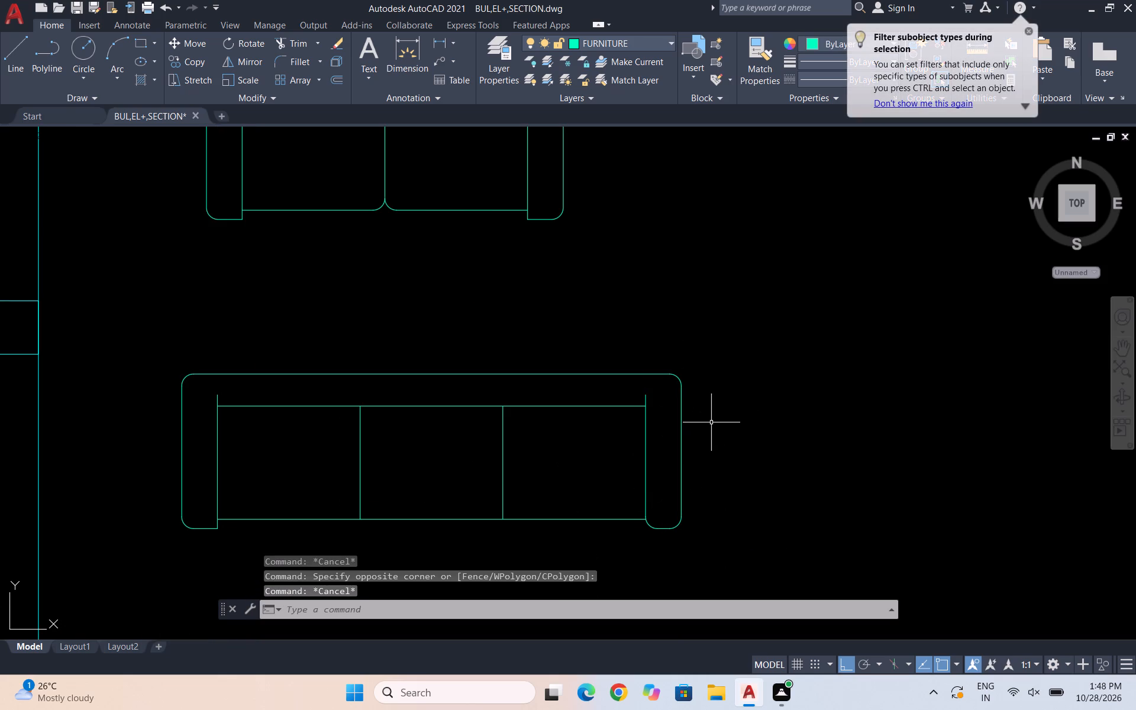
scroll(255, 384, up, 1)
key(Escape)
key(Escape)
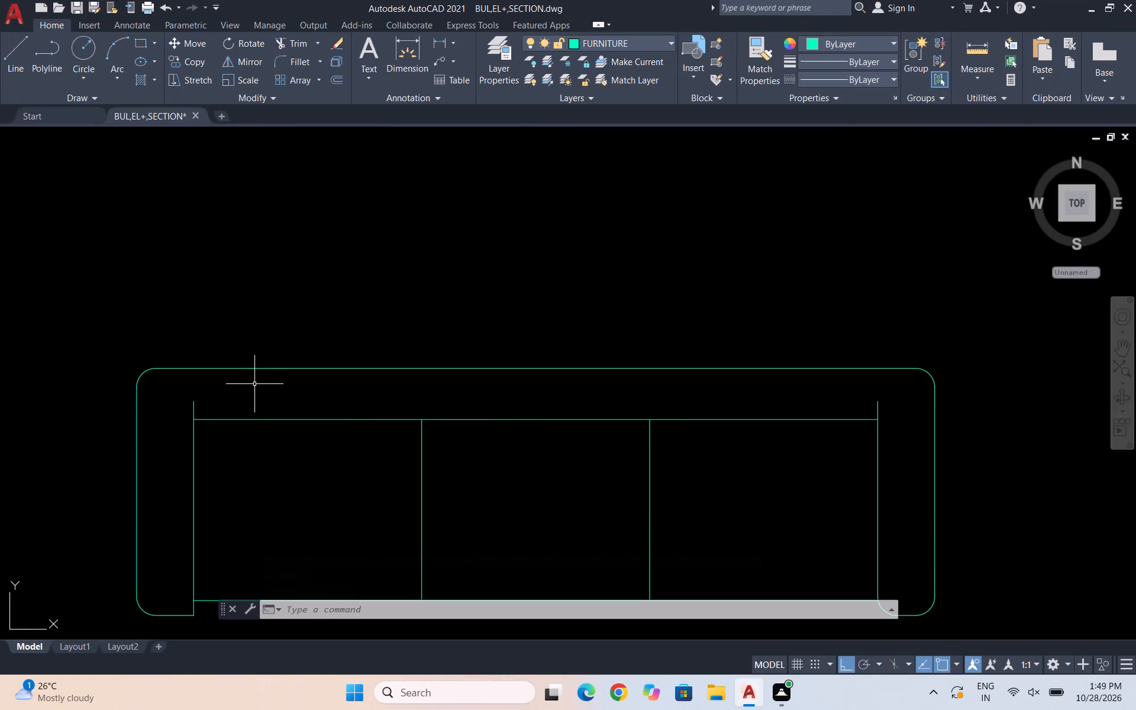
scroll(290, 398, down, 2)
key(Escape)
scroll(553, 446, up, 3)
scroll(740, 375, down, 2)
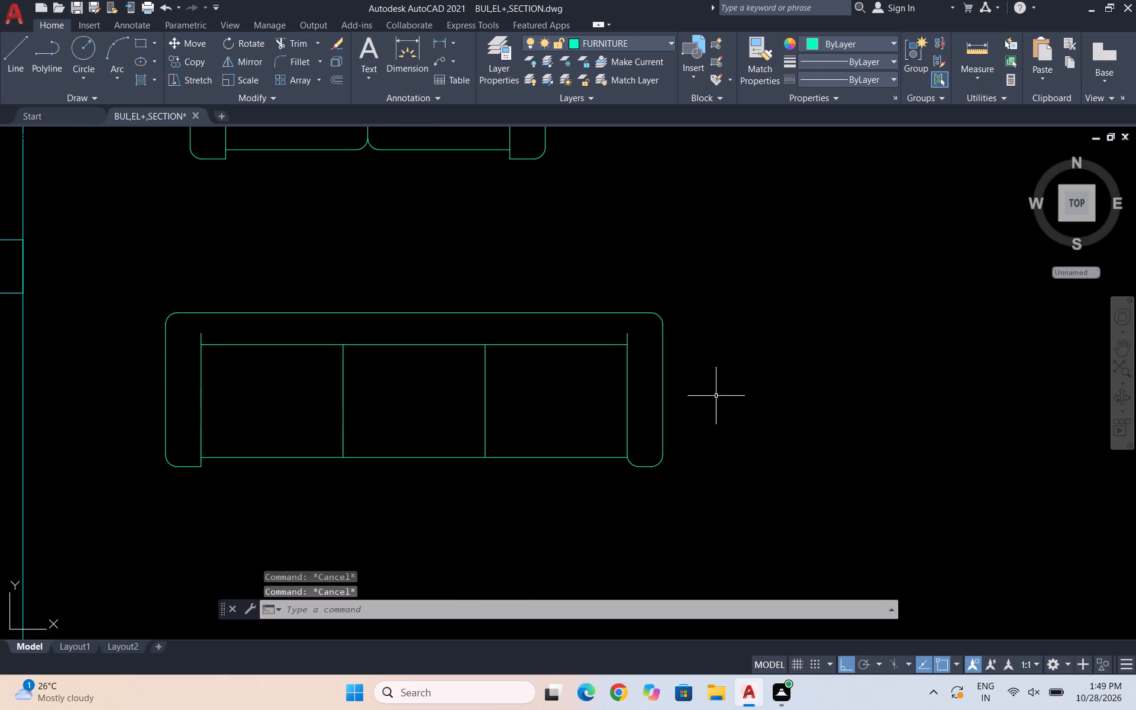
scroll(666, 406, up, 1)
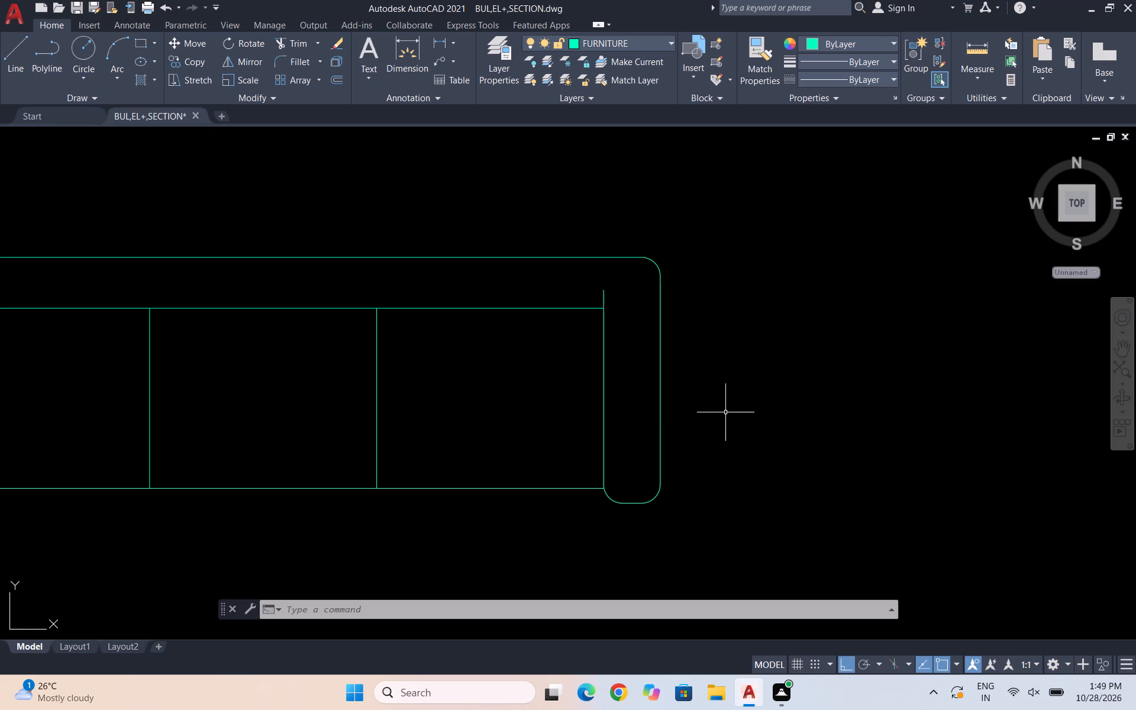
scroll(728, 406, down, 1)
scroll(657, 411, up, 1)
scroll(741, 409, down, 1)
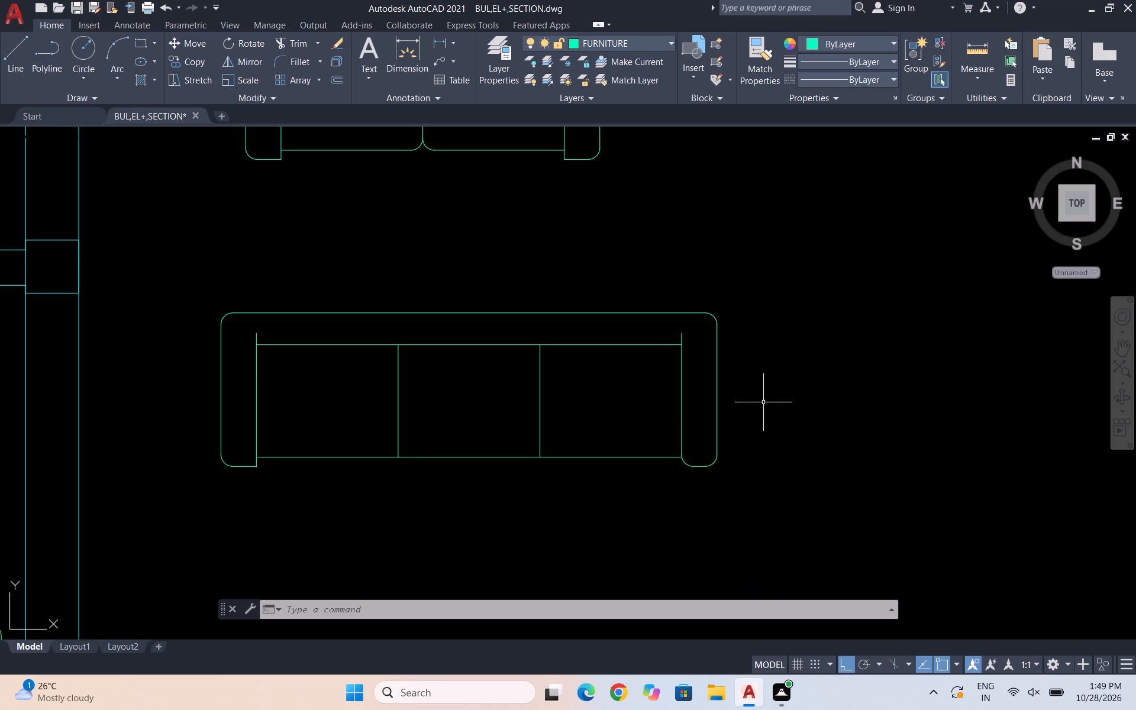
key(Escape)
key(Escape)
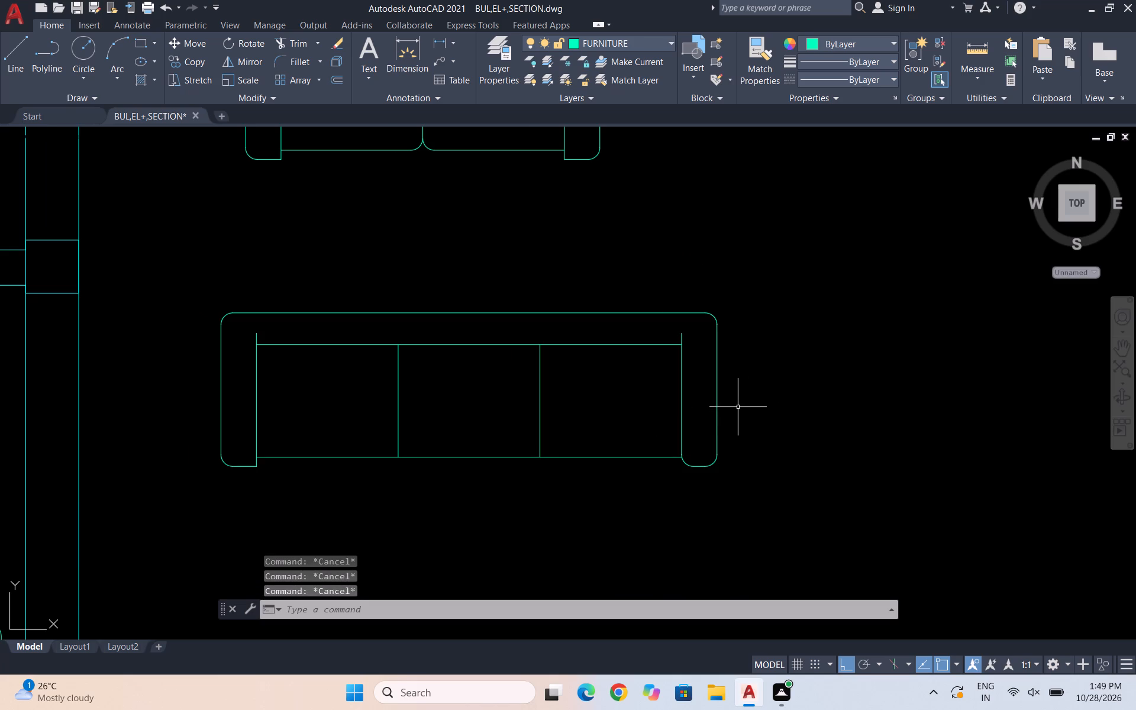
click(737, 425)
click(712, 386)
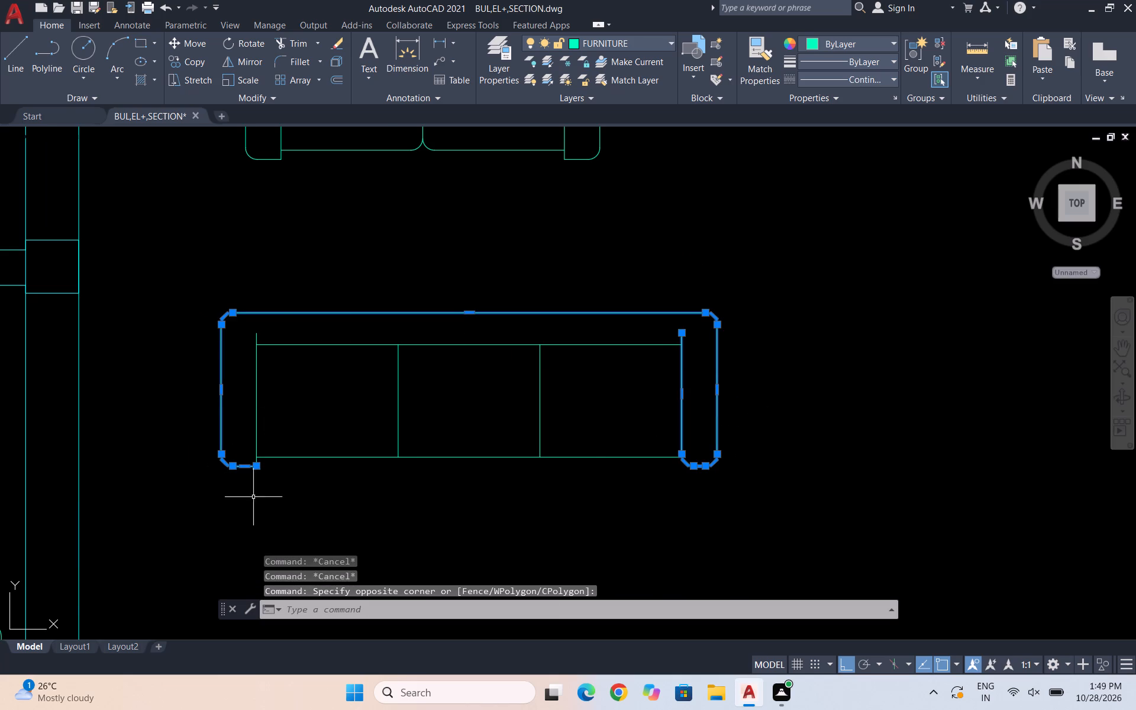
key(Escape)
Replace the three-seat sofa's left armrest inner line with one from the armrest's front edge to the end of the backrest line.
click(307, 429)
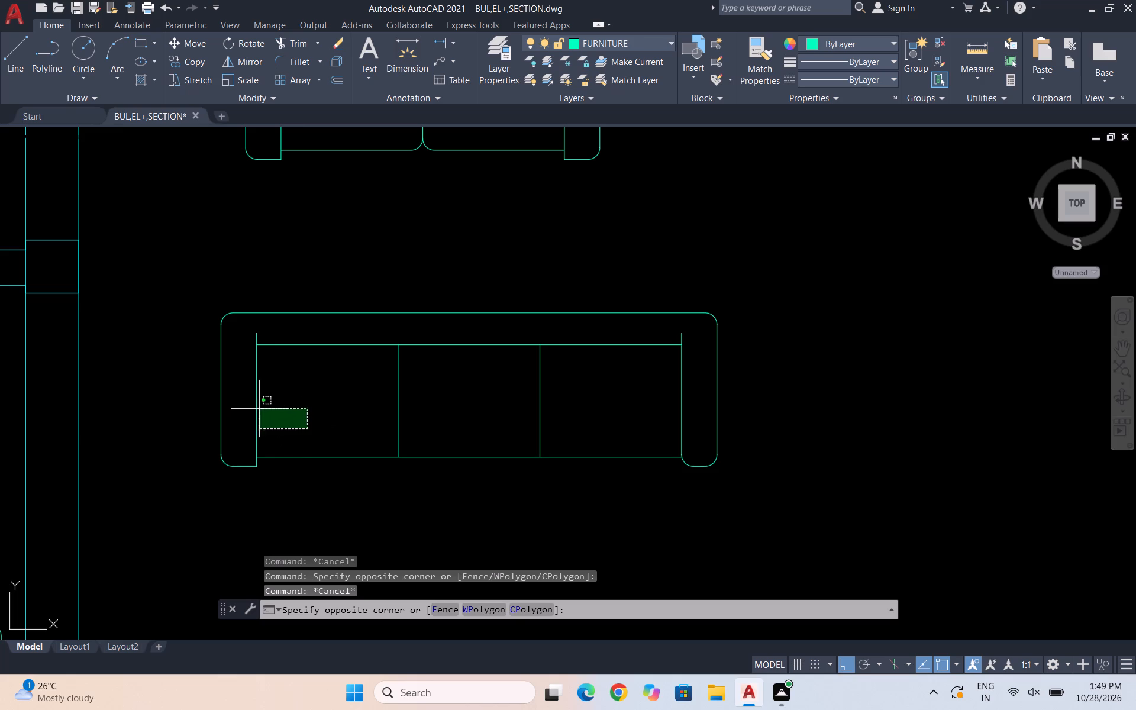
click(246, 392)
key(Delete)
key(Escape)
key(Escape)
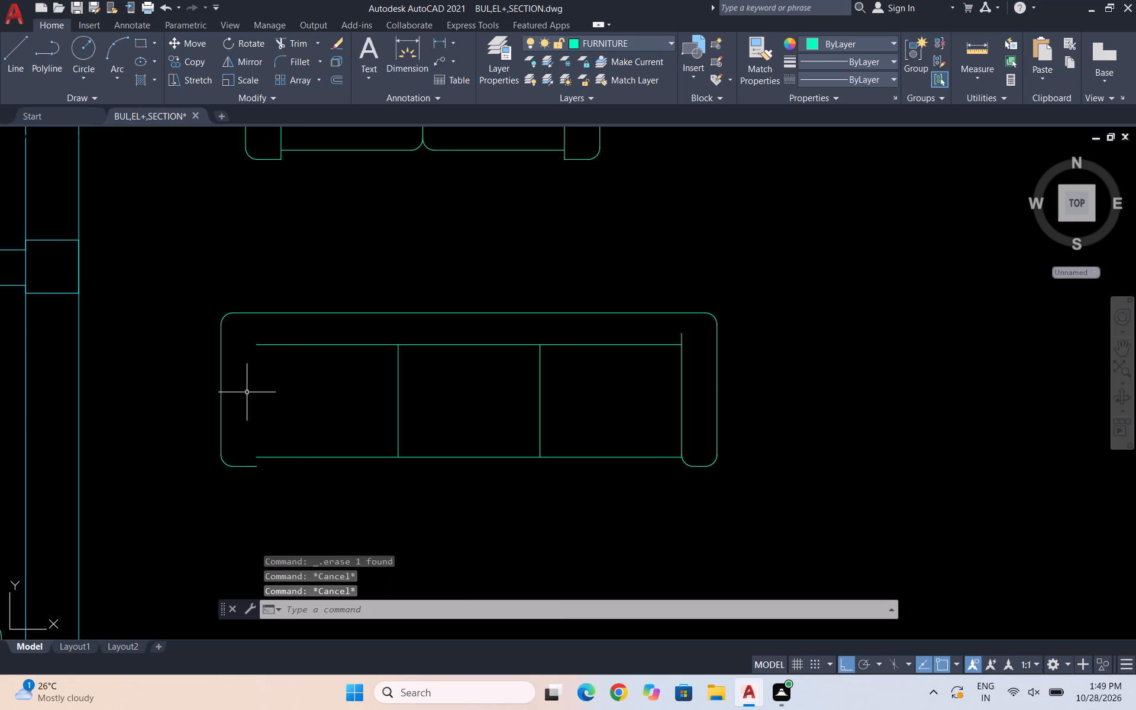
key(l)
key(Return)
scroll(260, 476, up, 3)
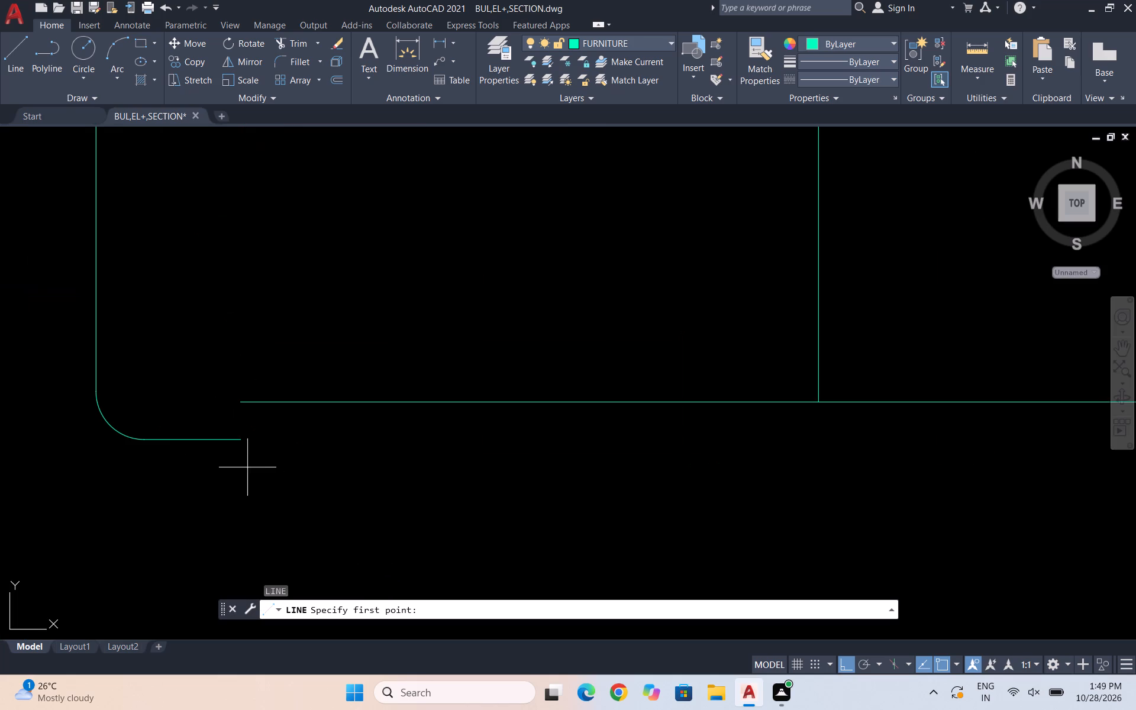
click(240, 441)
scroll(240, 440, down, 3)
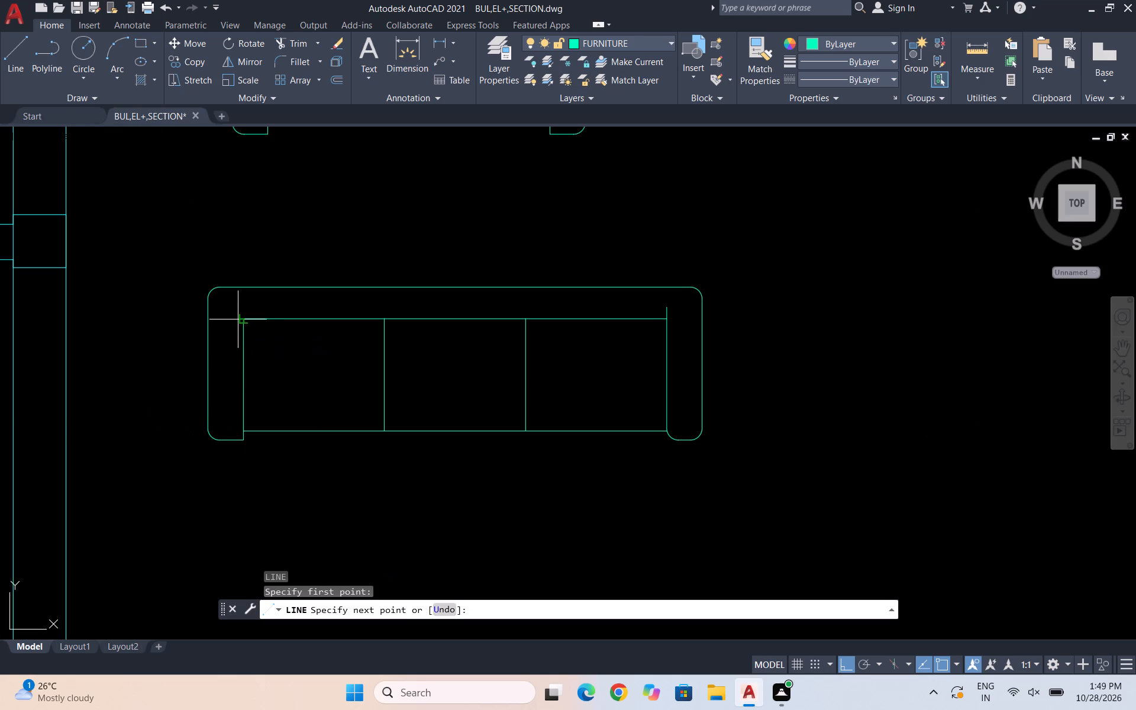
click(247, 318)
key(Escape)
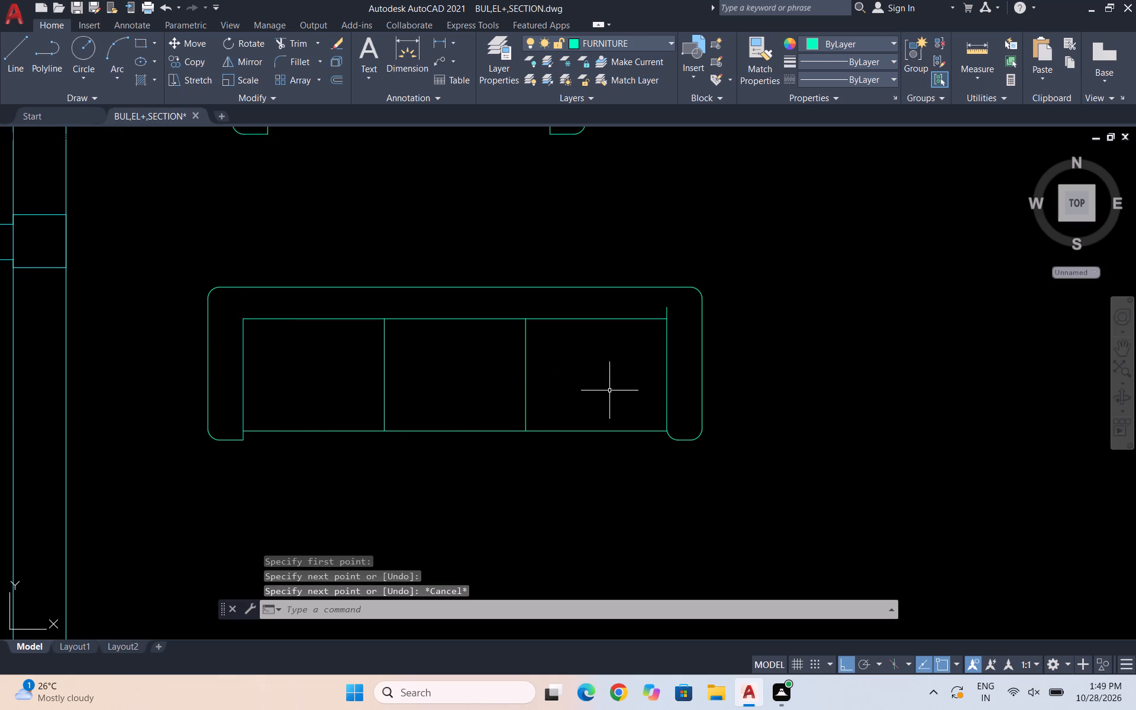
Explode the three-seat sofa's outer outline polyline into separate segments.
click(678, 377)
click(624, 377)
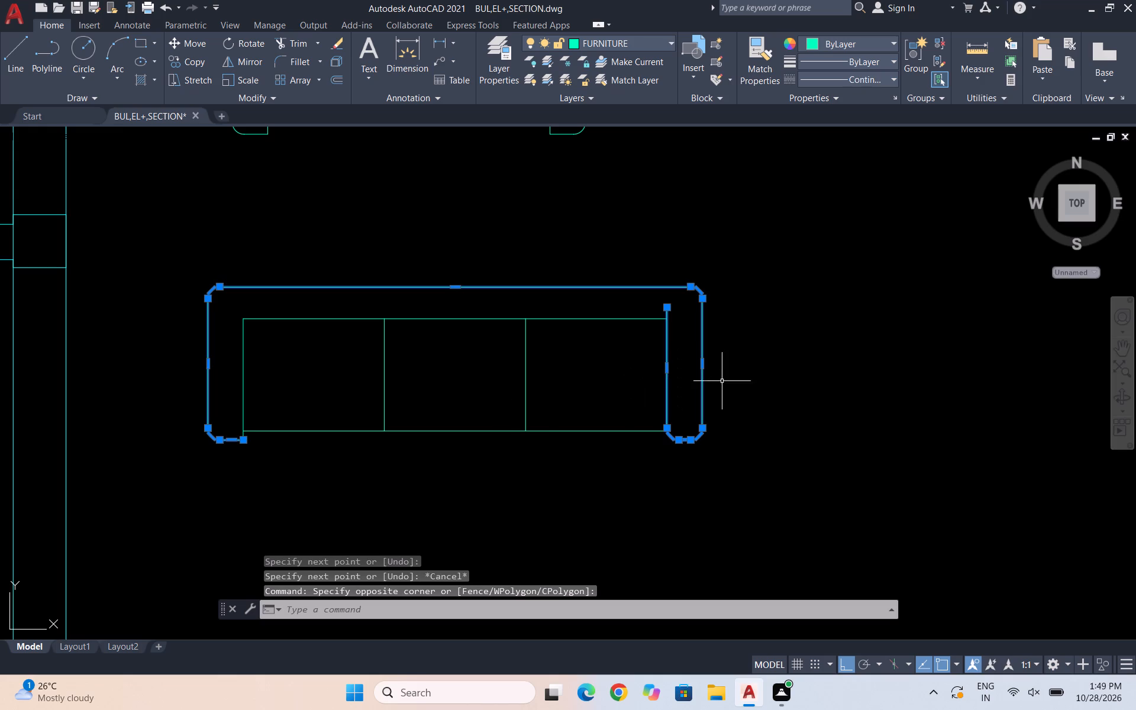
key(x)
key(Return)
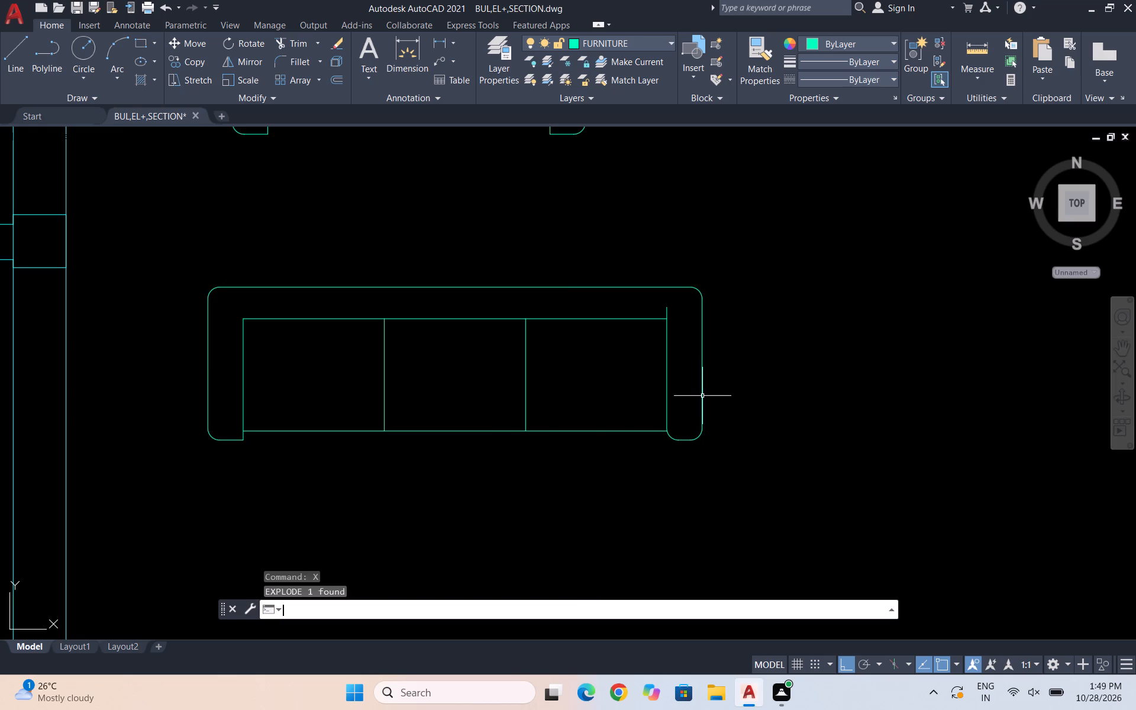
Replace the three-seat sofa's right armrest inner line with one from the armrest's front curve to the end of the backrest line.
scroll(669, 385, up, 1)
click(688, 385)
click(635, 369)
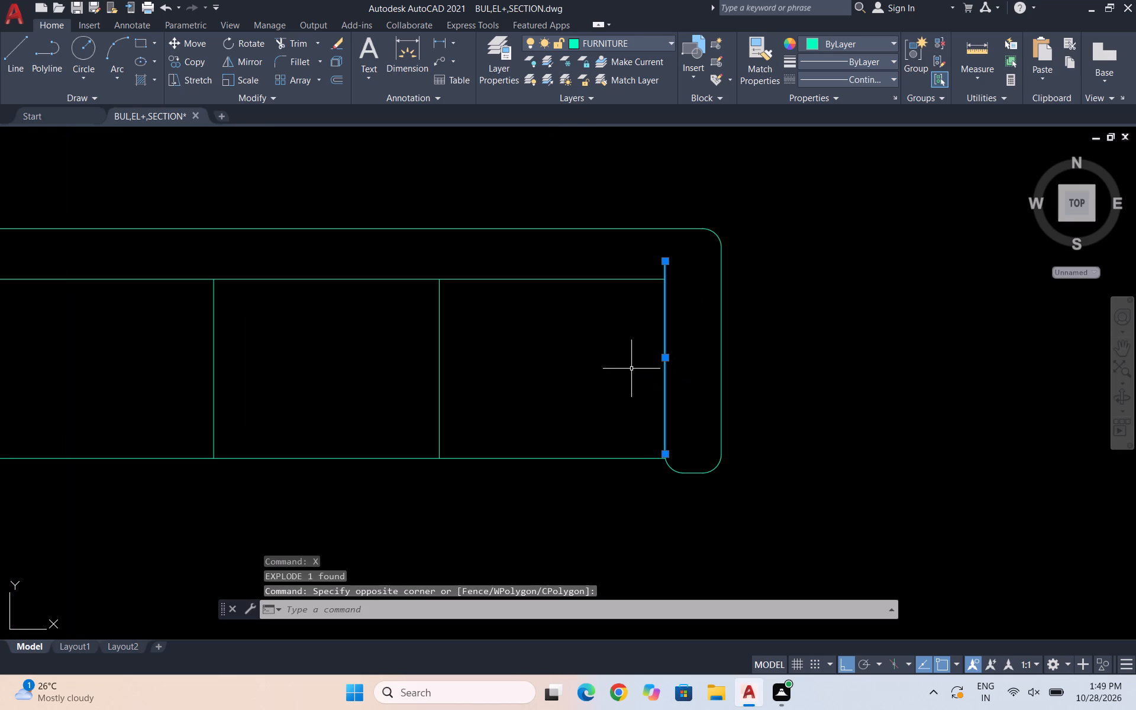
key(Delete)
key(Escape)
key(l)
key(Return)
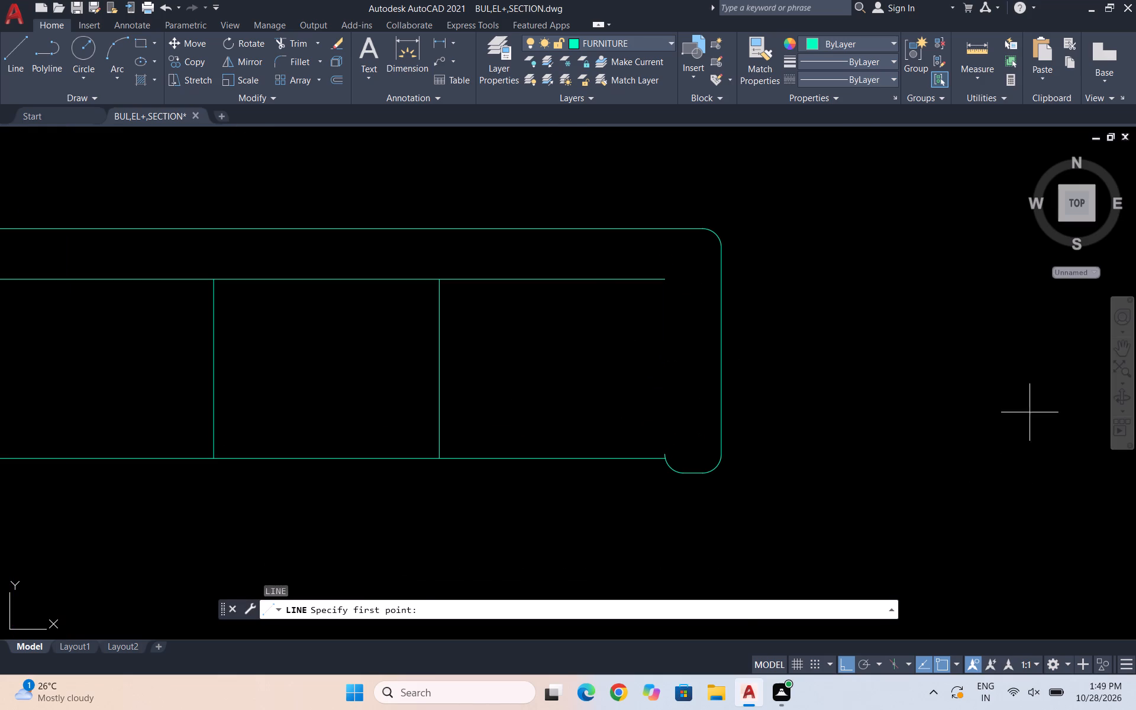
scroll(674, 438, up, 2)
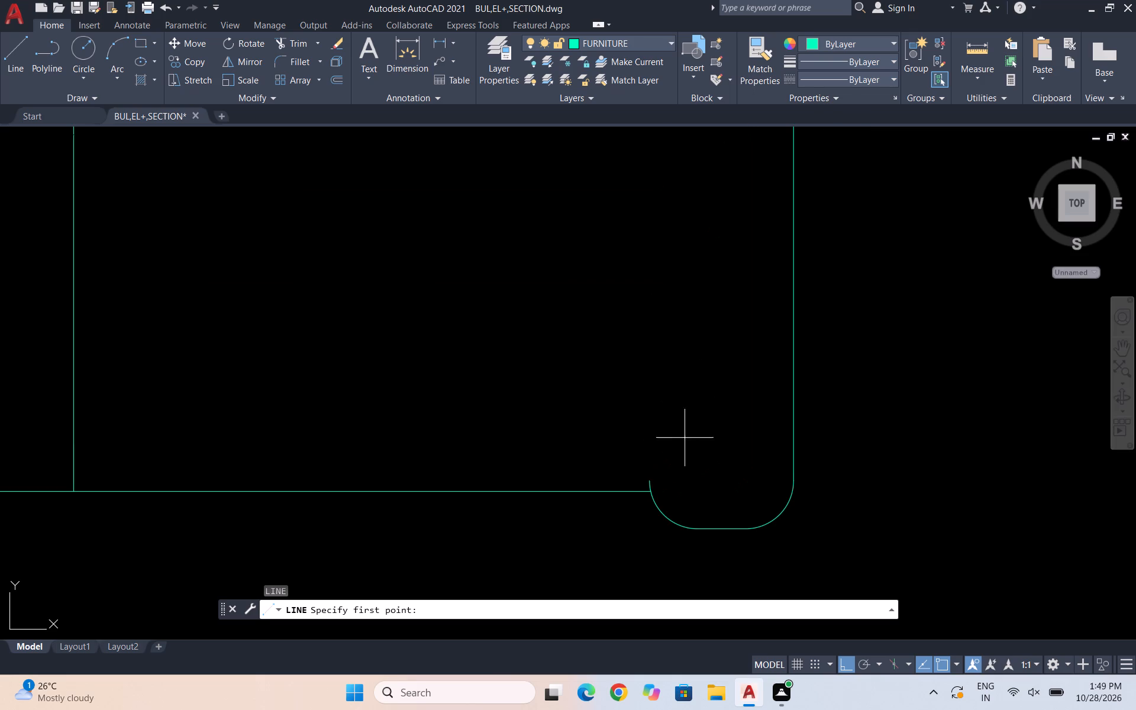
click(651, 478)
scroll(650, 430, down, 3)
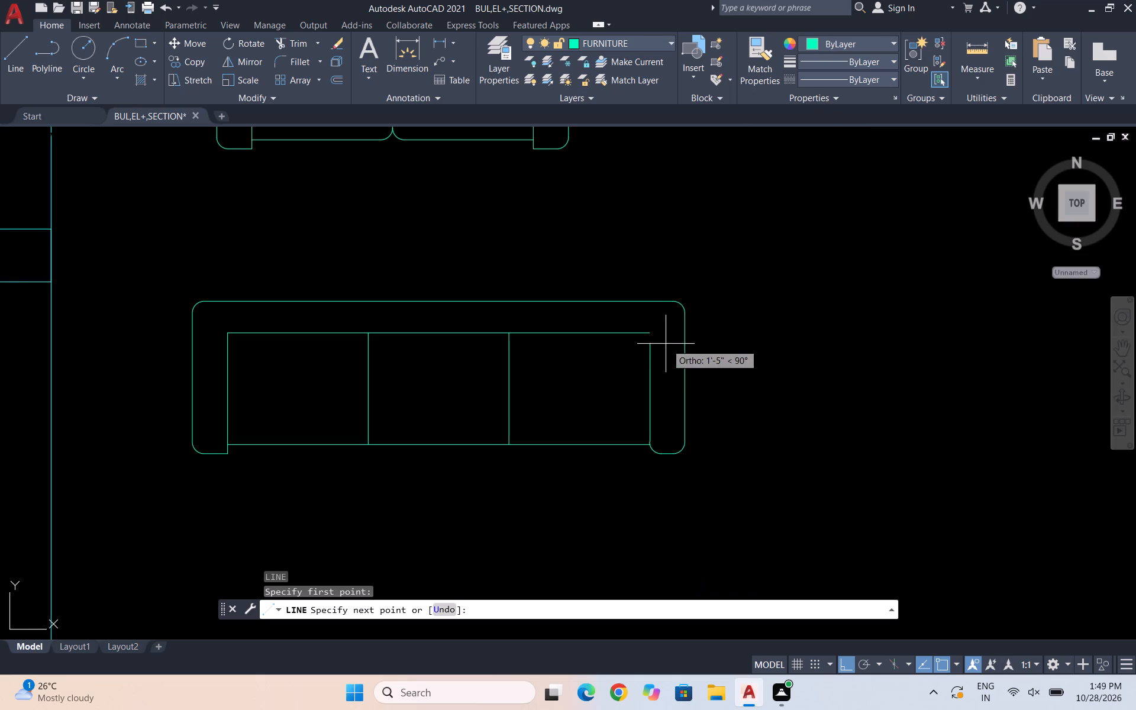
click(651, 335)
key(Escape)
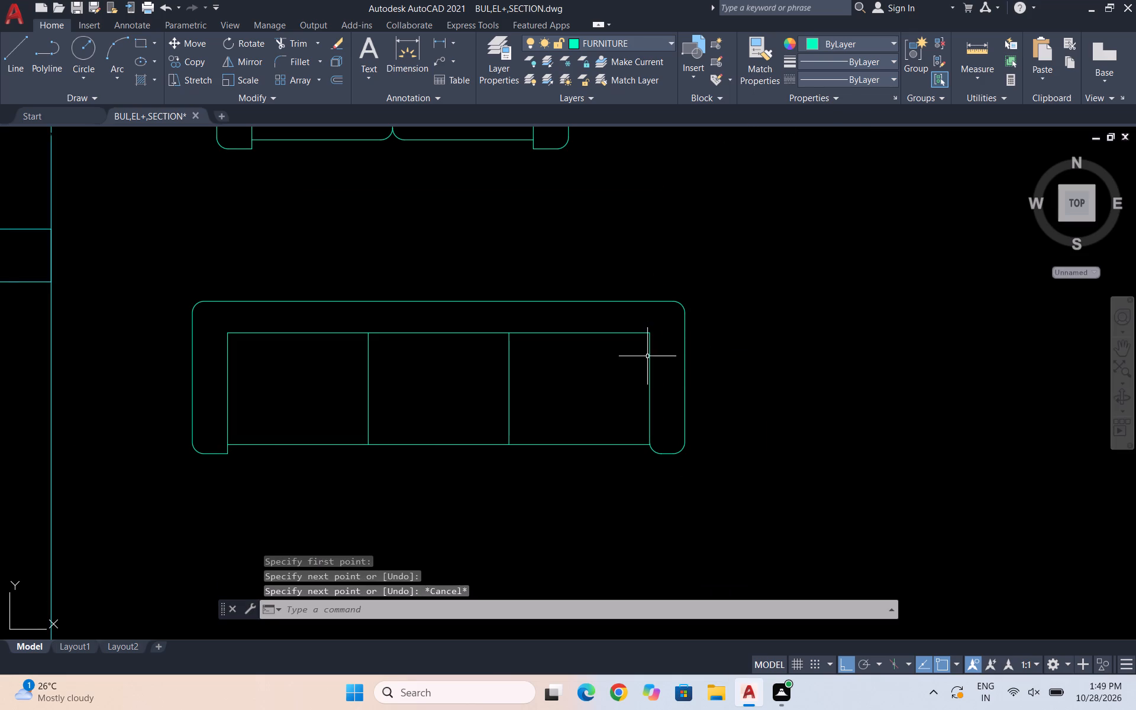
Fillet the front corner of the three-seat sofa's left seat where its front line meets the first divider, at 2" radius.
scroll(709, 388, down, 1)
scroll(608, 356, up, 1)
scroll(542, 390, down, 2)
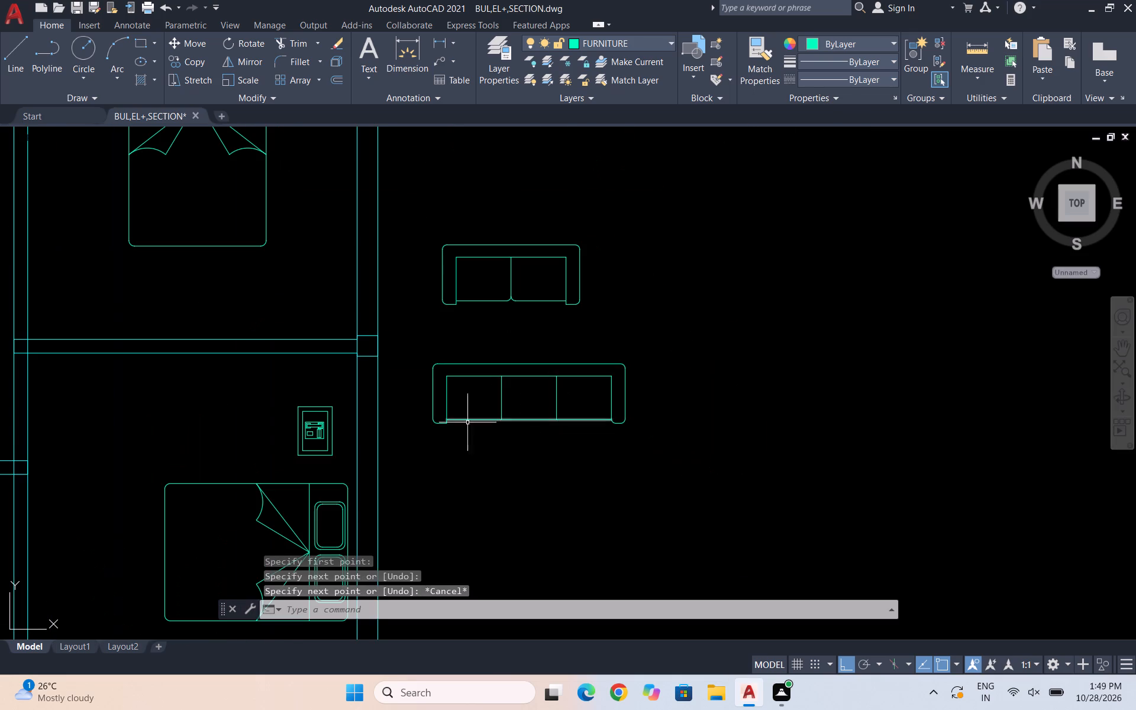
scroll(427, 398, up, 1)
scroll(602, 388, down, 1)
scroll(776, 321, down, 1)
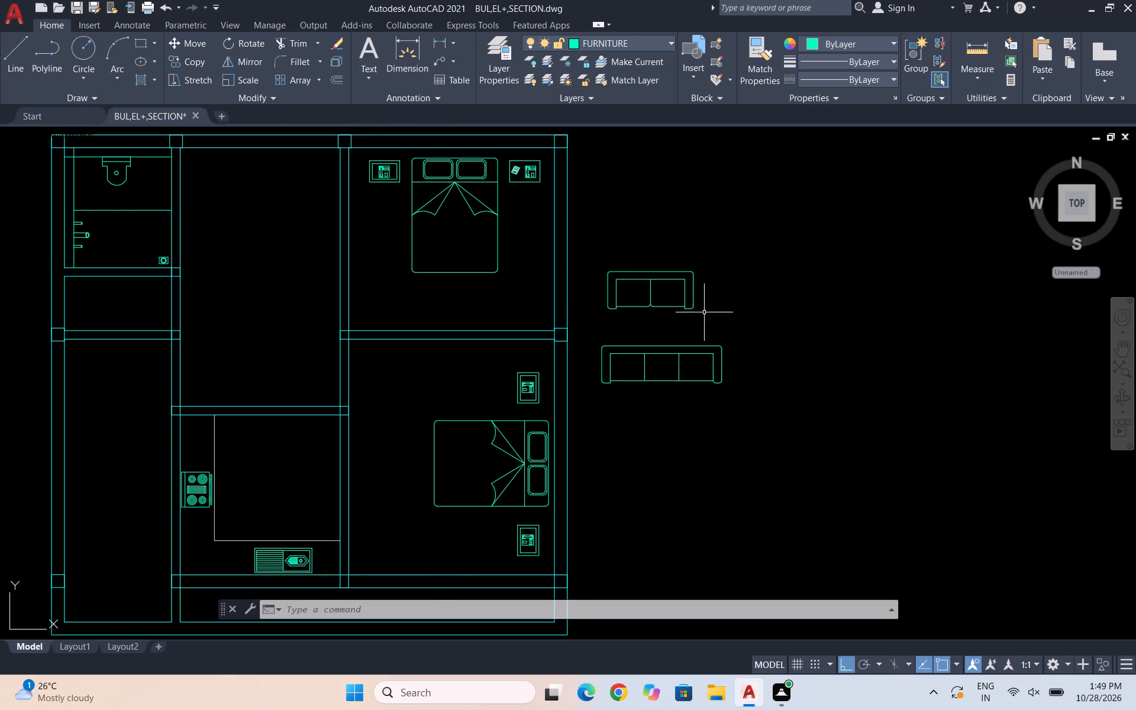
scroll(802, 275, down, 1)
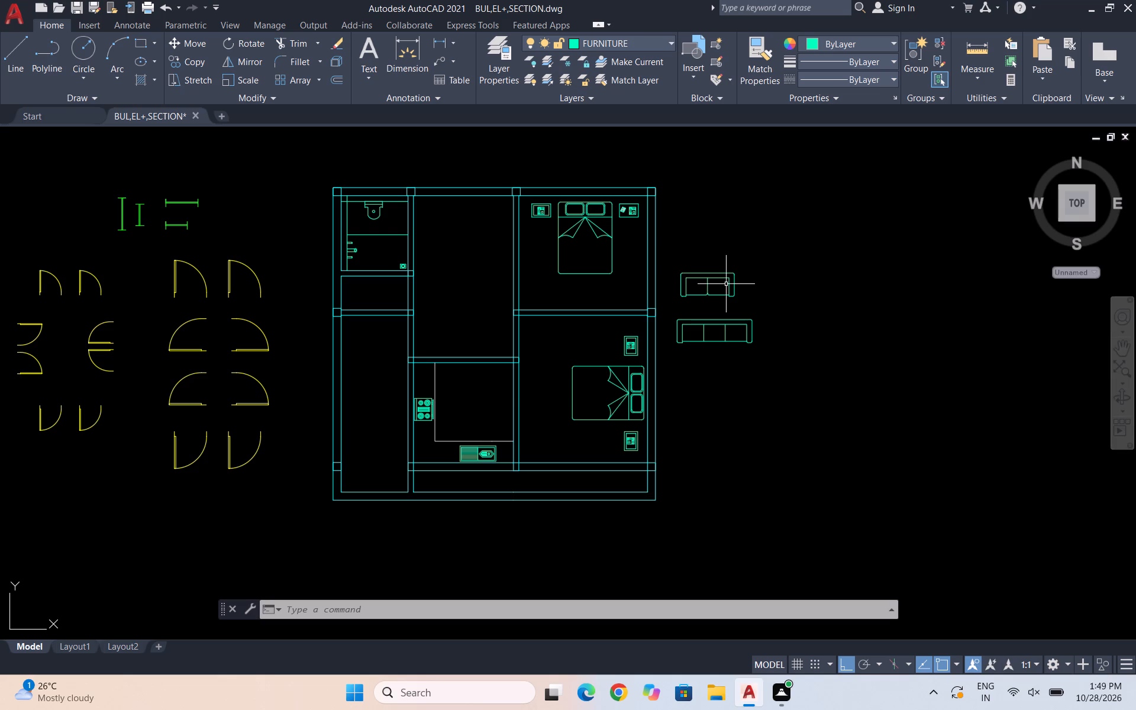
key(f)
key(Return)
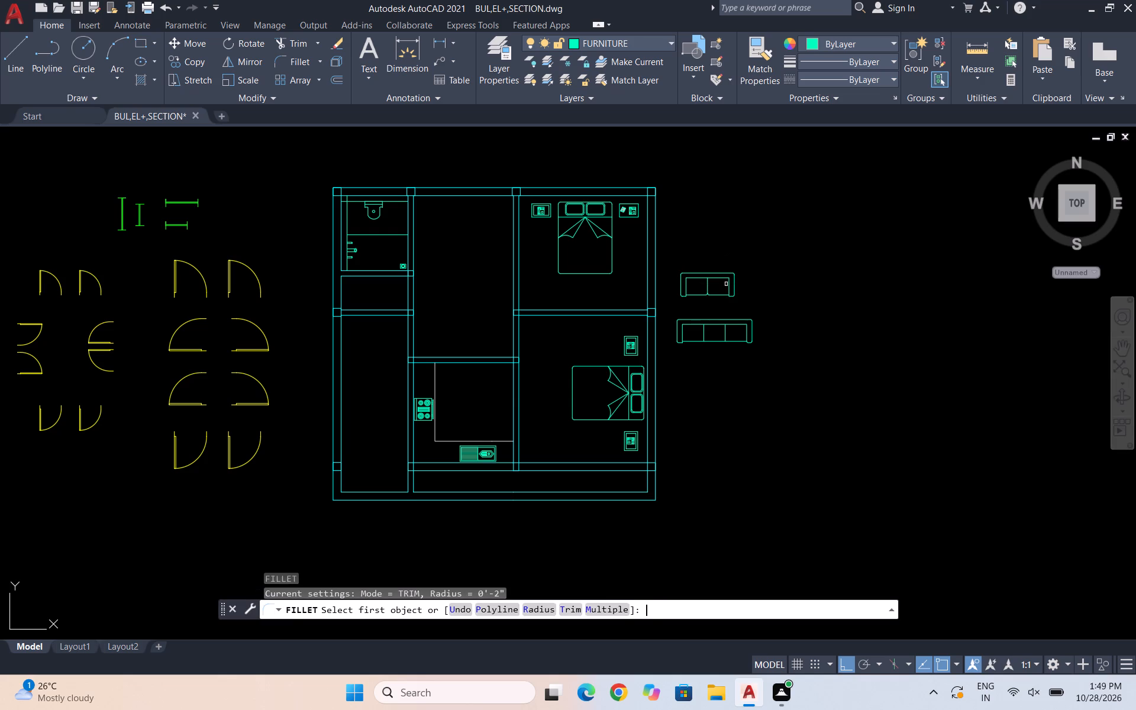
scroll(719, 352, up, 3)
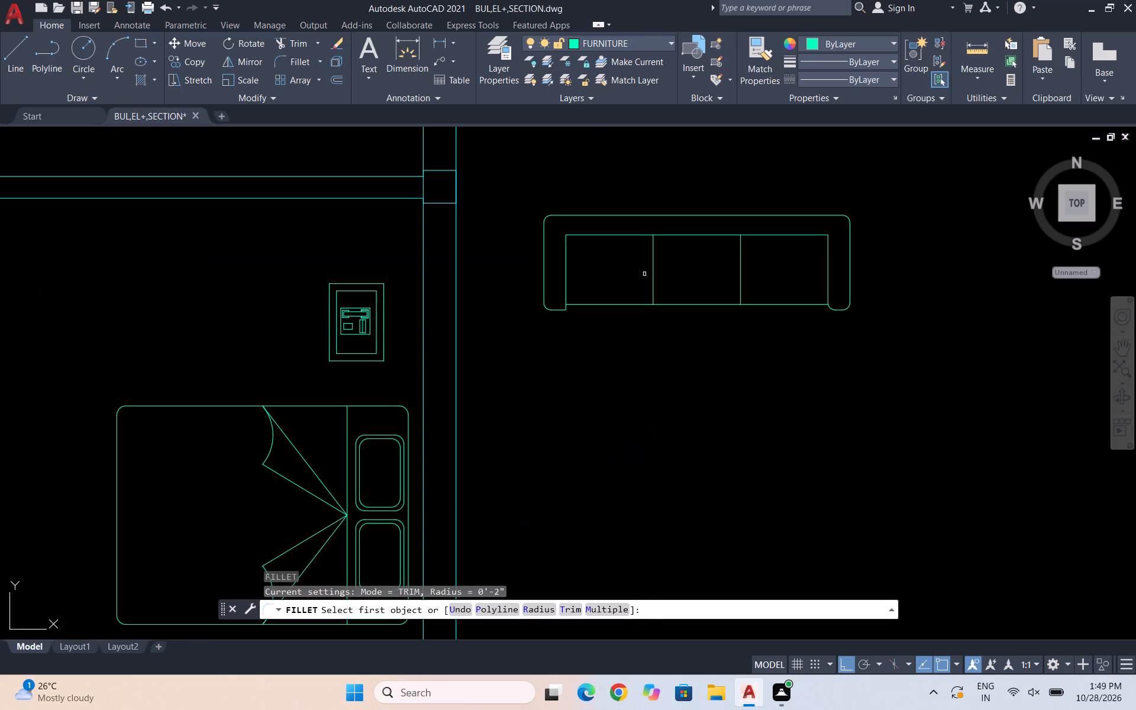
scroll(644, 278, up, 1)
click(640, 318)
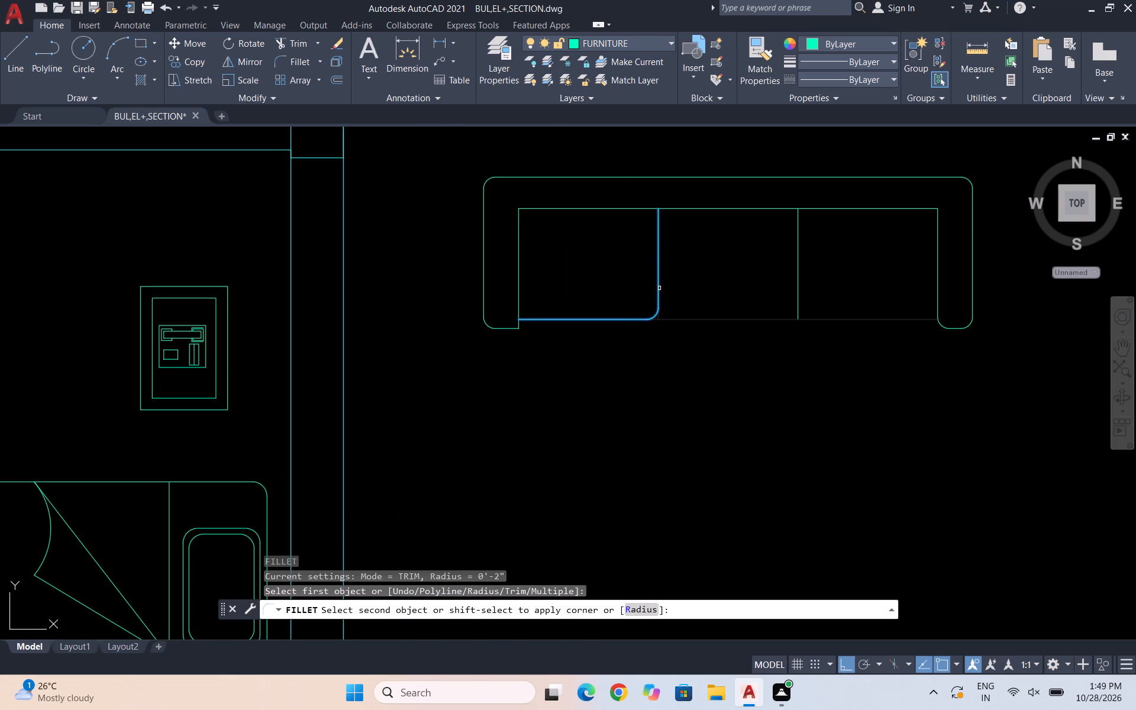
click(657, 286)
Draw the middle seat's front line from the lower end of the left seat's rounded corner to the second divider's end.
key(l)
key(Return)
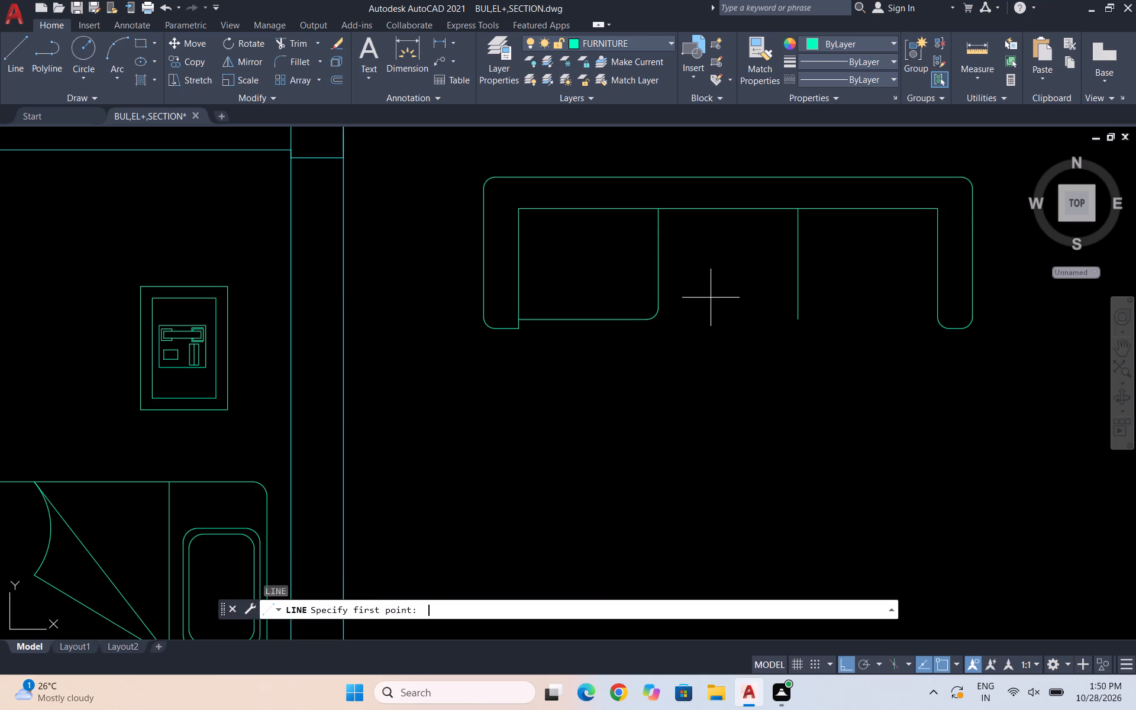
scroll(688, 317, up, 3)
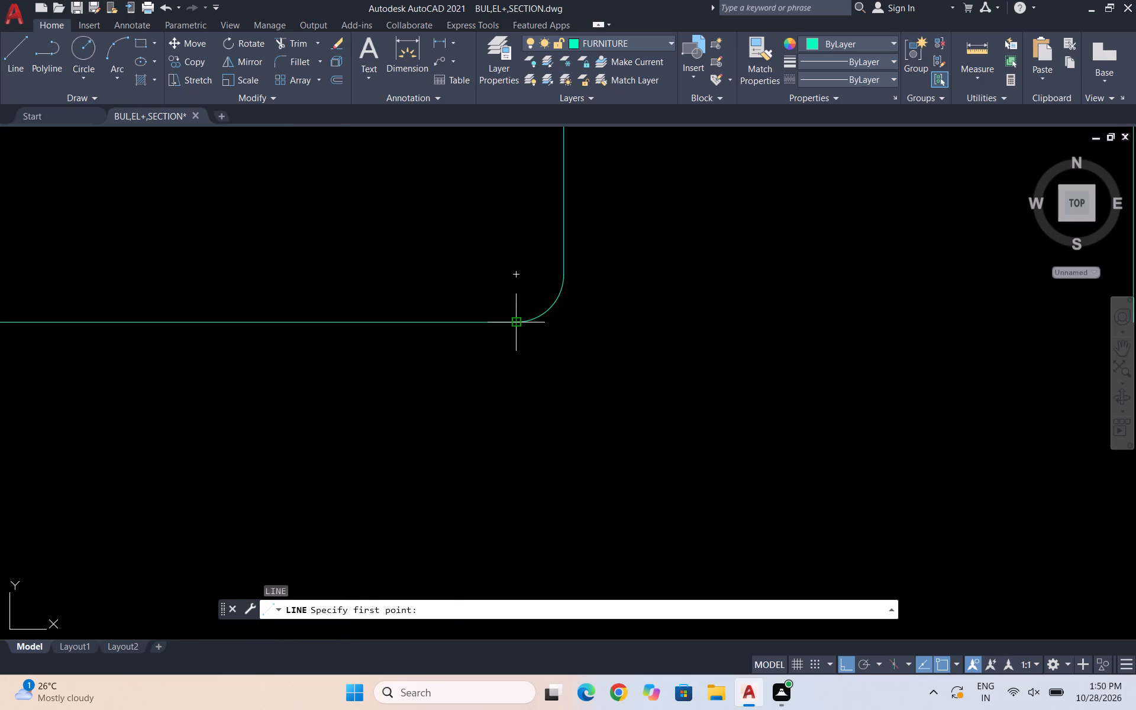
click(519, 321)
scroll(803, 361, down, 3)
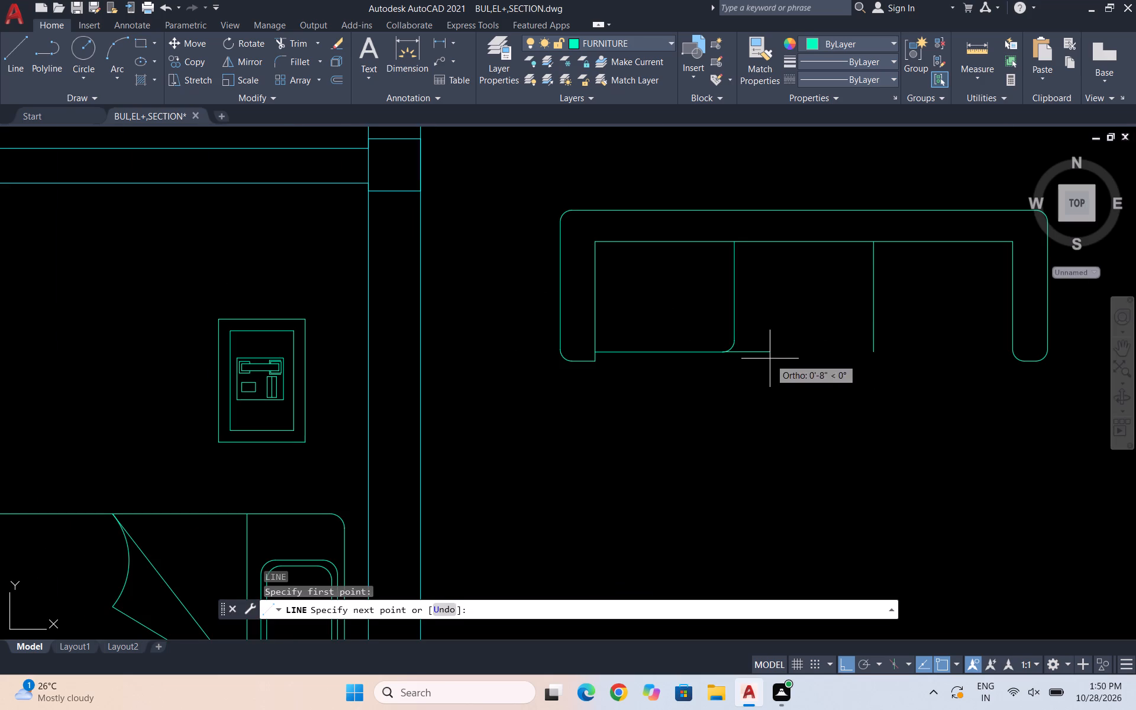
scroll(834, 362, up, 3)
click(990, 319)
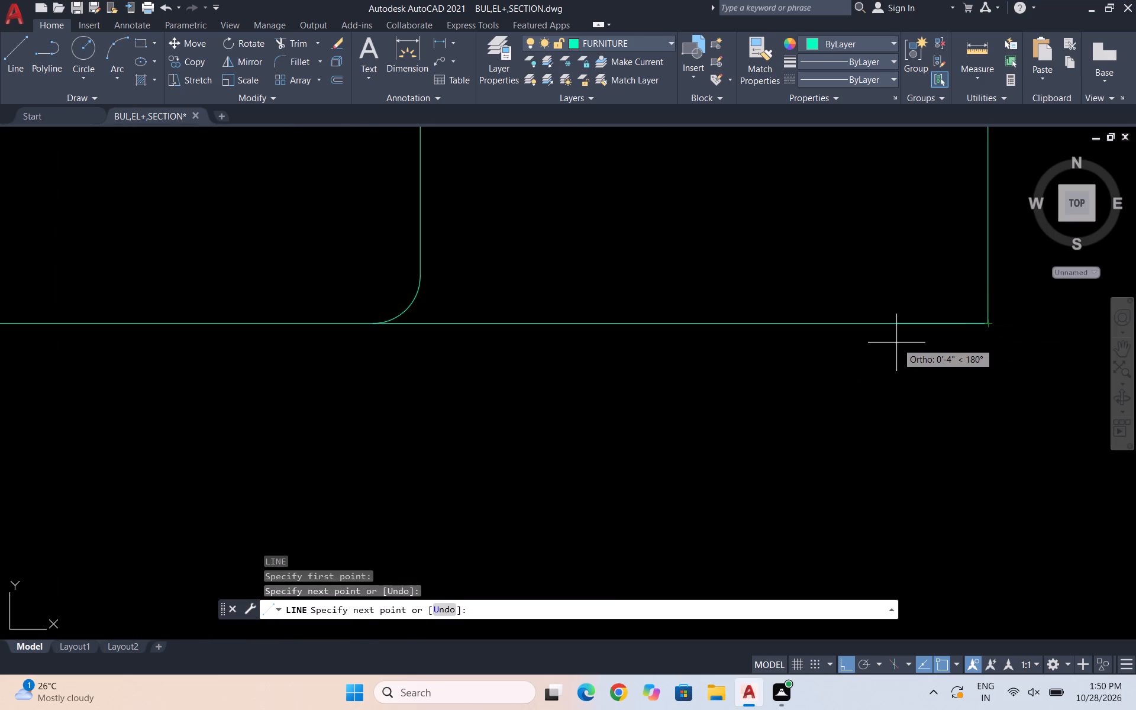
key(space)
key(Escape)
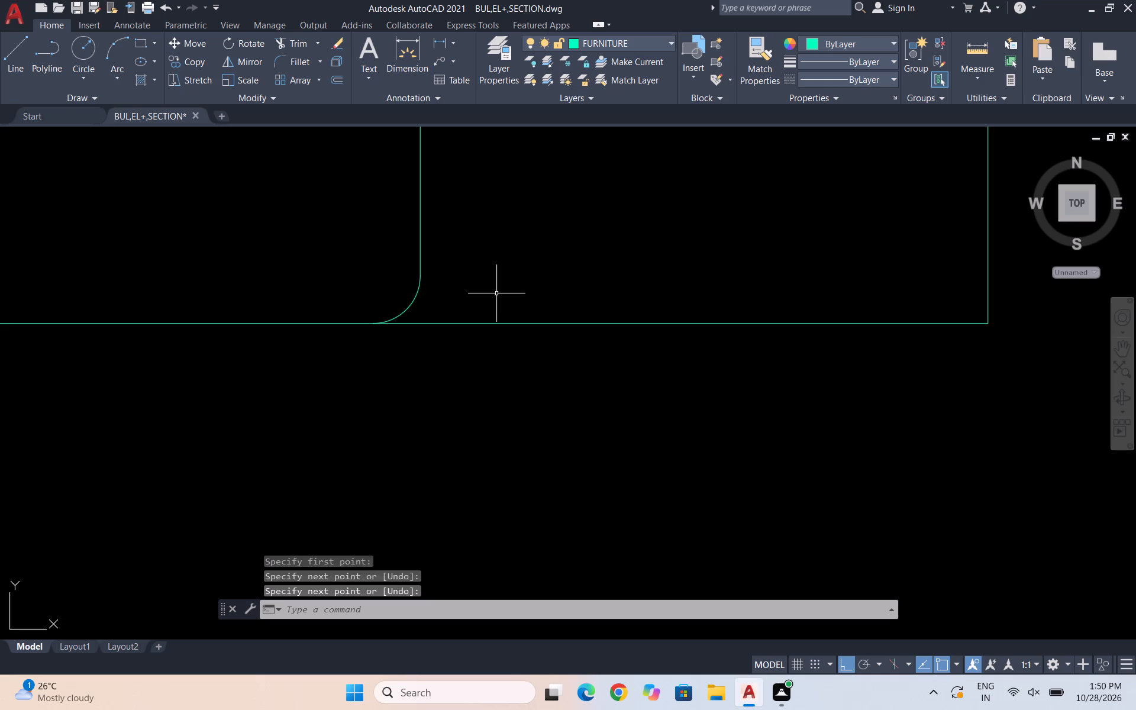
Extend the first seat divider with a vertical line from the rounded corner's upper end down to the front line.
key(space)
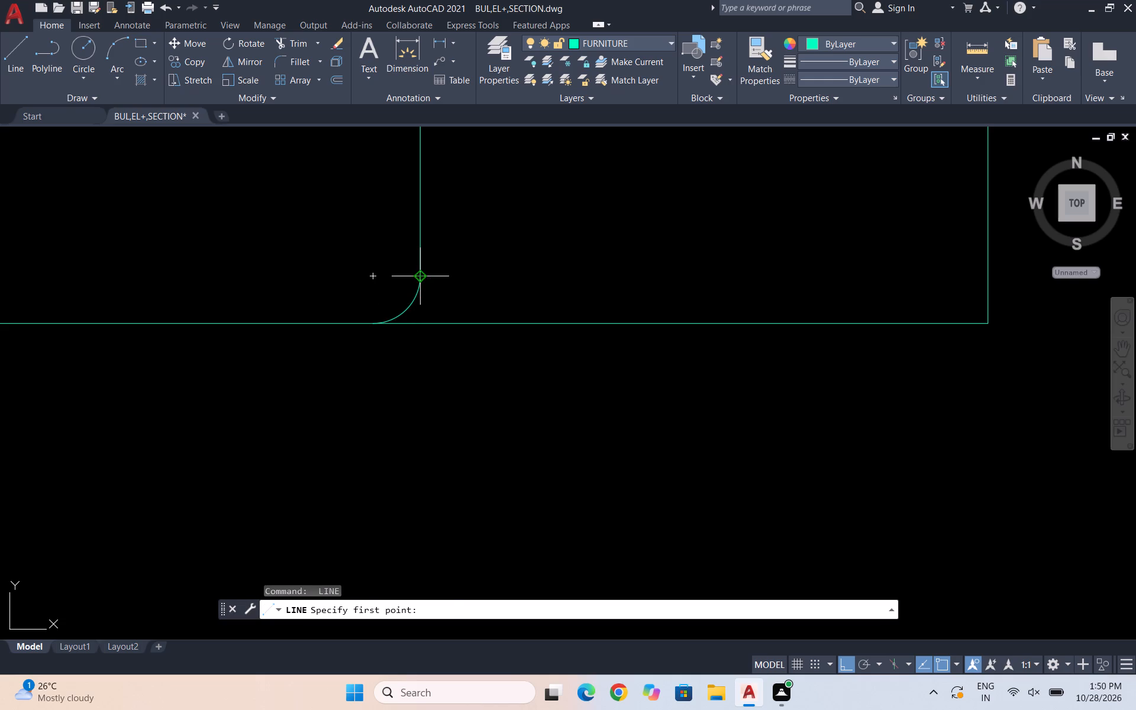
click(418, 277)
click(419, 321)
key(Escape)
scroll(420, 314, down, 3)
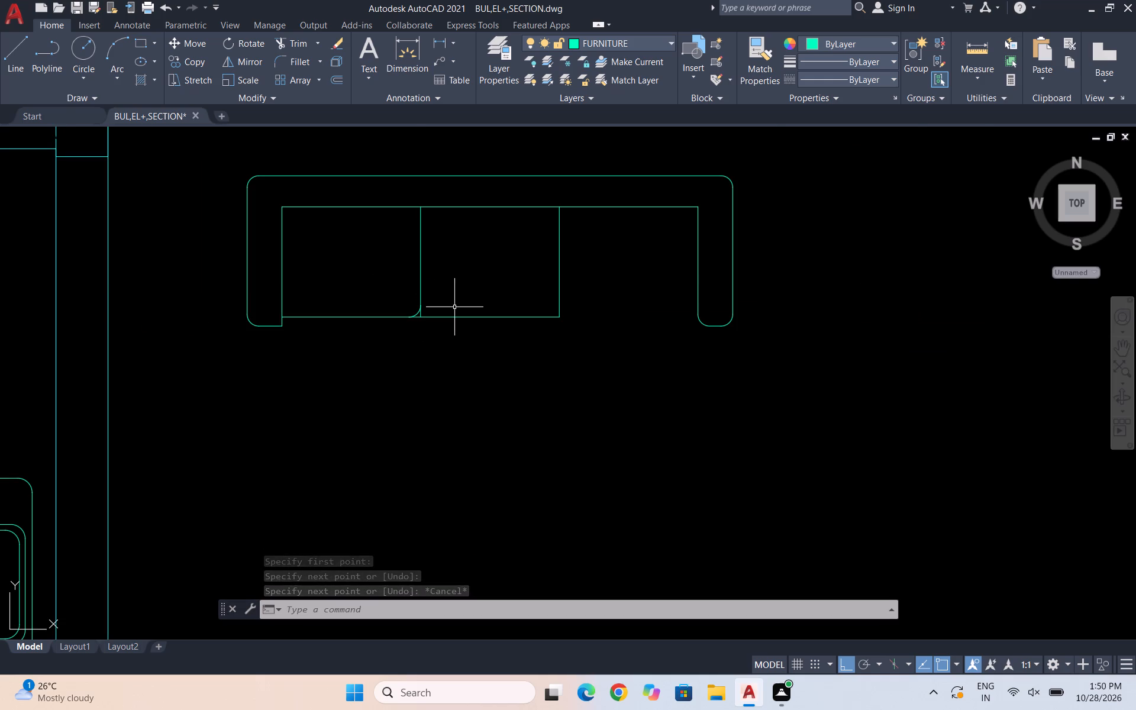
Draw the right seat's front line from the second divider's end to the right armrest.
key(space)
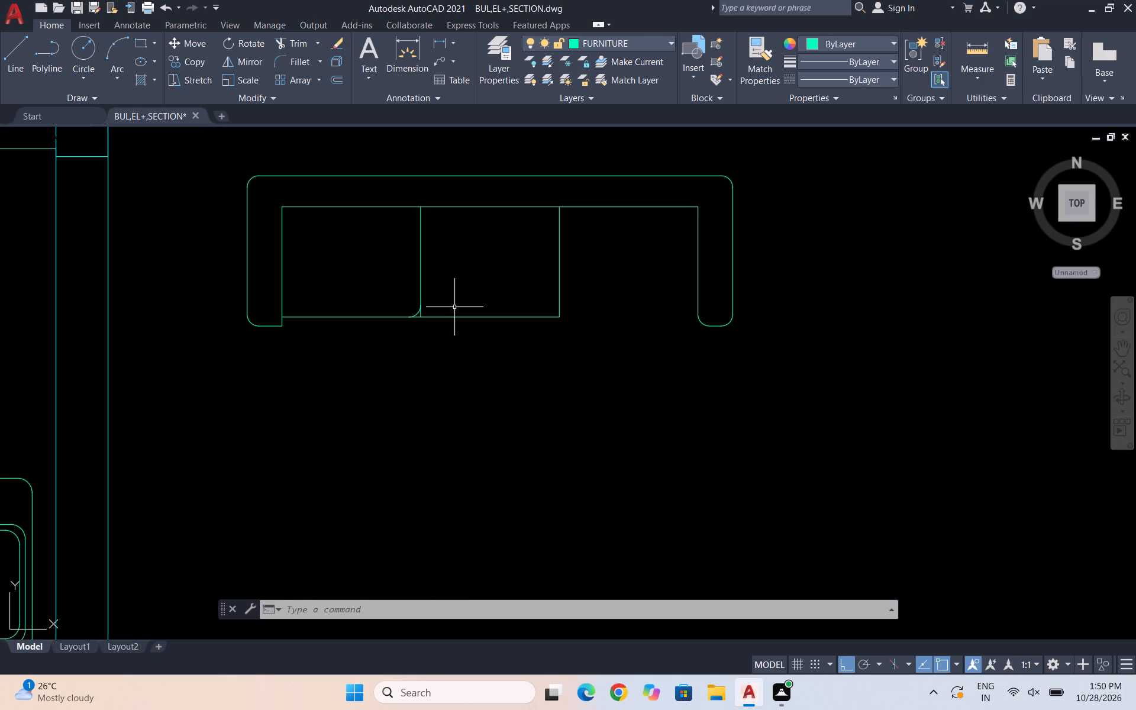
click(561, 318)
scroll(671, 311, up, 2)
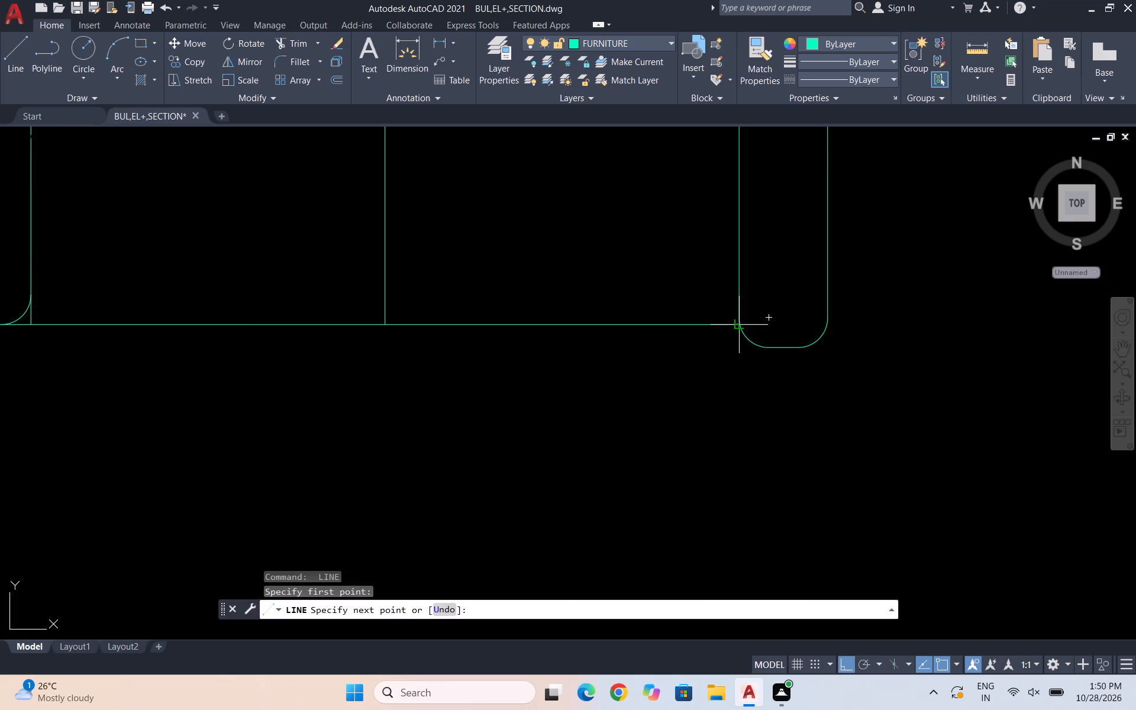
click(736, 325)
key(Escape)
Fillet the middle seat's front-left corner between the short divider line and the seat's front line, at 2" radius.
key(f)
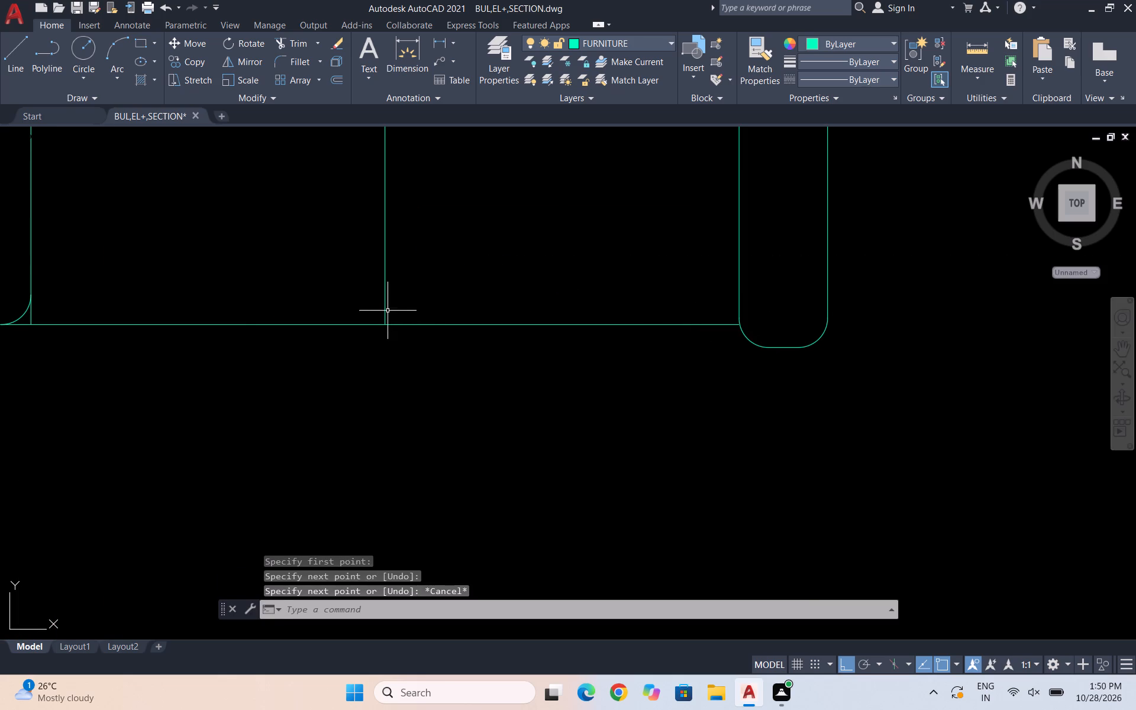
key(Return)
scroll(453, 301, down, 2)
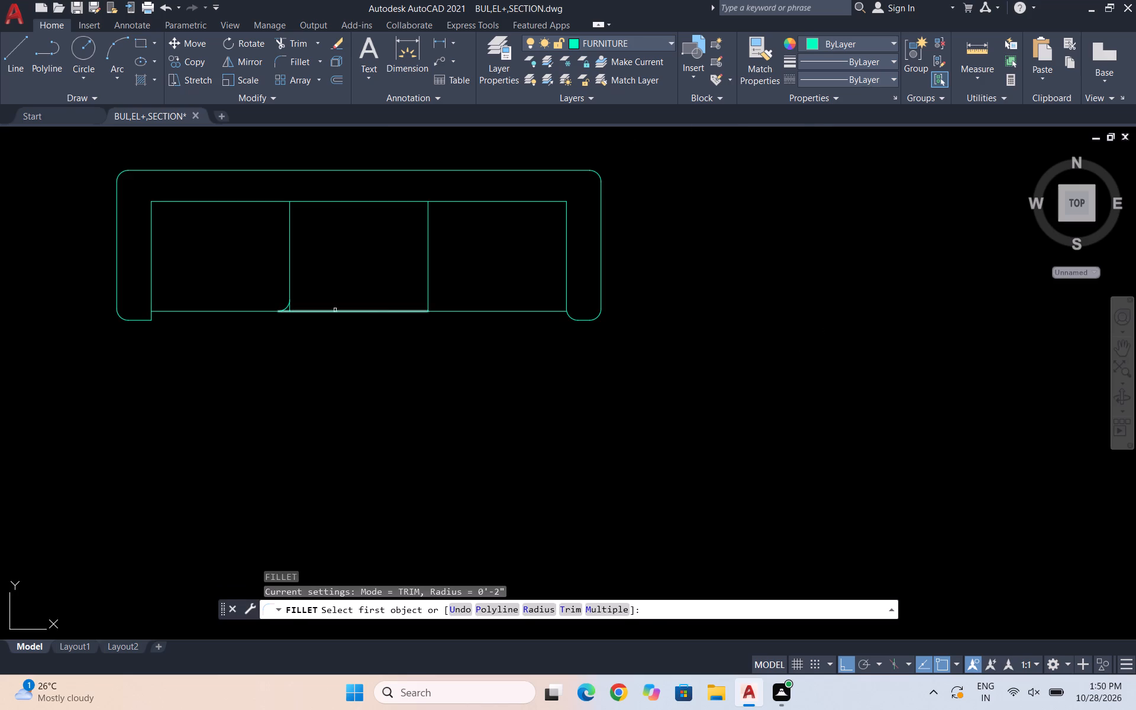
scroll(305, 307, up, 3)
scroll(221, 337, up, 3)
click(291, 256)
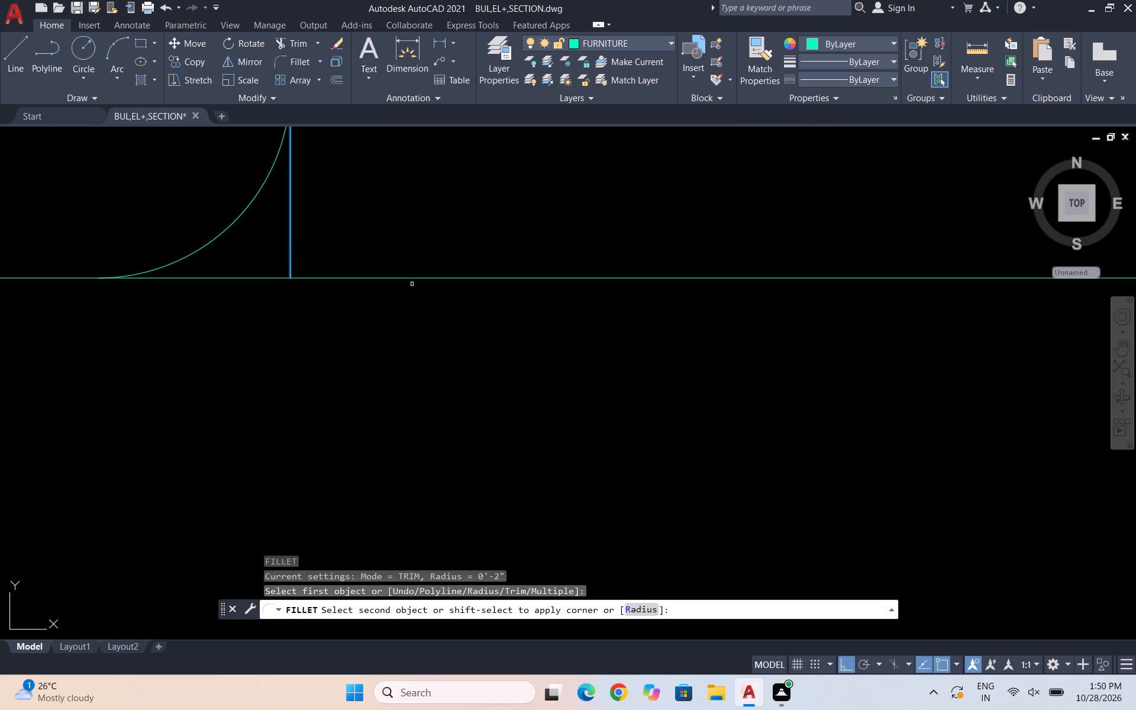
click(440, 276)
scroll(377, 309, down, 3)
scroll(637, 350, down, 2)
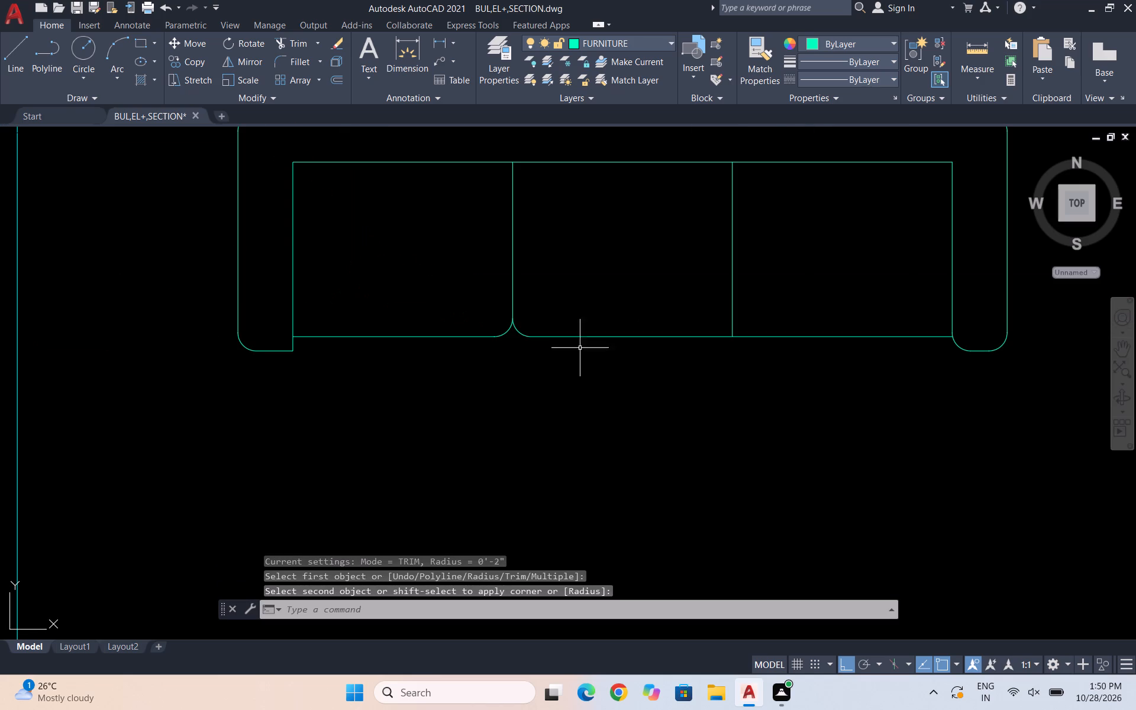
Fillet the middle seat's front-right corner between its front line and the second divider, at 2" radius.
key(space)
scroll(797, 334, up, 1)
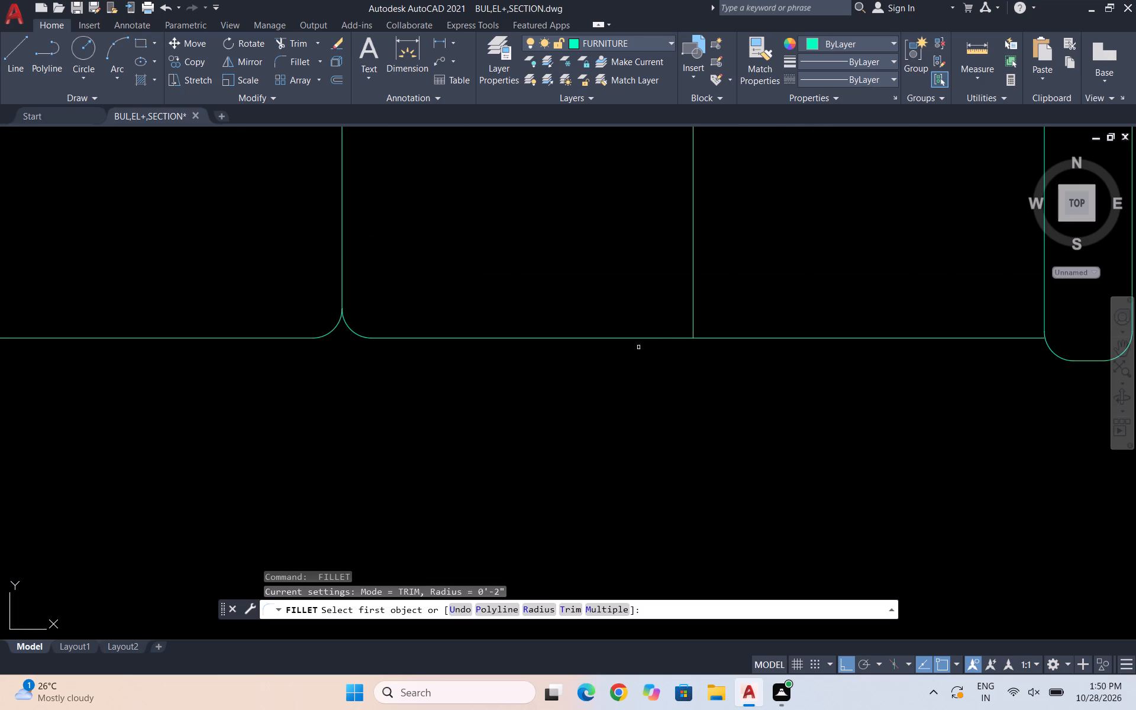
click(663, 338)
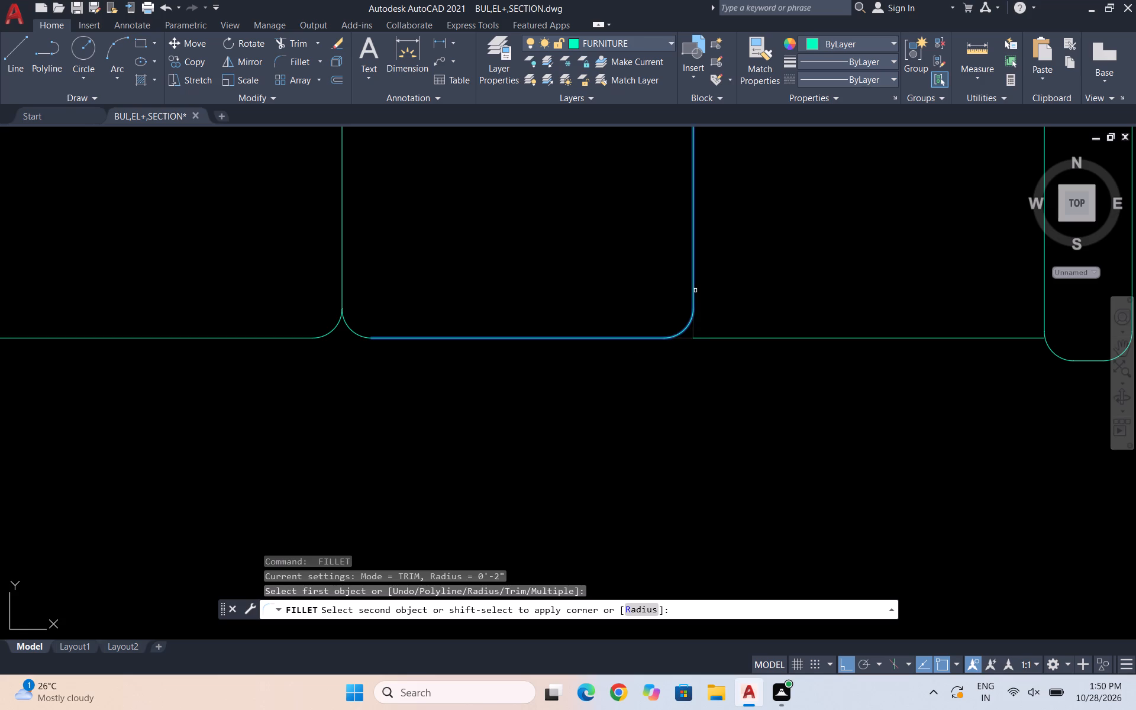
click(695, 291)
key(space)
key(Escape)
Draw a horizontal line from the lower end of the middle seat's front-right fillet to the start of the right seat's front line.
key(l)
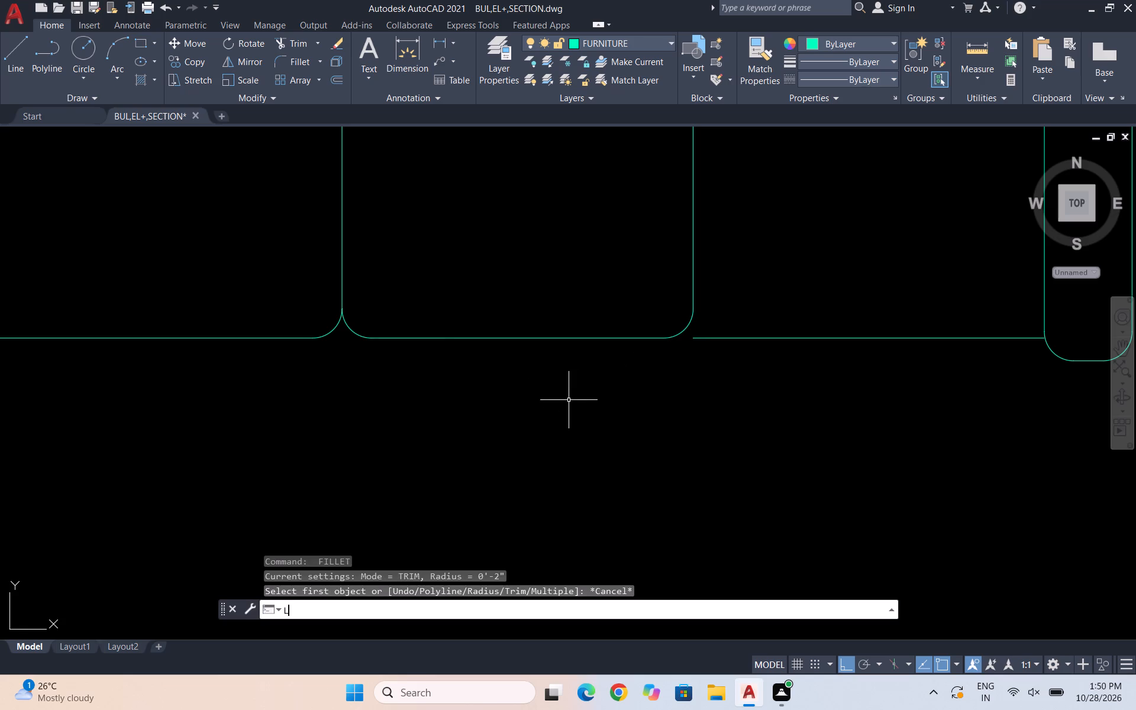
key(Return)
scroll(709, 333, up, 3)
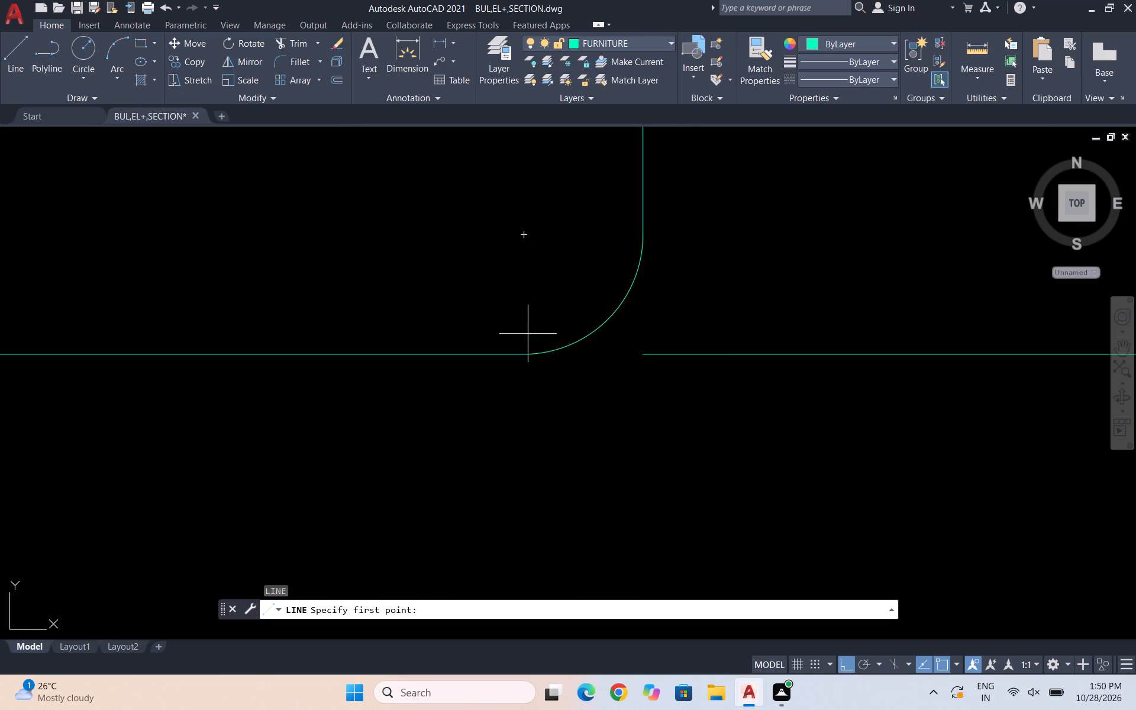
click(521, 359)
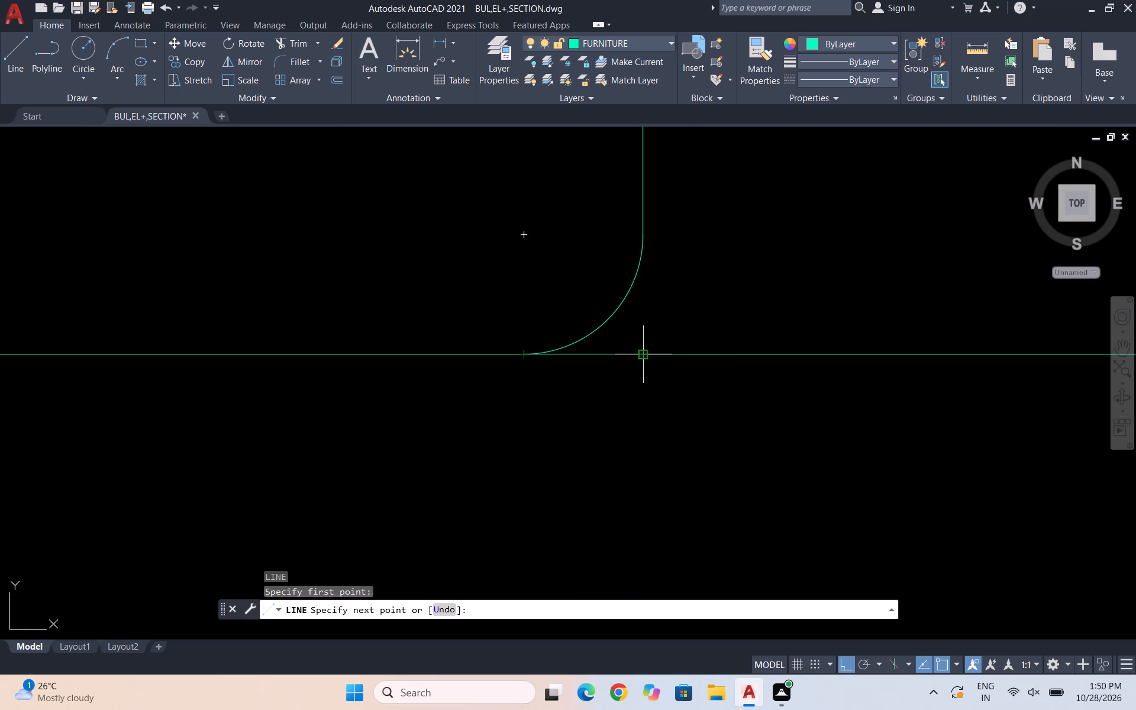
click(645, 356)
key(Escape)
Extend the second seat divider with a vertical line from the fillet's upper end down to the front line.
key(space)
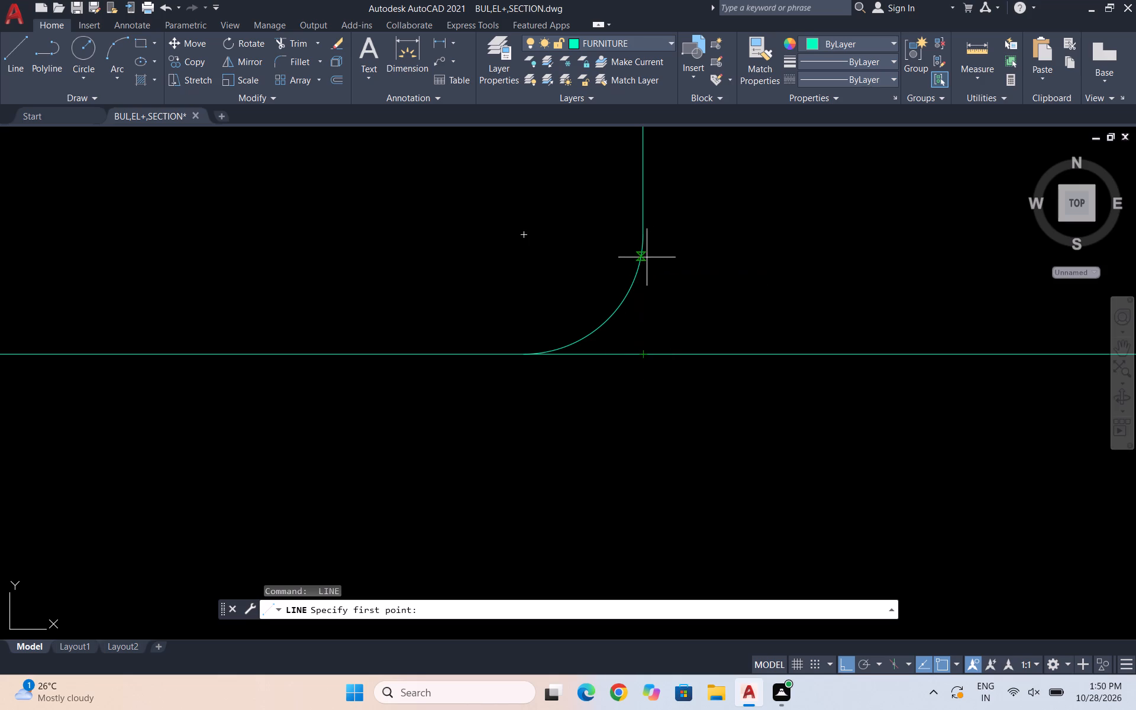
click(640, 234)
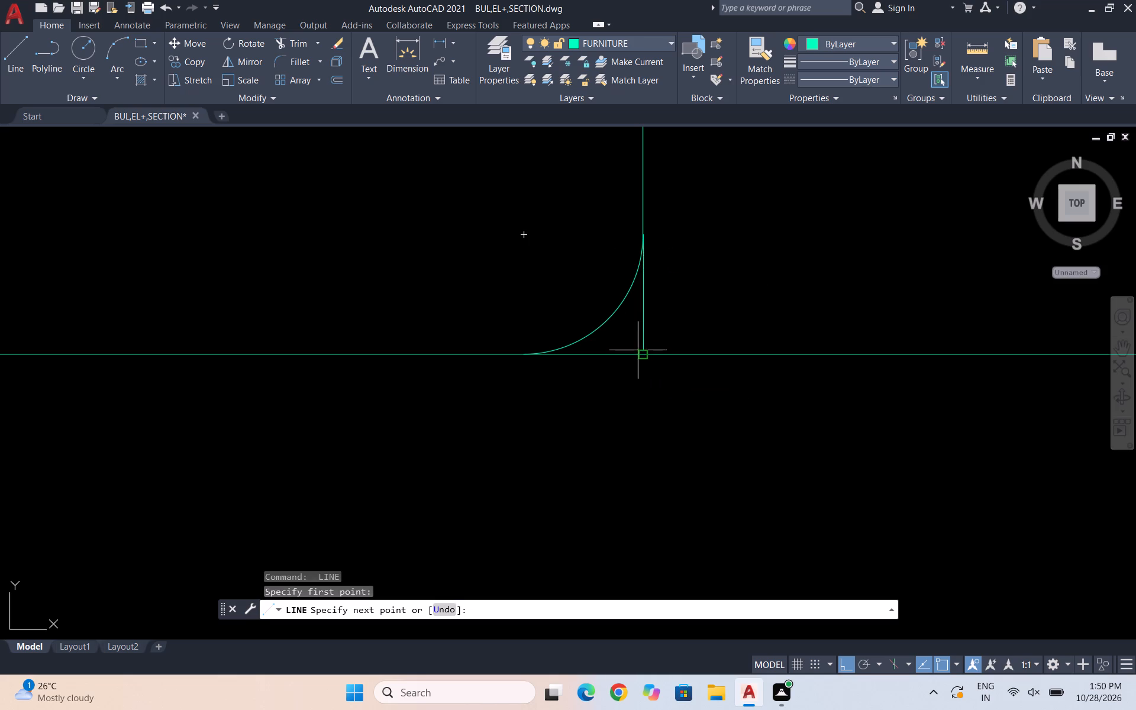
click(644, 356)
key(Escape)
scroll(622, 348, down, 3)
scroll(615, 407, down, 1)
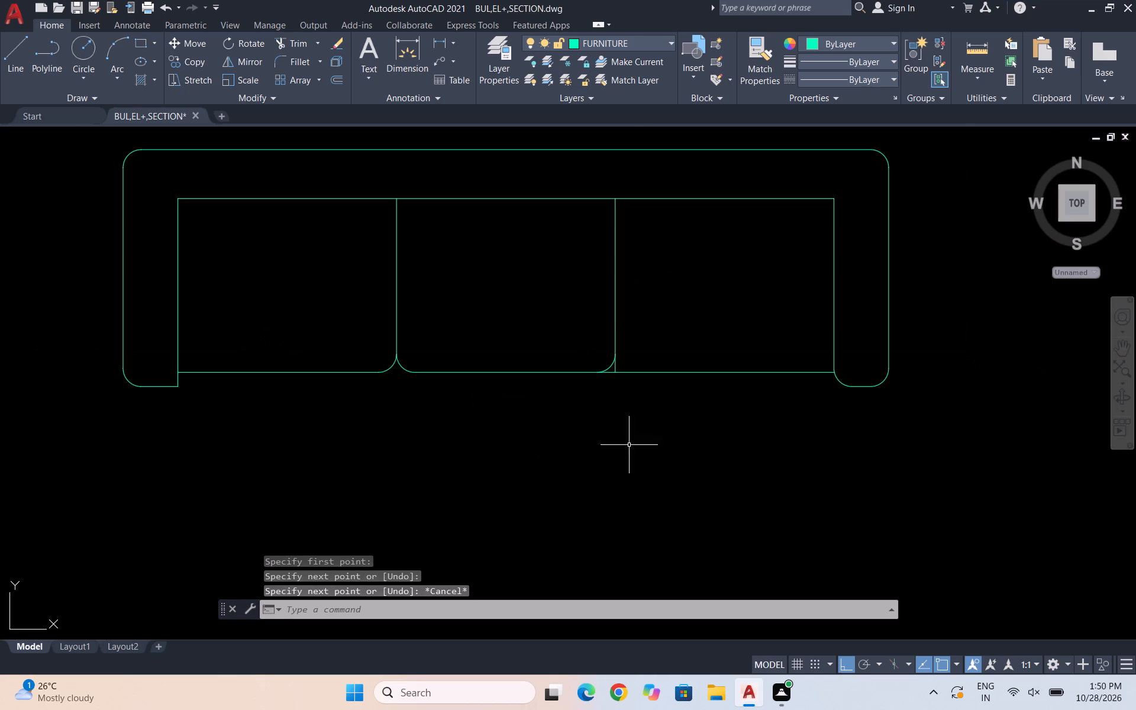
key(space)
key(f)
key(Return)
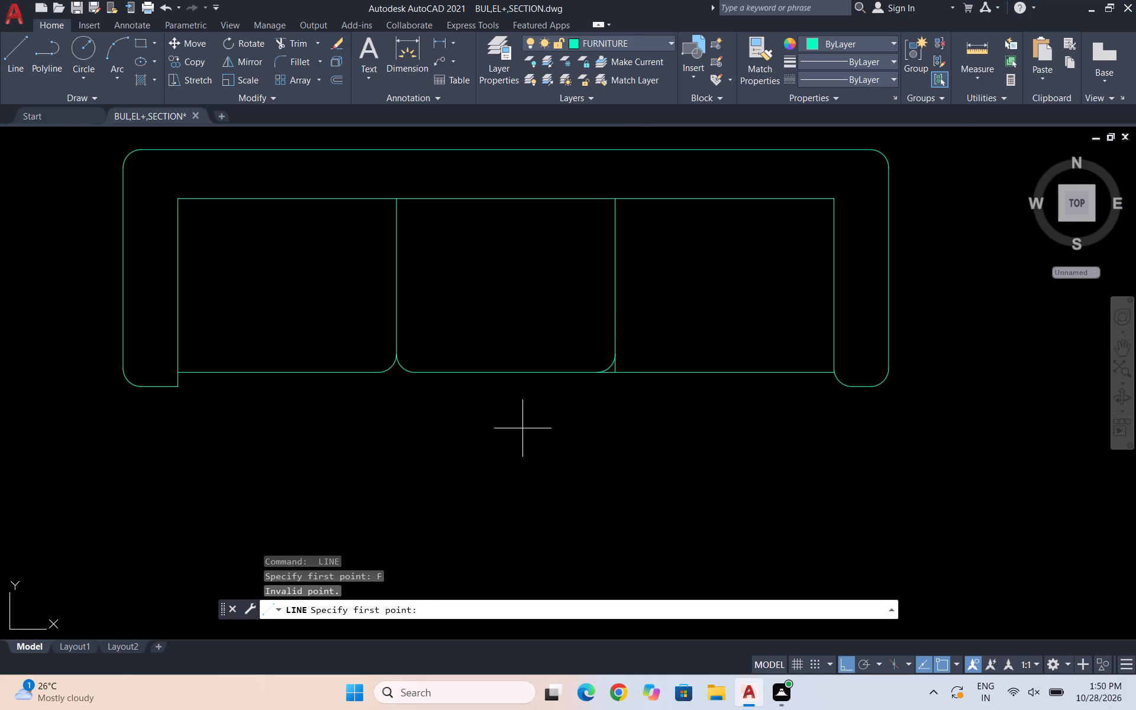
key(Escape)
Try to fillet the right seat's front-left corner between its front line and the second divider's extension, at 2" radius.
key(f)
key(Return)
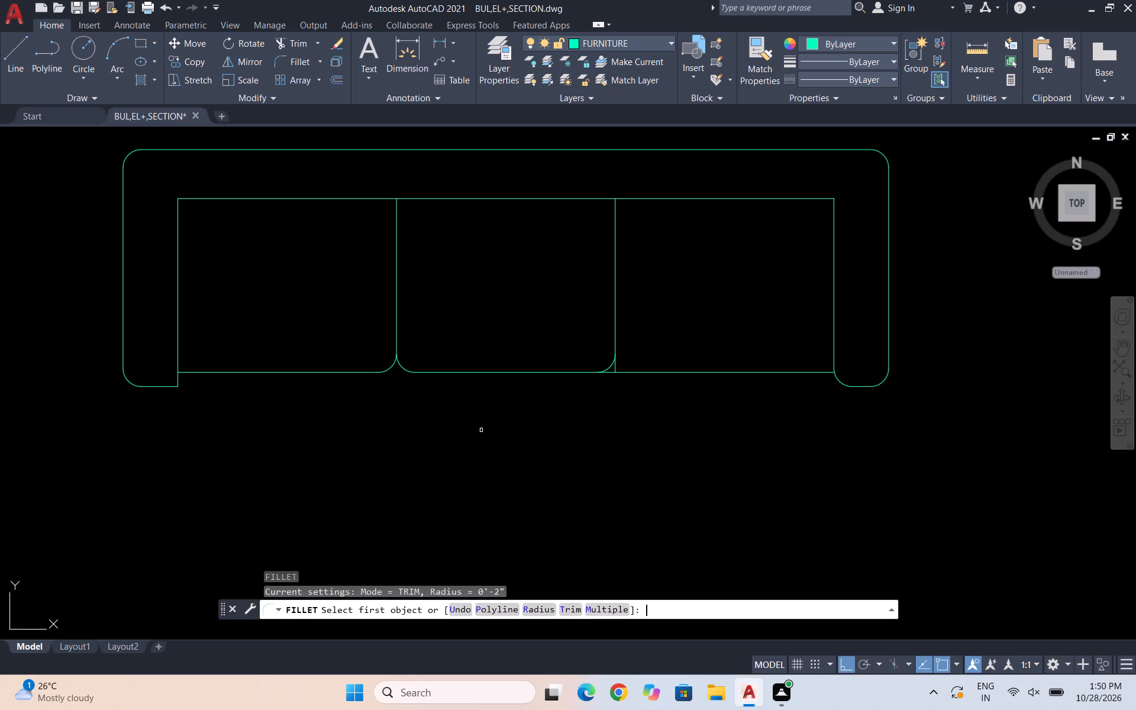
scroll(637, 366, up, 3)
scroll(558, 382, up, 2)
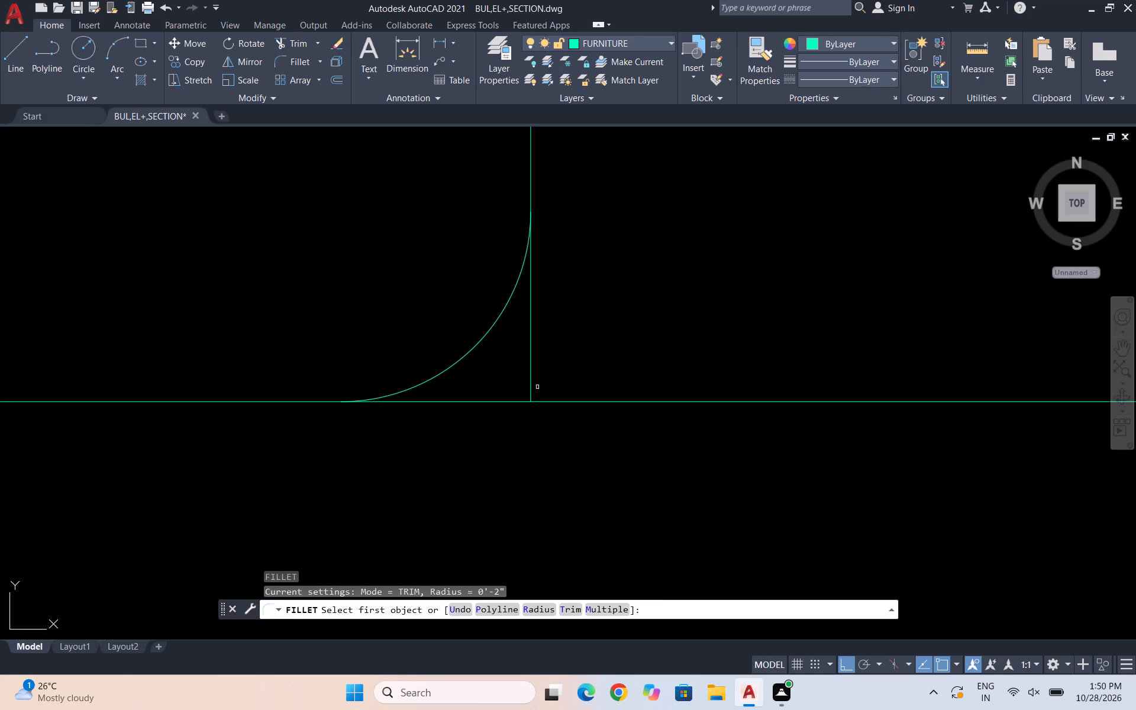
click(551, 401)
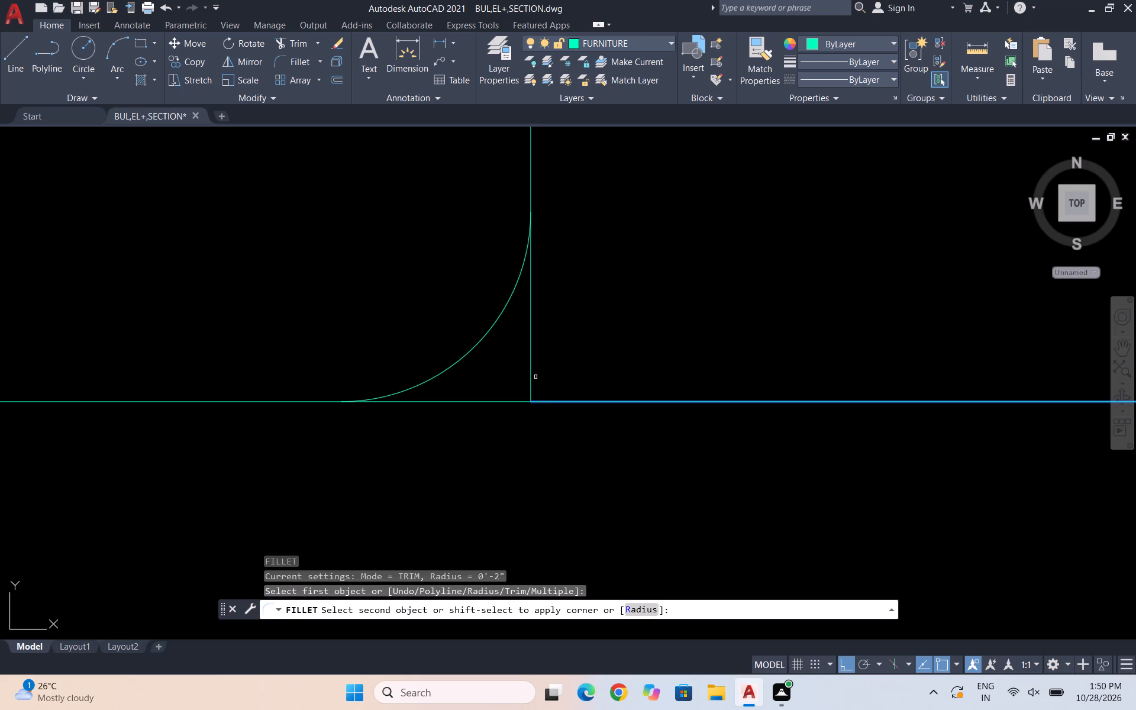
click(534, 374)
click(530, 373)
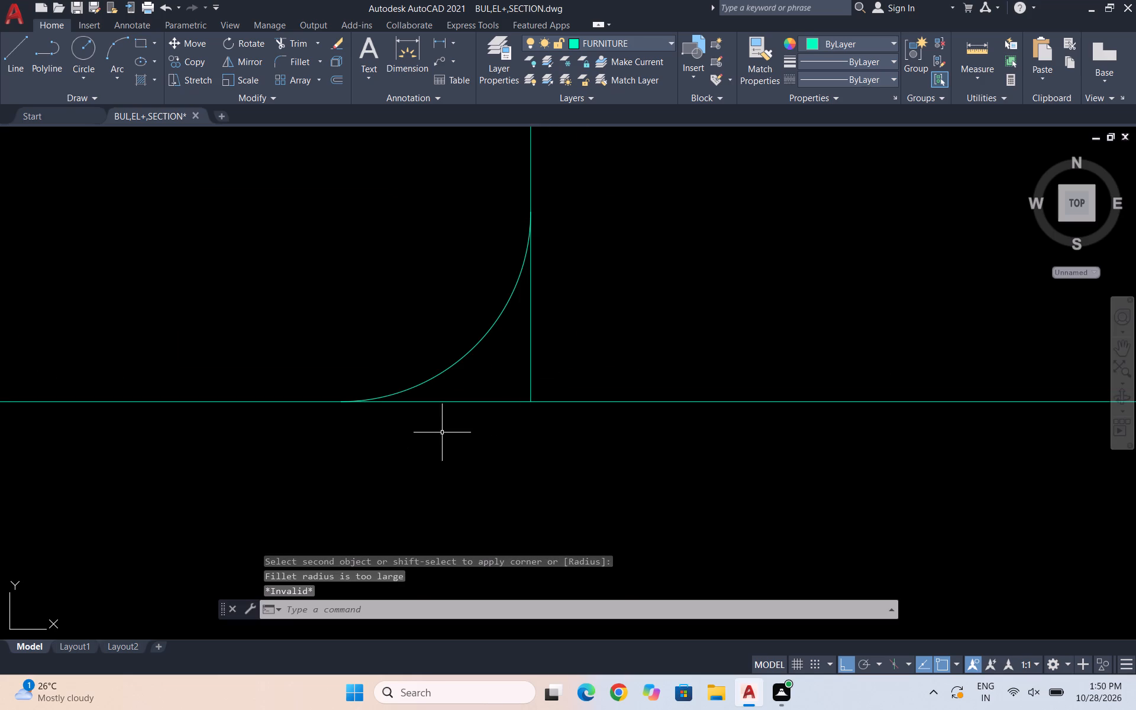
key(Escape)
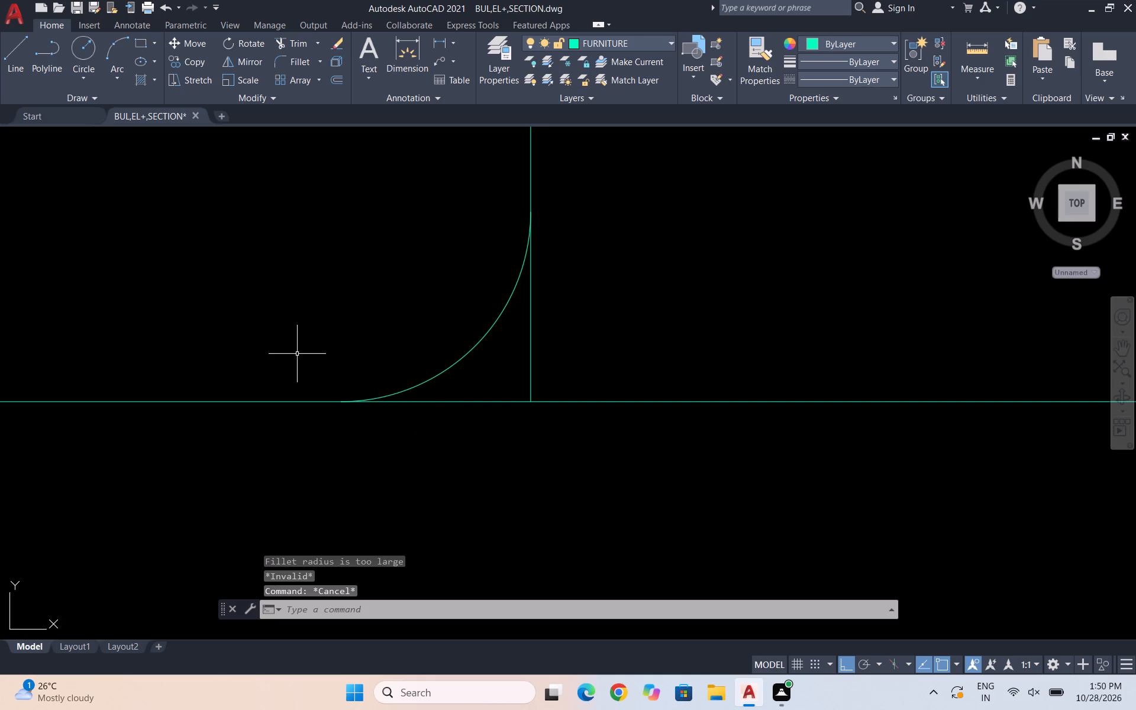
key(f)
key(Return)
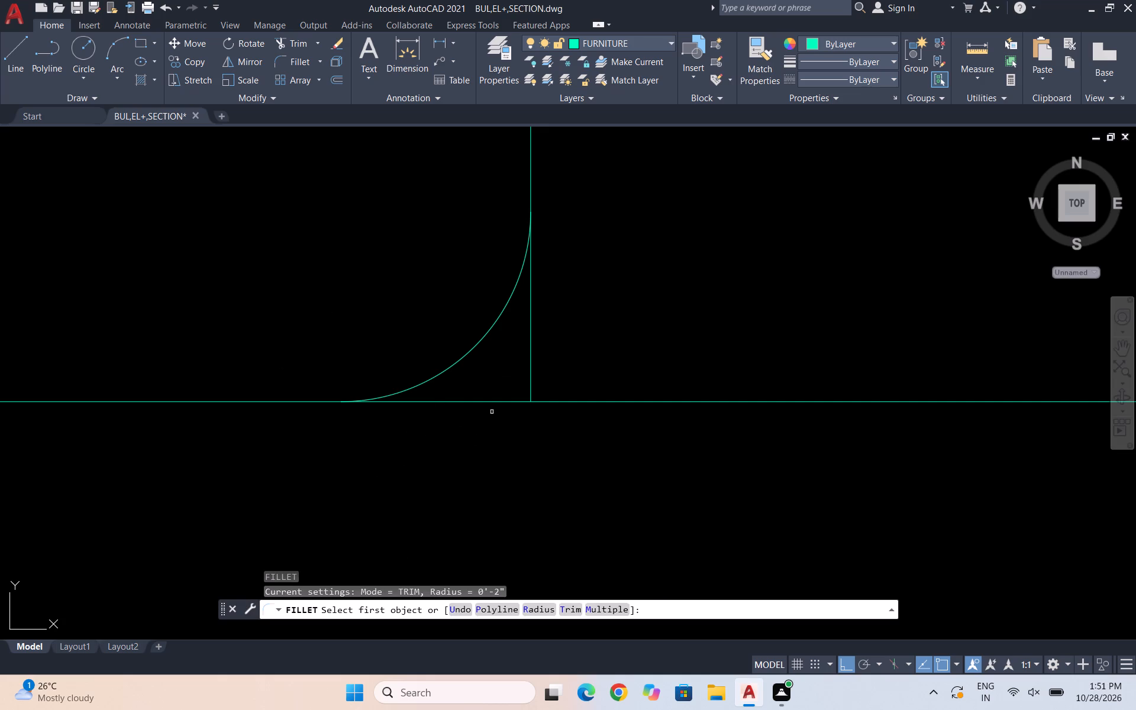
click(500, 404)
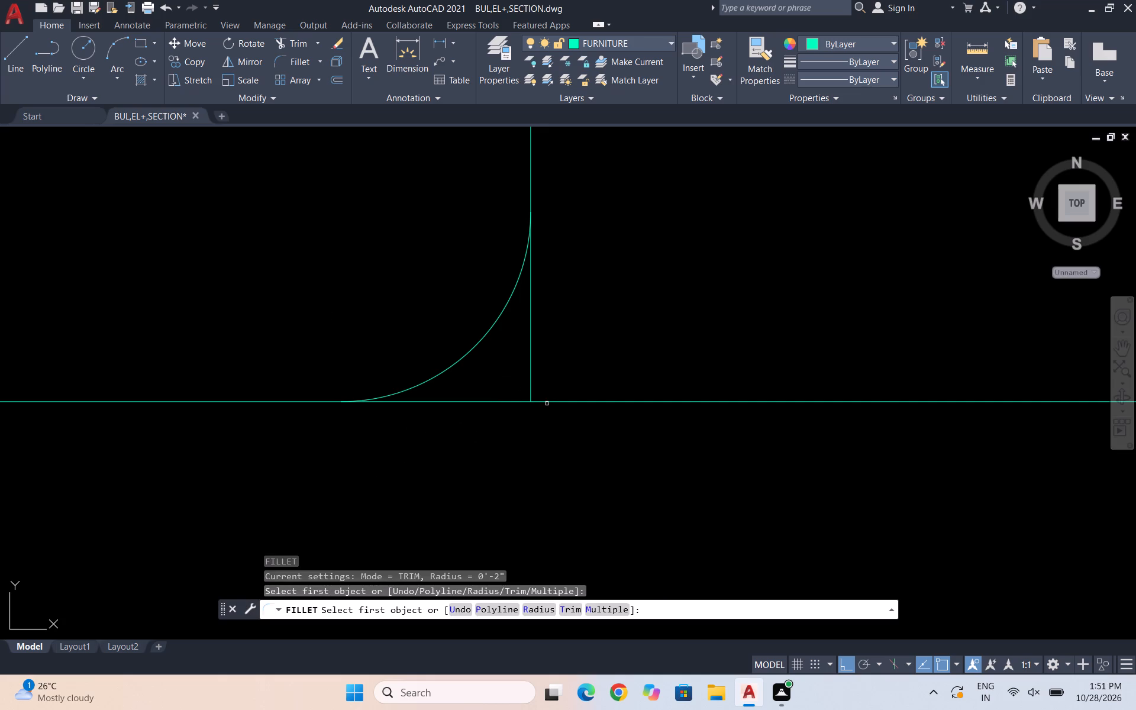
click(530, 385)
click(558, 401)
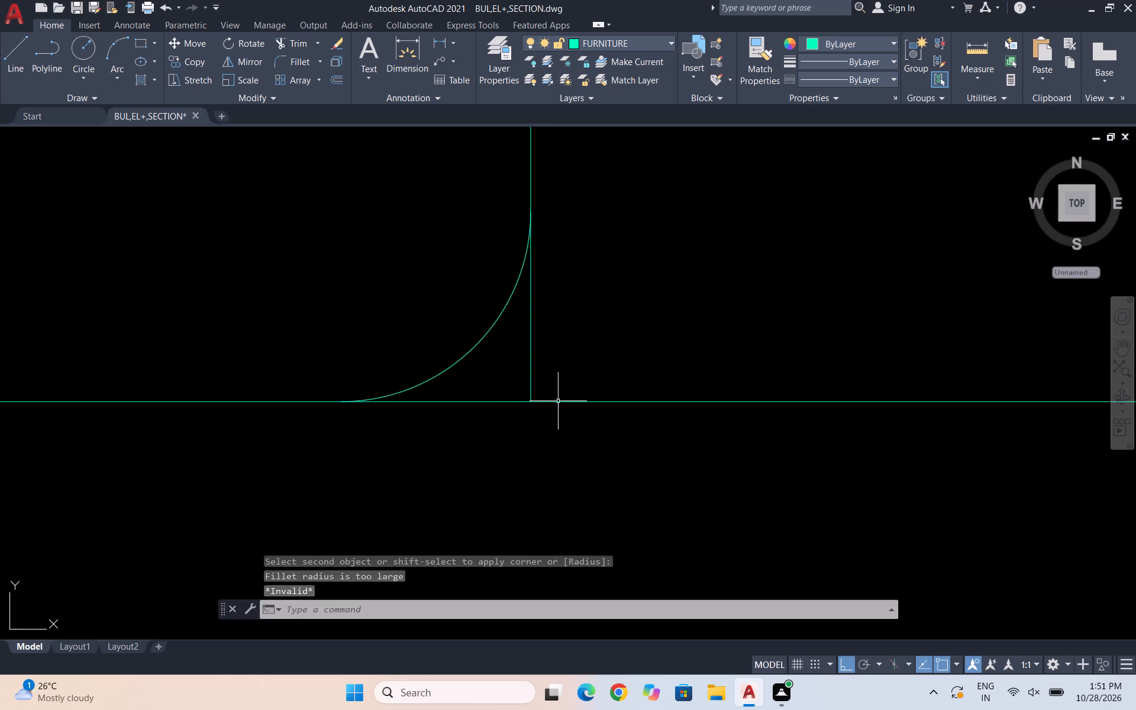
Erase the vertical extension line between the second divider's fillet and the seat front line.
scroll(505, 435, down, 2)
scroll(543, 493, down, 2)
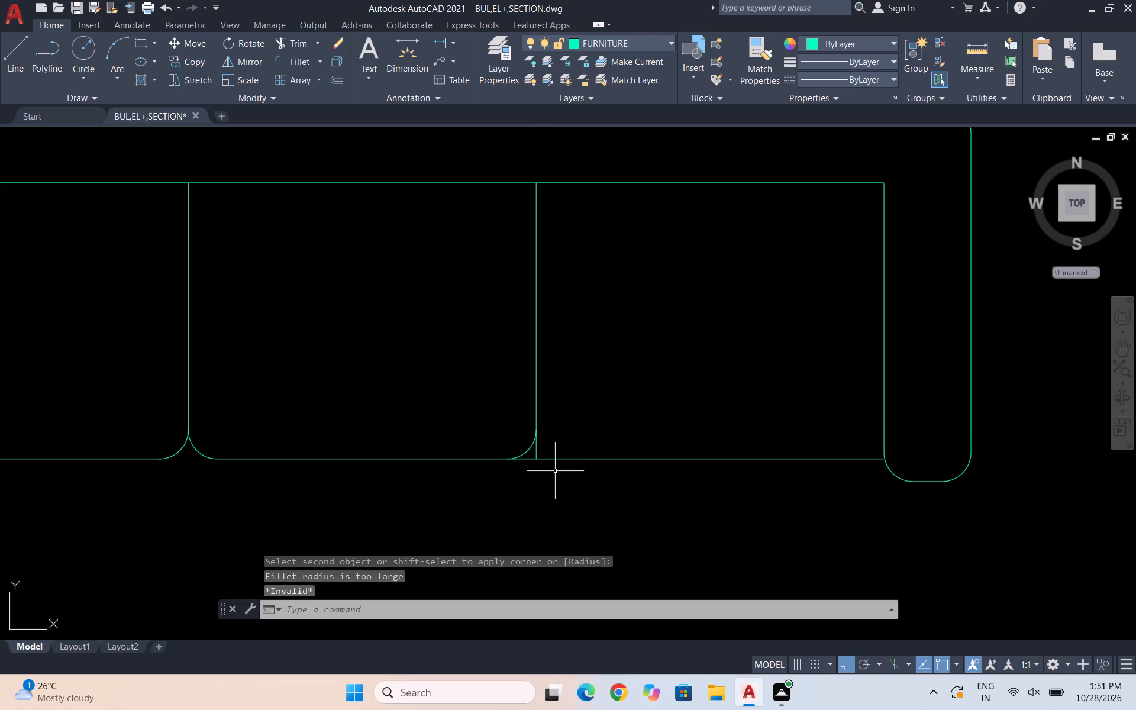
scroll(559, 468, down, 1)
scroll(550, 477, up, 2)
scroll(541, 417, up, 6)
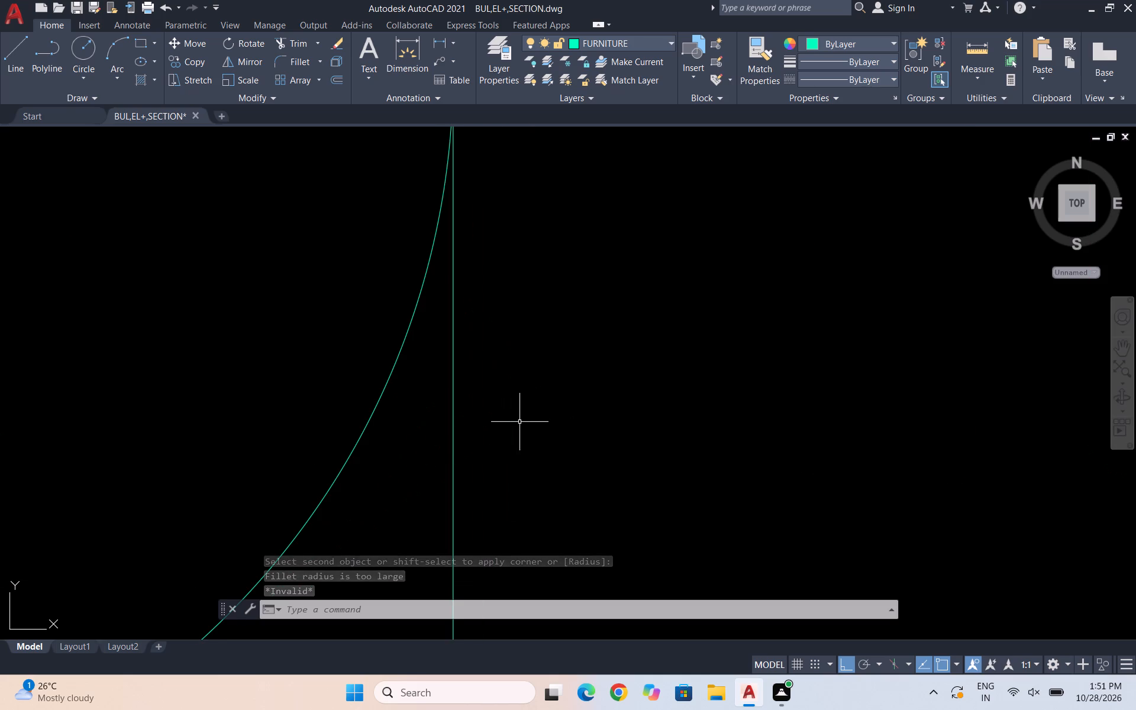
click(556, 464)
click(402, 454)
key(Delete)
key(Escape)
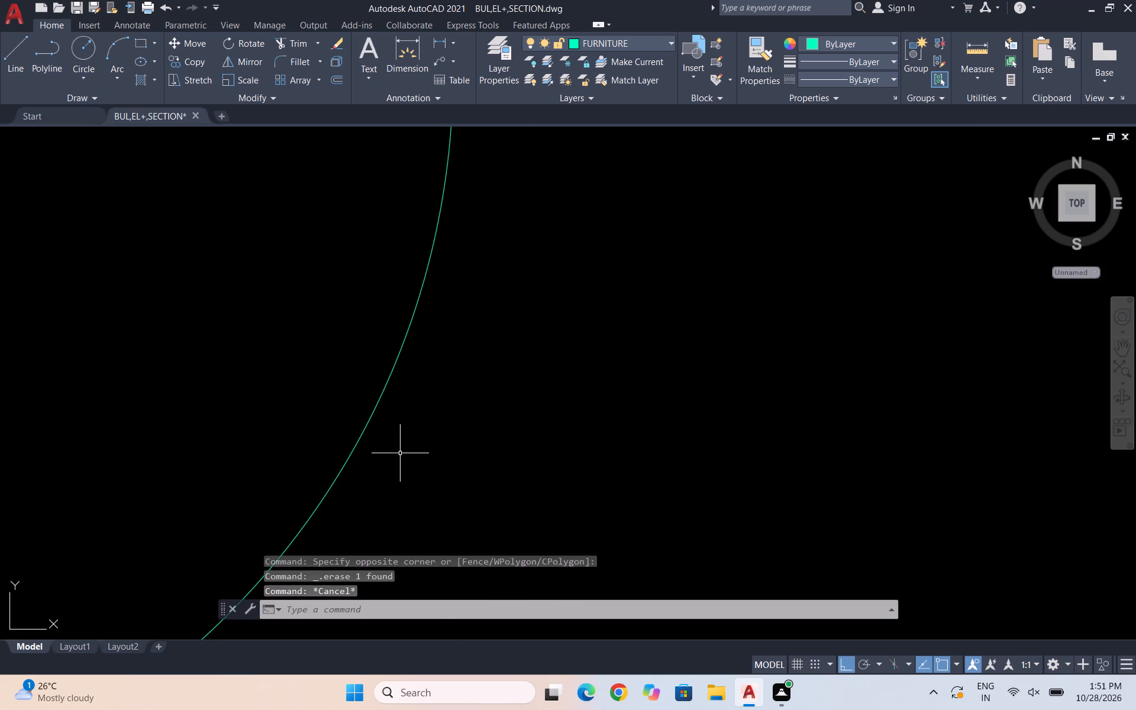
Redraw the vertical extension line from the upper end of the middle seat's front-right fillet down to the front line.
key(Escape)
key(l)
key(Return)
scroll(530, 503, down, 2)
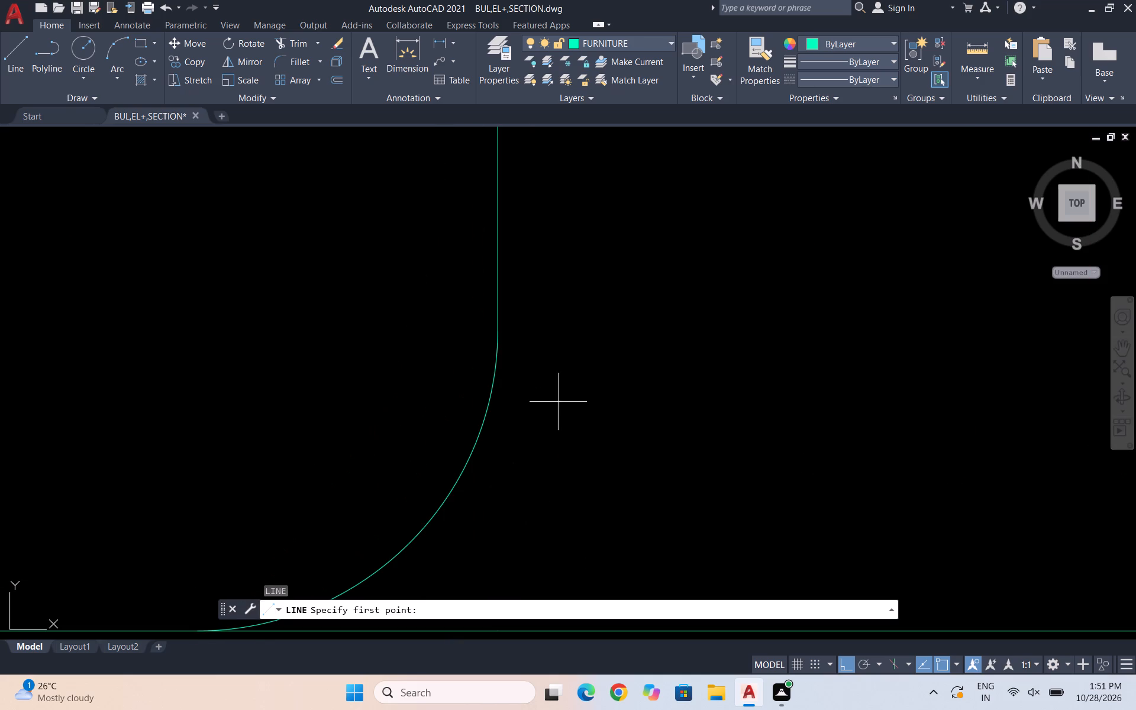
click(494, 328)
scroll(505, 316, down, 3)
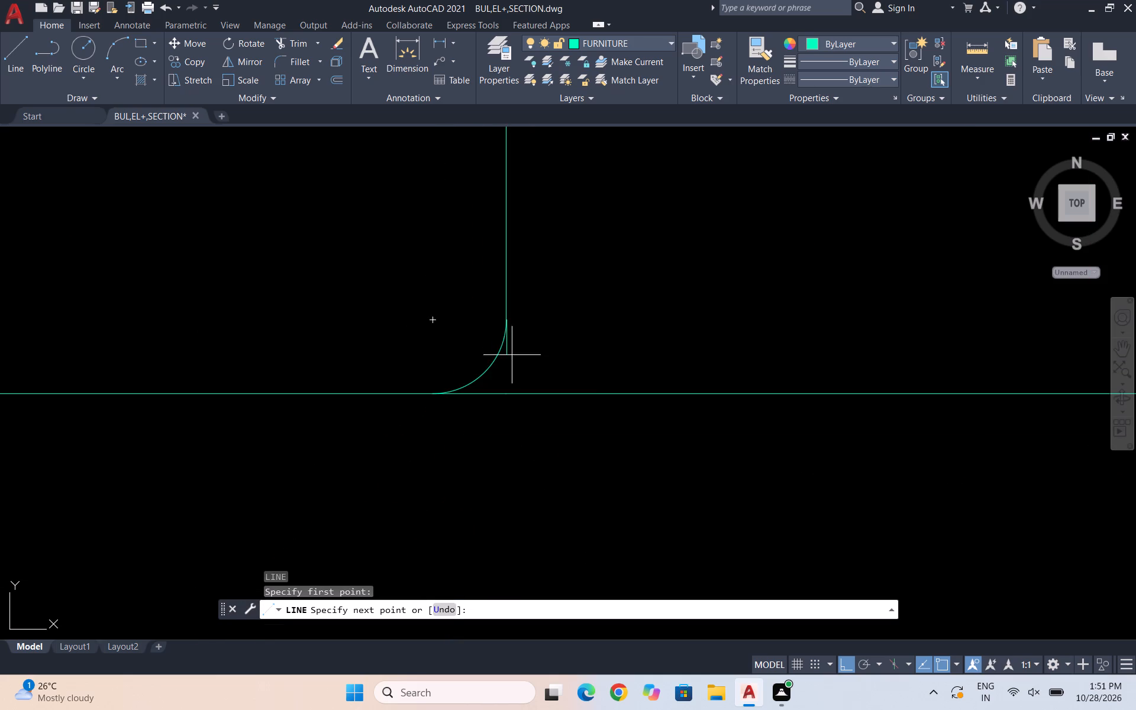
scroll(505, 376, up, 3)
click(507, 444)
key(Escape)
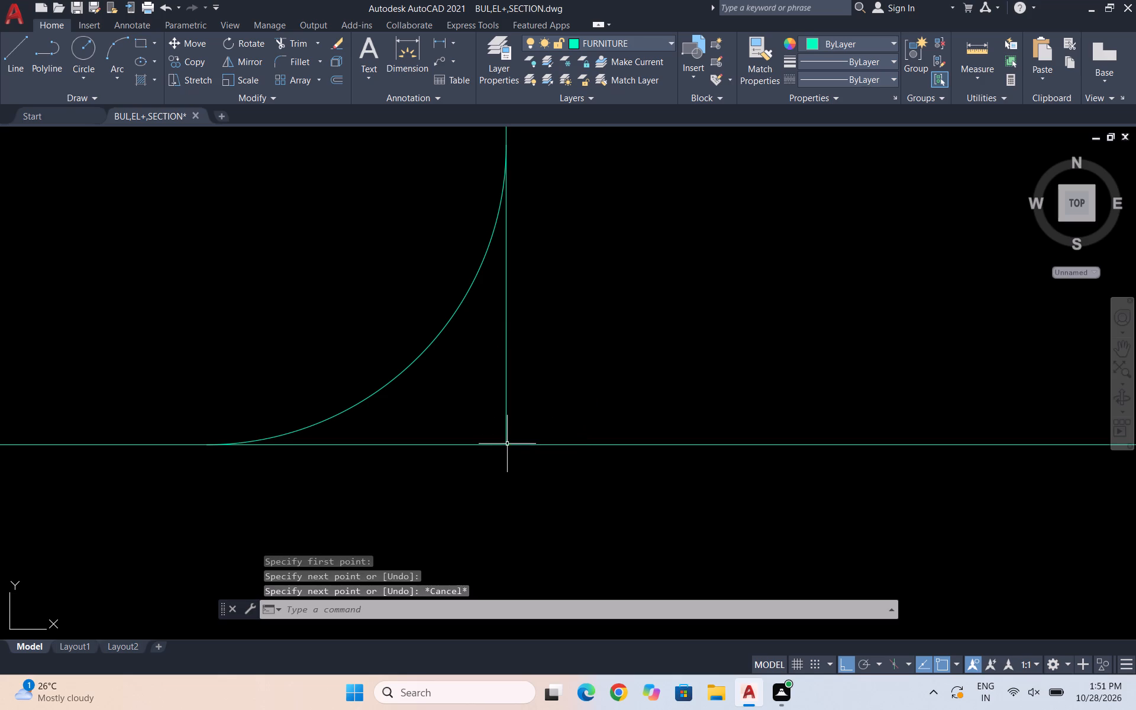
Fillet the right seat's front-left corner between the vertical extension line and the seat's front line, at 2" radius.
scroll(518, 416, down, 3)
key(f)
key(Return)
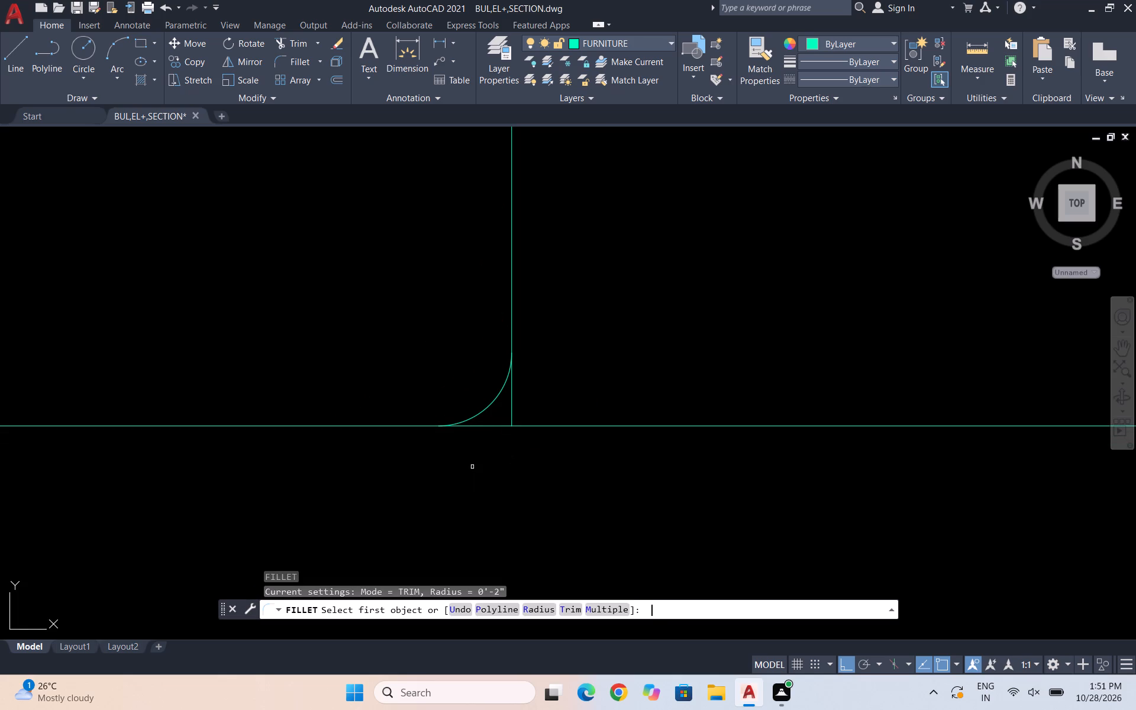
scroll(520, 431, up, 3)
click(488, 351)
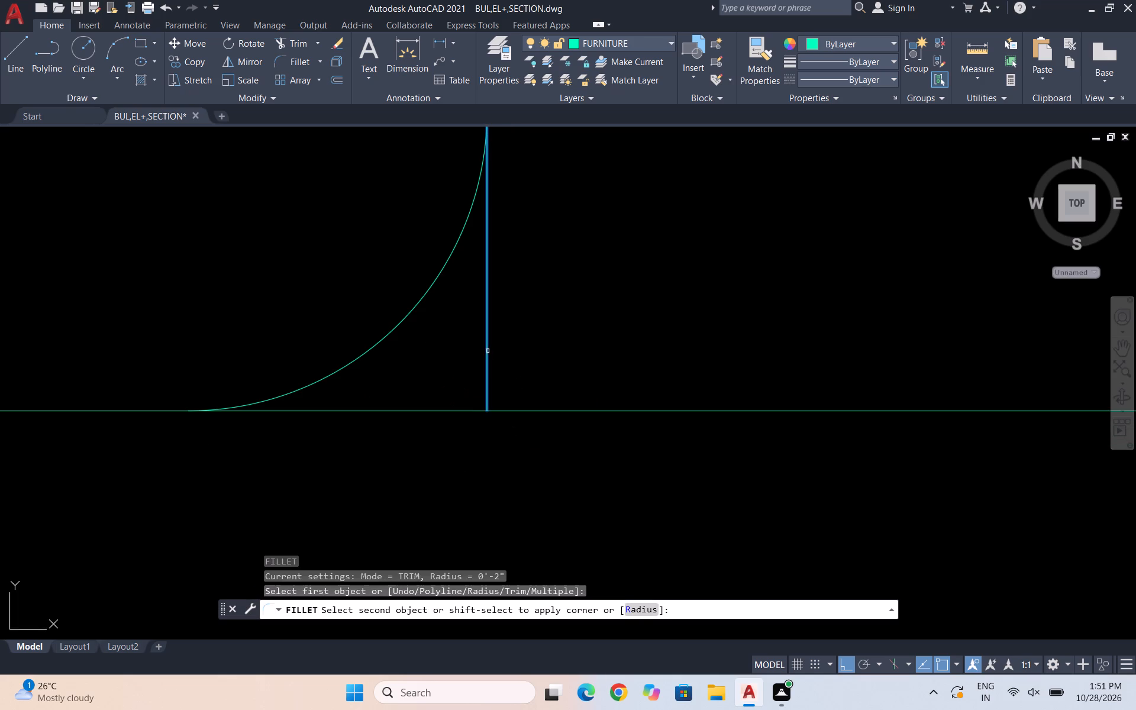
click(567, 409)
key(Escape)
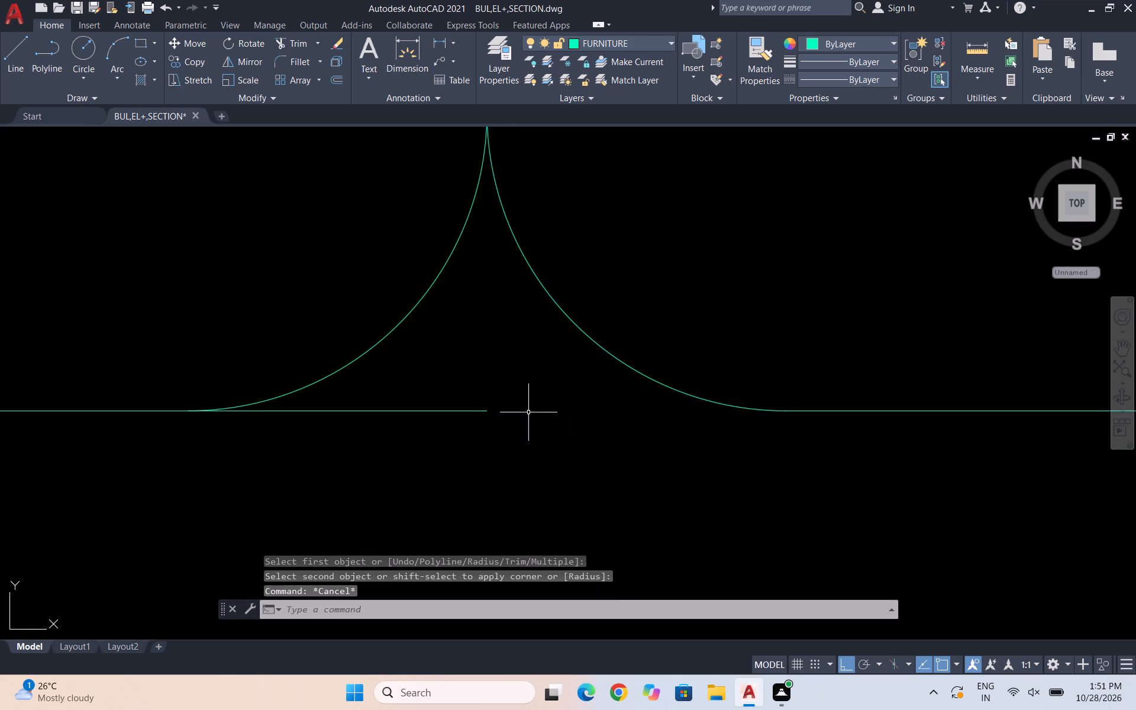
Erase the leftover horizontal line segment under the middle seat's front-right fillet.
drag(519, 429, 505, 414)
click(452, 362)
key(Delete)
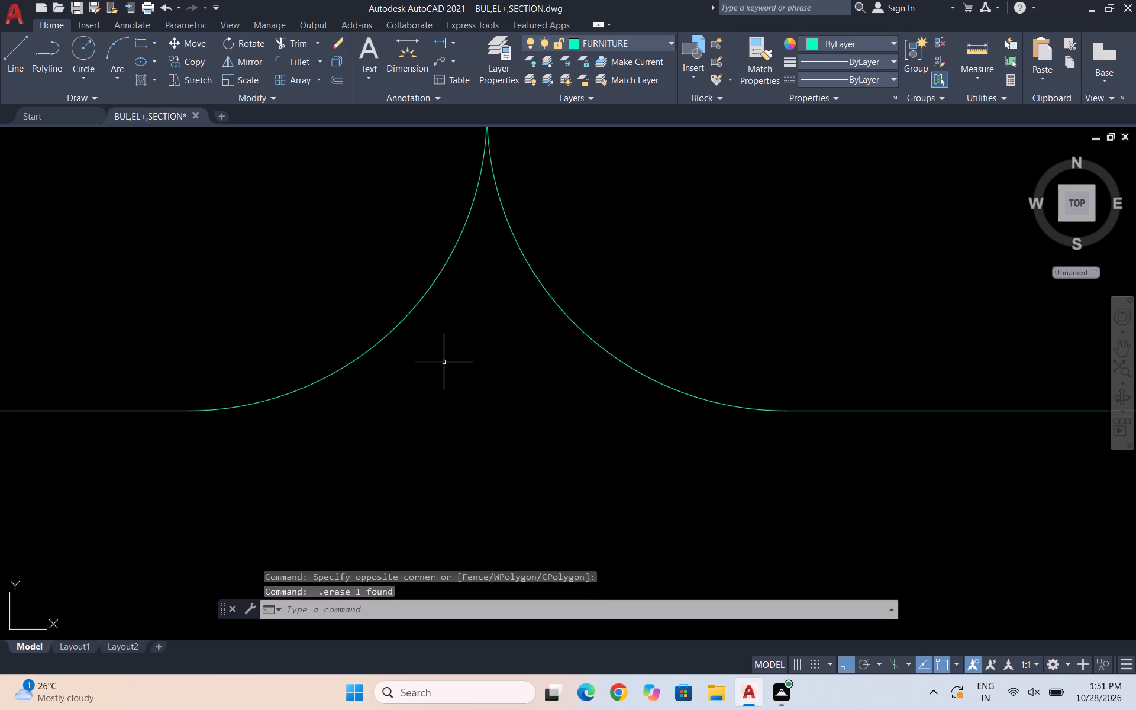
scroll(474, 370, down, 6)
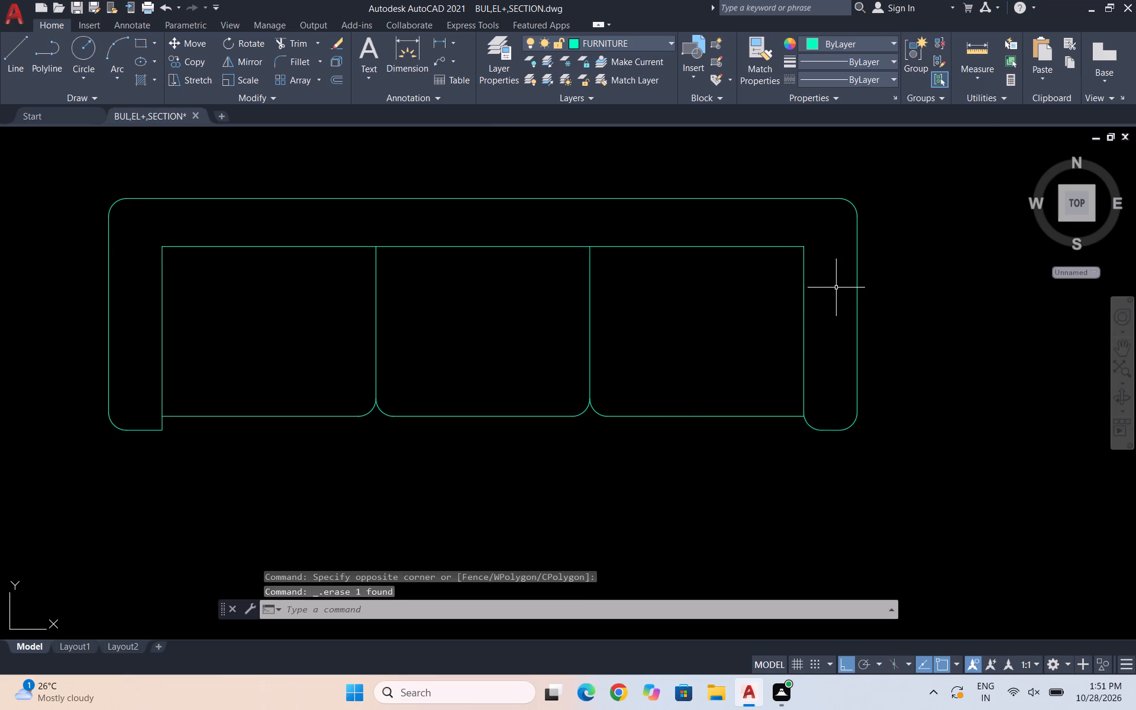
key(Escape)
key(Escape)
Copy the three-seat sofa outside the plan straight down, leaving a gap below the original.
scroll(838, 299, down, 4)
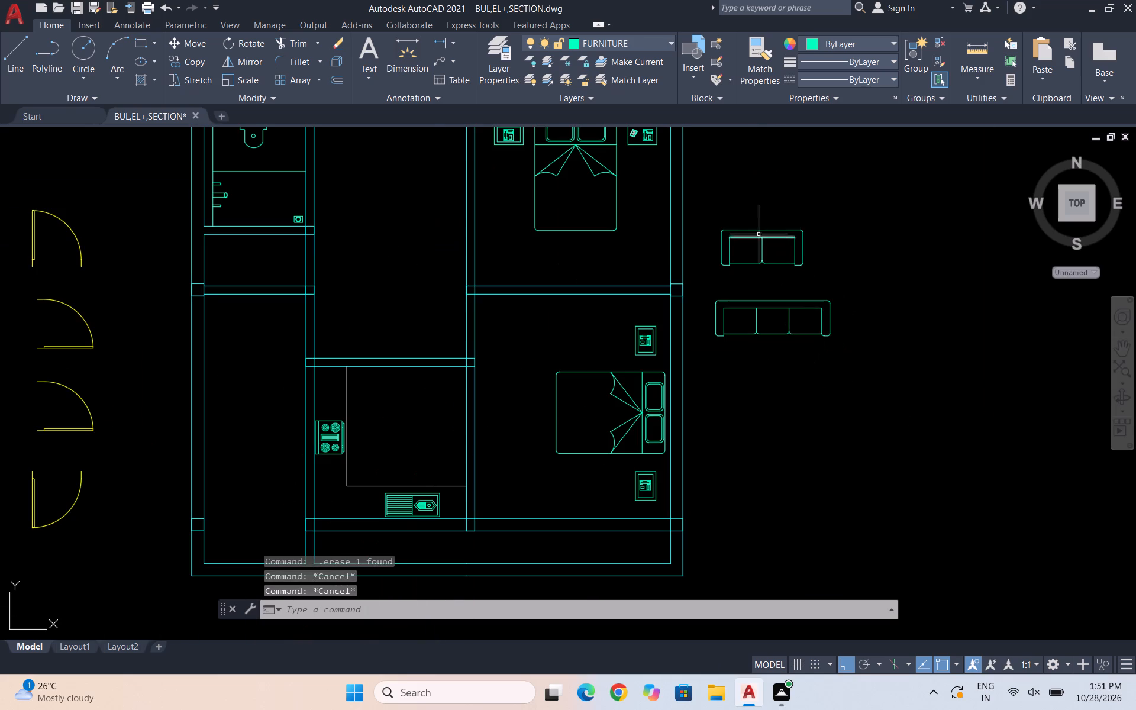
scroll(763, 238, up, 2)
scroll(912, 359, down, 2)
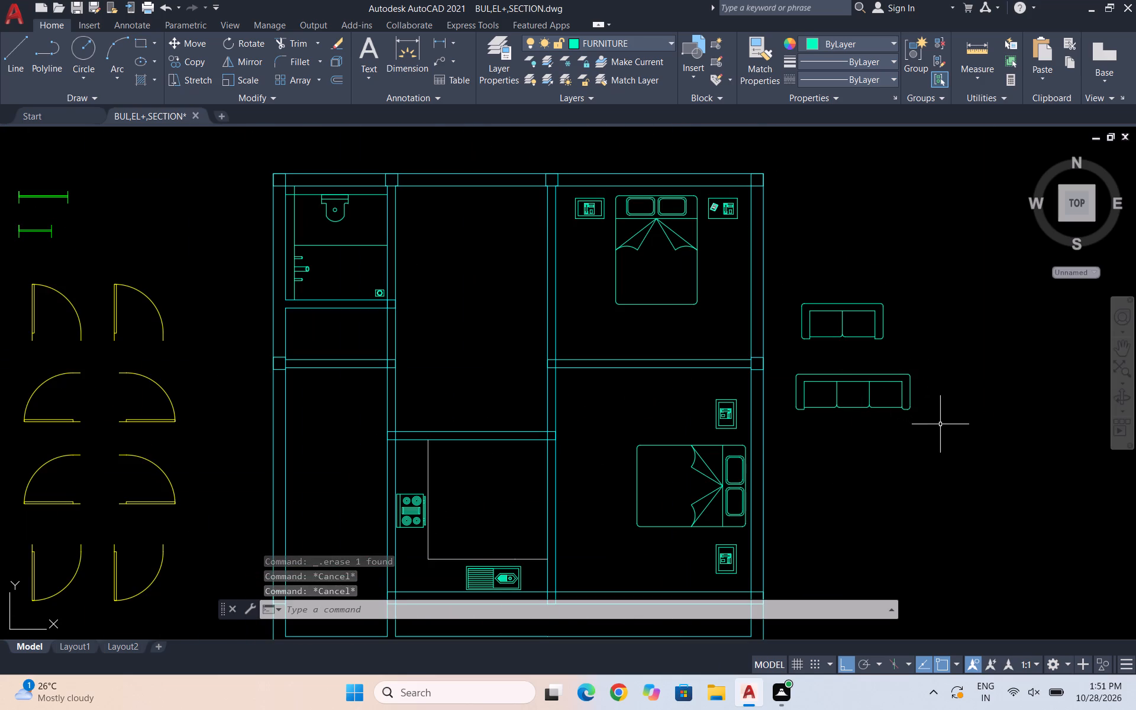
scroll(820, 333, up, 2)
scroll(928, 348, down, 3)
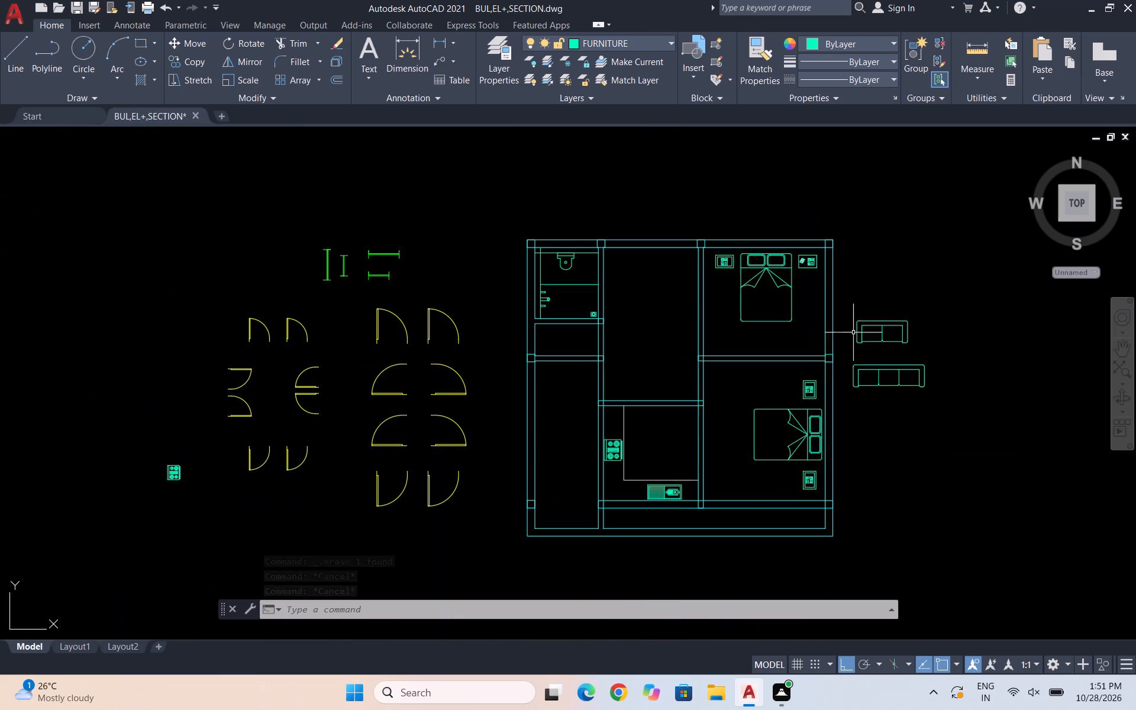
scroll(910, 354, up, 1)
click(948, 438)
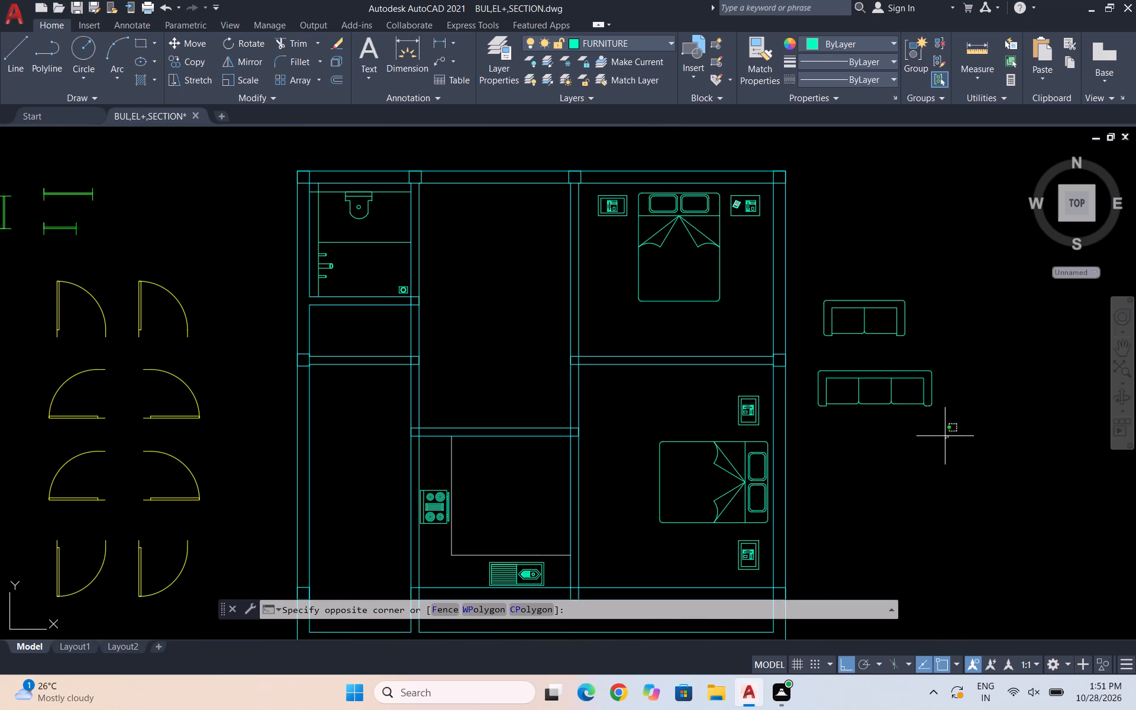
click(802, 358)
text(CO)
key(Return)
click(860, 385)
scroll(890, 284, down, 1)
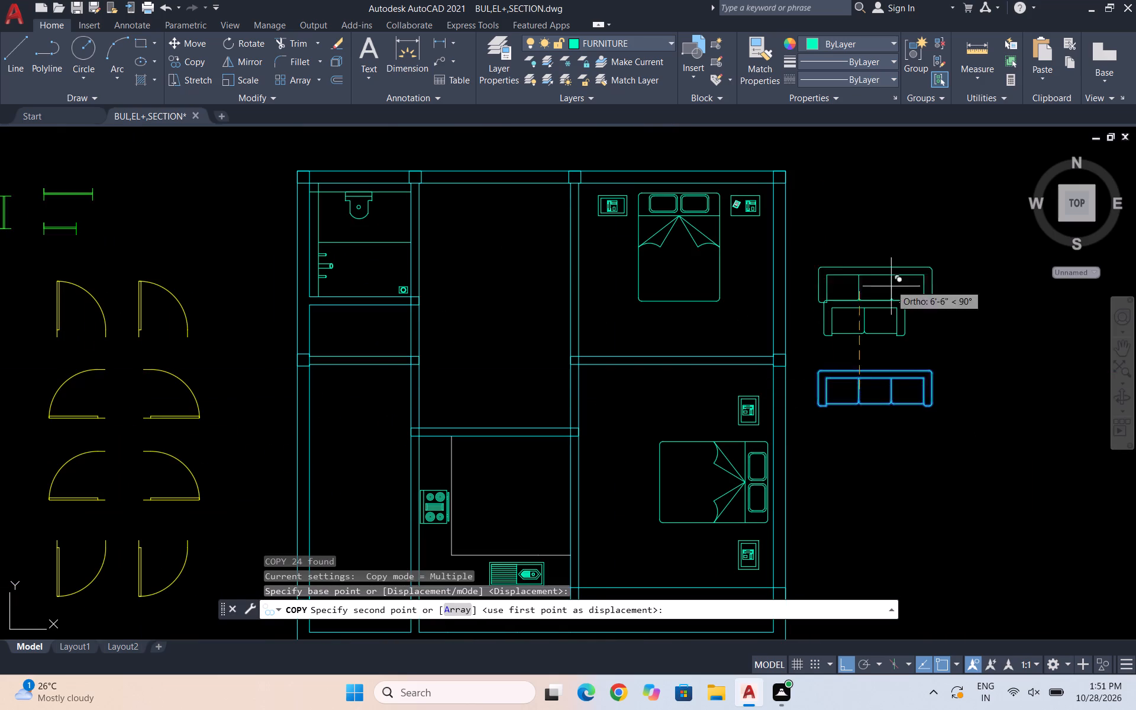
scroll(890, 284, down, 1)
scroll(898, 390, up, 2)
click(891, 359)
key(Escape)
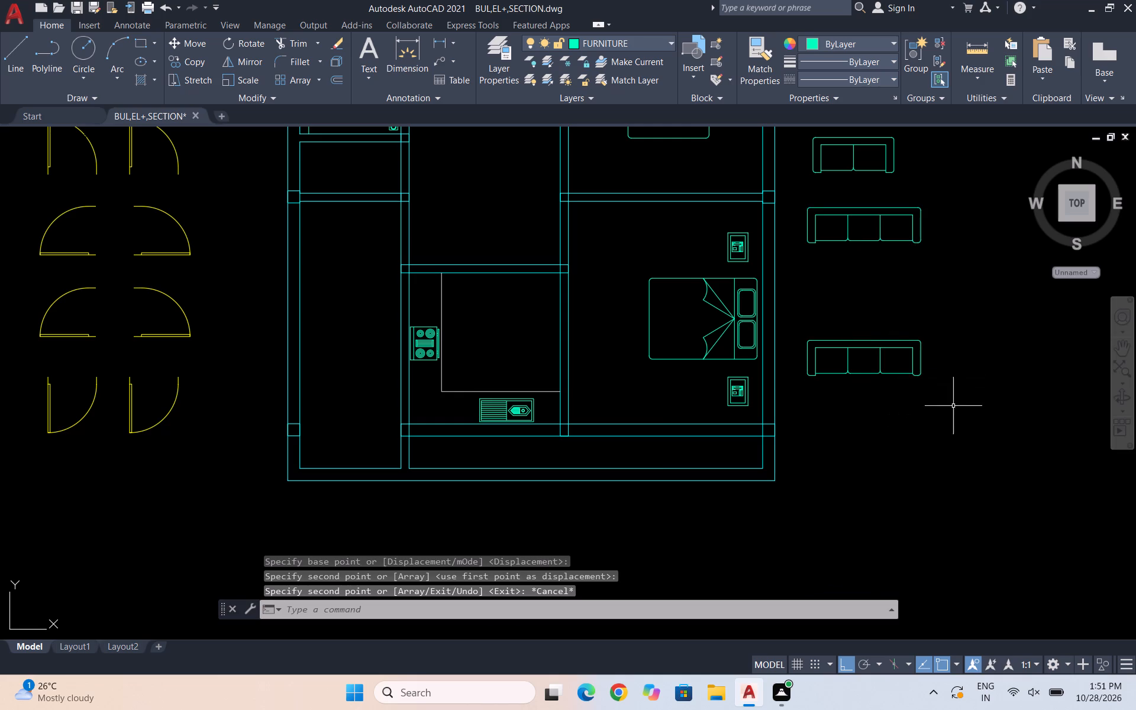
Rotate the lower three-seat sofa copy 90° clockwise so its back faces right.
drag(953, 406, 943, 397)
click(785, 326)
text(RO)
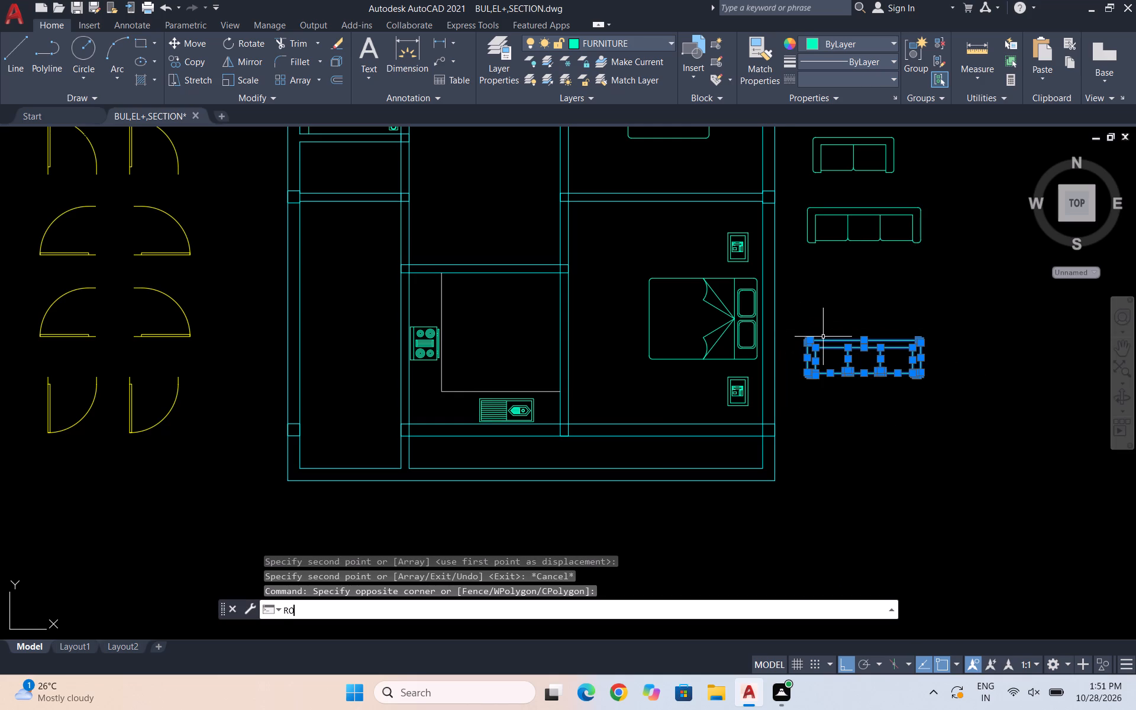
key(Return)
drag(887, 380, 887, 390)
click(849, 480)
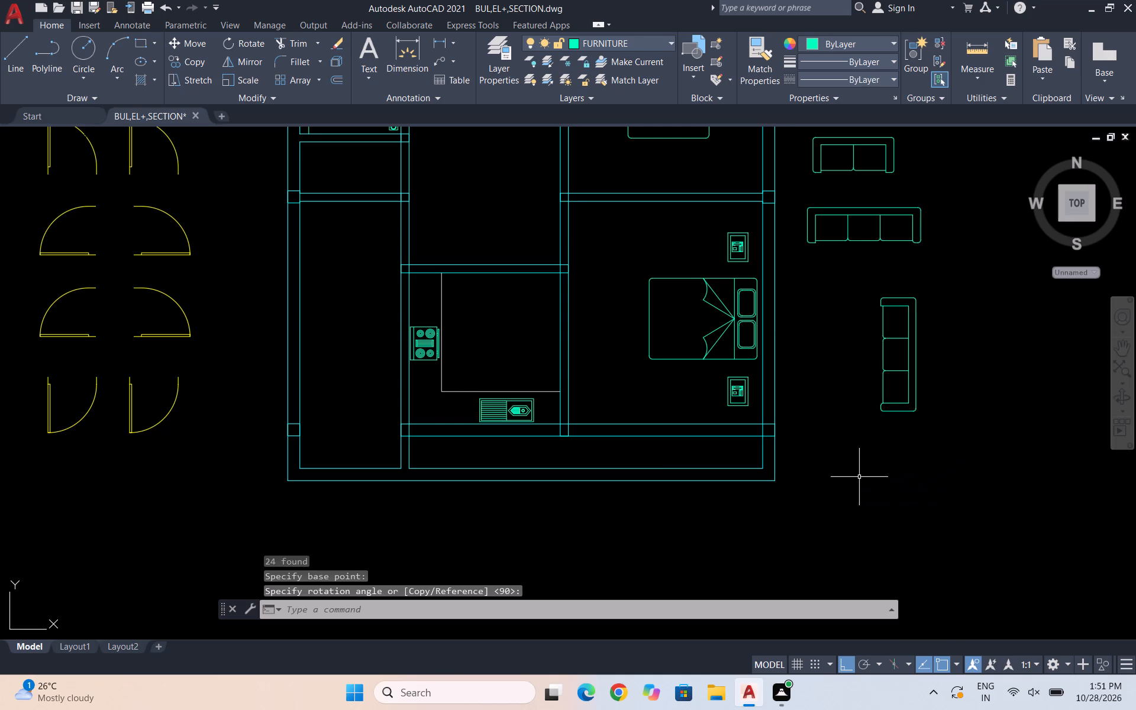
key(Escape)
Copy the upright three-seat sofa, with Ortho off, into the room between the bathroom and the upper bedroom, near its right wall.
click(964, 456)
click(843, 288)
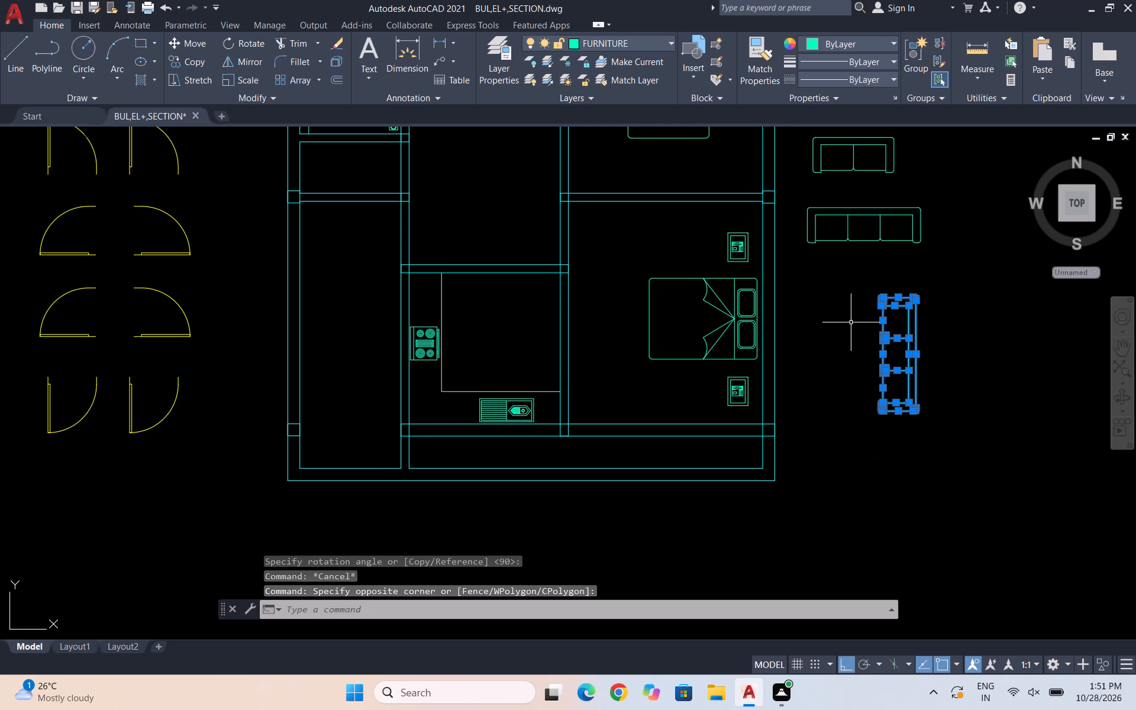
text(CO)
key(Return)
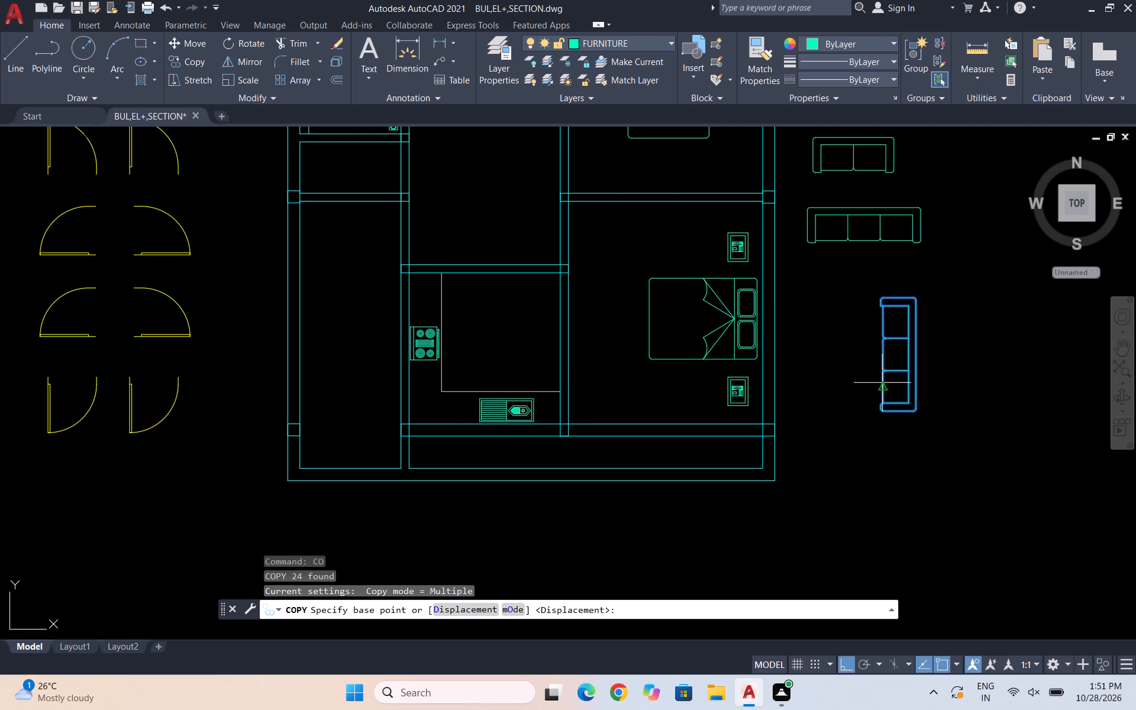
click(894, 367)
scroll(721, 410, down, 4)
scroll(677, 369, up, 4)
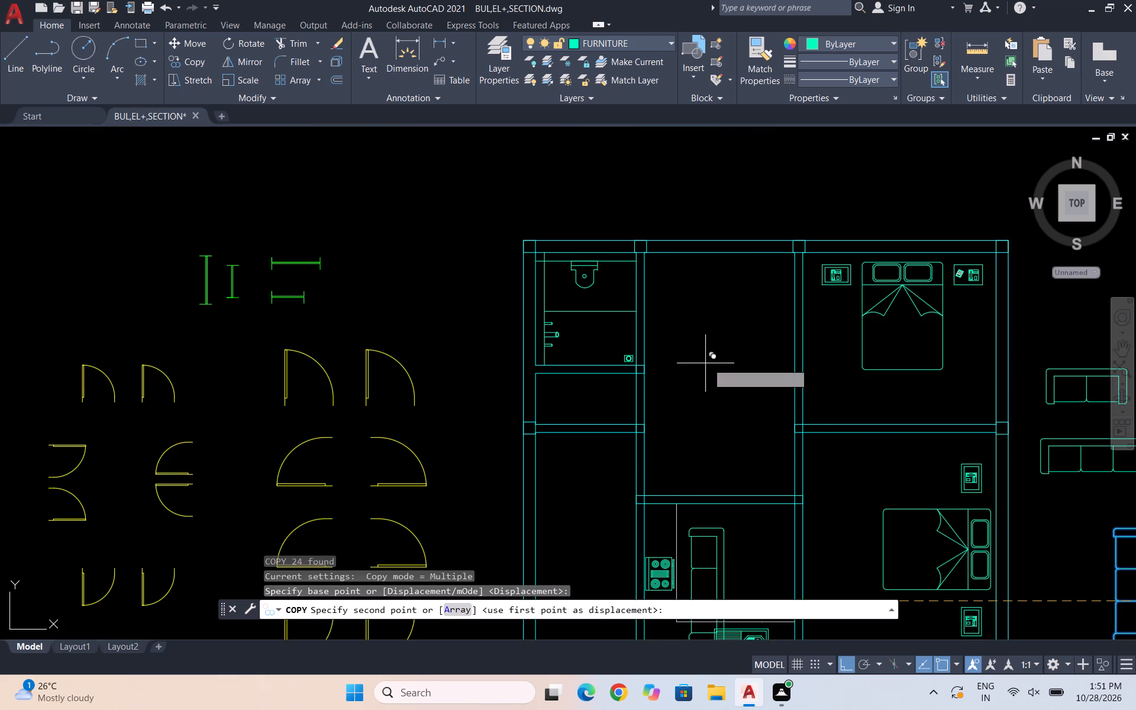
key(F8)
scroll(759, 359, up, 1)
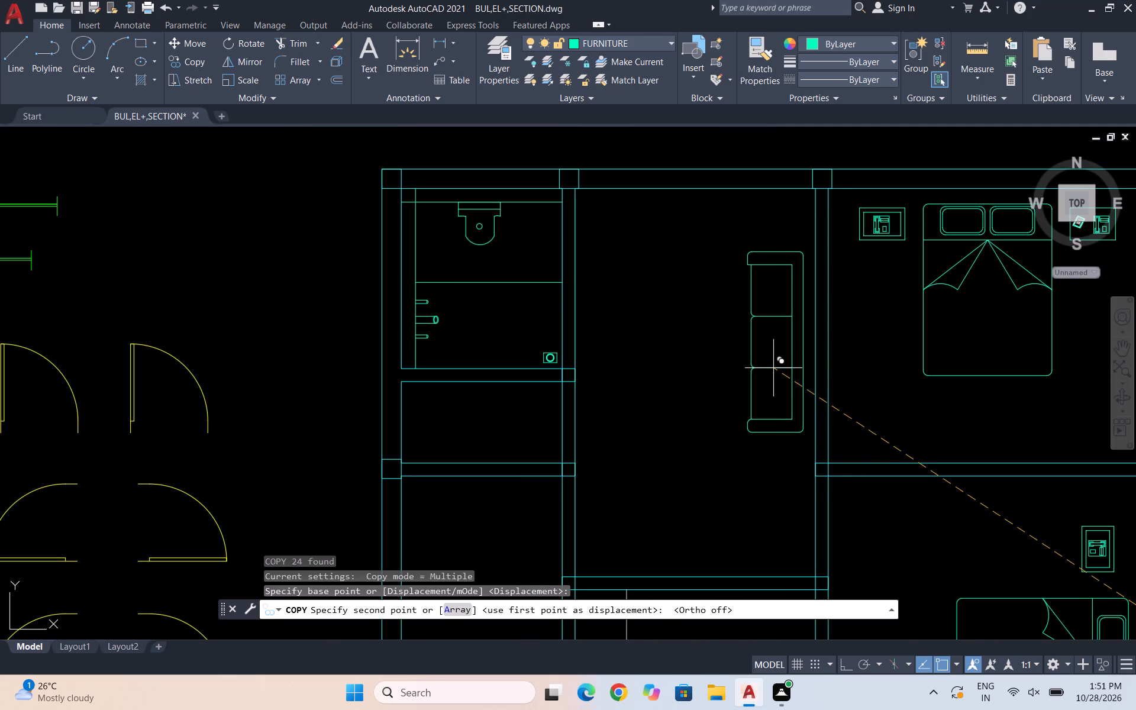
click(773, 368)
key(Escape)
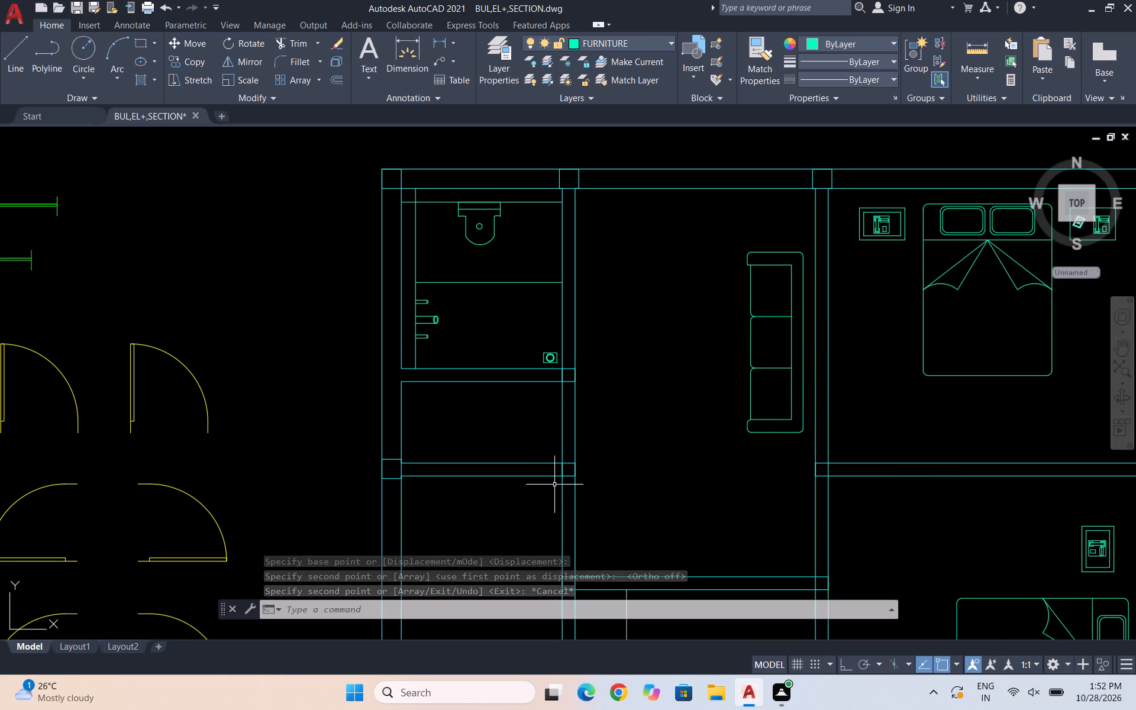
Copy the horizontal two-seat sofa outside the plan into the living room, above the upright three-seat sofa near the upper wall.
scroll(496, 477, down, 1)
scroll(386, 504, down, 1)
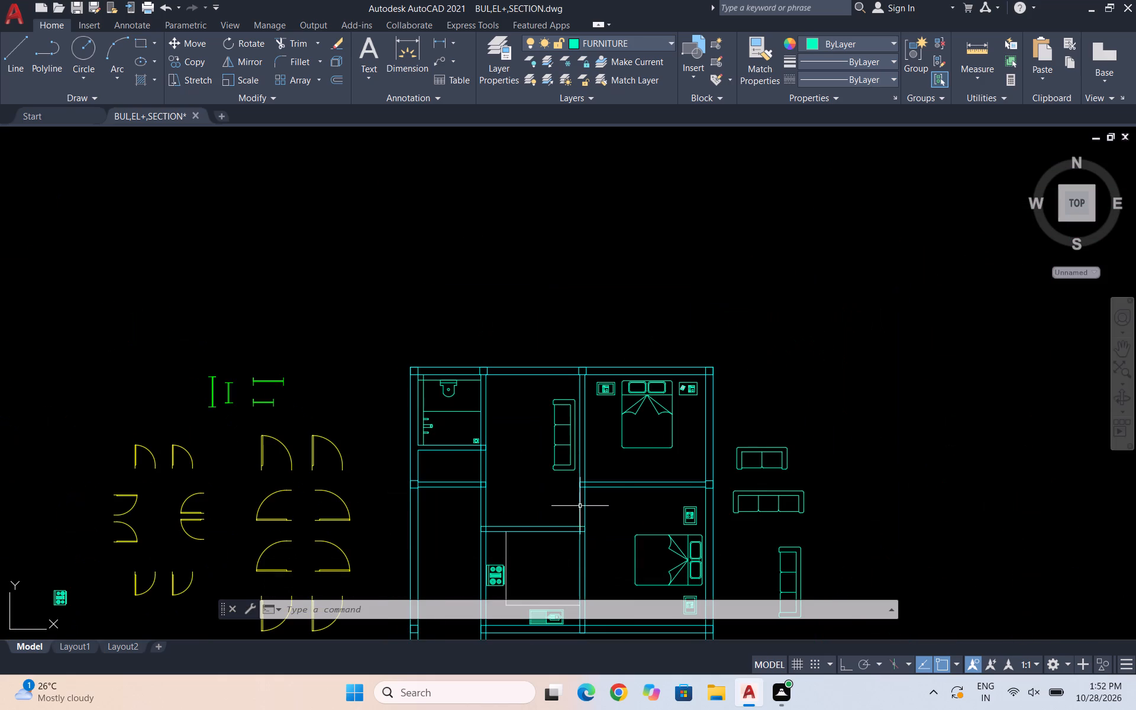
scroll(744, 486, up, 2)
key(Escape)
click(862, 474)
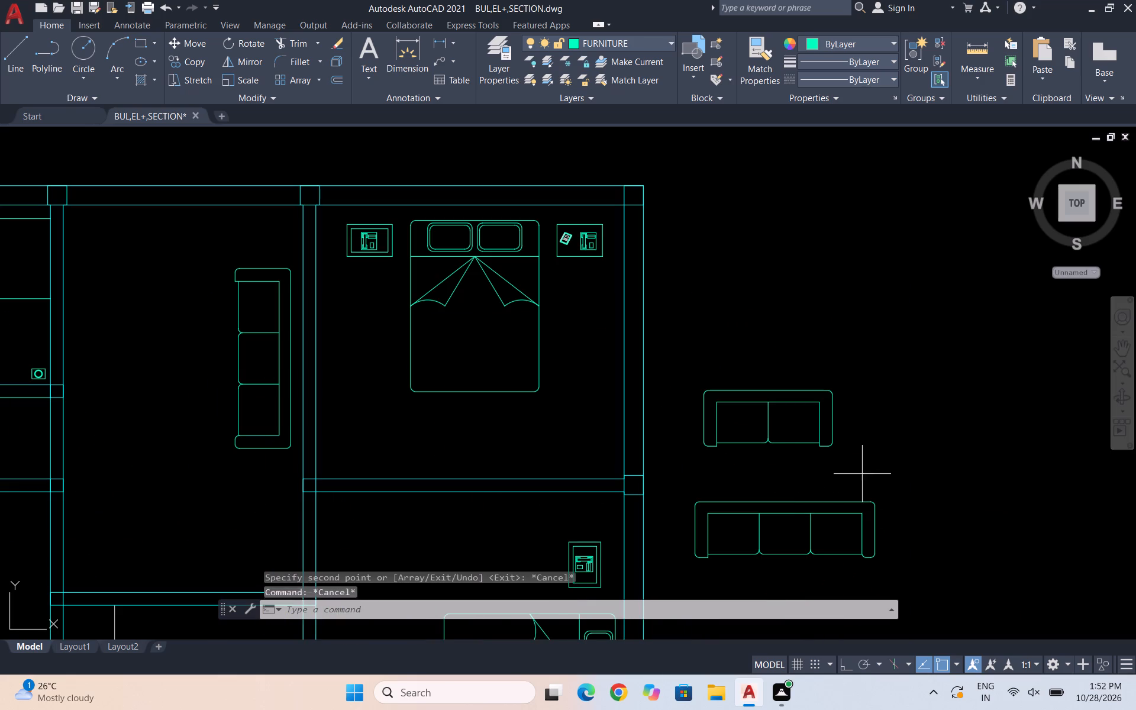
click(692, 369)
text(CO)
key(Return)
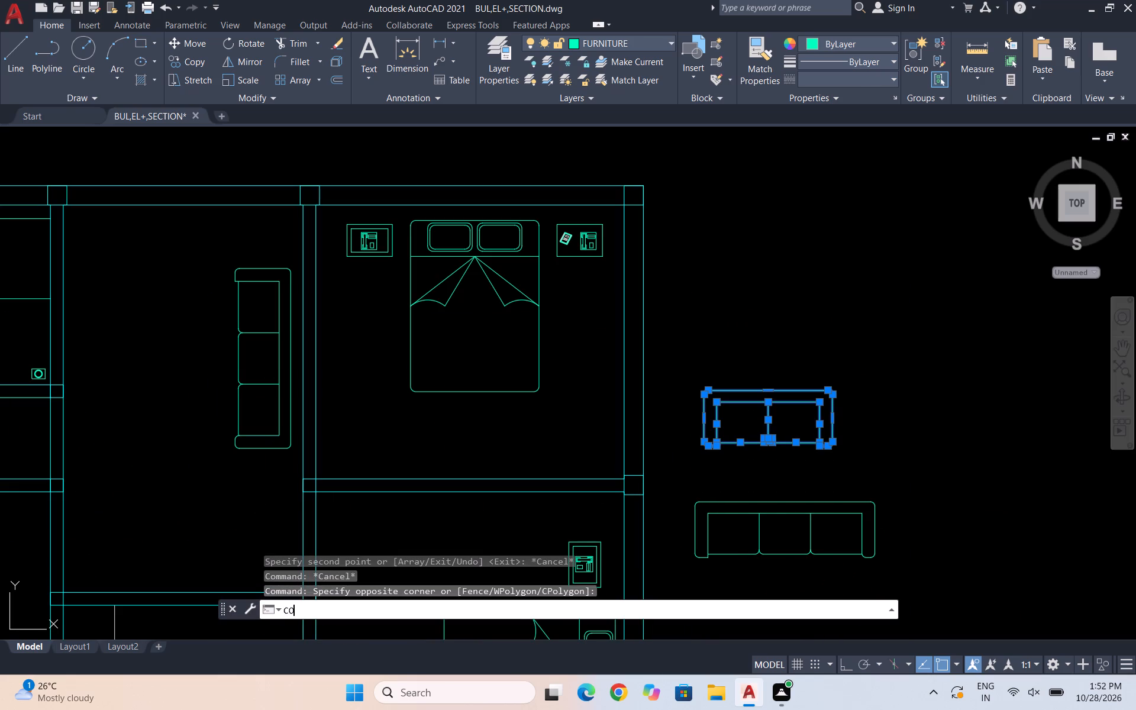
click(769, 434)
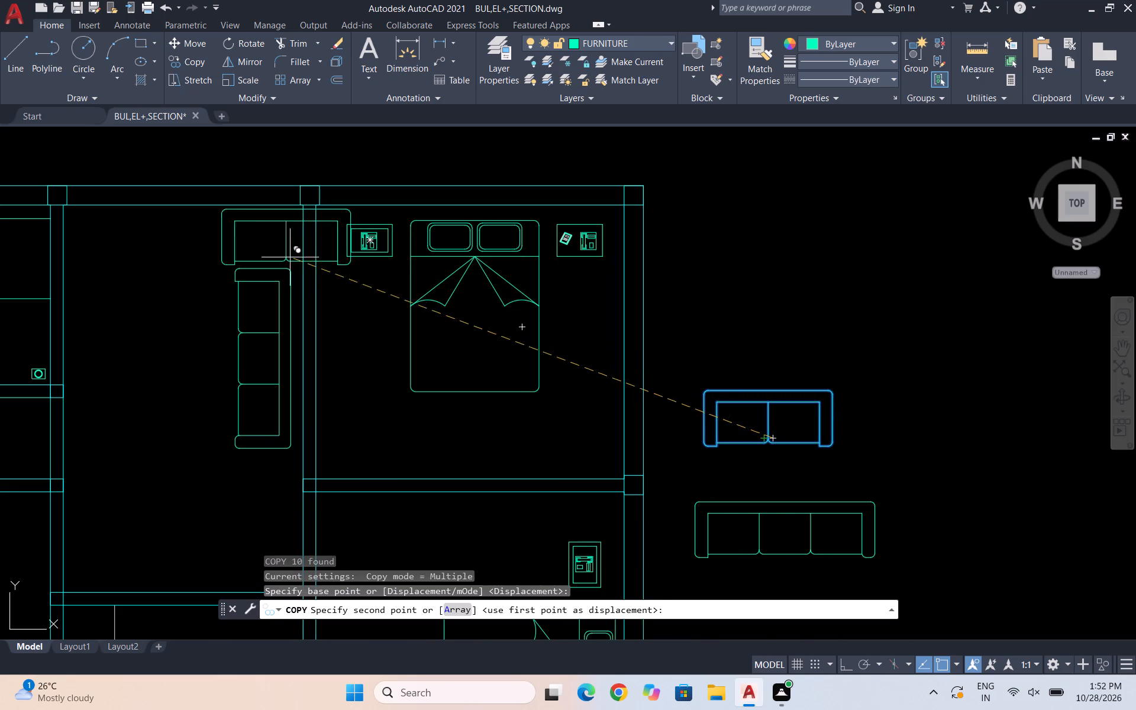
scroll(208, 240, up, 1)
scroll(216, 258, down, 2)
scroll(202, 264, up, 1)
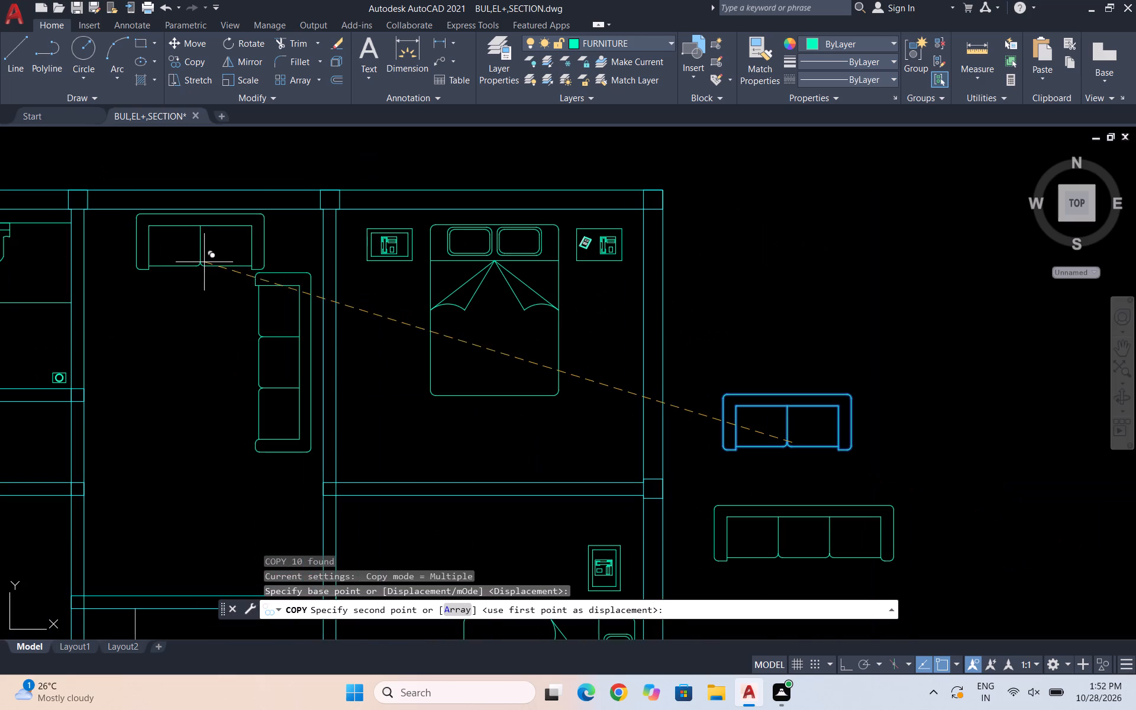
scroll(215, 259, up, 1)
click(221, 263)
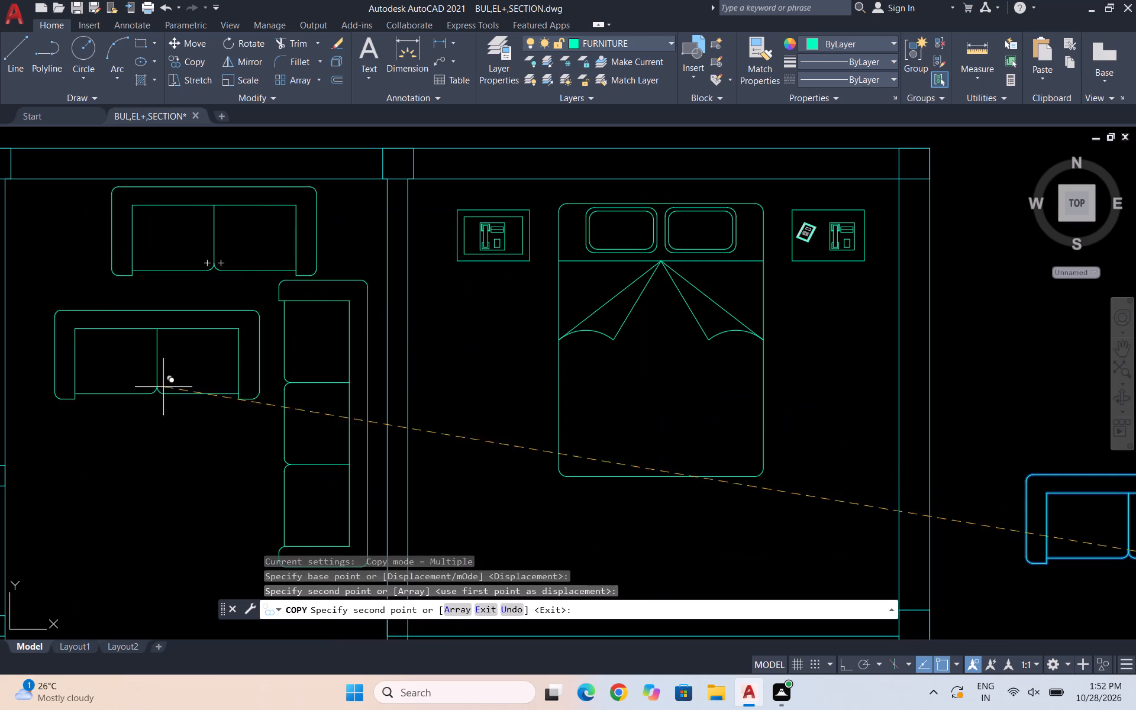
scroll(417, 328, down, 2)
key(Escape)
Copy the original two-seat sofa to the empty area farther right of the sofas outside the plan.
scroll(762, 437, up, 2)
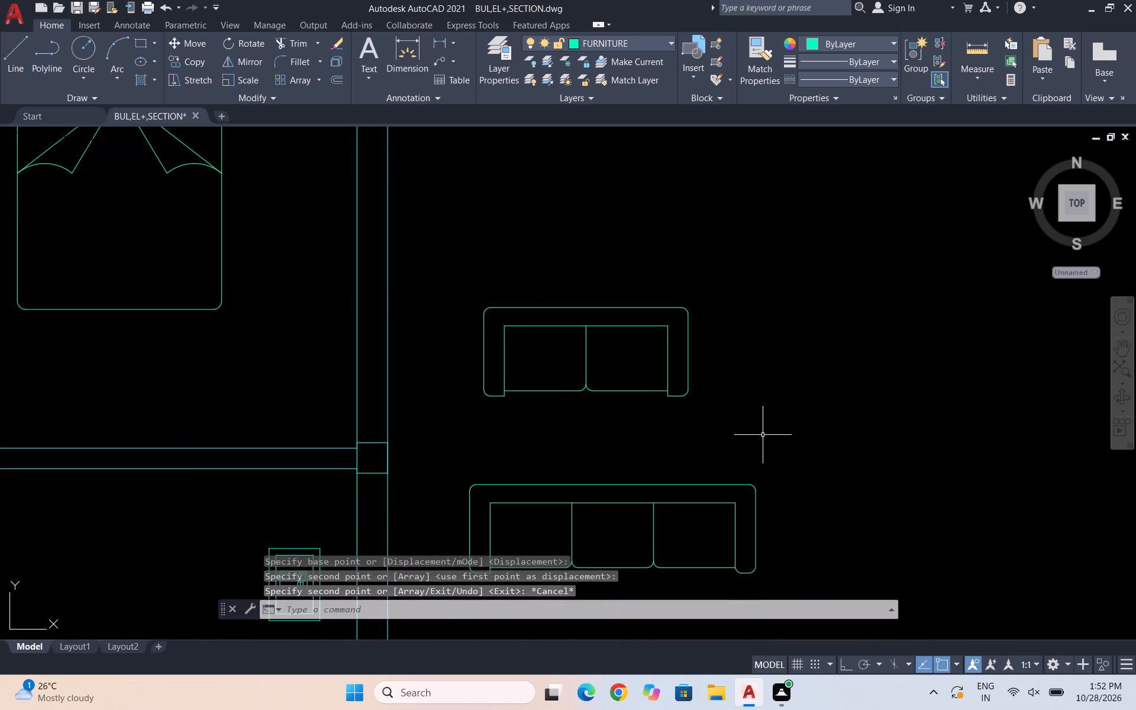
click(763, 435)
click(443, 253)
text(CO)
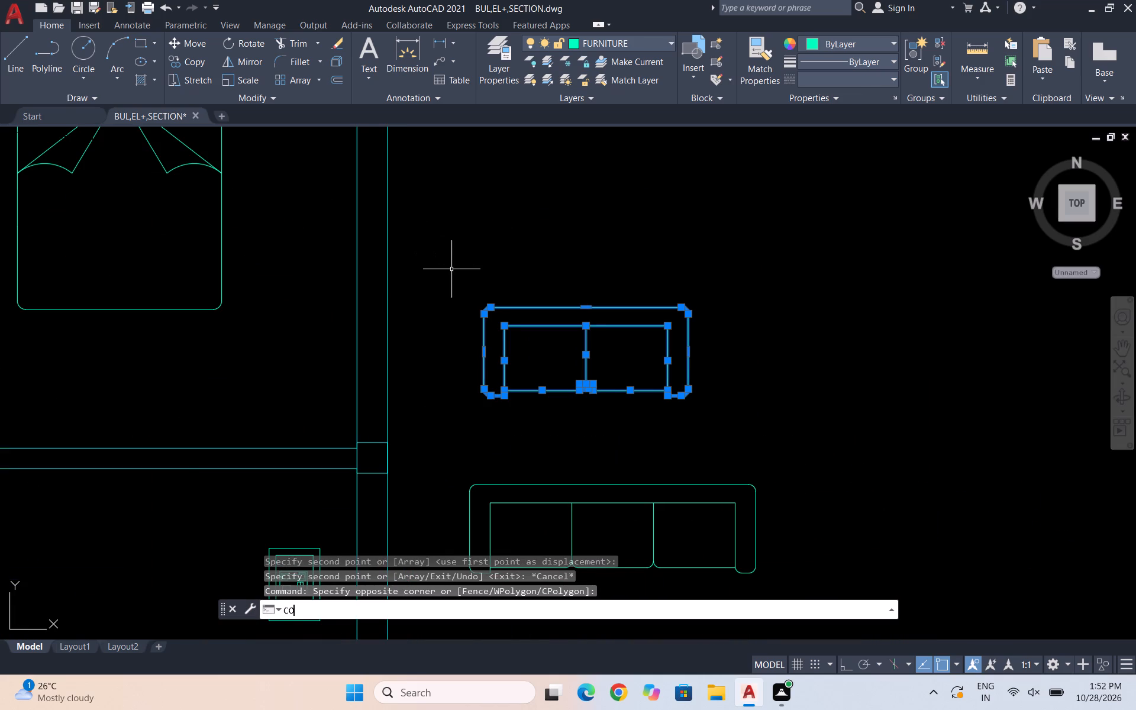
key(Return)
click(595, 354)
scroll(598, 341, down, 4)
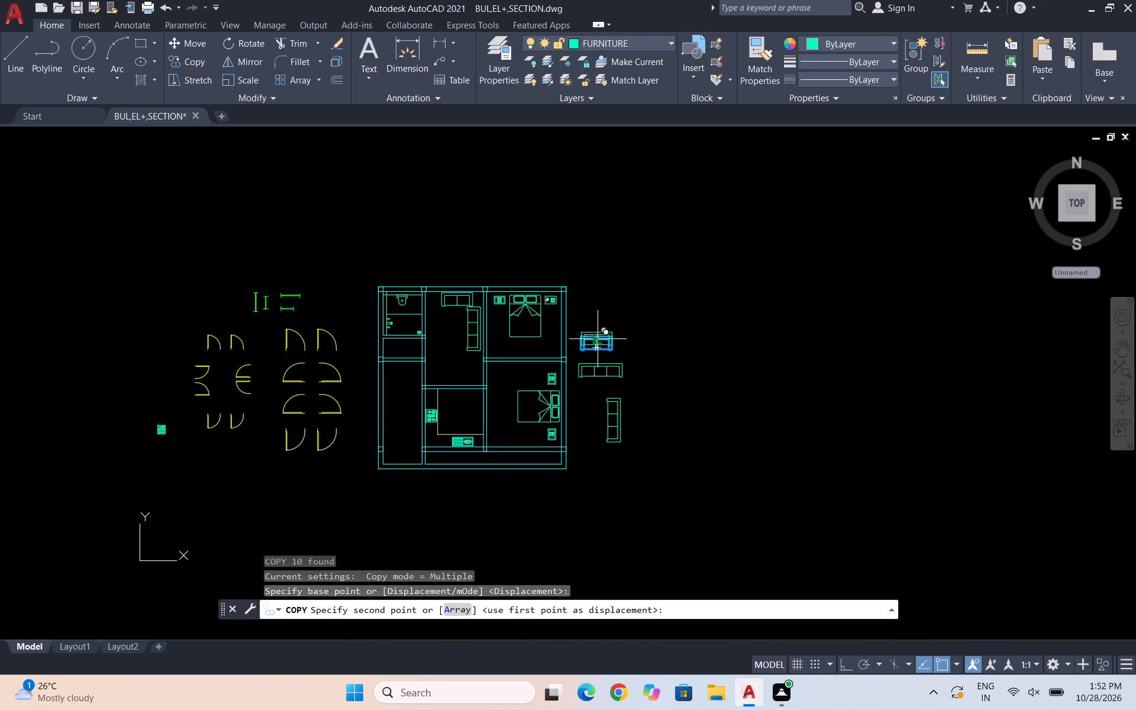
click(679, 383)
key(Escape)
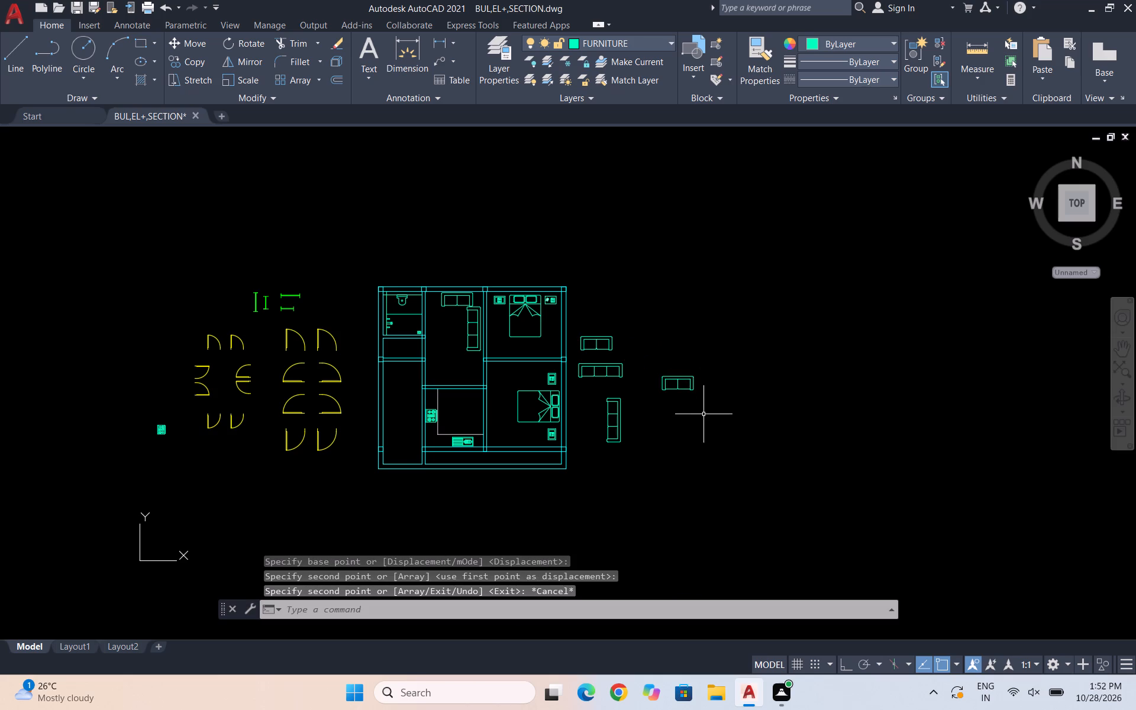
Rotate the new two-seat sofa copy outside the plan 180° with Ortho on, so its back faces down.
key(F8)
scroll(679, 390, up, 3)
drag(770, 421, 754, 419)
click(563, 302)
text(RO)
key(Return)
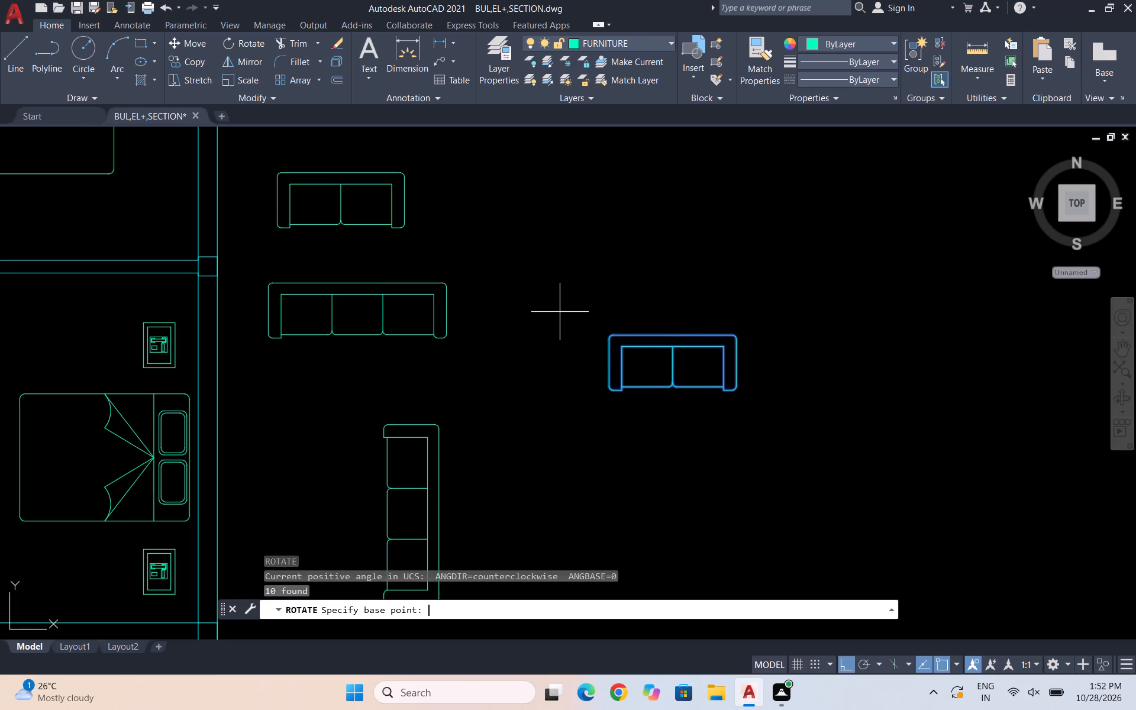
click(675, 367)
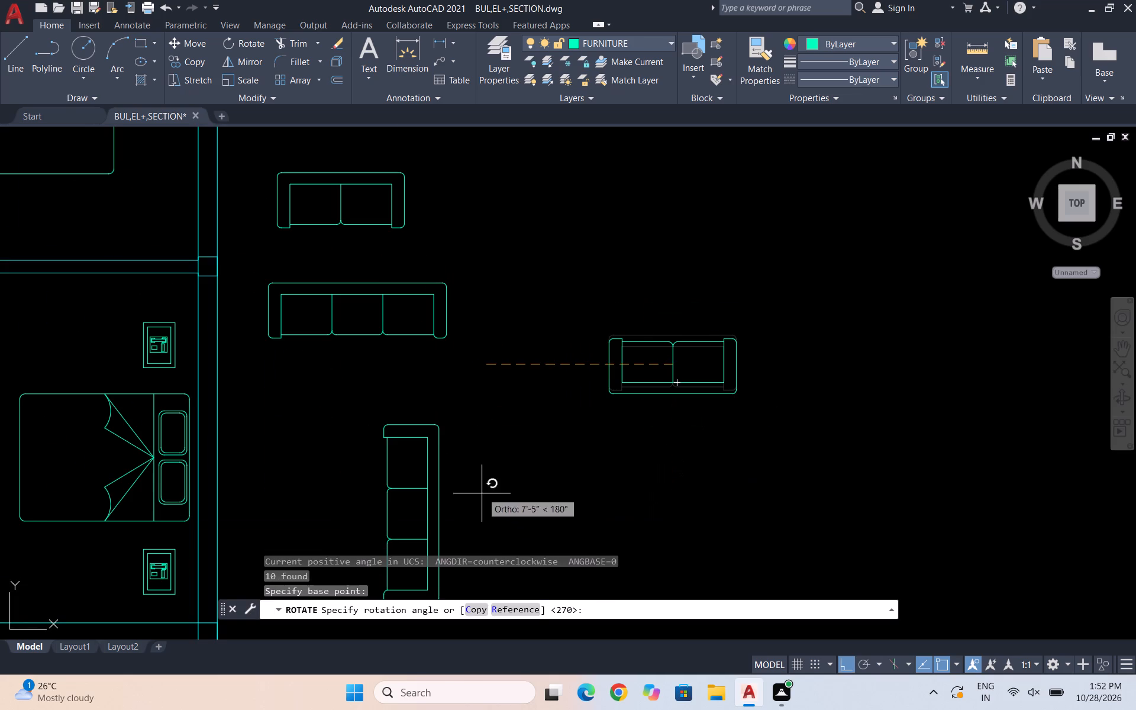
click(478, 421)
key(Escape)
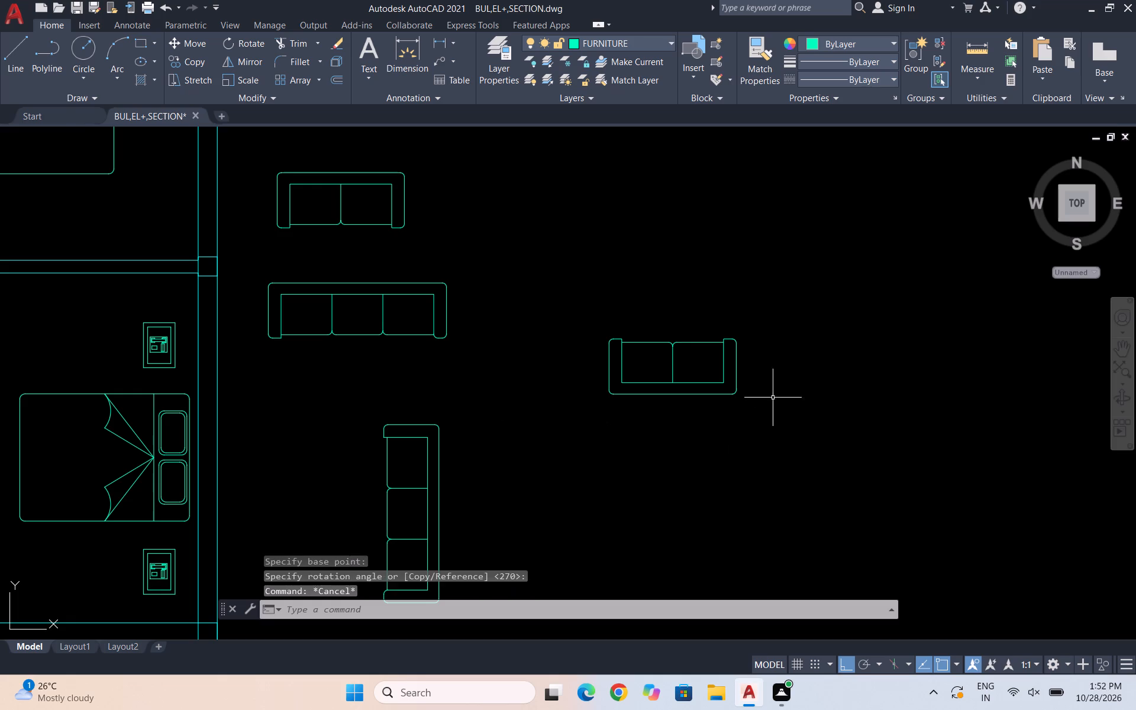
Copy the flipped two-seat sofa, with Ortho off, into the living room just below the upright three-seat sofa.
scroll(765, 395, down, 3)
scroll(733, 377, up, 2)
drag(851, 466, 847, 460)
click(700, 364)
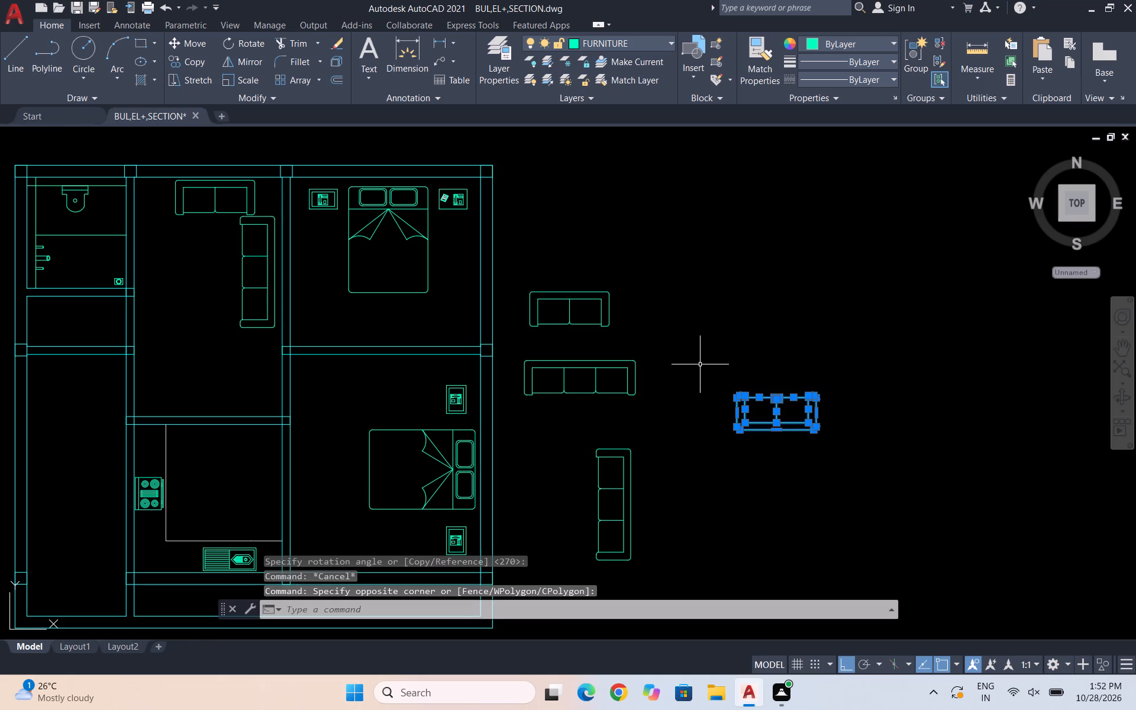
text(CO)
key(Return)
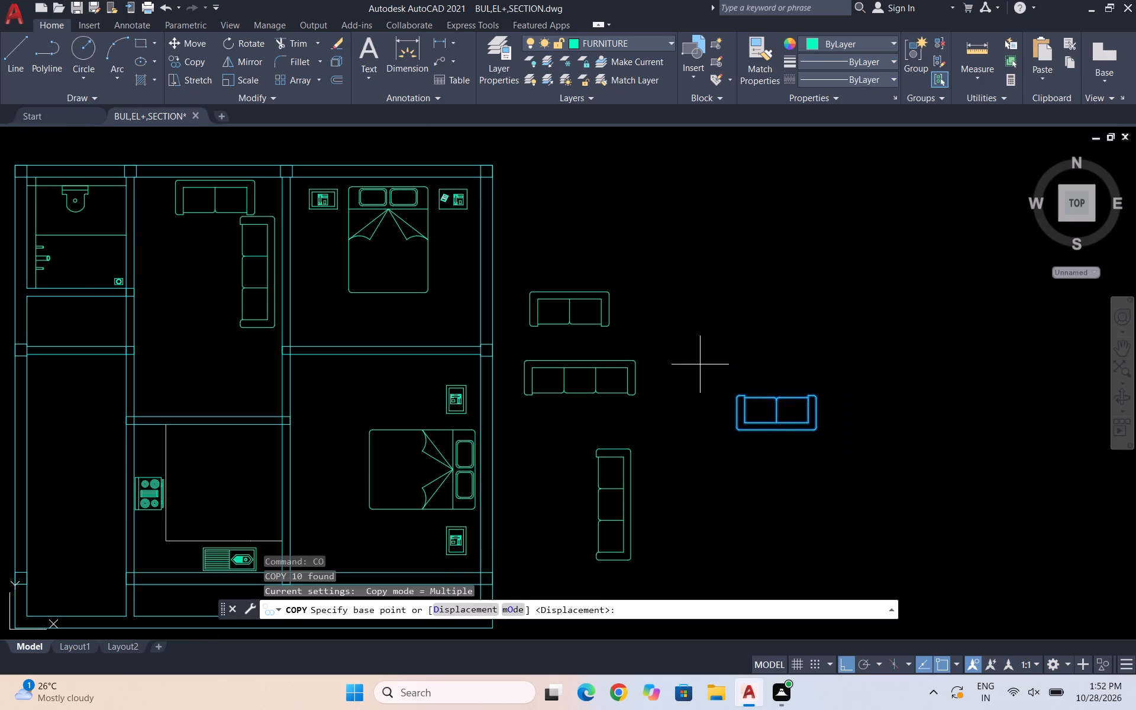
click(766, 401)
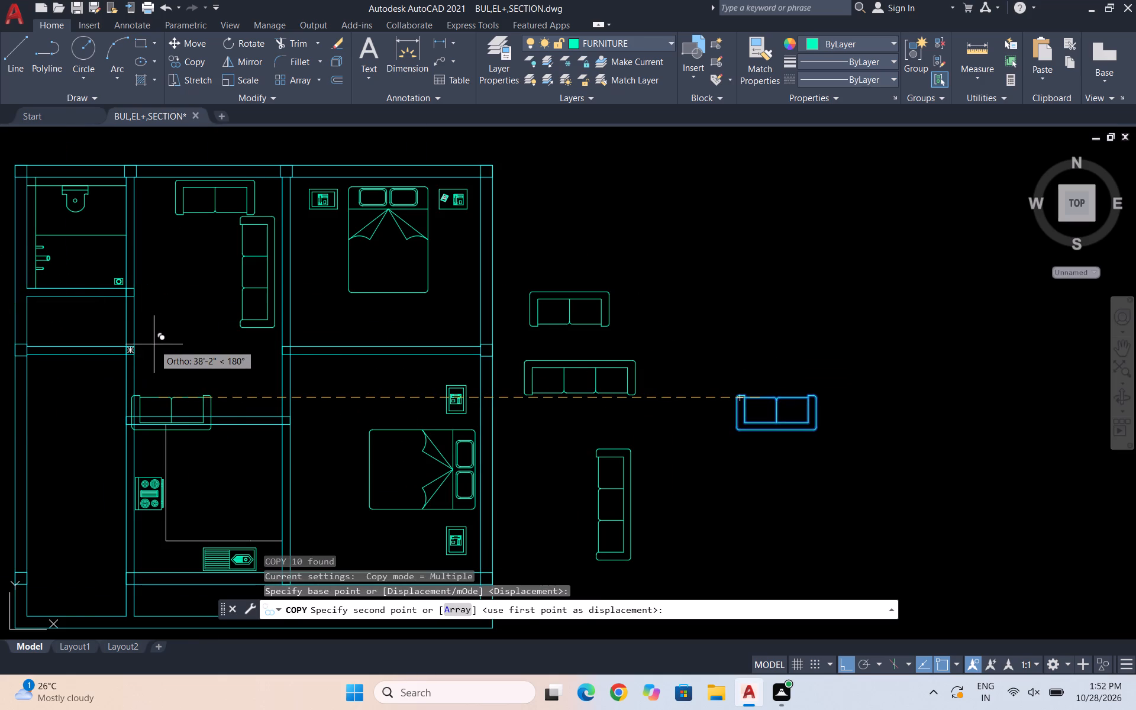
key(F8)
scroll(157, 345, up, 1)
scroll(191, 367, down, 1)
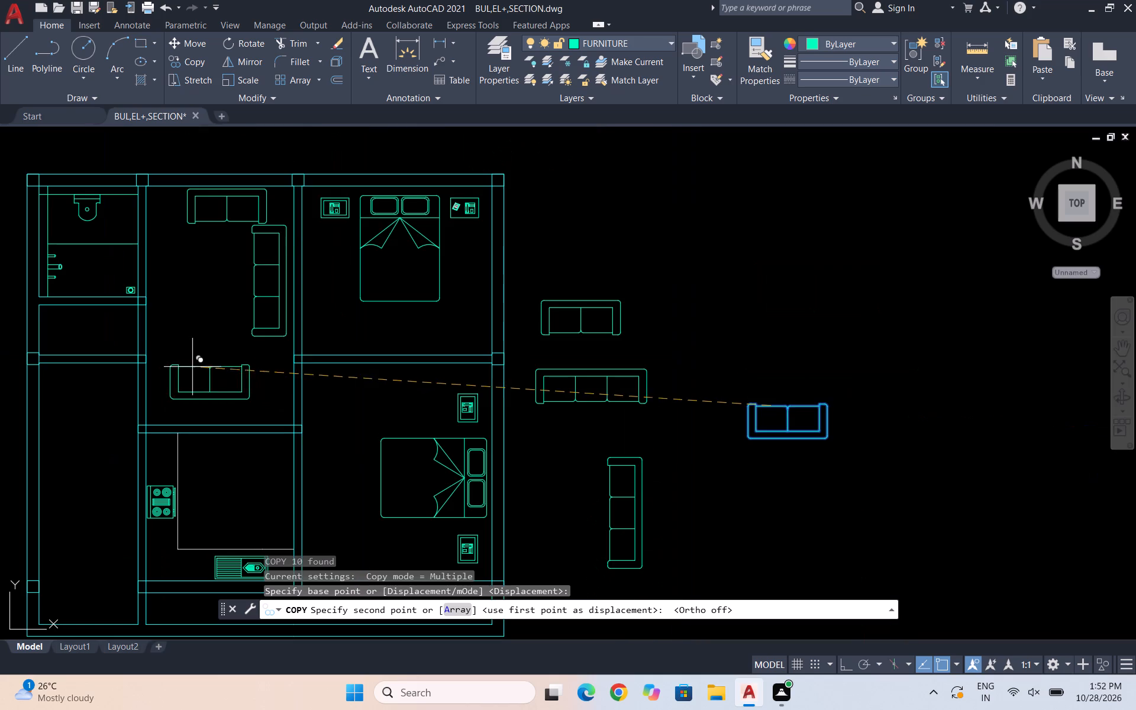
scroll(208, 350, up, 1)
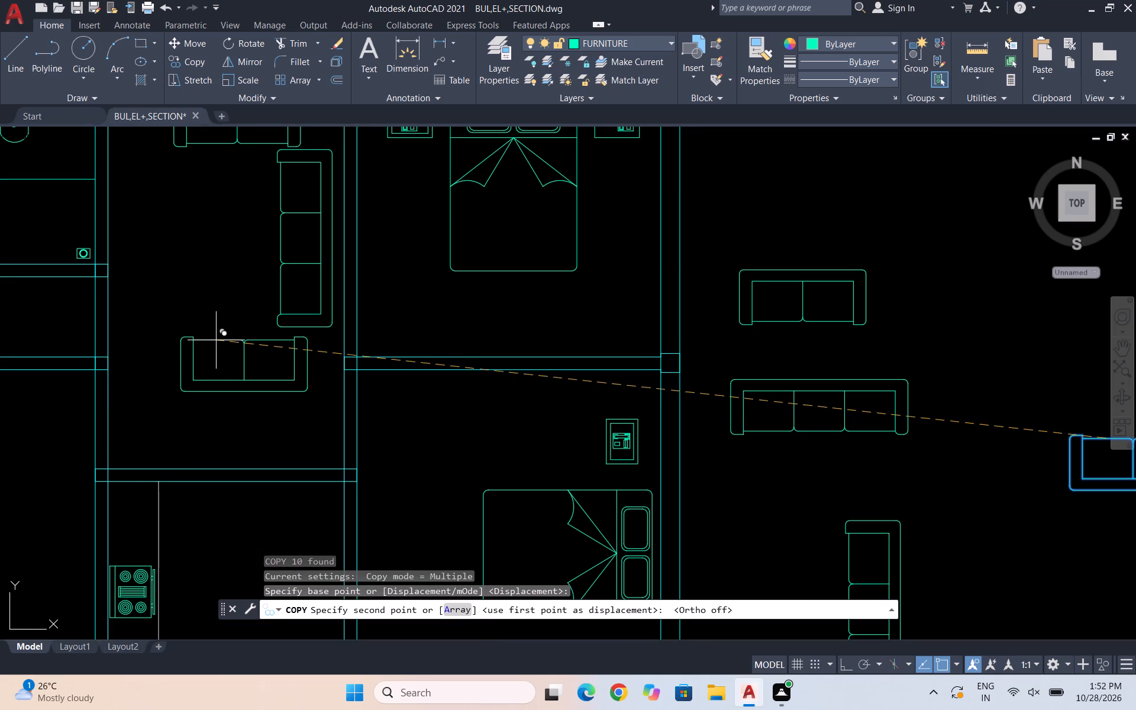
click(217, 340)
key(Escape)
Draw an upright rectangular coffee table between the two two-seat sofas, left of the three-seat sofa.
scroll(398, 351, down, 3)
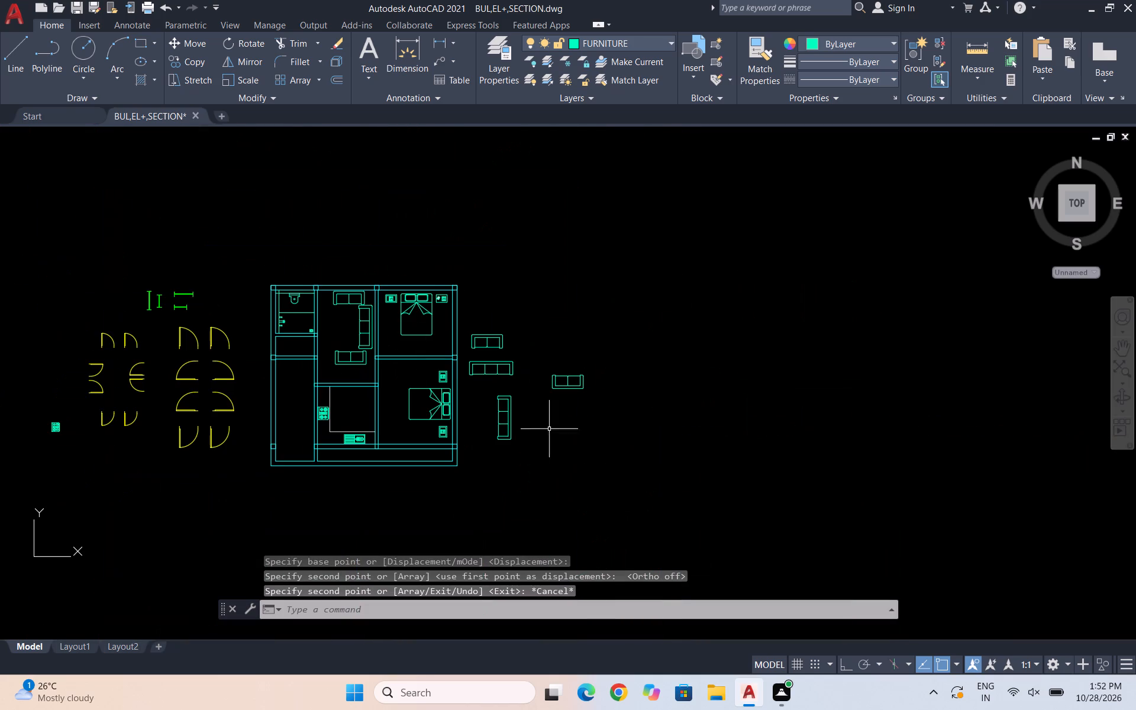
scroll(315, 324, up, 3)
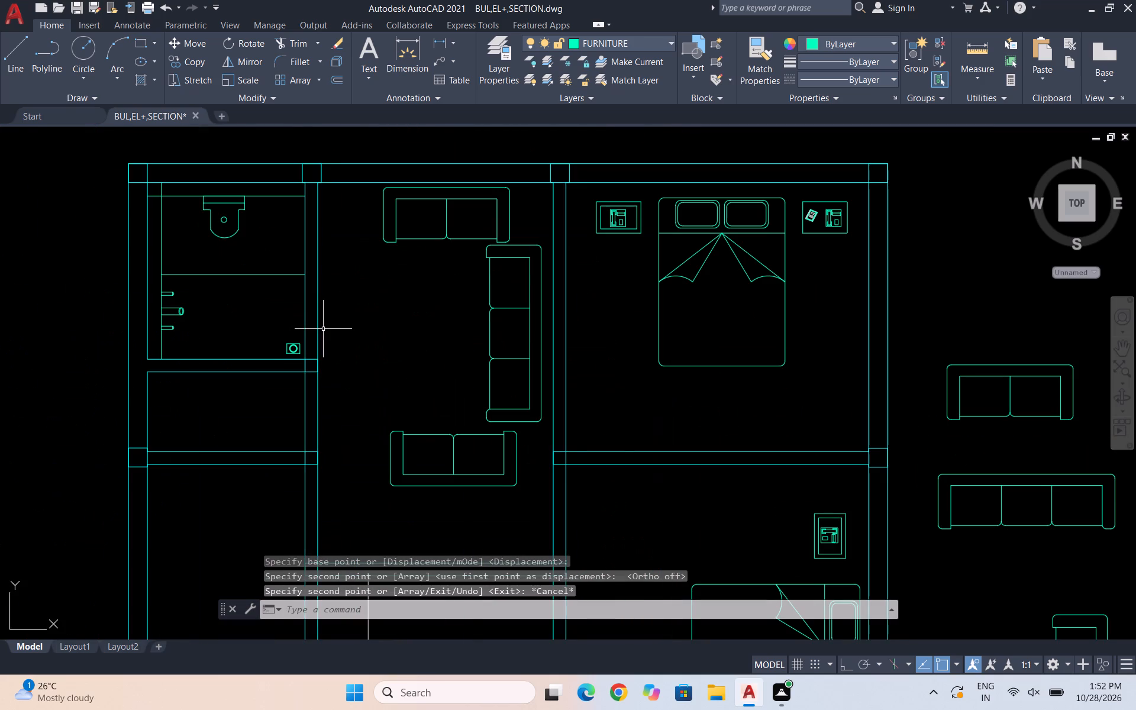
text(REC)
key(Return)
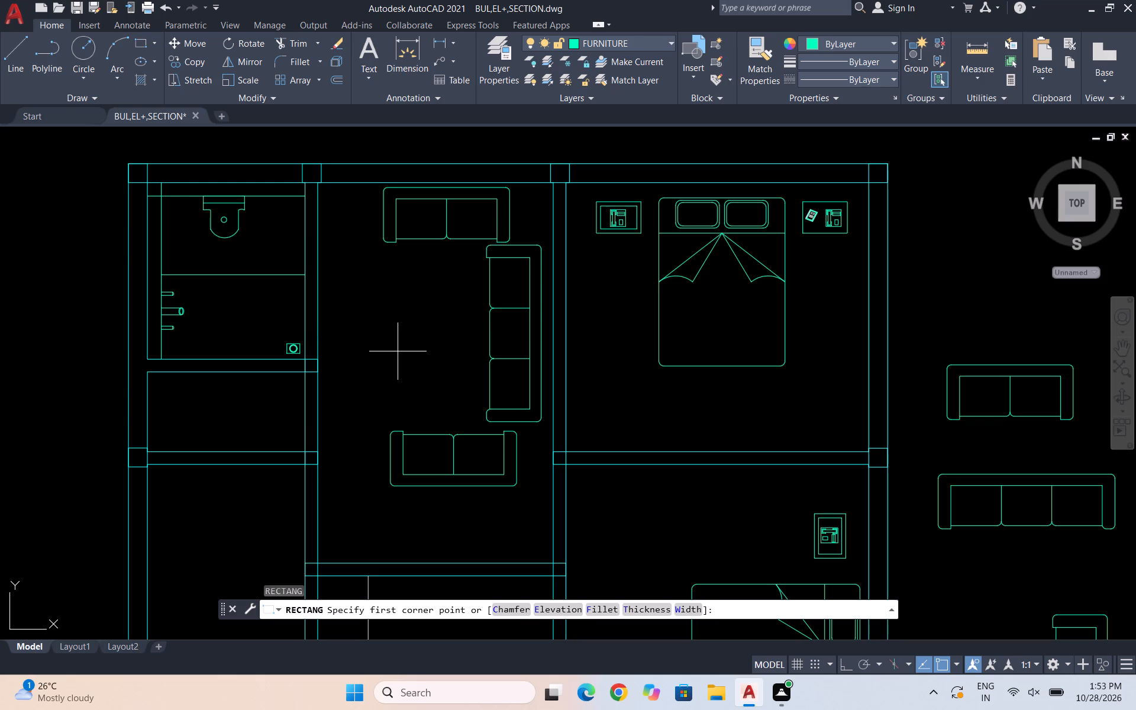
click(465, 376)
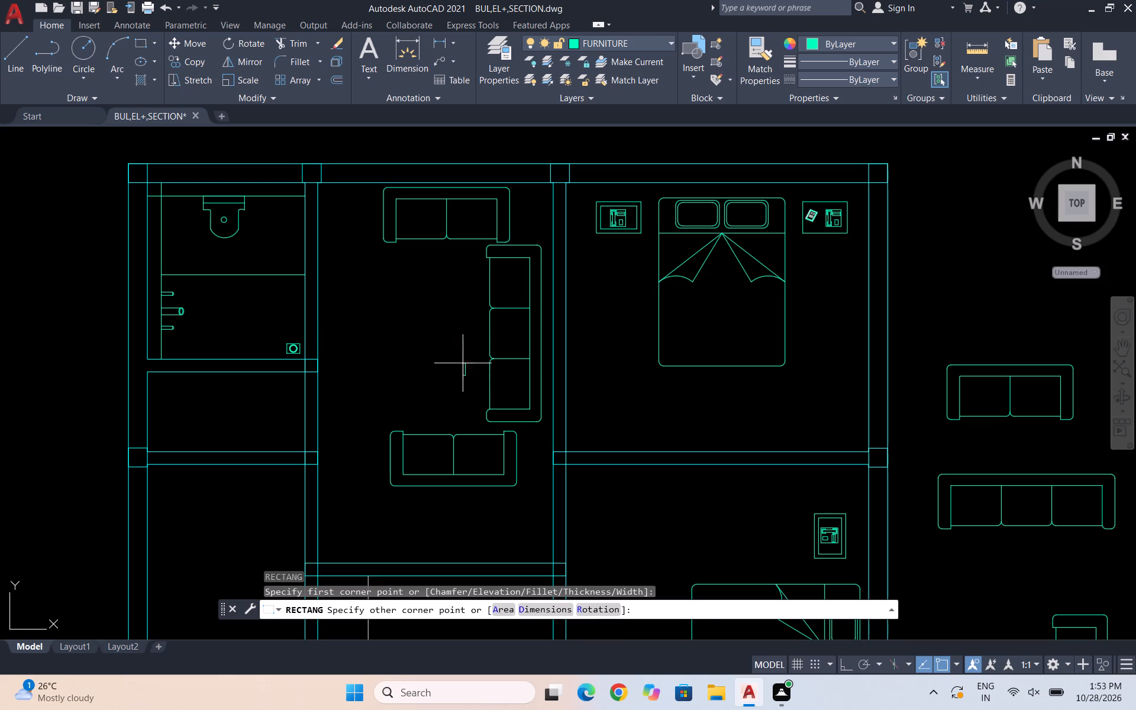
click(422, 285)
Move the living room's lower two-seat sofa slightly up, closer to the three-seat sofa.
scroll(372, 318, down, 2)
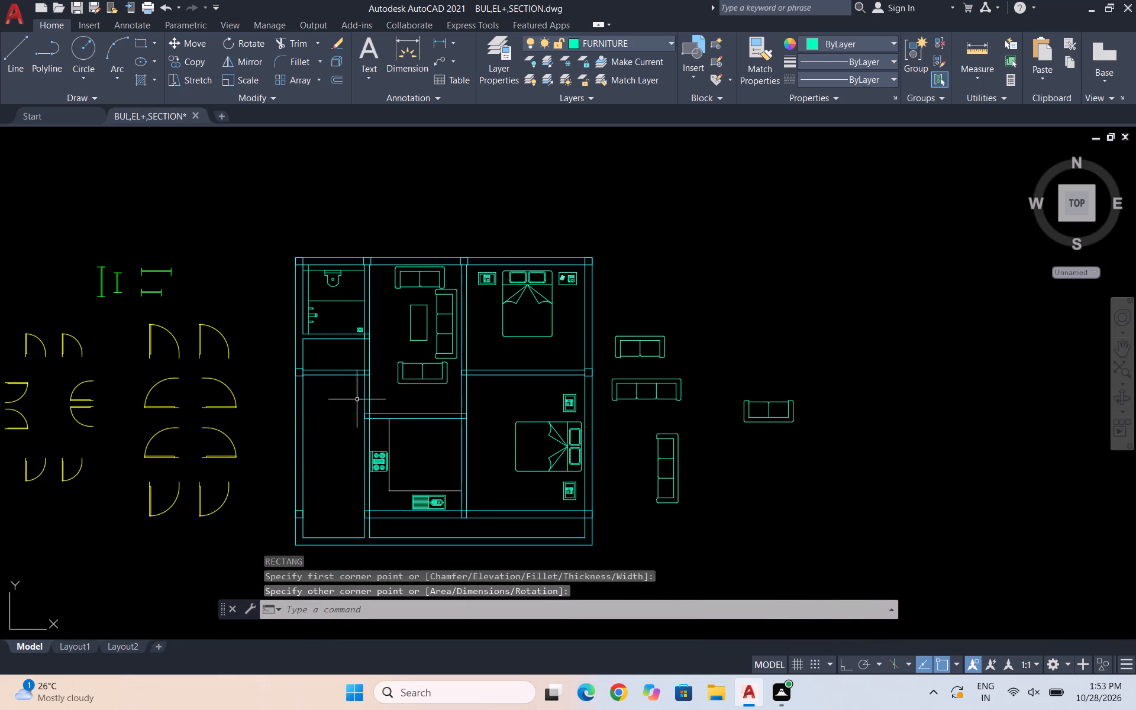
scroll(402, 395, up, 2)
scroll(523, 362, down, 1)
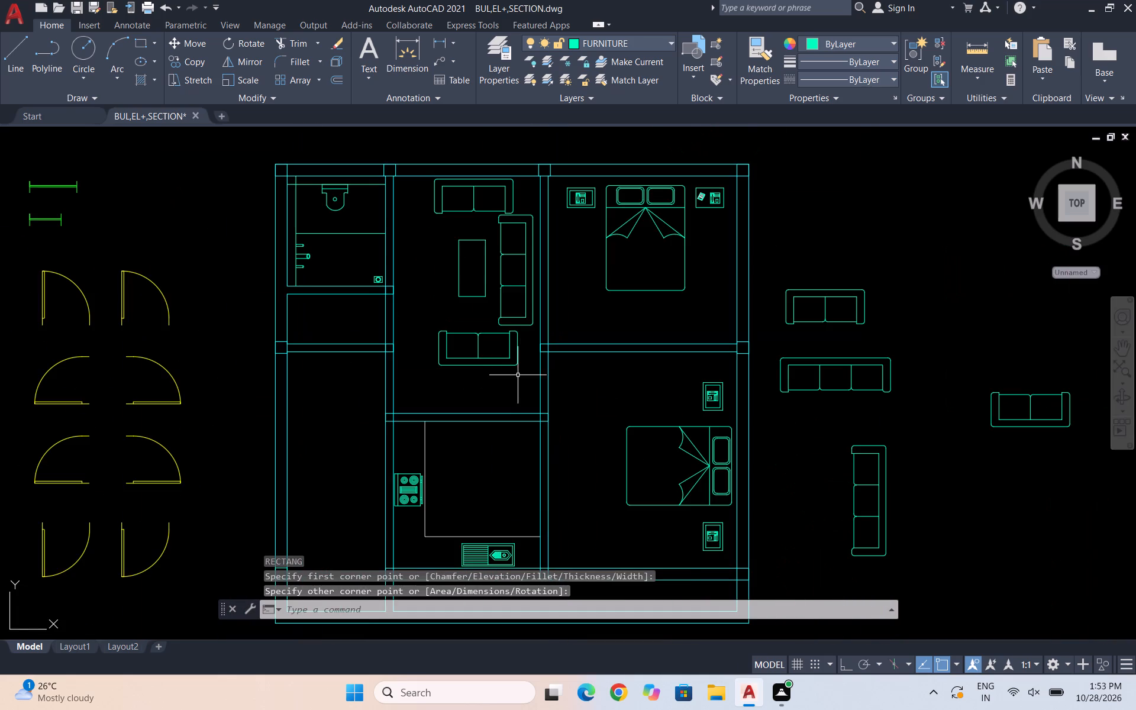
scroll(518, 375, up, 1)
scroll(424, 363, up, 1)
click(590, 385)
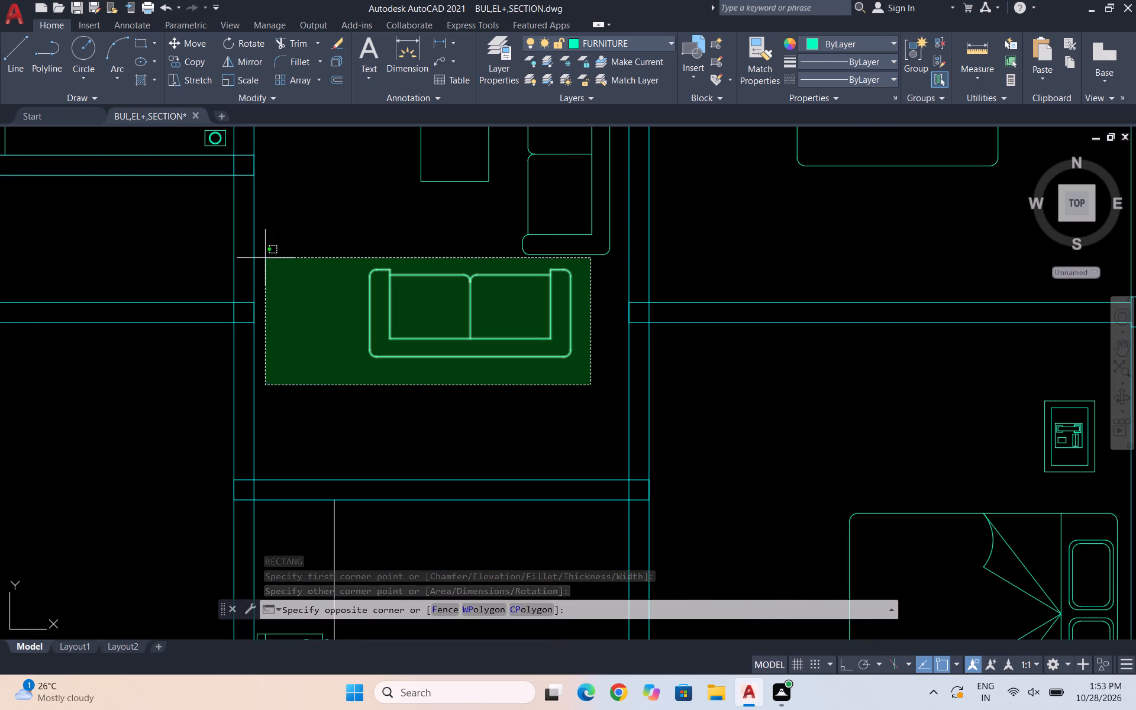
click(309, 266)
key(m)
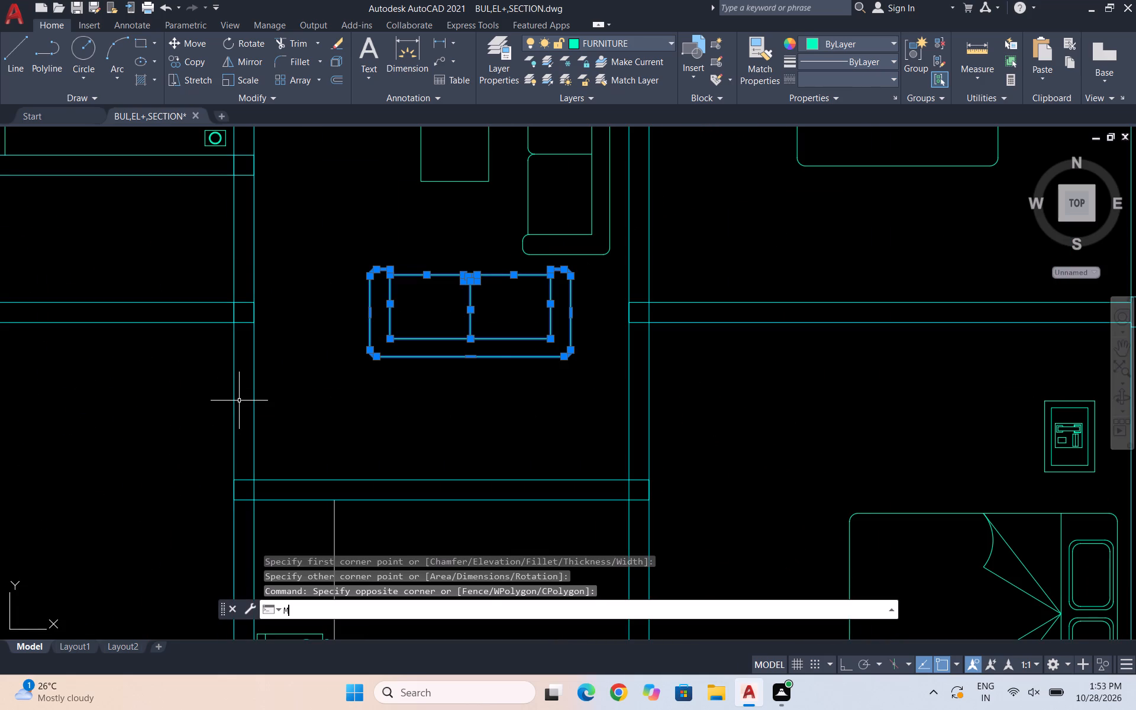
key(Return)
click(470, 312)
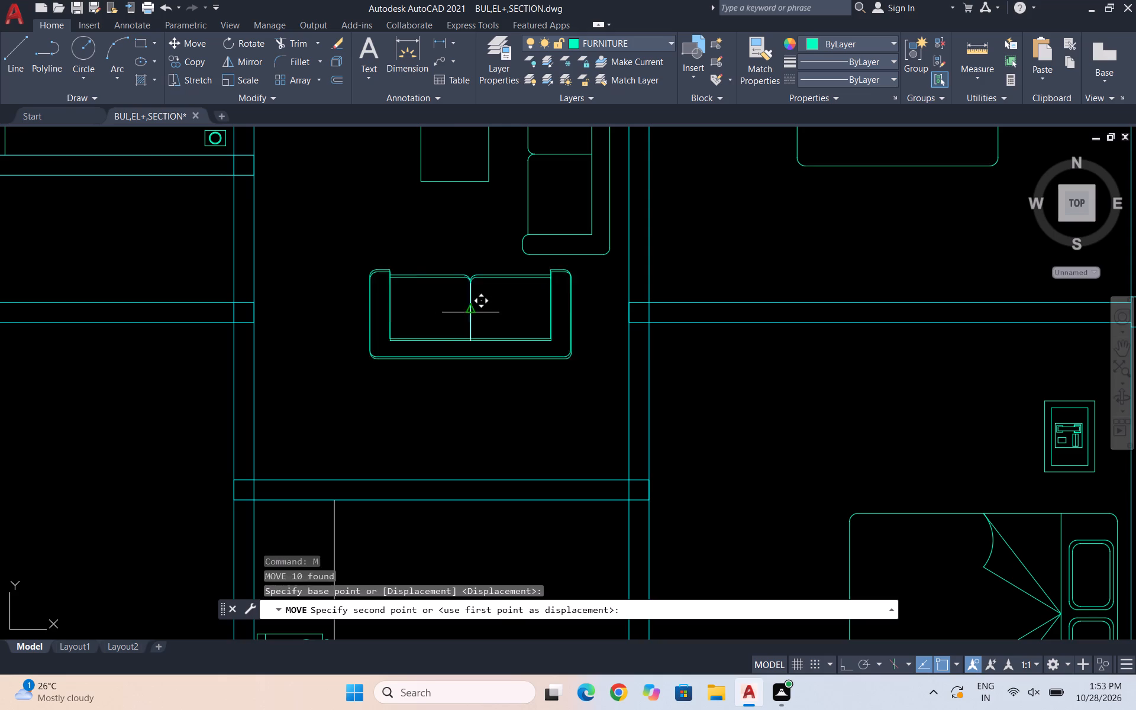
click(469, 302)
Move the coffee table rectangle slightly right, closer to the three-seat sofa.
scroll(270, 392, down, 2)
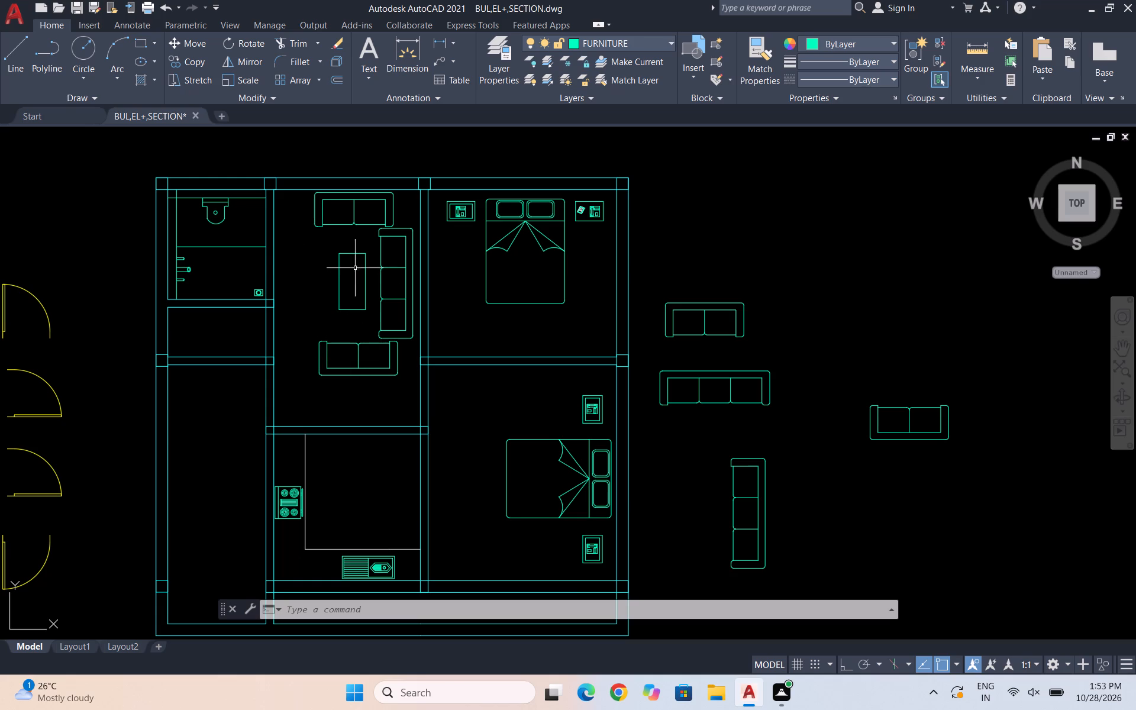
scroll(373, 266, up, 3)
click(341, 443)
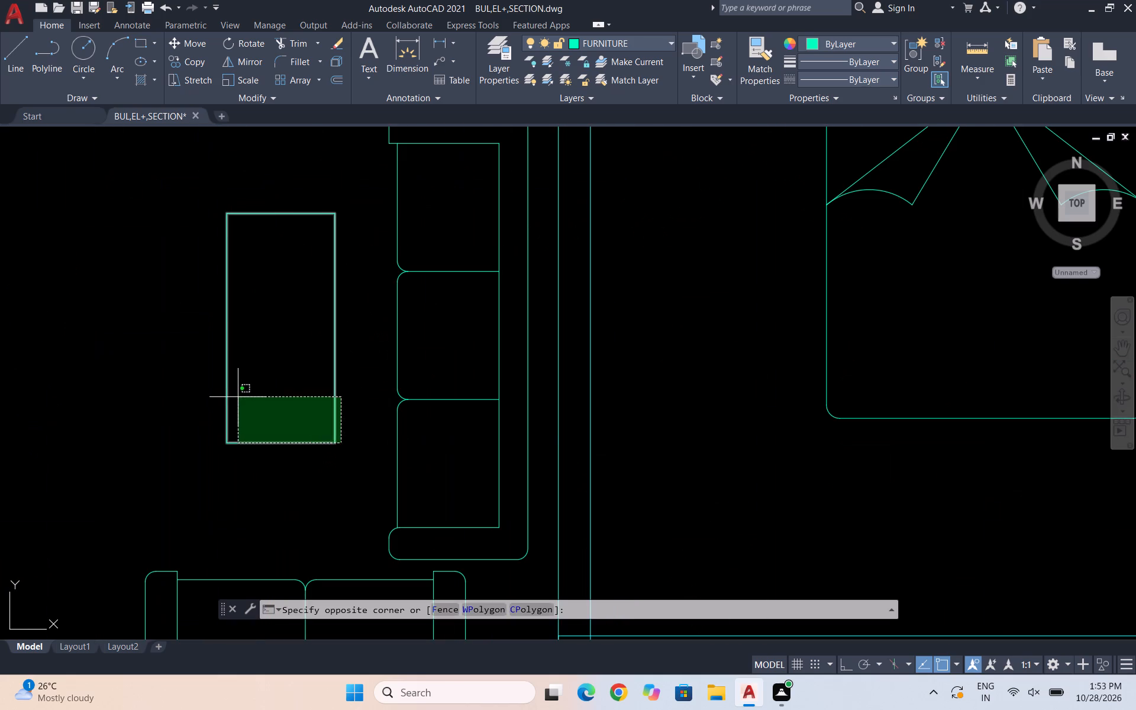
drag(238, 397, 400, 399)
scroll(369, 409, down, 4)
key(m)
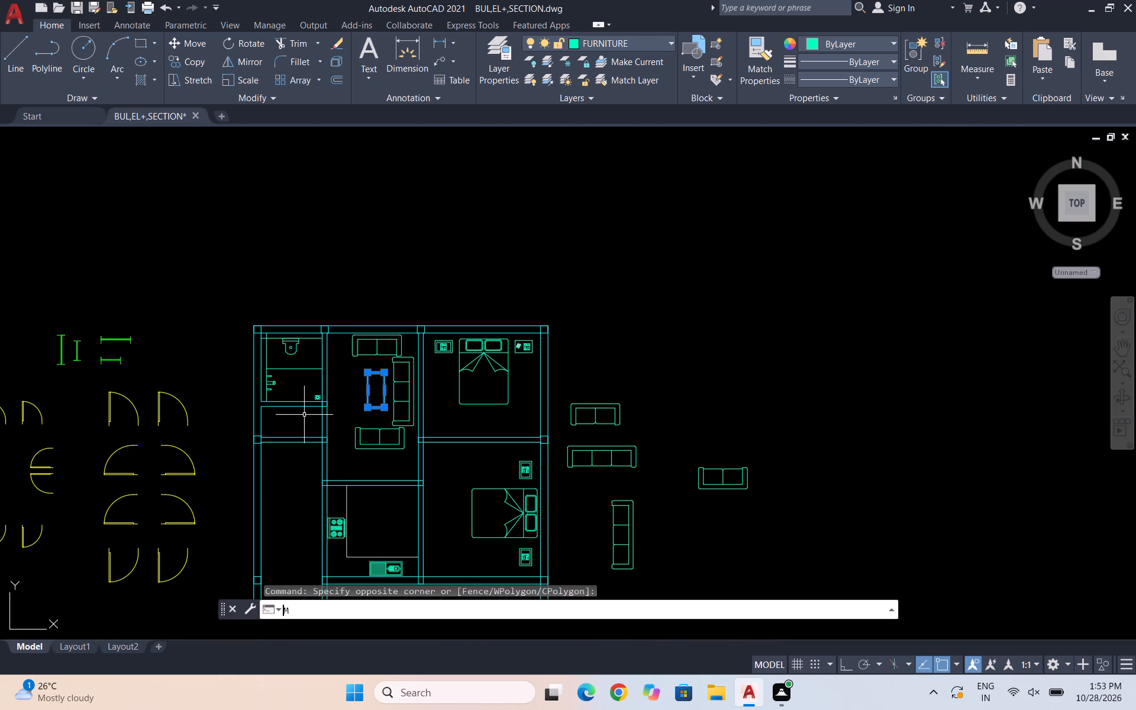
key(Return)
scroll(377, 414, up, 2)
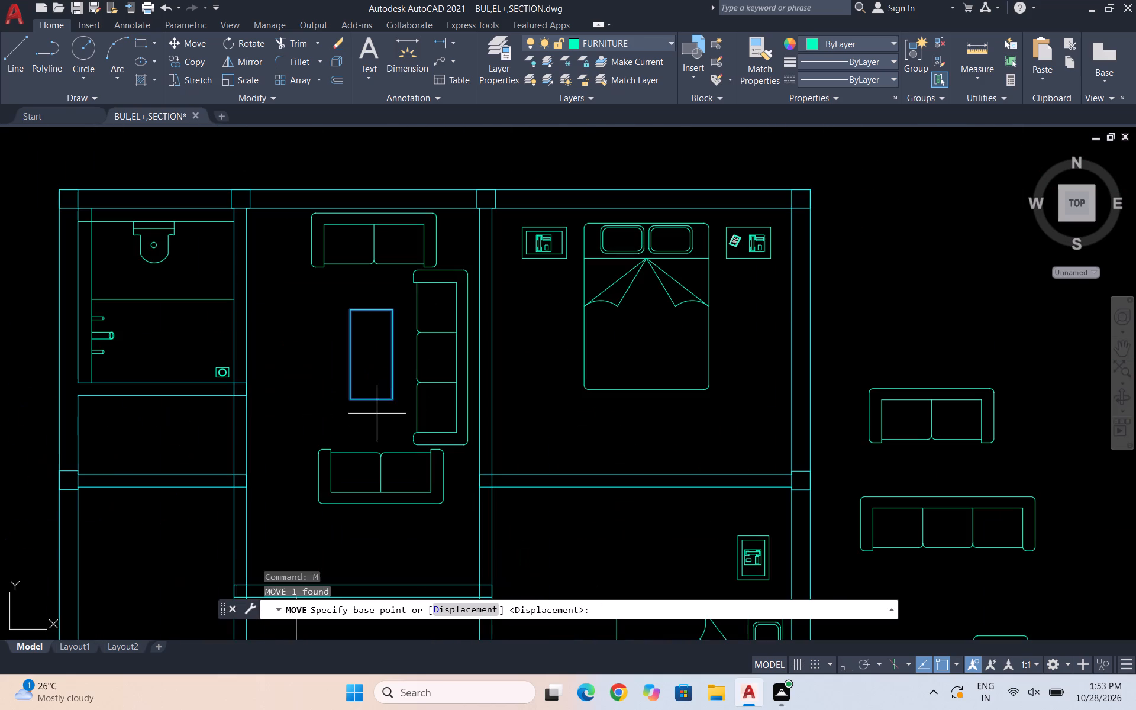
click(376, 353)
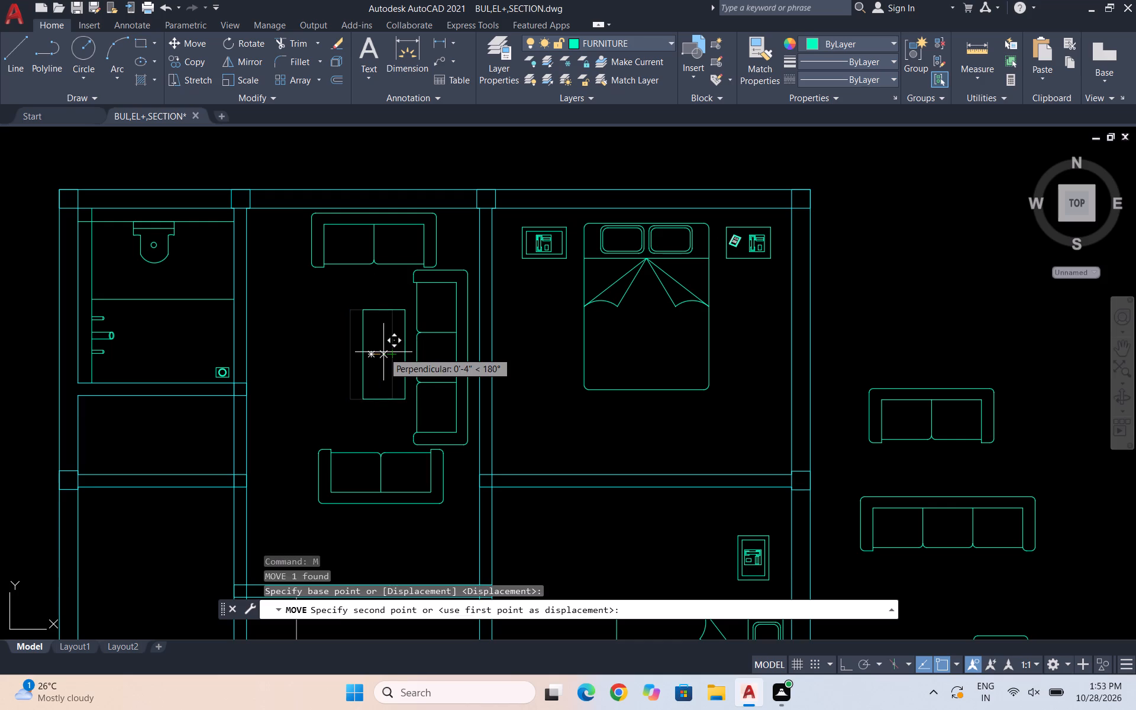
click(379, 350)
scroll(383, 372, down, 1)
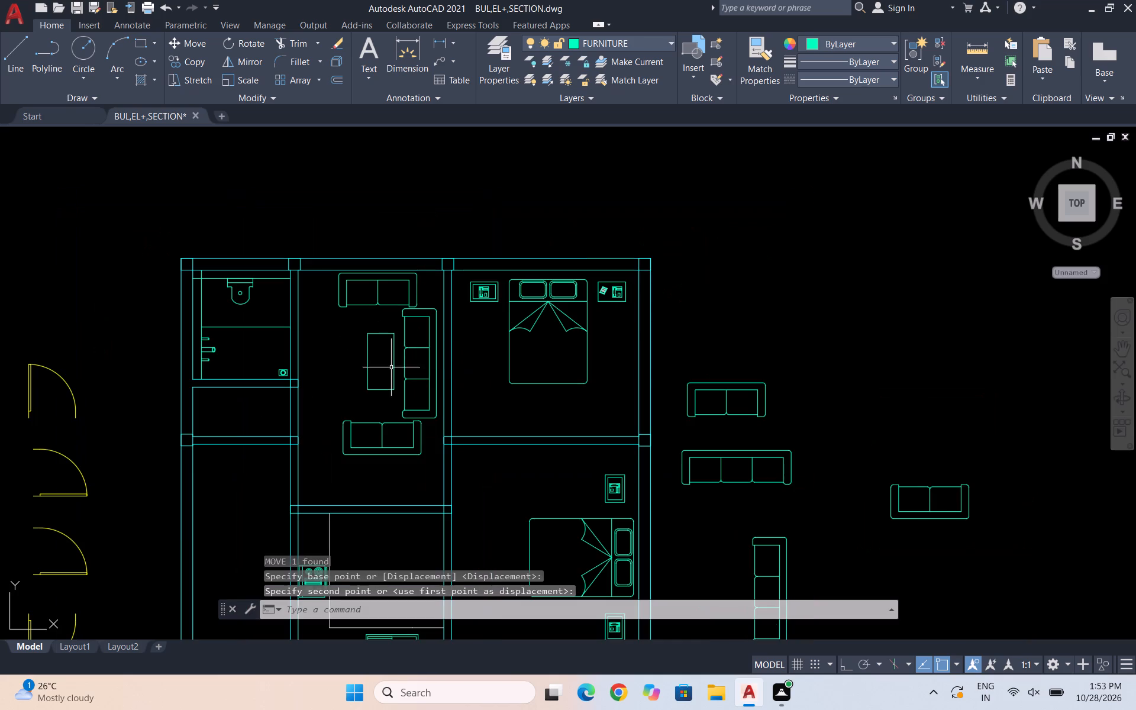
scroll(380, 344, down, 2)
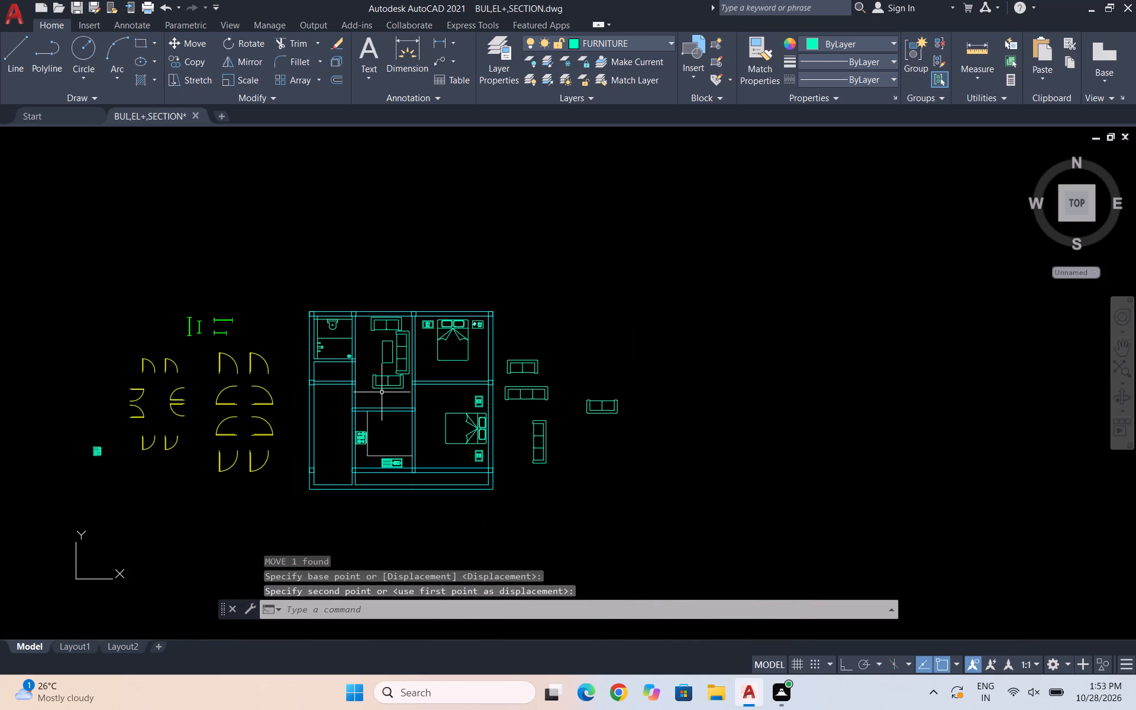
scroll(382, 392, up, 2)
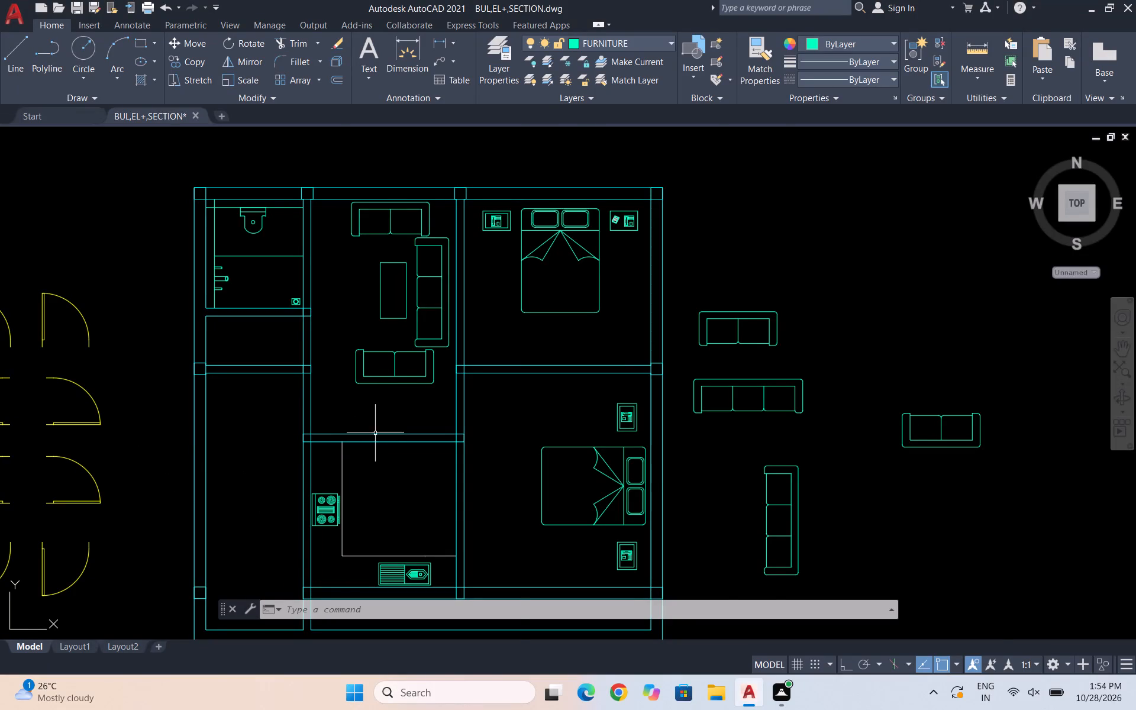
Delete the living room's lower two-seat sofa below the upright three-seat sofa.
scroll(370, 388, up, 1)
scroll(424, 351, up, 1)
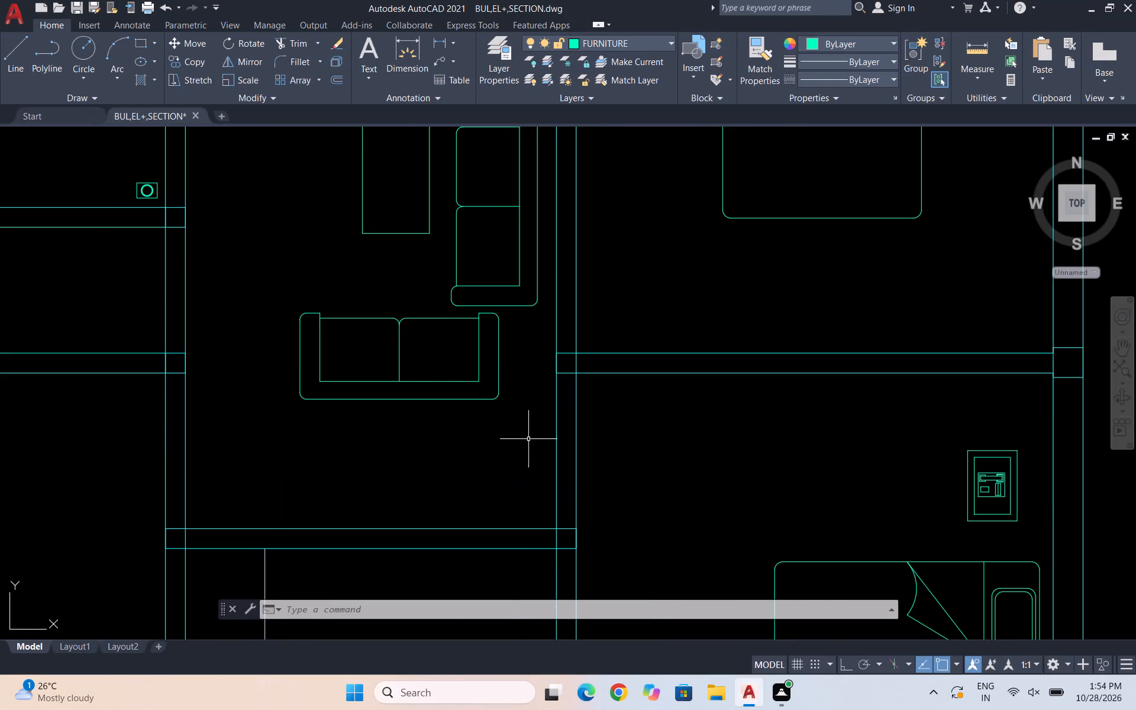
drag(517, 434, 506, 422)
click(244, 314)
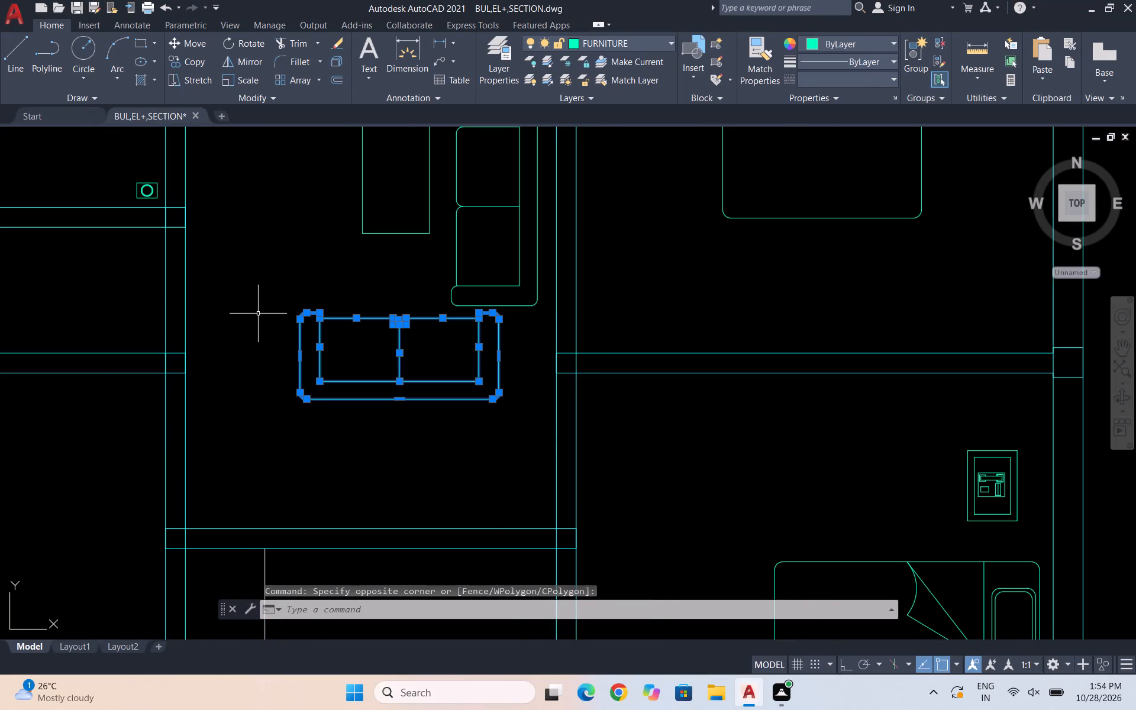
key(Delete)
key(Delete)
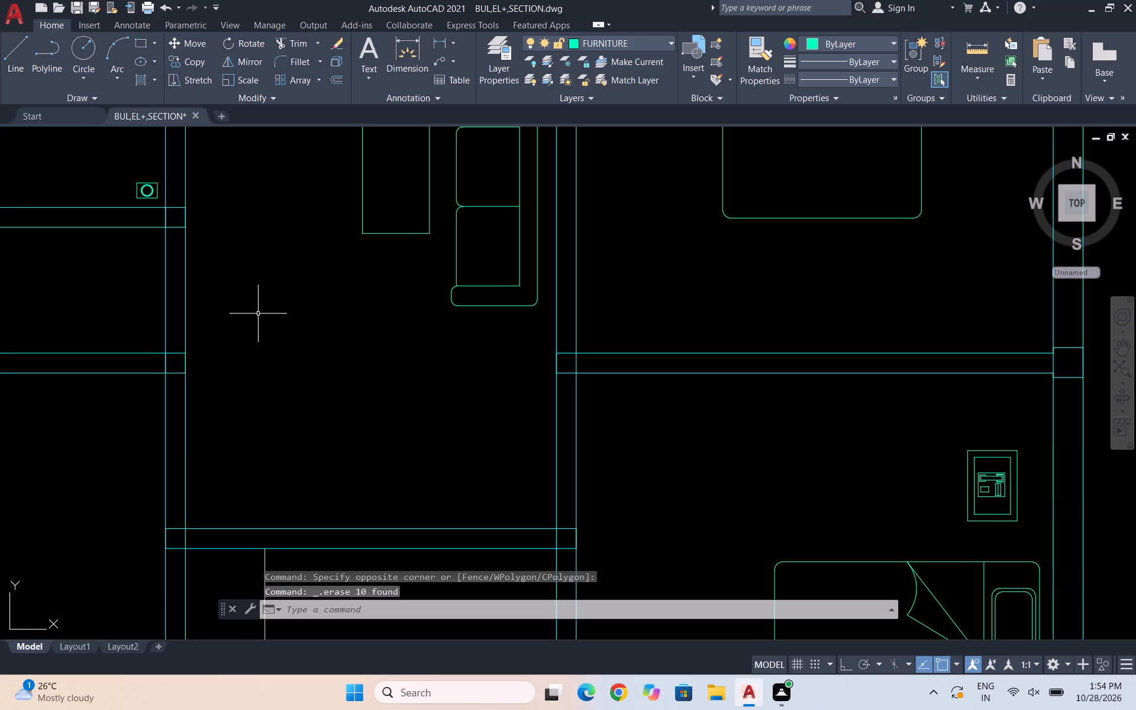
Draw a wide horizontal table rectangle in the lower part of the living room, above the kitchen wall.
text(REC)
key(Return)
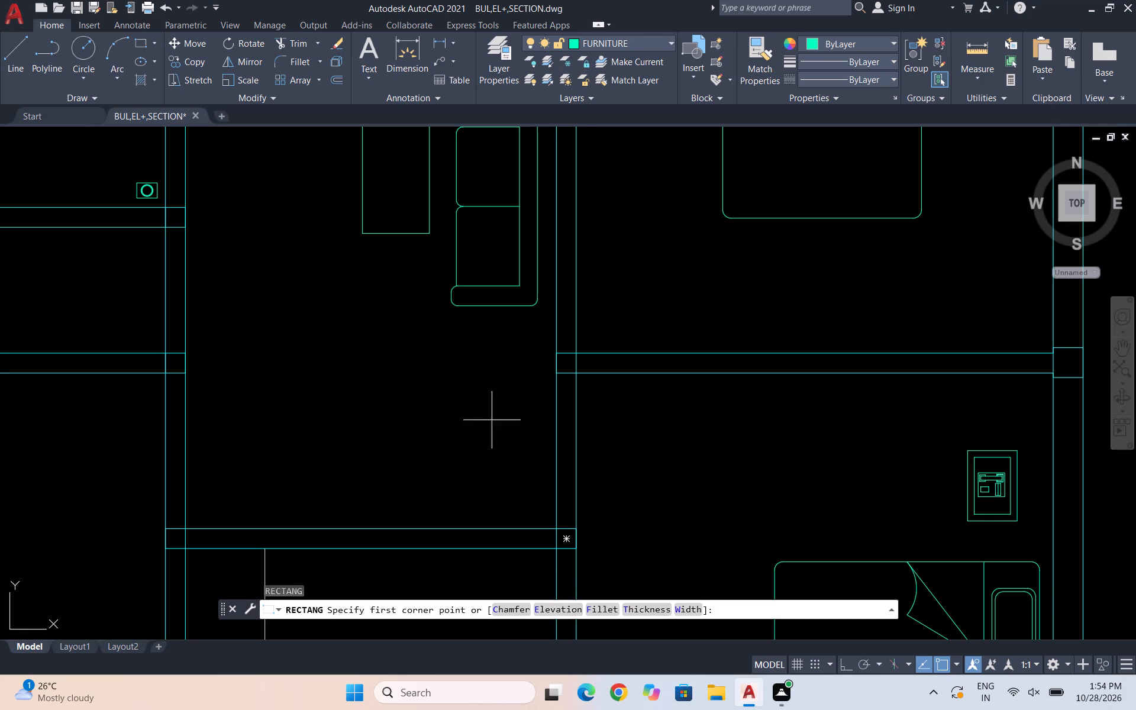
click(454, 457)
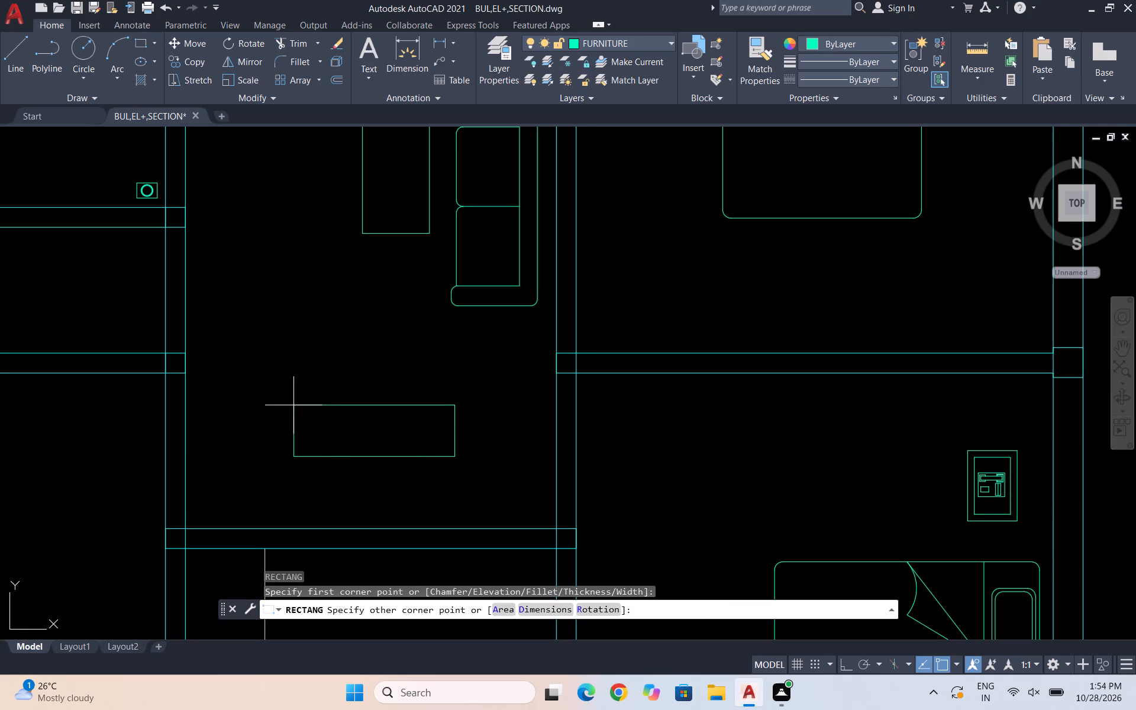
click(316, 408)
Offset the new table rectangle 1" inward.
scroll(424, 498, up, 1)
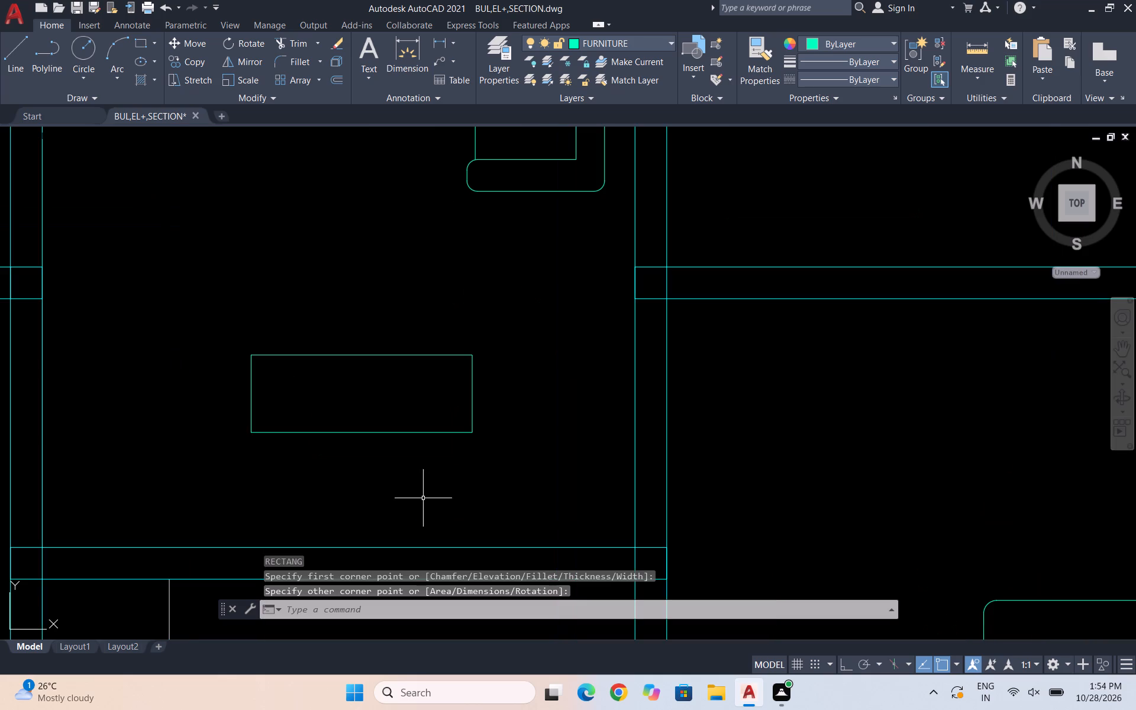
key(o)
key(Return)
text(1")
key(Return)
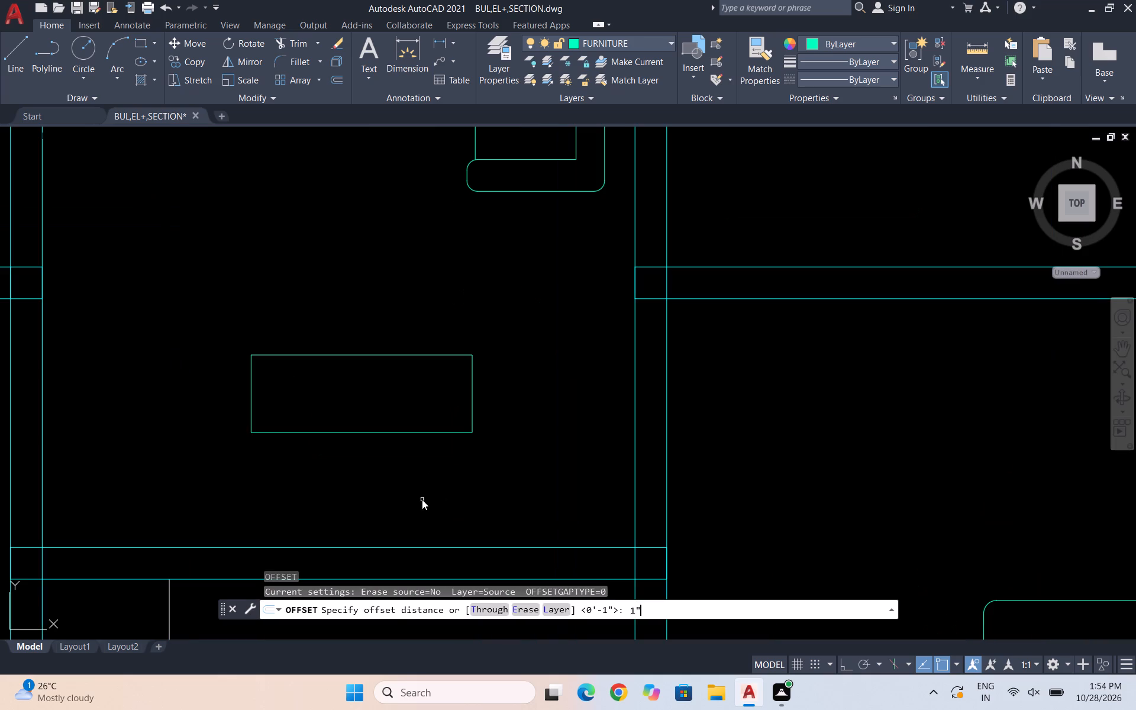
click(424, 354)
click(420, 386)
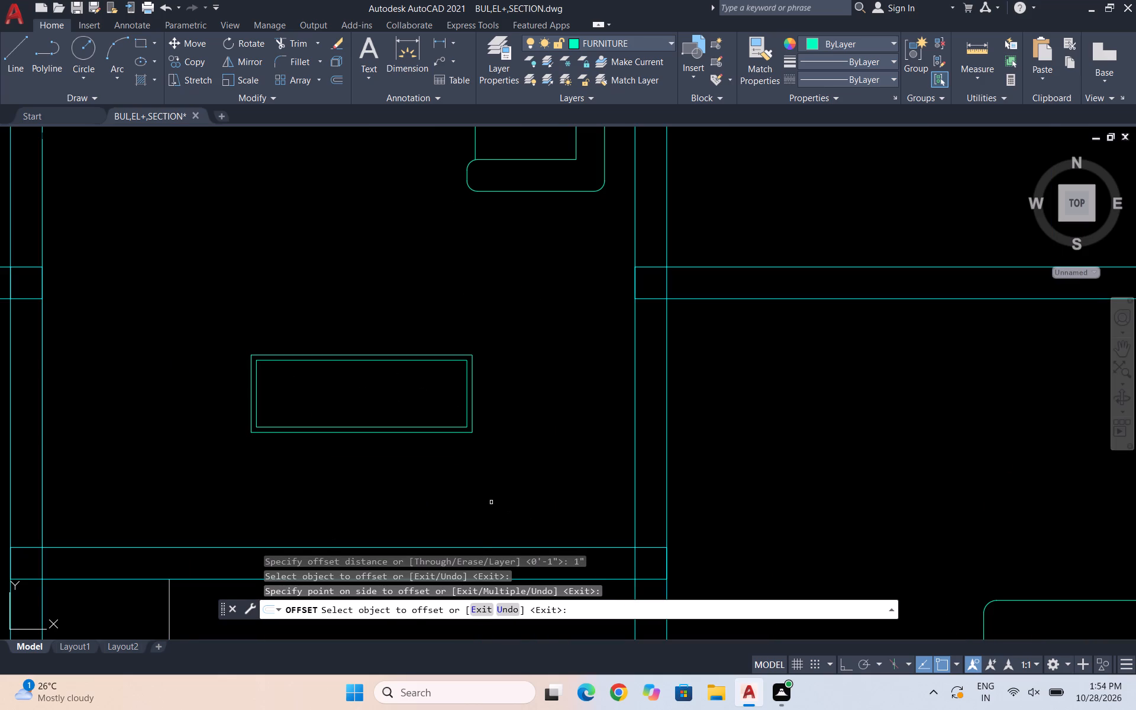
key(Escape)
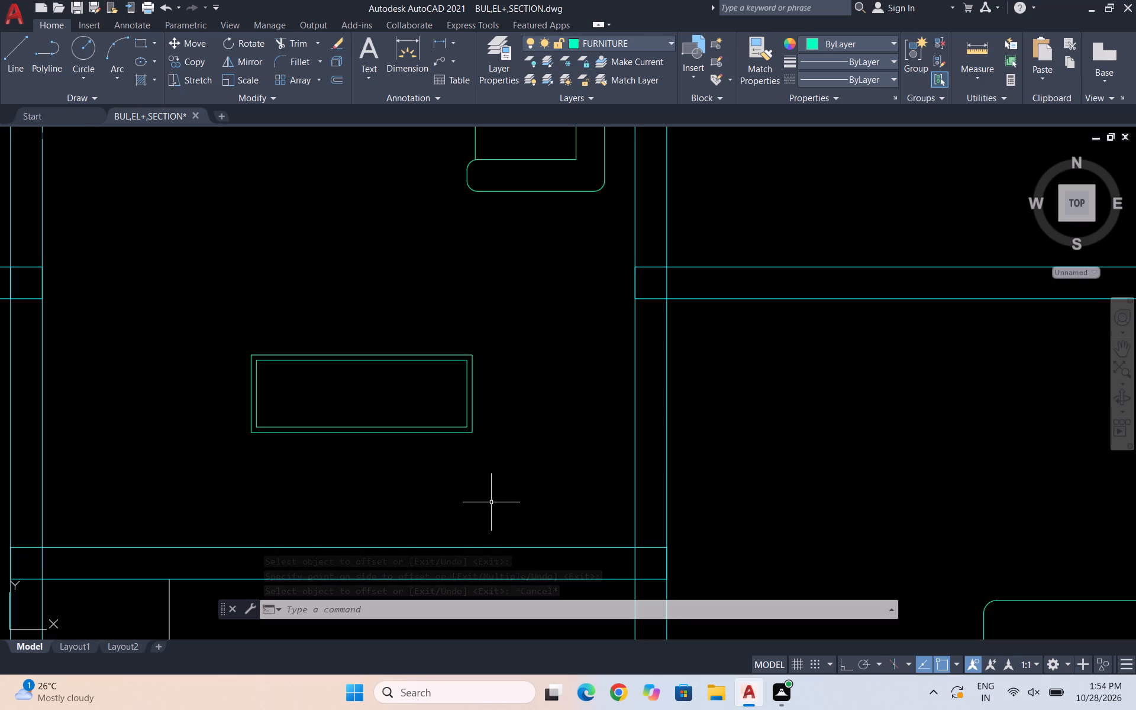
With Ortho on, draw a vertical line about 4" long just above the table's upper-left corner as a chair side.
key(l)
key(Return)
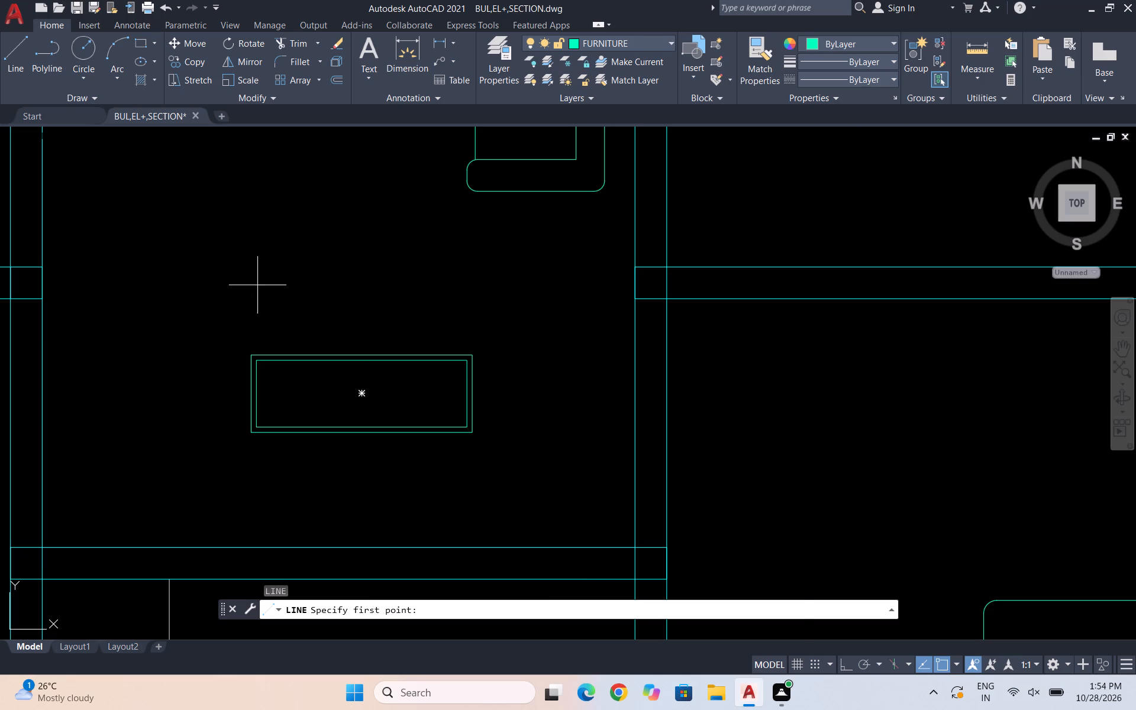
scroll(257, 287, up, 2)
click(303, 431)
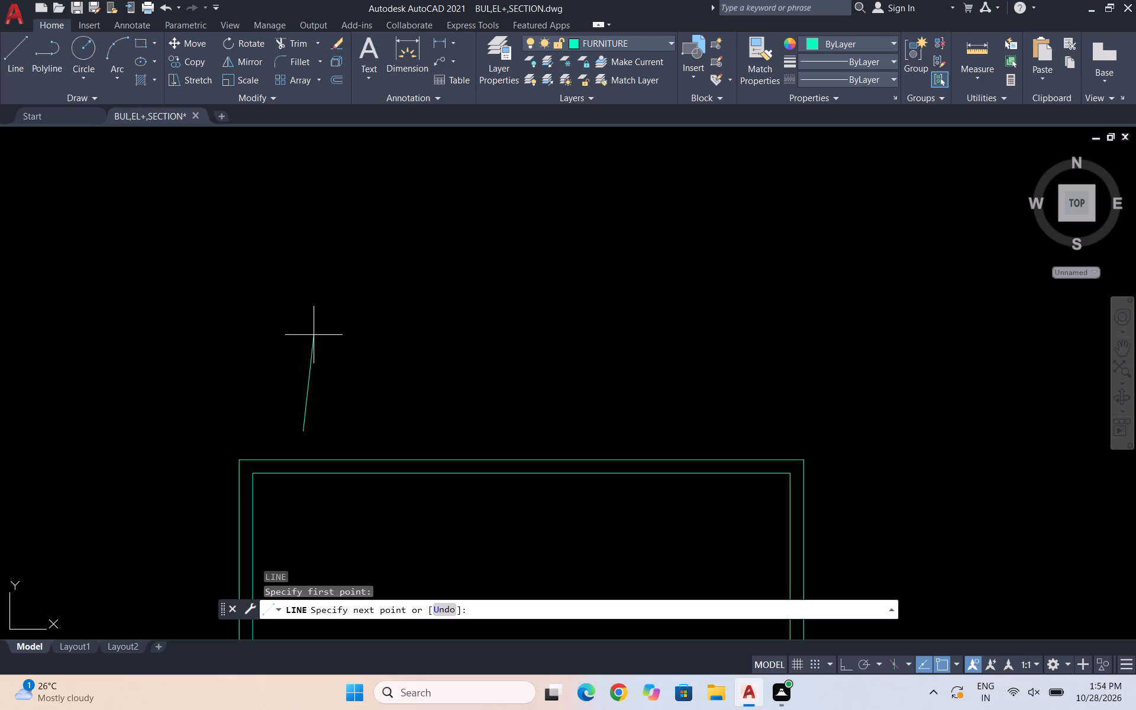
key(F8)
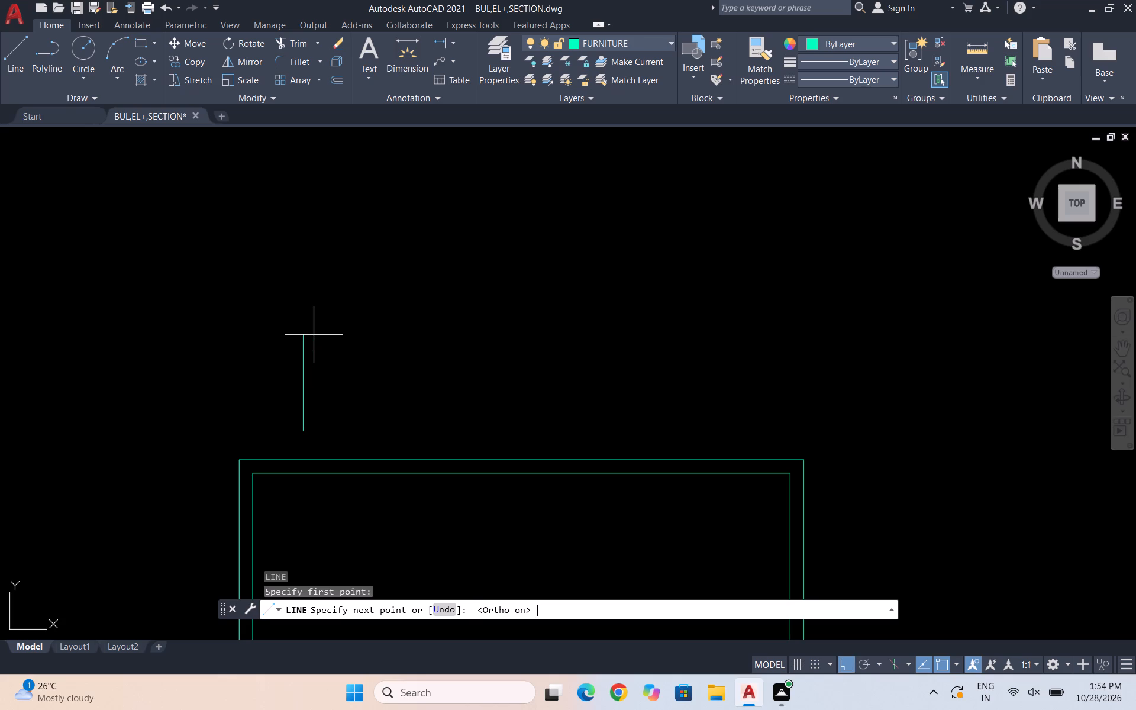
click(301, 372)
key(Escape)
Copy the short vertical line about 7" to the right for the chair's opposite side.
click(311, 399)
click(285, 386)
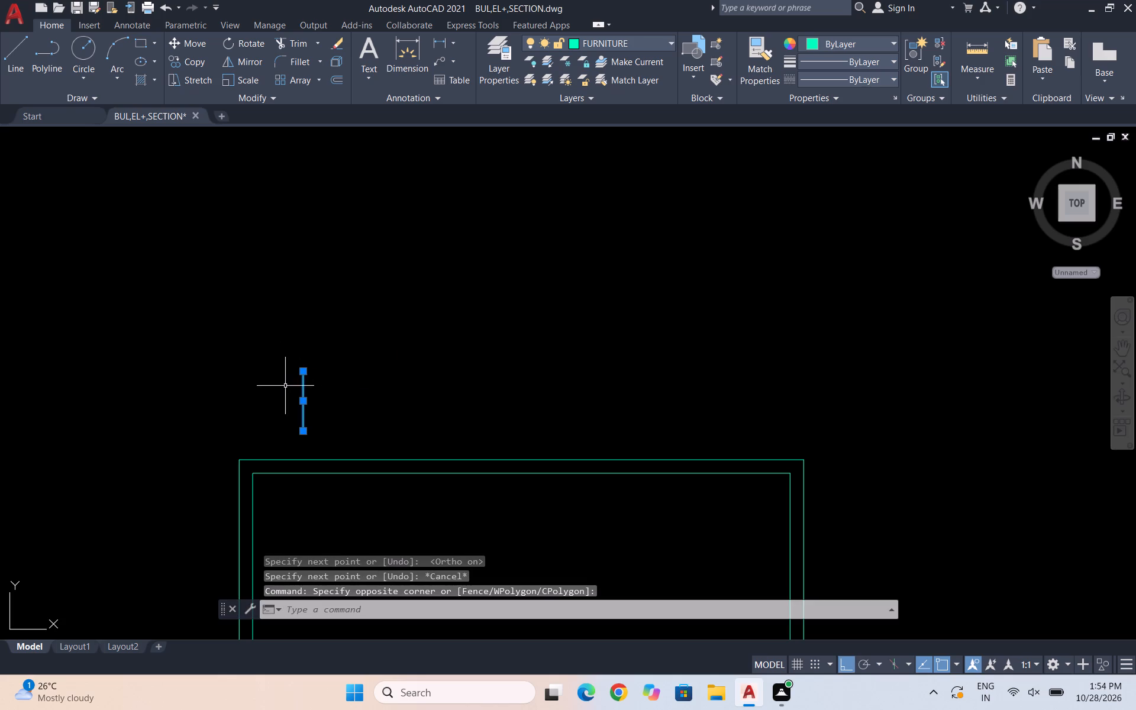
text(CO)
key(Return)
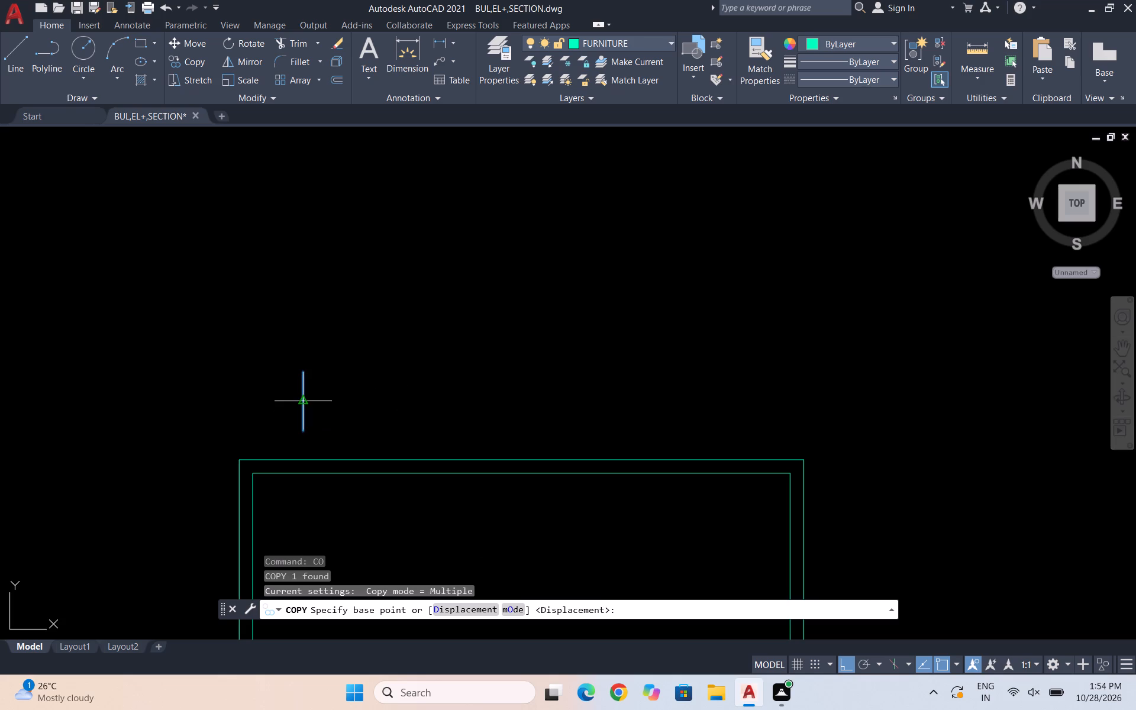
click(304, 400)
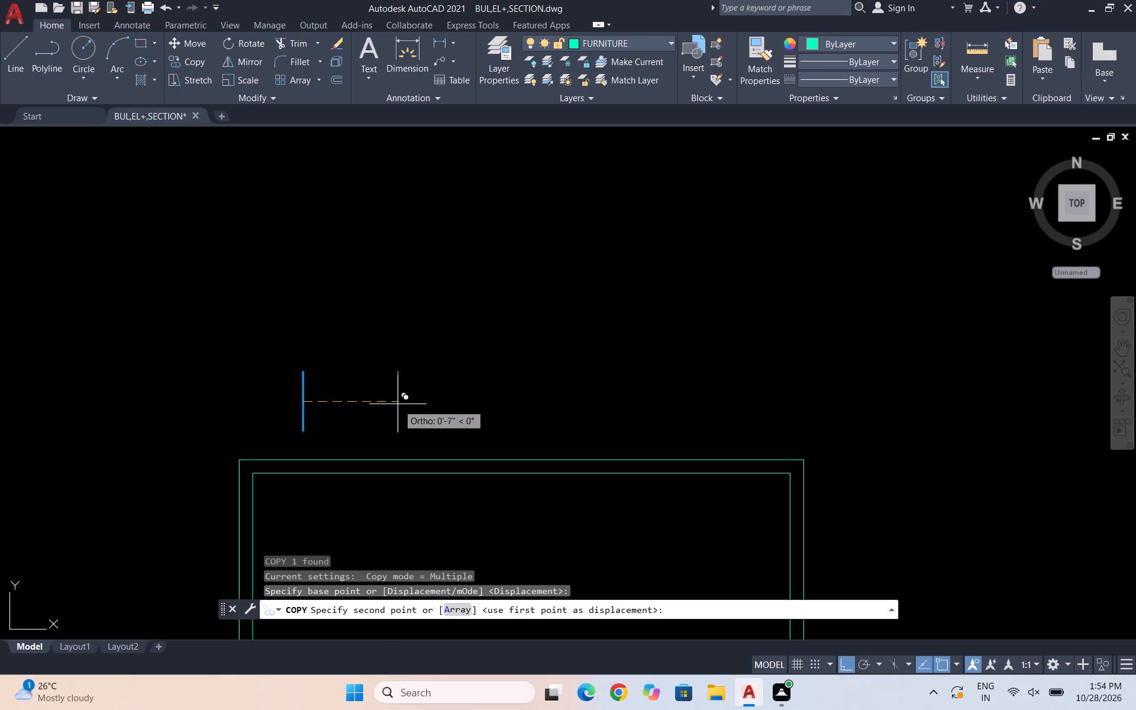
click(398, 404)
key(Escape)
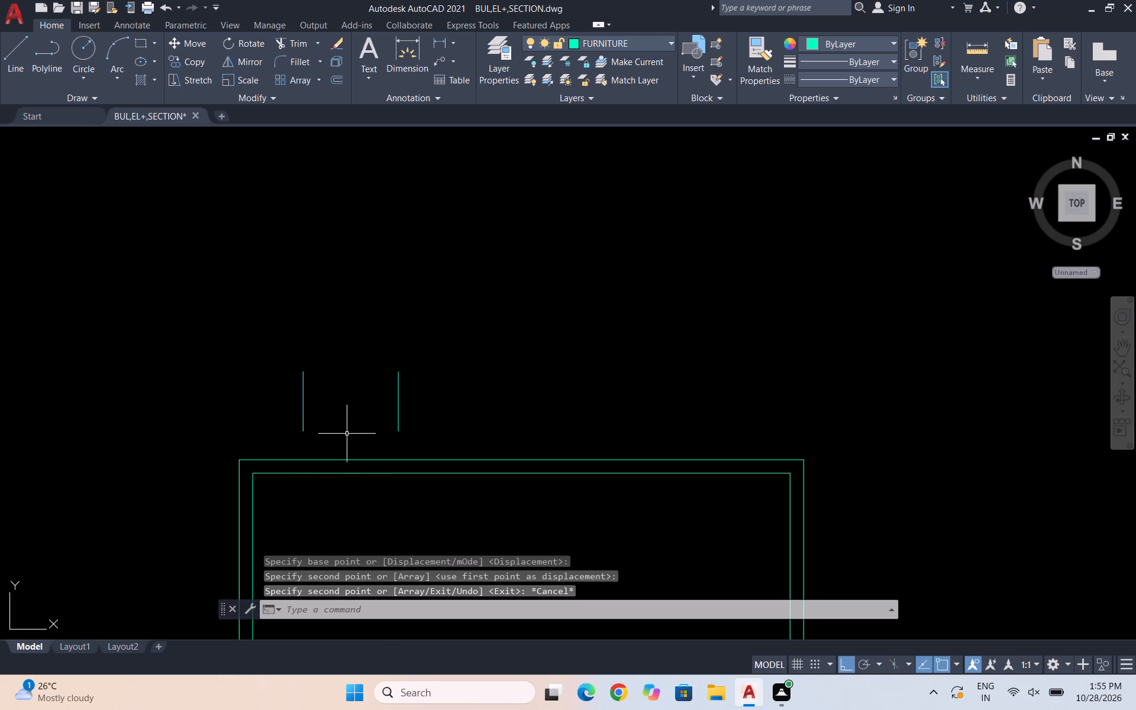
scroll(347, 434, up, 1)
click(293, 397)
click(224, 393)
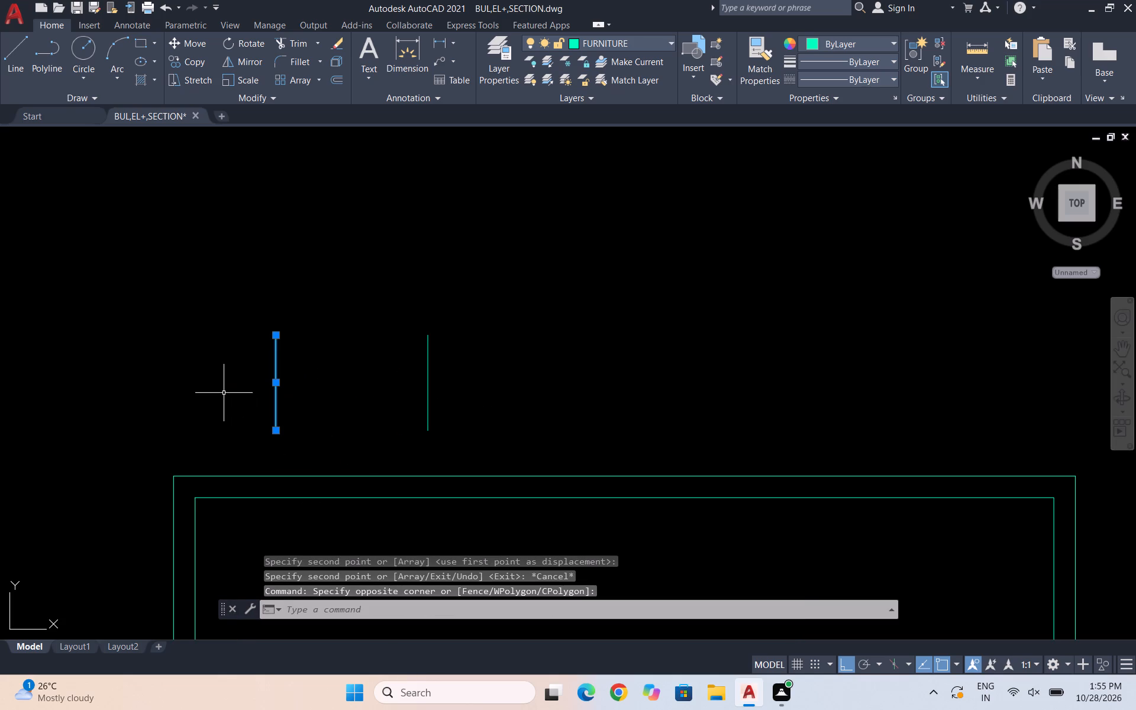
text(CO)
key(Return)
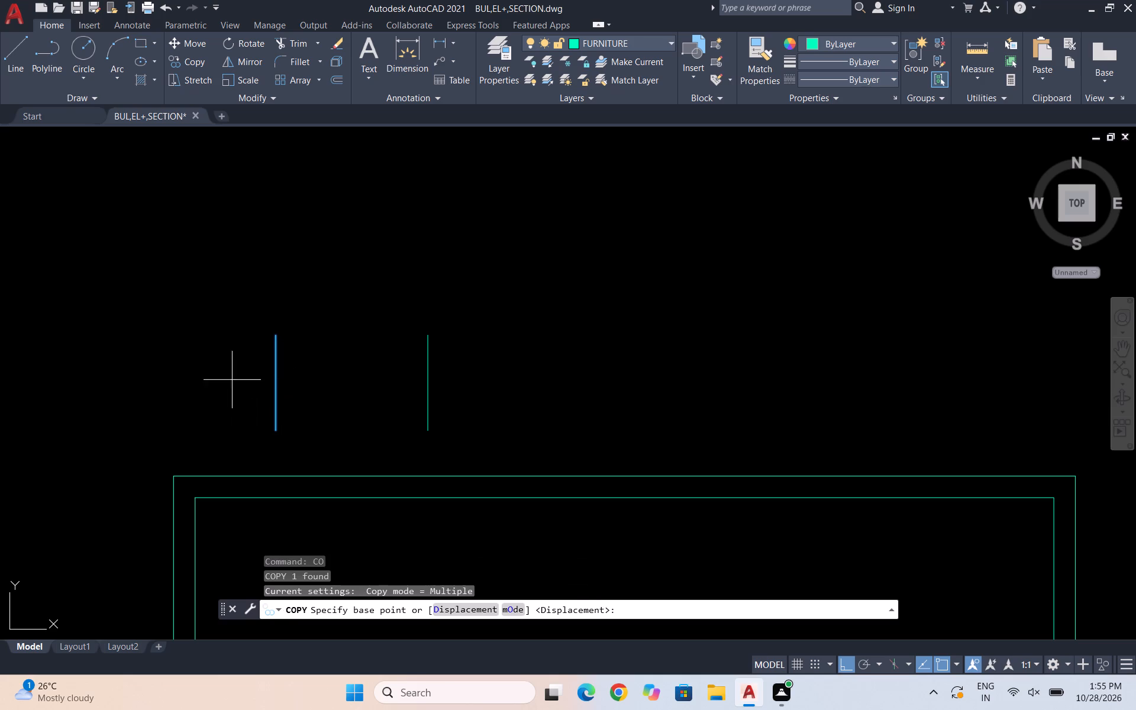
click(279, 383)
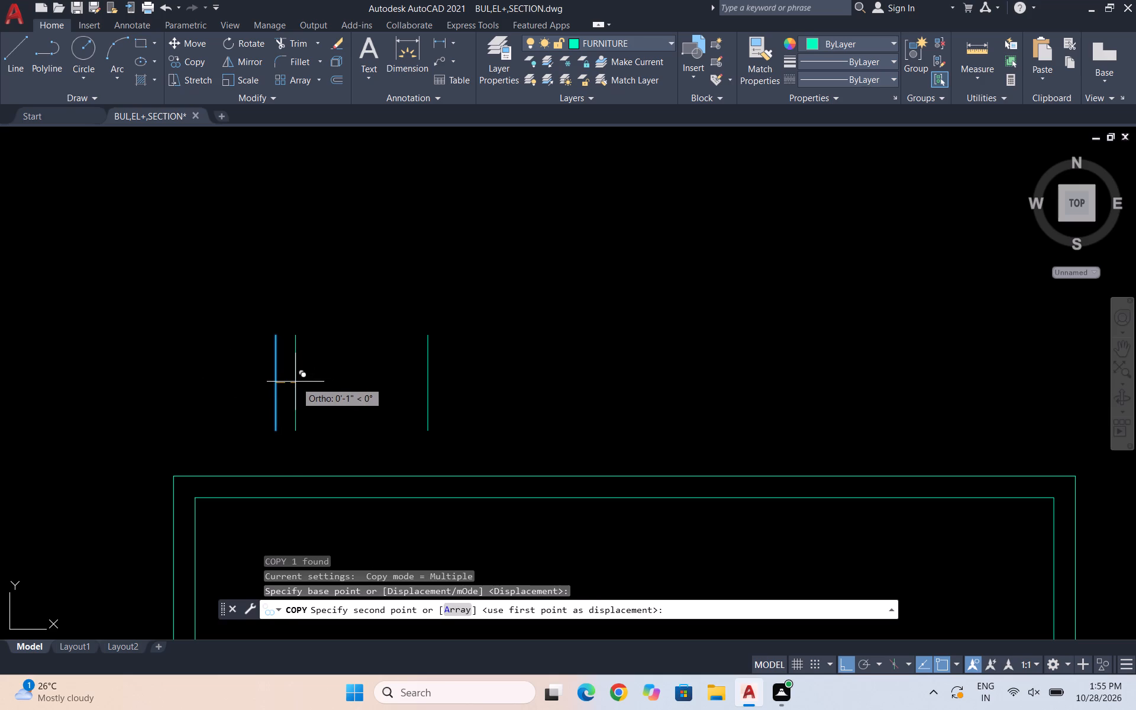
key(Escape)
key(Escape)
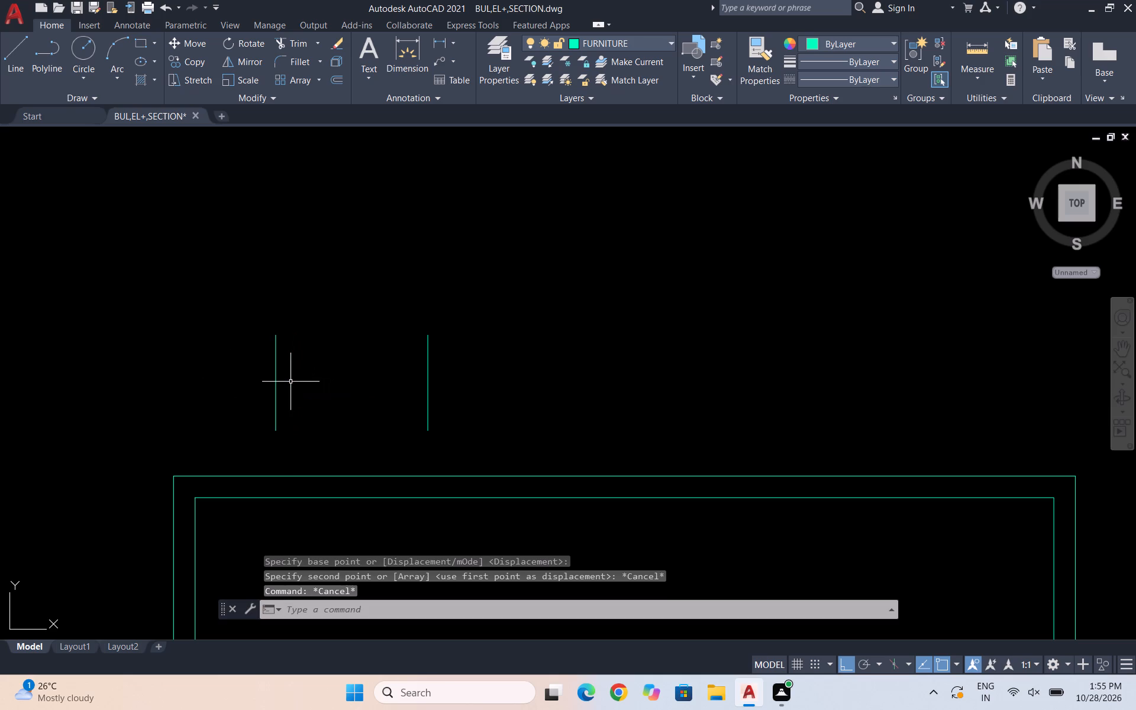
Offset both vertical chair side lines 1" inward, toward each other.
key(o)
key(Return)
text(1")
key(Return)
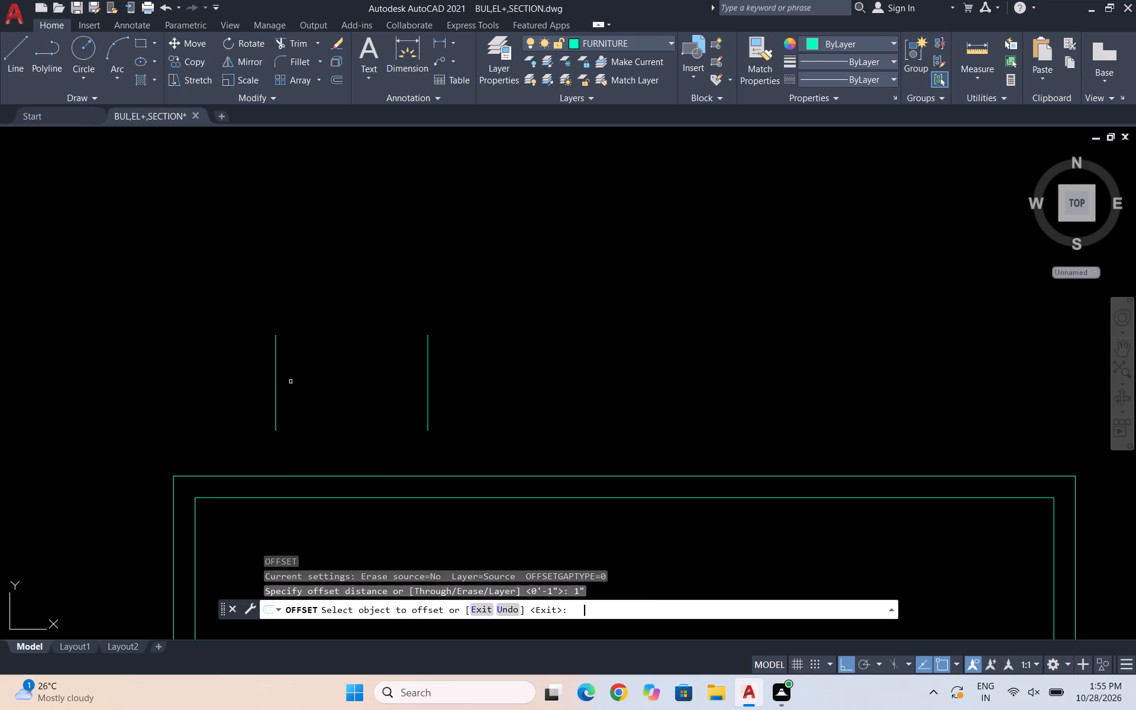
click(277, 367)
click(307, 369)
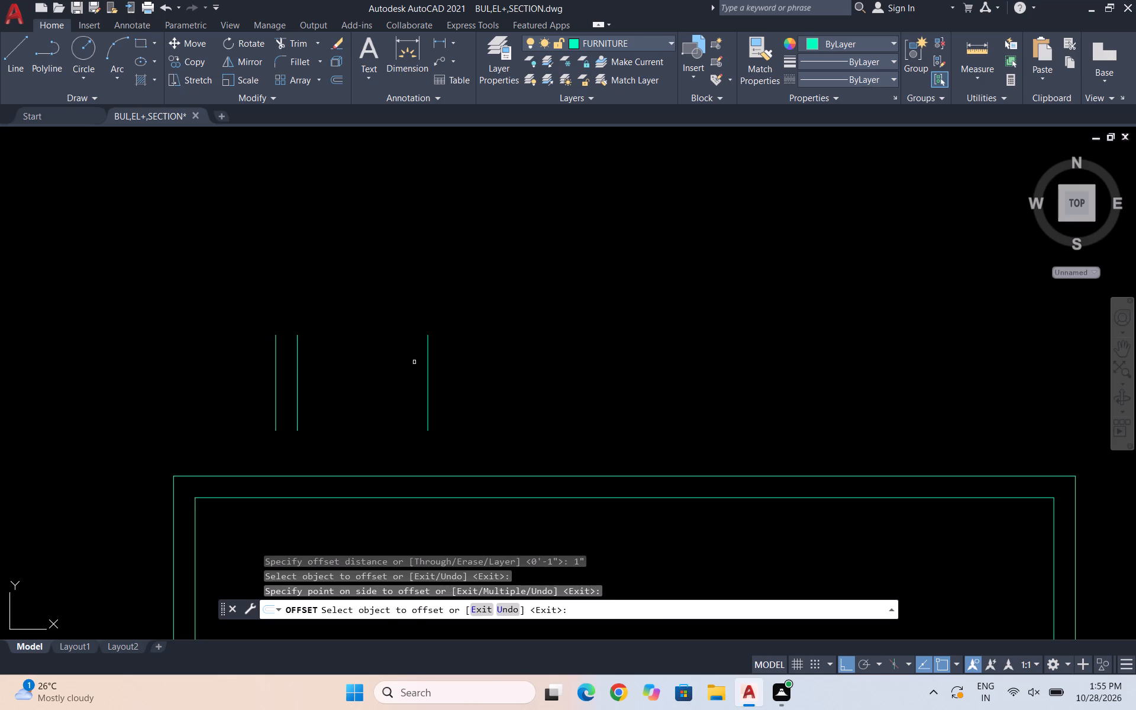
drag(428, 367, 419, 366)
click(364, 365)
key(Escape)
key(Escape)
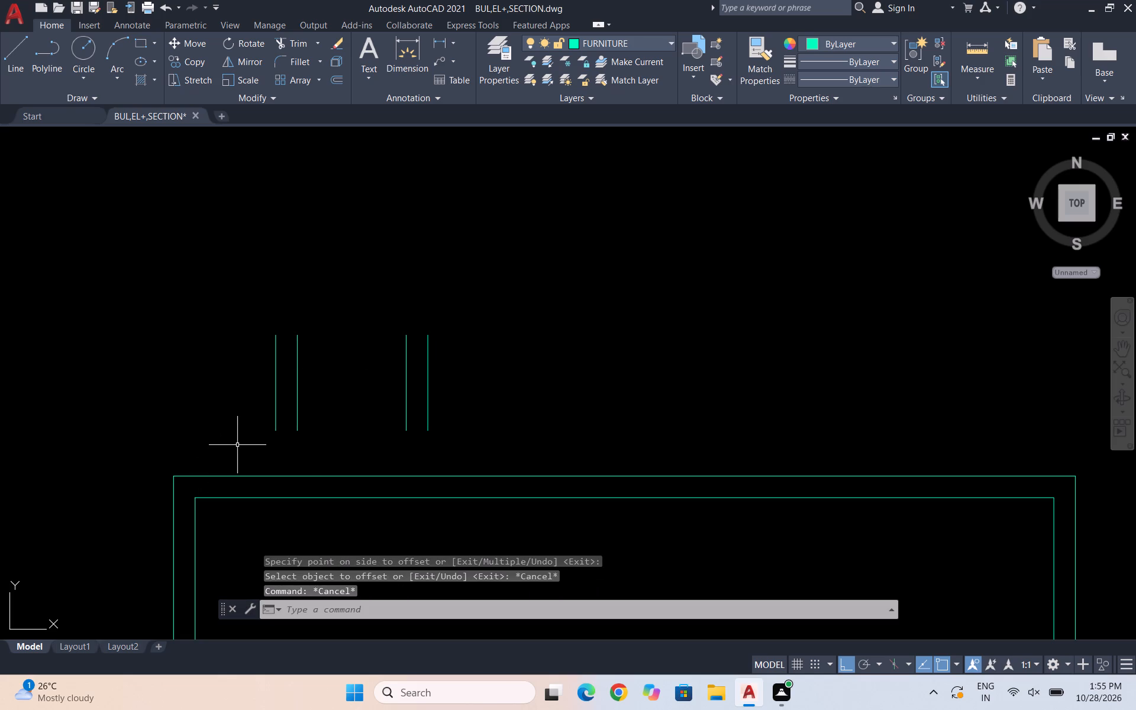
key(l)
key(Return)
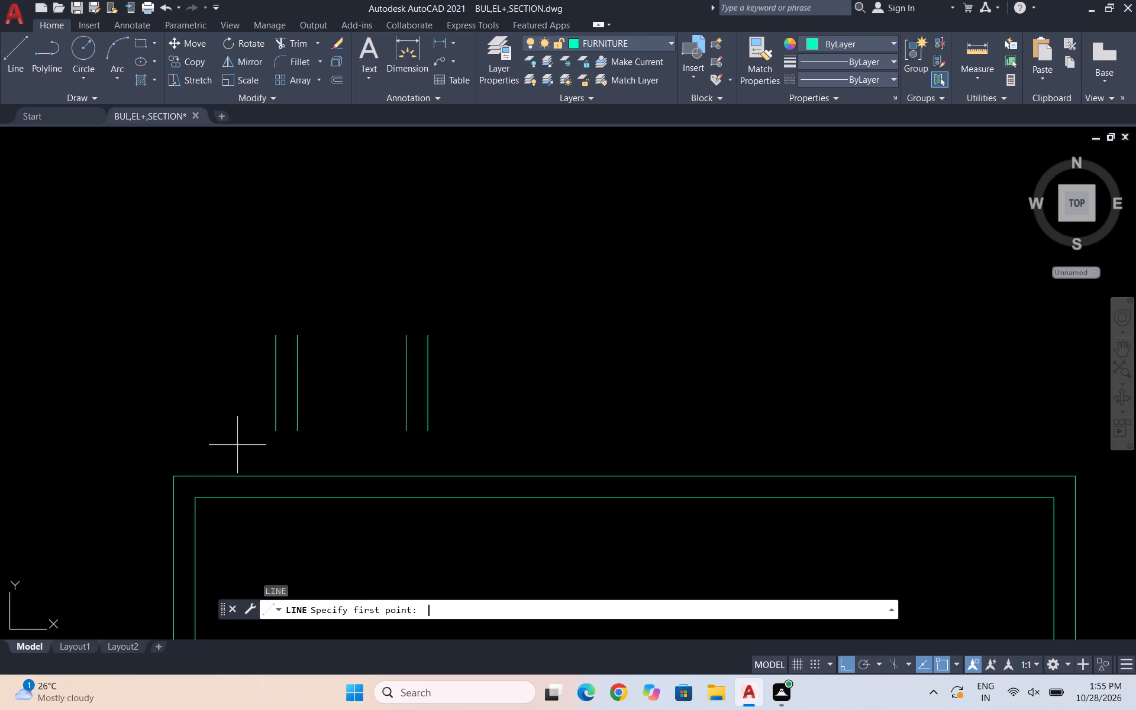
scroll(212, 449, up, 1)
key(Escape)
Draw a three-point arc from the left inner line's top through the right inner line's top, curving down to the table.
key(a)
key(Return)
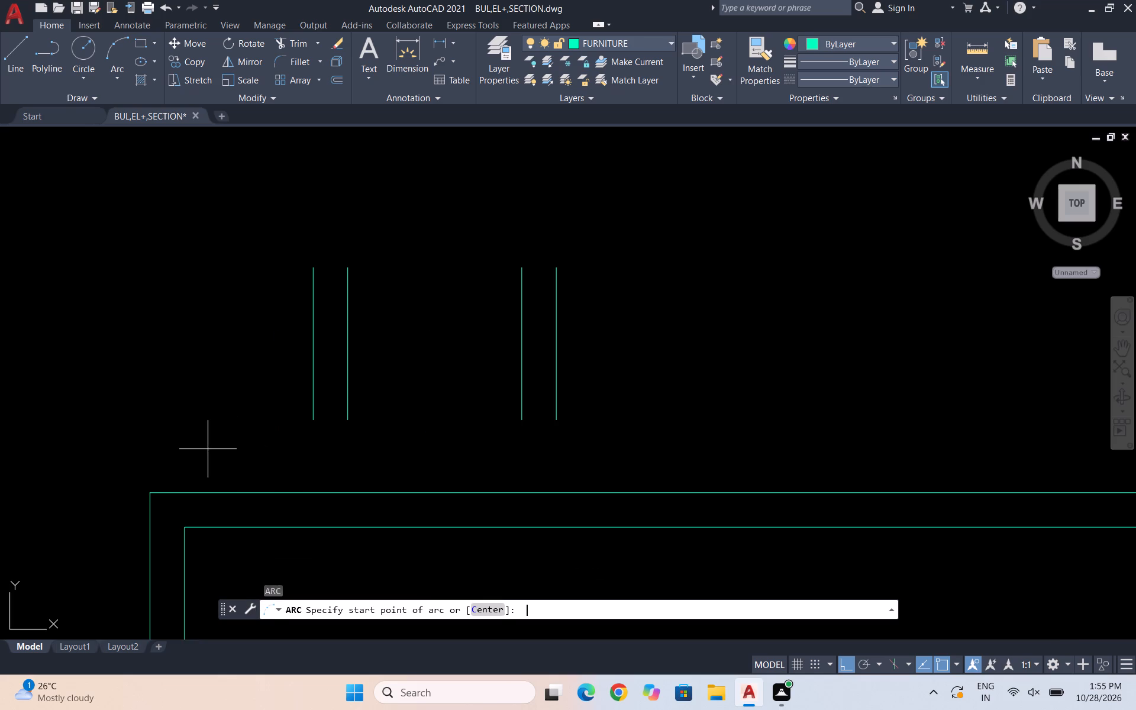
click(344, 267)
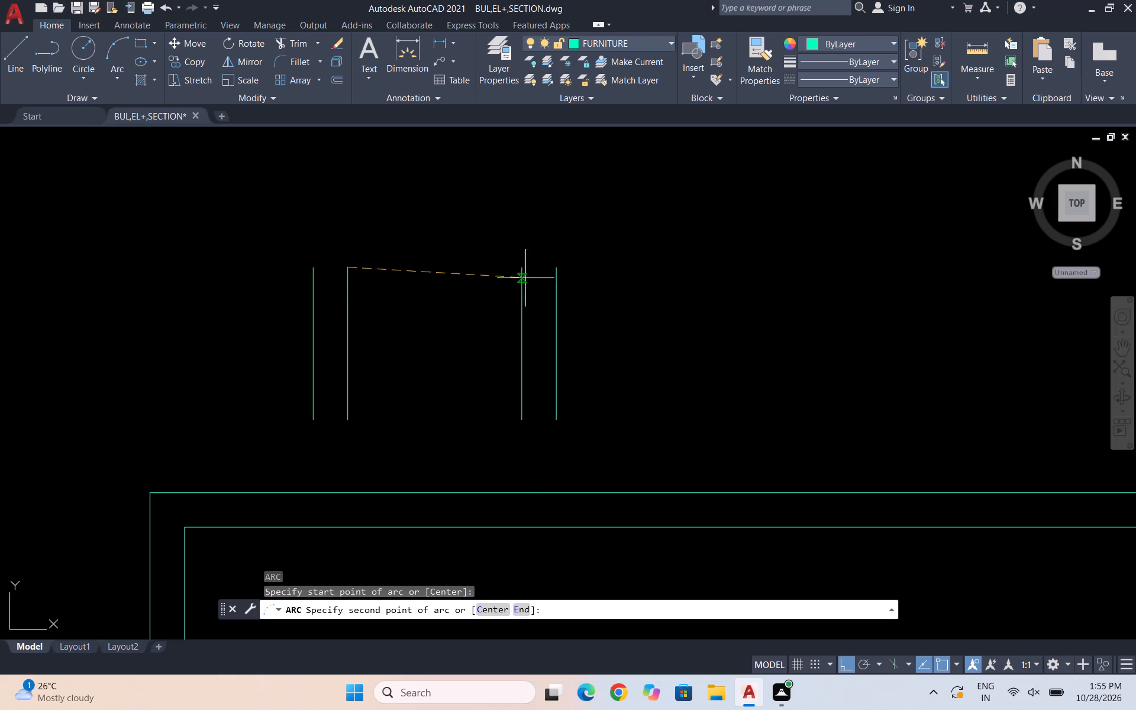
click(523, 269)
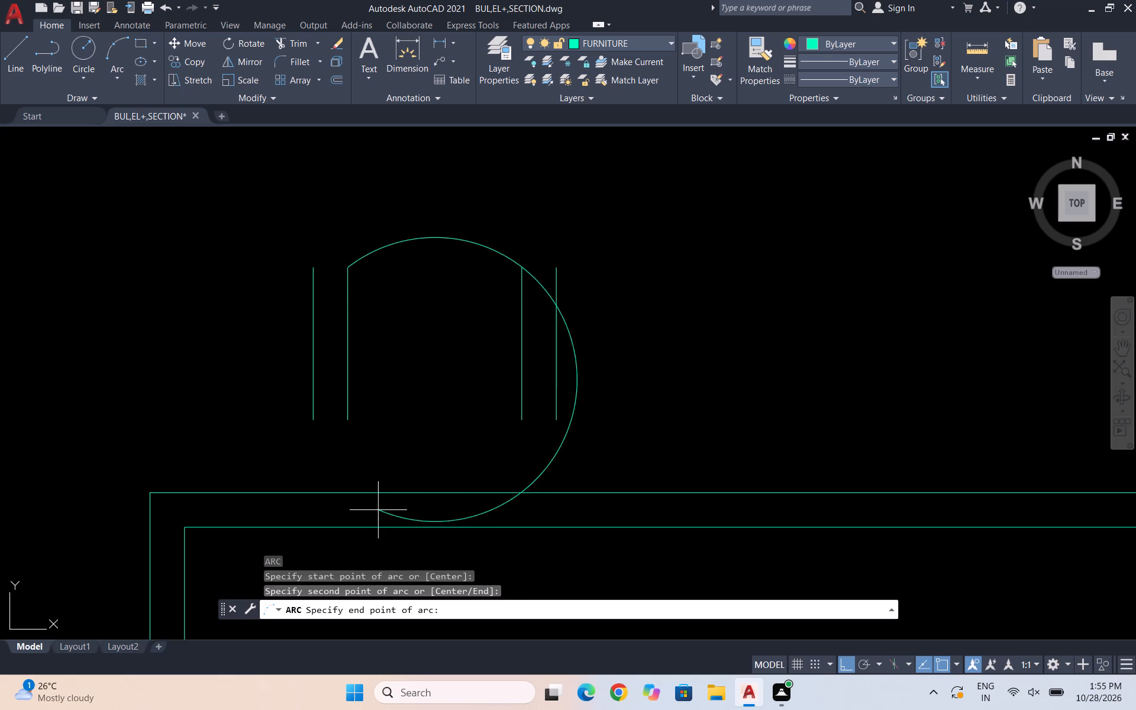
scroll(449, 506, down, 2)
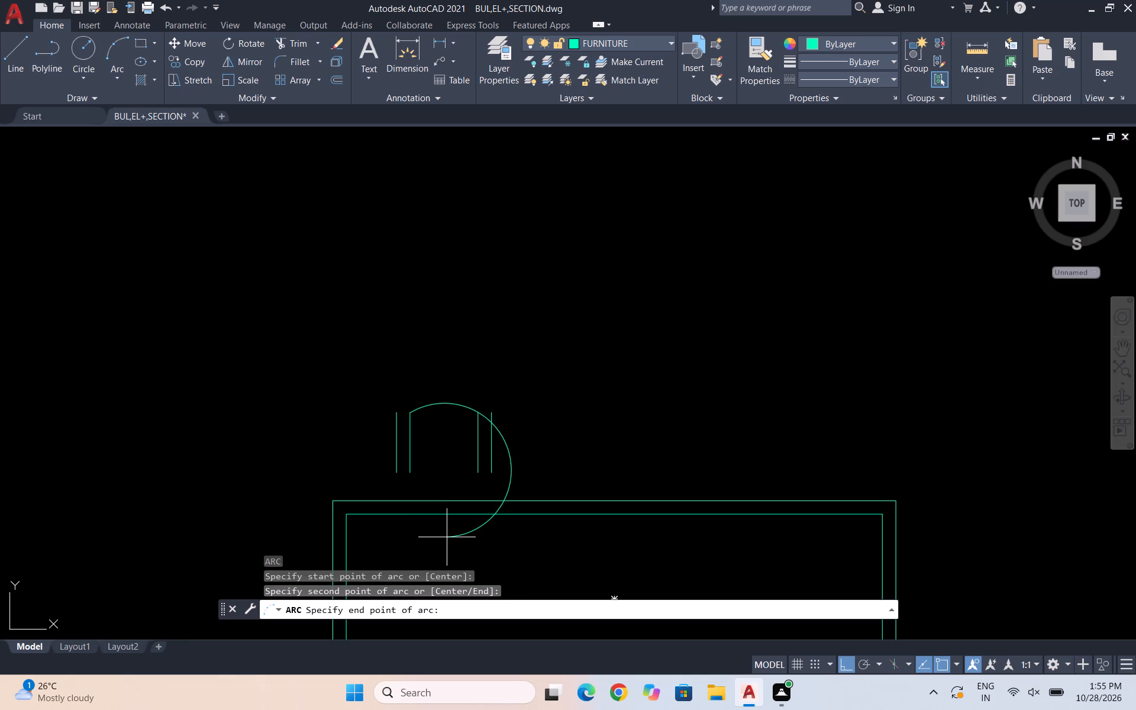
click(447, 537)
key(Escape)
Trim the arc beyond the right inner line so only the curved chair back between the inner lines remains.
scroll(650, 404, down, 1)
scroll(561, 465, up, 2)
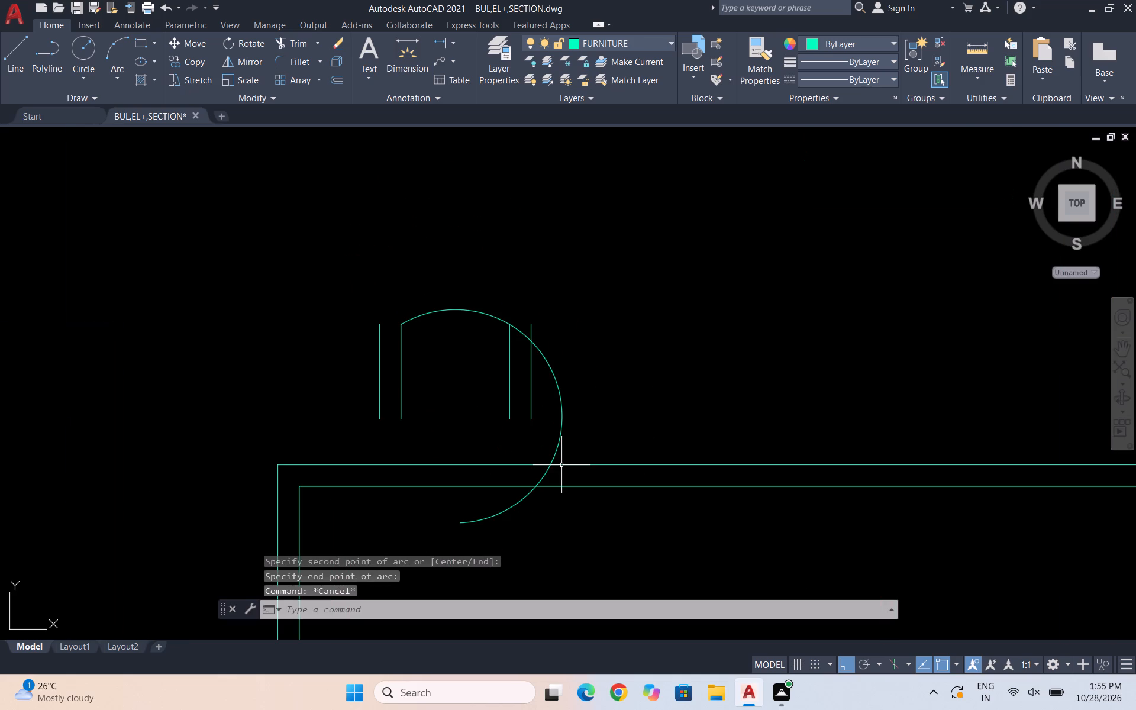
text(TR)
key(Return)
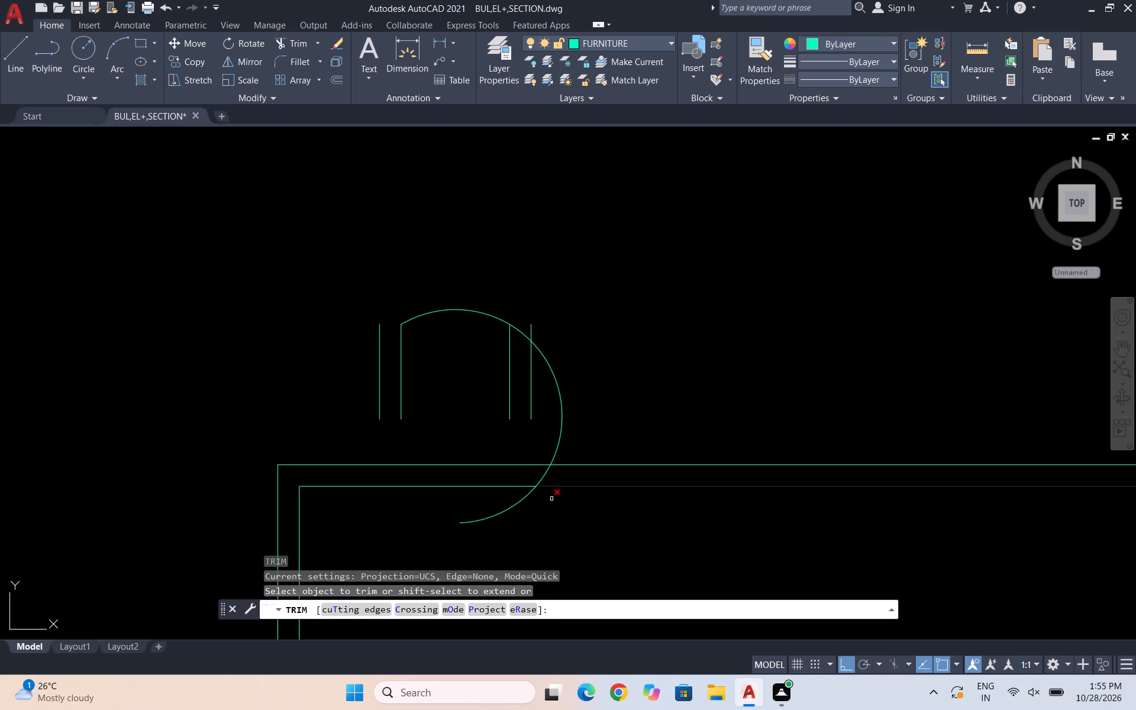
click(512, 508)
click(545, 476)
drag(551, 414, 695, 328)
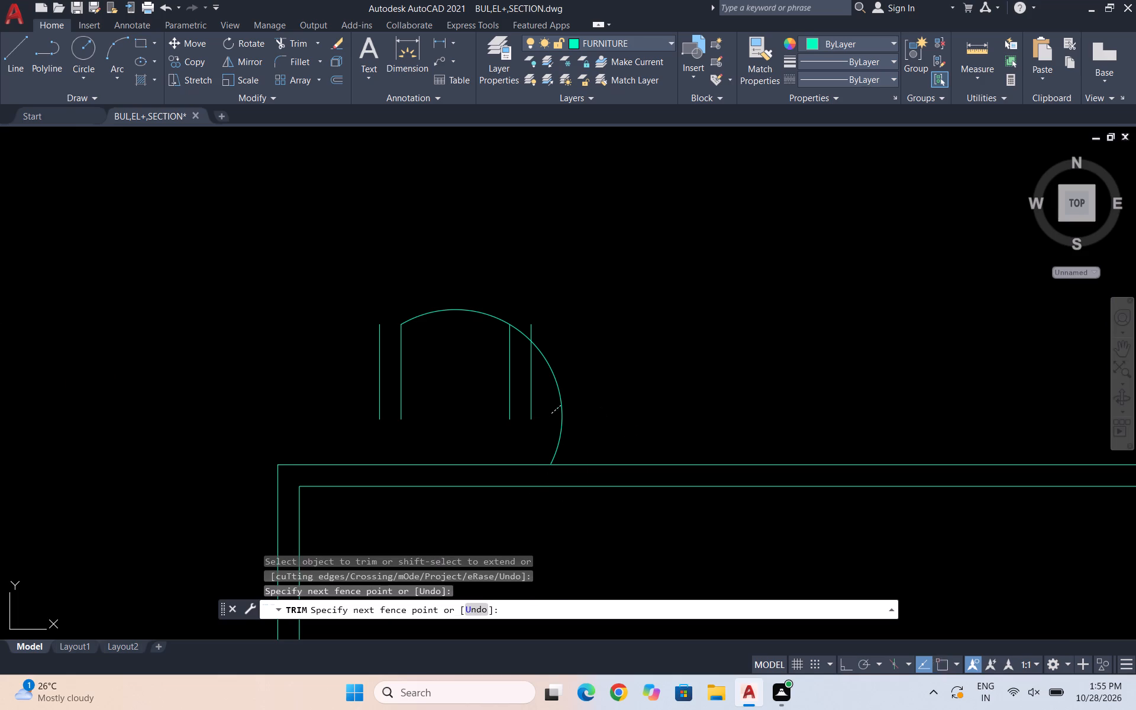
scroll(516, 324, up, 2)
drag(520, 330, 502, 412)
key(Escape)
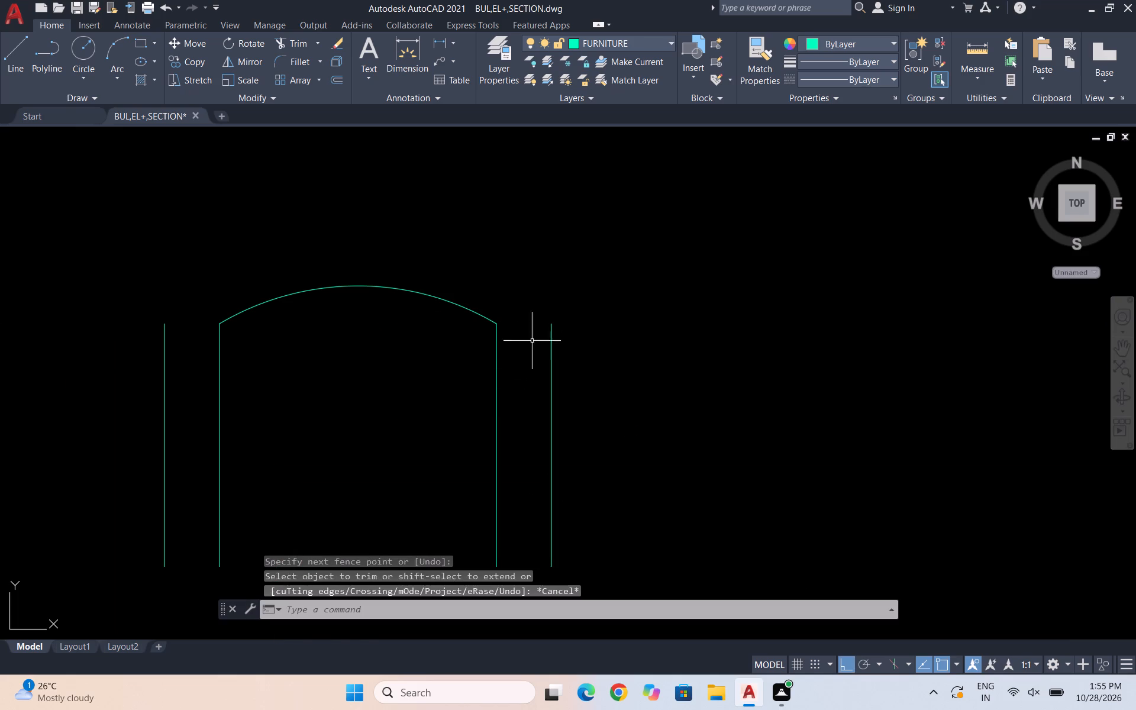
key(Escape)
Draw a three-point arc from the left outer line's top through the right outer line's top, curving down toward the table.
scroll(659, 272, down, 1)
key(a)
key(Return)
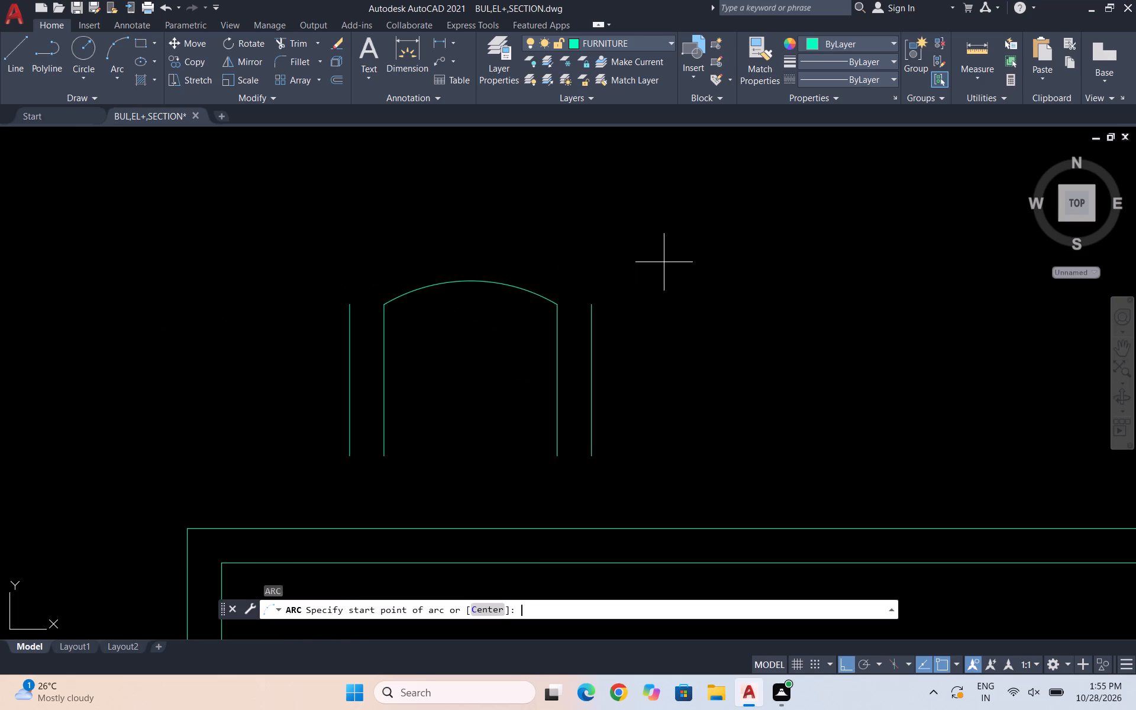
click(347, 308)
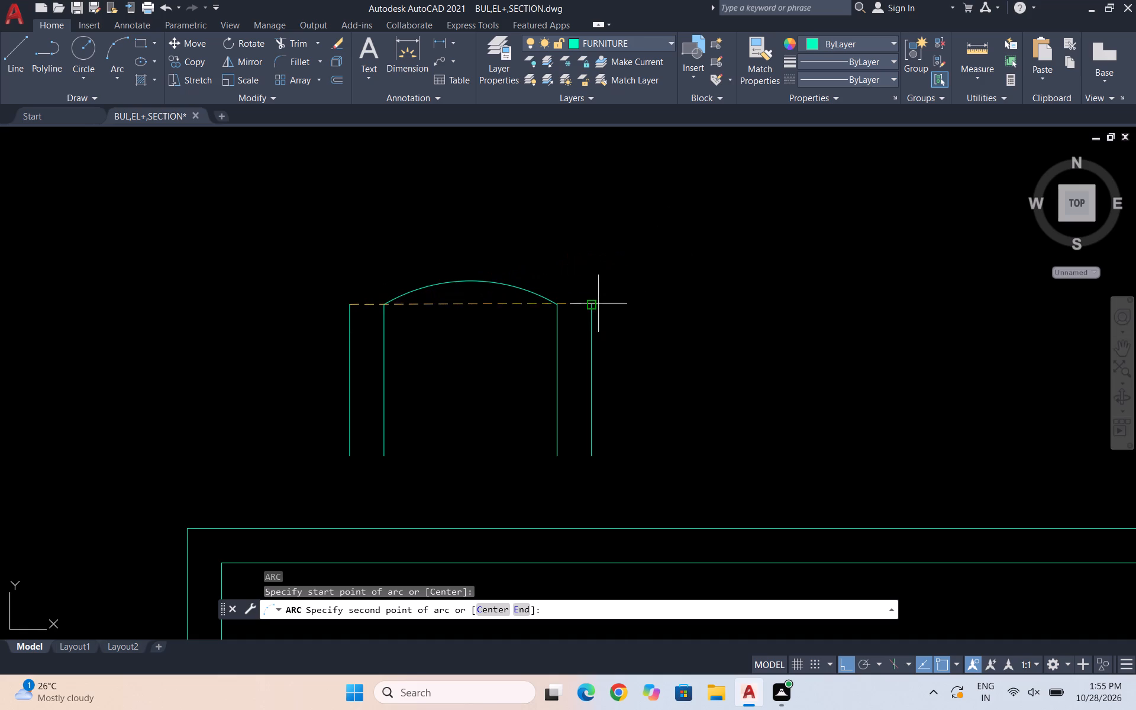
click(595, 305)
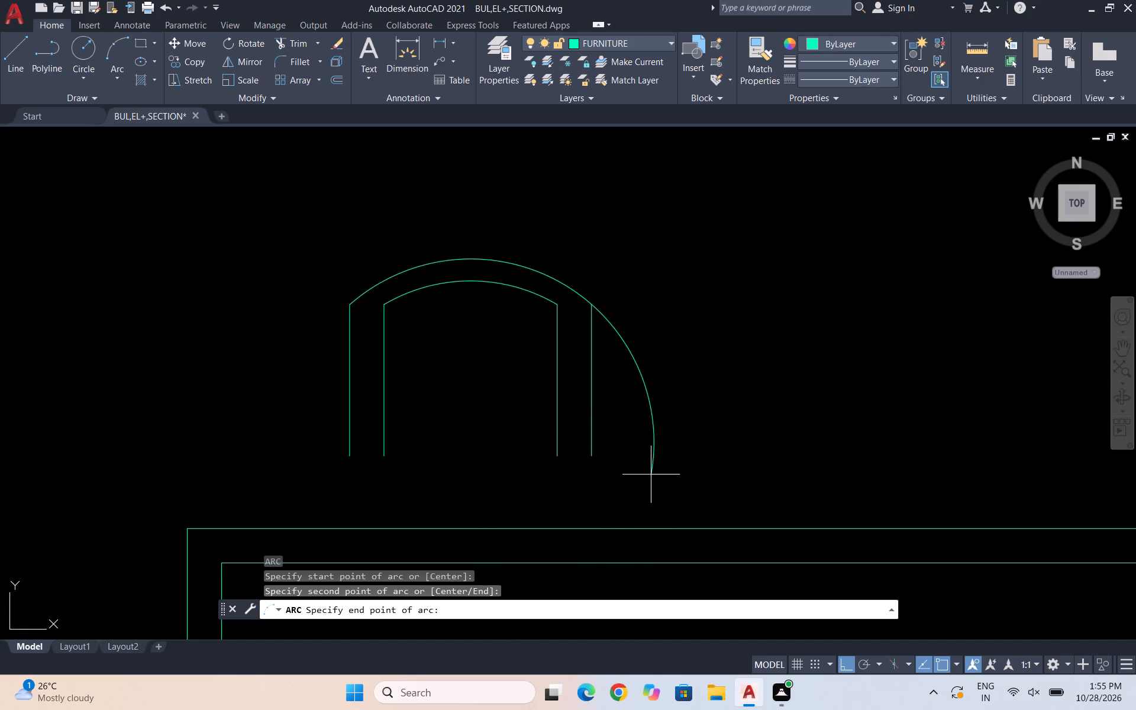
click(631, 436)
key(Escape)
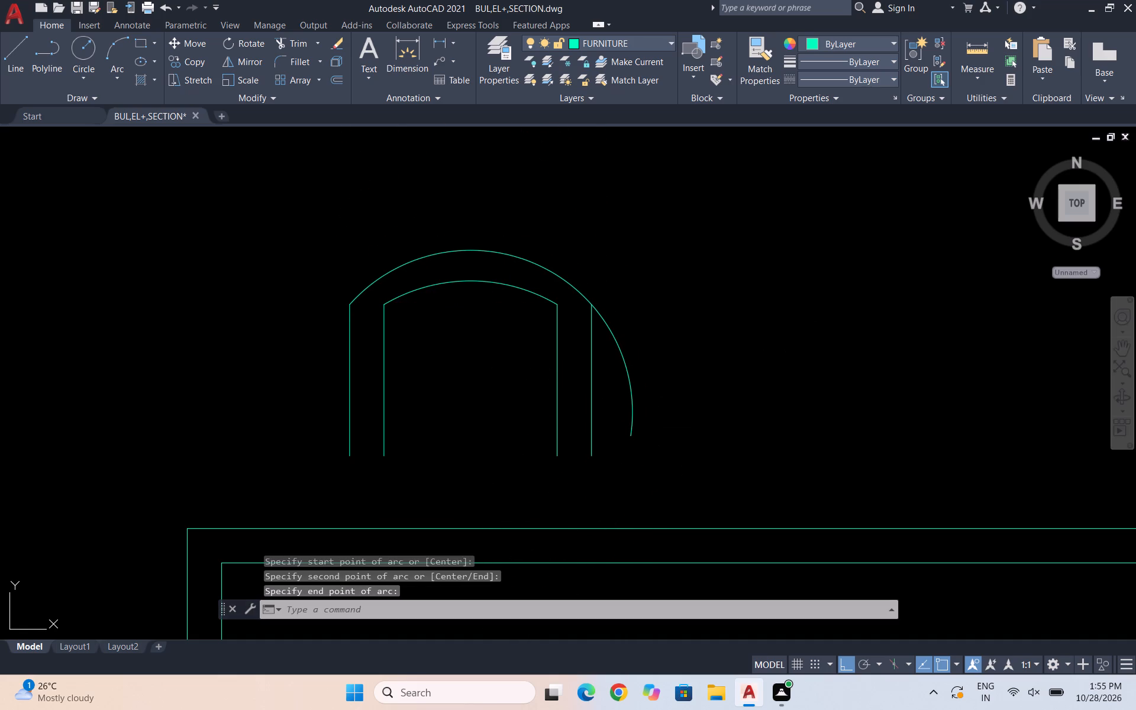
key(Escape)
Trim the outer arc beyond the right outer line so it only spans the chair's two outer side lines.
text(TR)
key(Return)
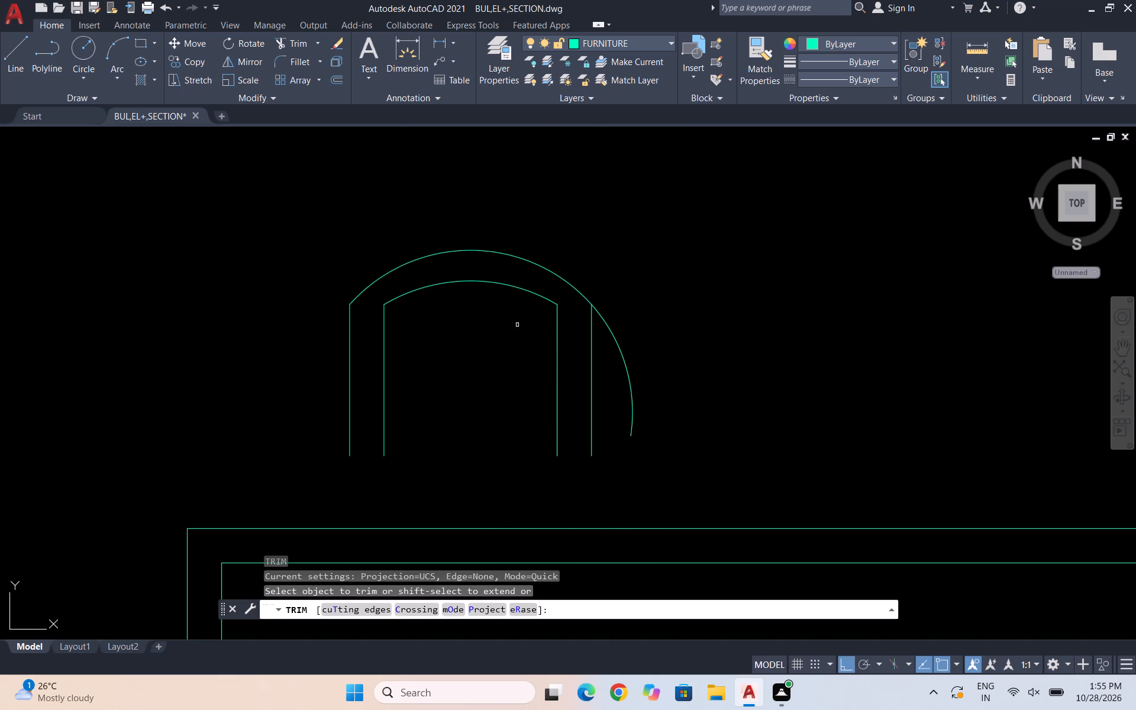
drag(616, 420, 653, 402)
click(720, 343)
key(Escape)
key(Escape)
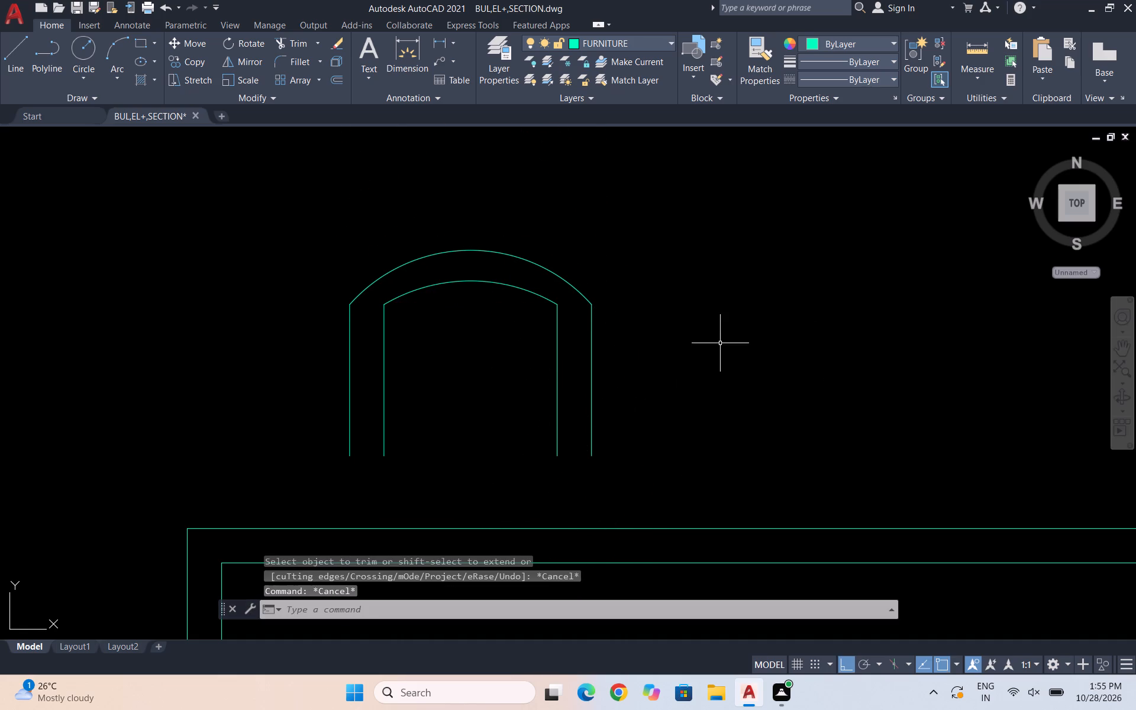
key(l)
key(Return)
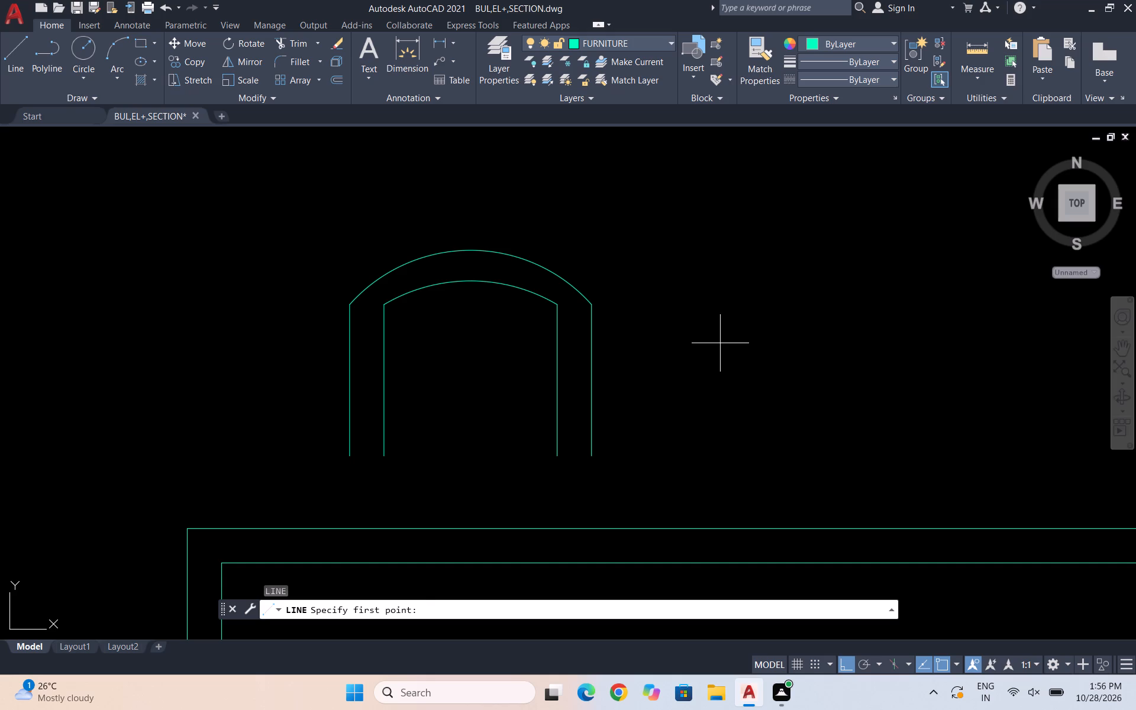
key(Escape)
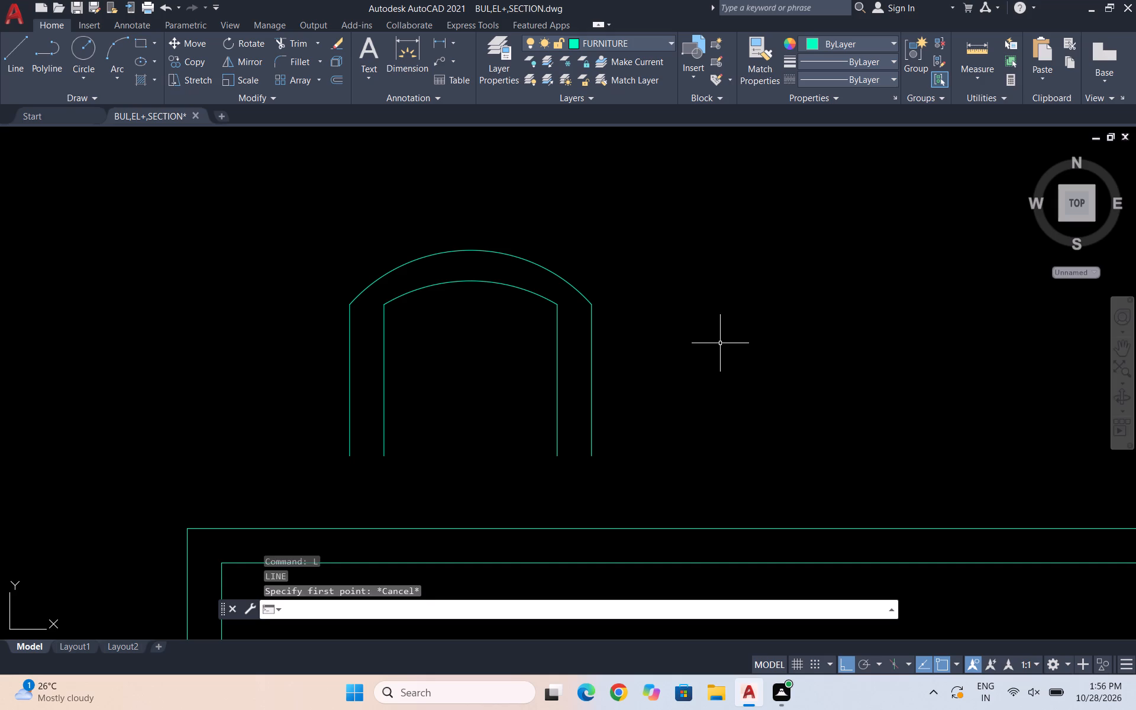
Close the bottom ends of both chair armrests with short horizontal lines between the outer and inner side lines.
key(l)
key(Return)
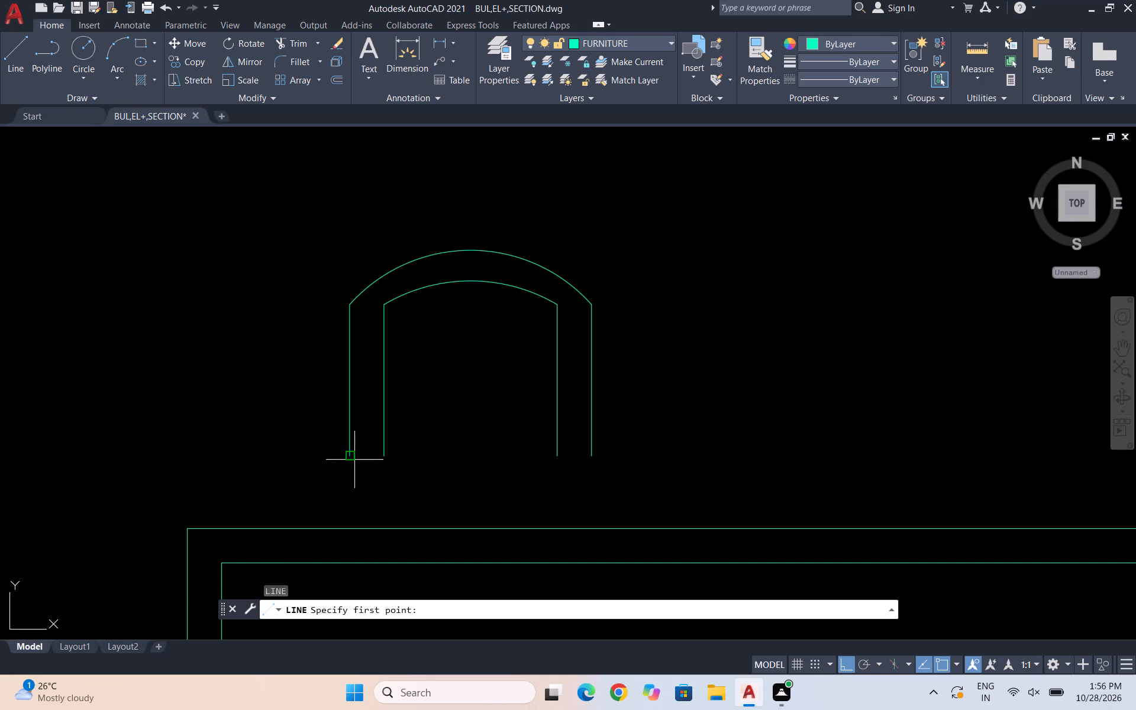
click(351, 458)
click(388, 456)
key(Escape)
key(space)
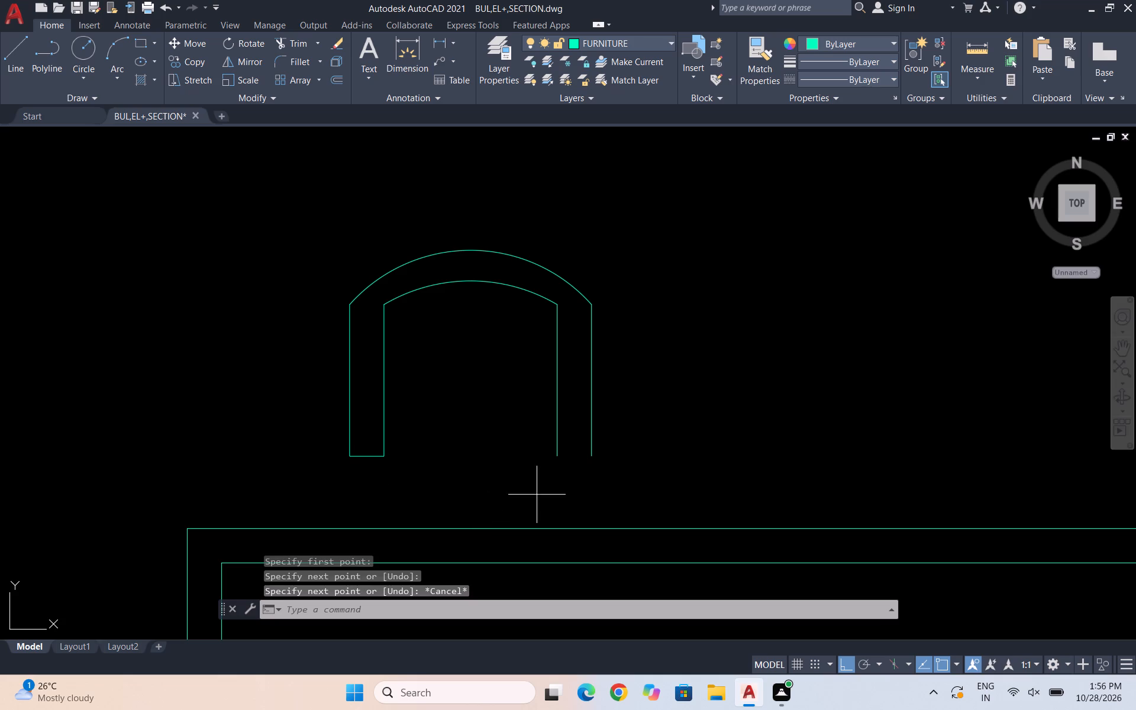
click(559, 457)
click(590, 457)
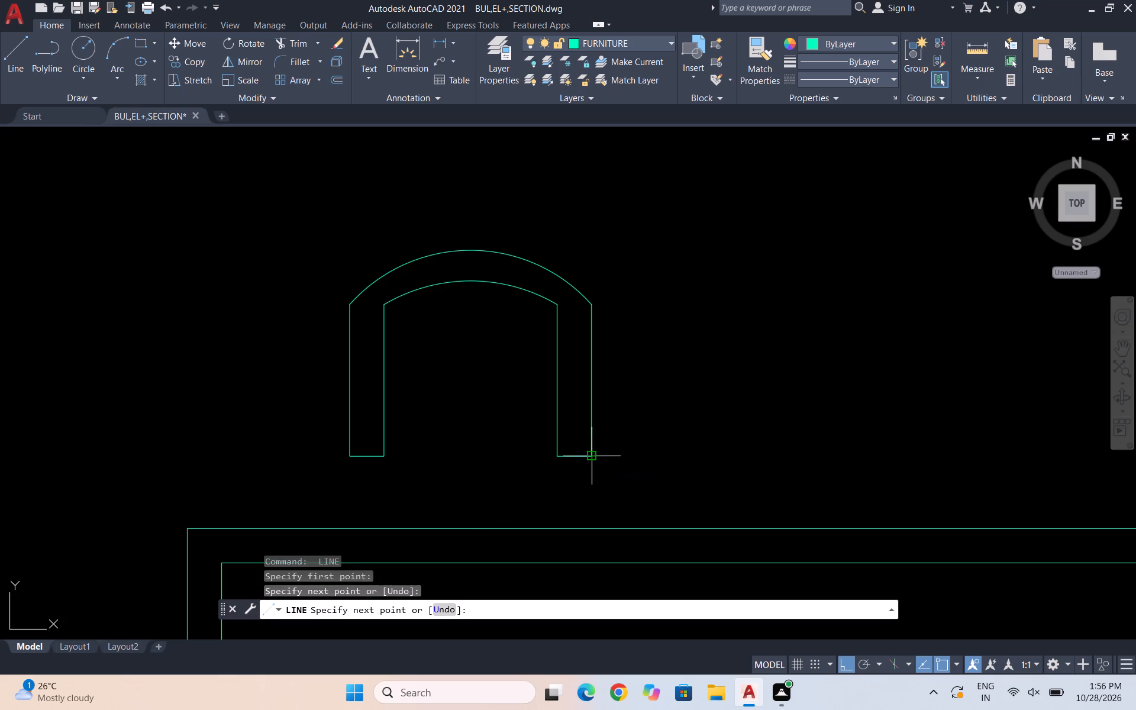
key(Escape)
Draw a three-point arc bulging toward the table from the left inner line's lower part through the matching point on the right inner line.
key(a)
key(Return)
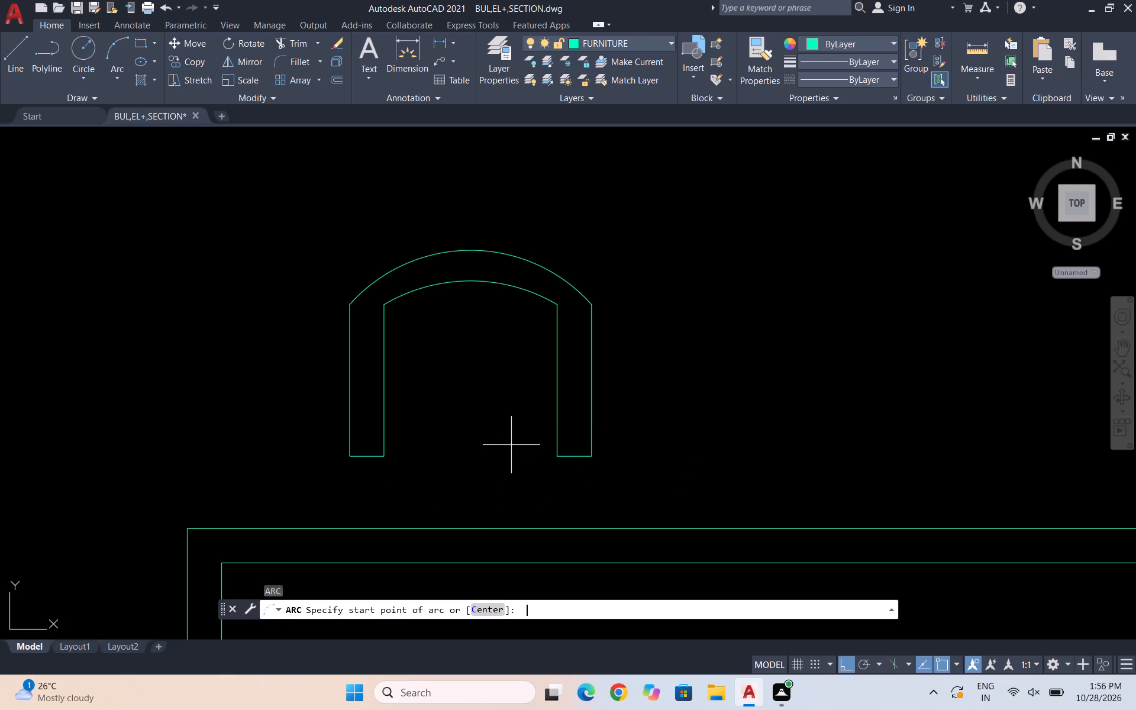
scroll(361, 457, up, 2)
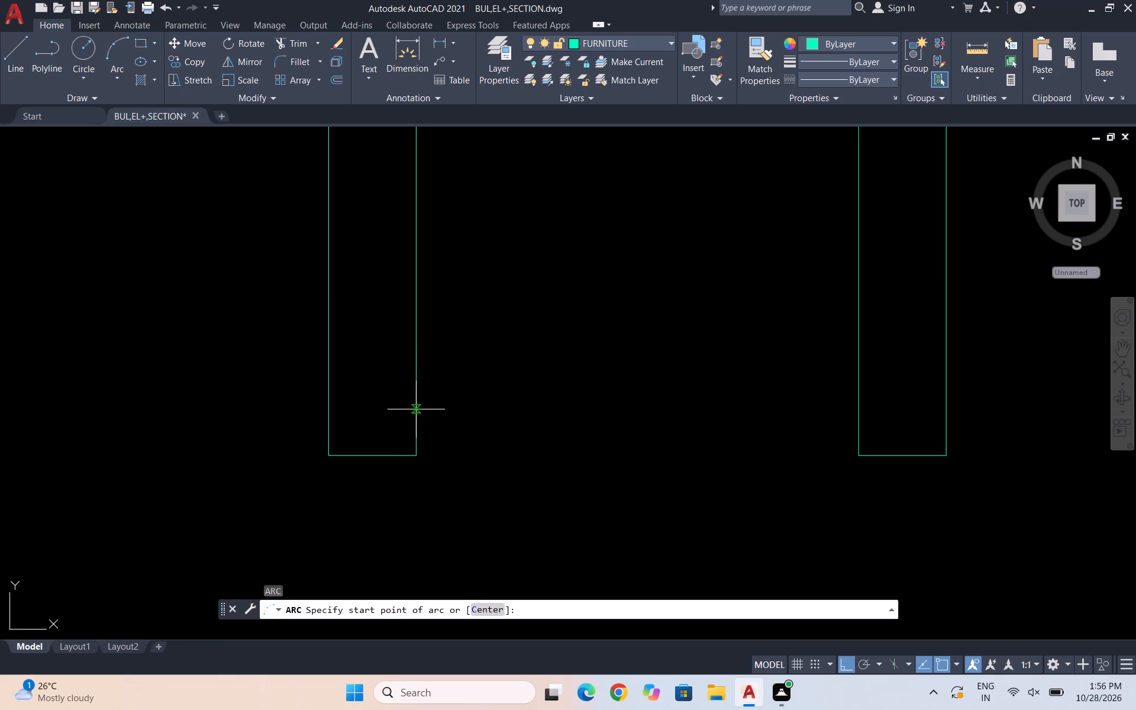
click(416, 409)
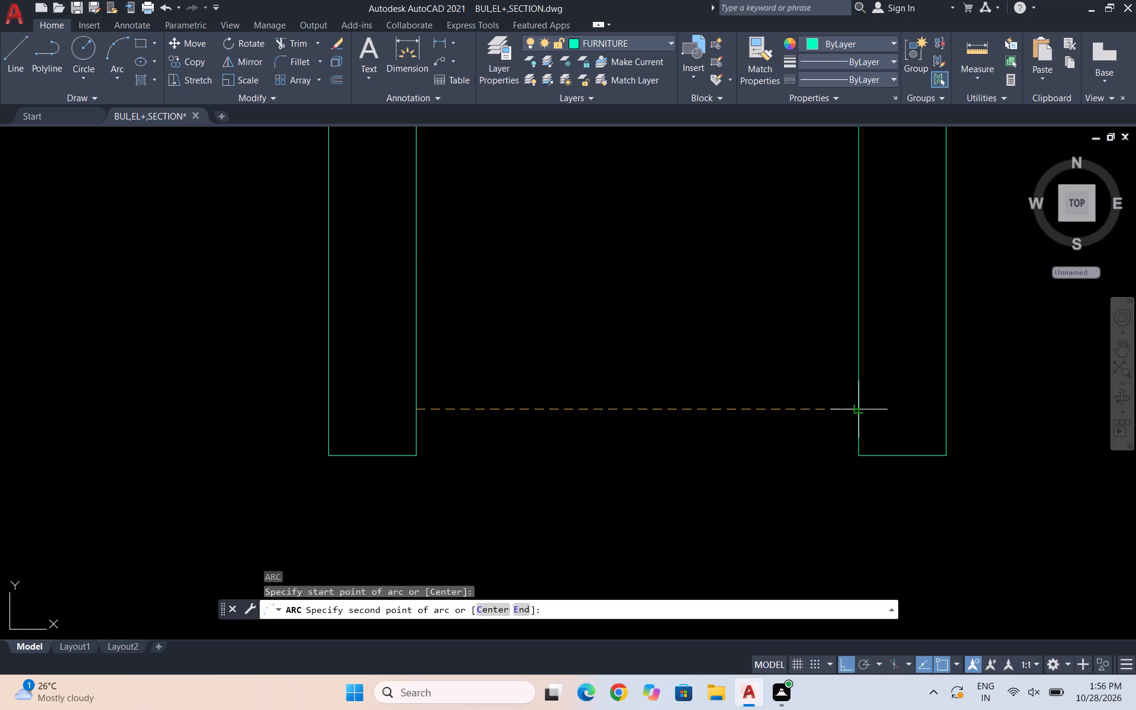
click(863, 411)
scroll(744, 380, down, 2)
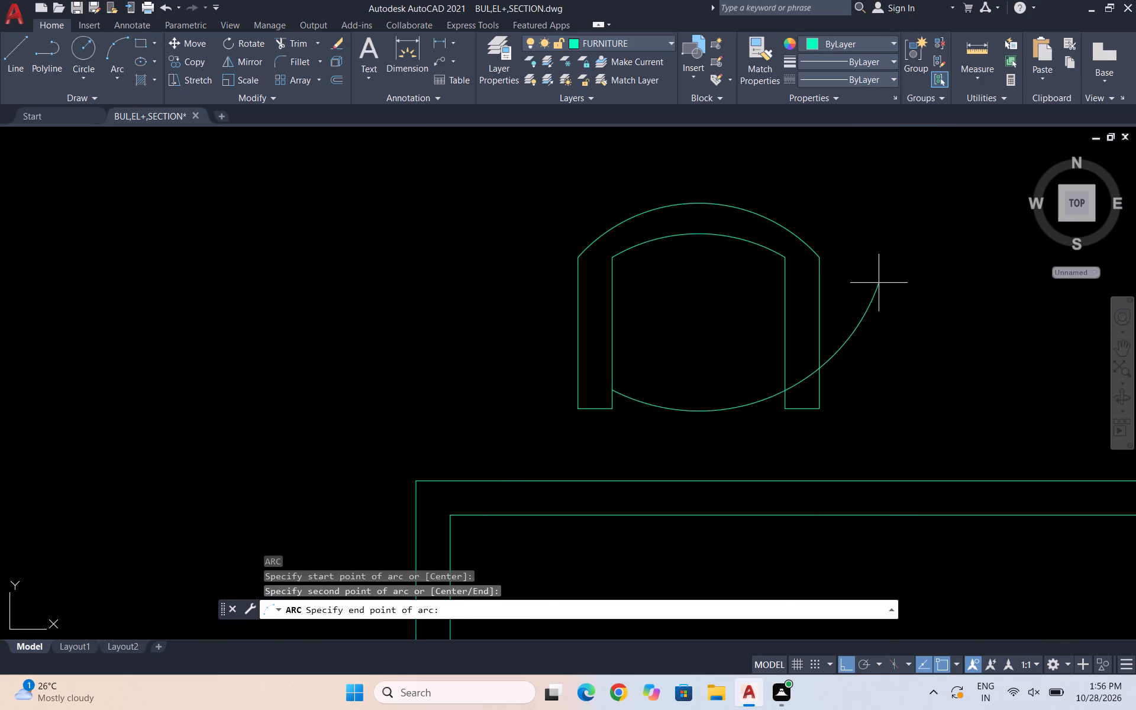
click(782, 288)
key(Escape)
Trim the seat-front arc where it runs past the right inner line into the armrest.
text(TR)
key(Return)
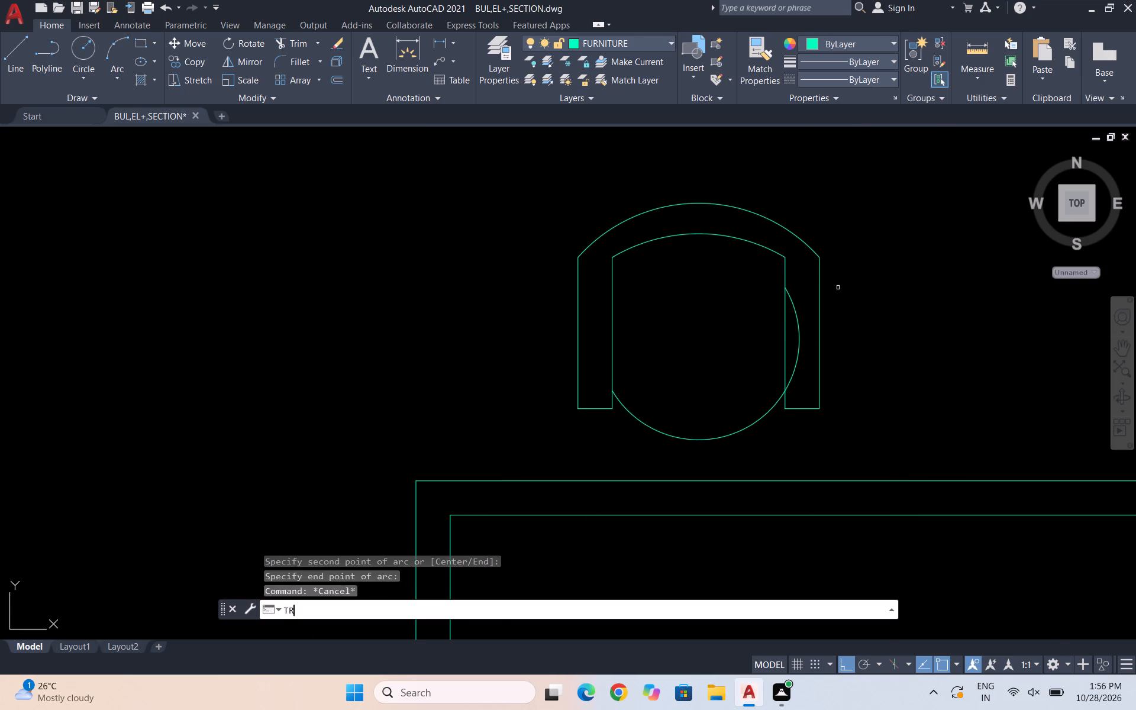
scroll(799, 351, up, 3)
drag(791, 349, 815, 427)
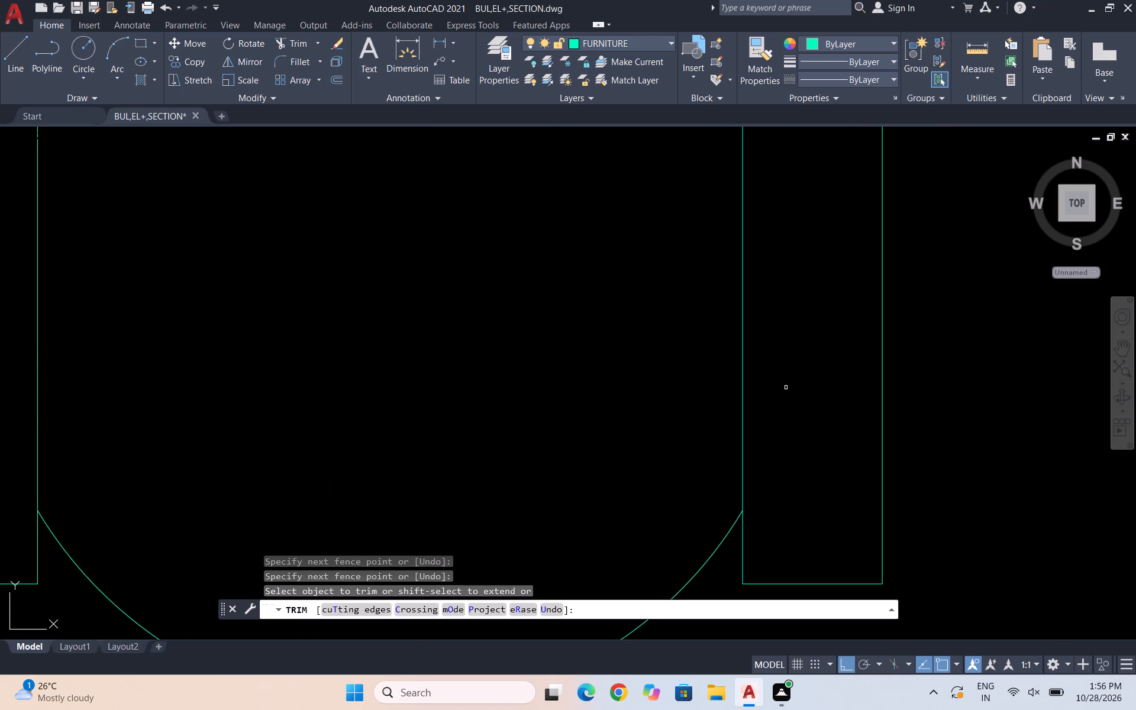
key(Escape)
scroll(874, 407, down, 3)
key(Escape)
key(Escape)
key(Escape)
scroll(934, 377, down, 3)
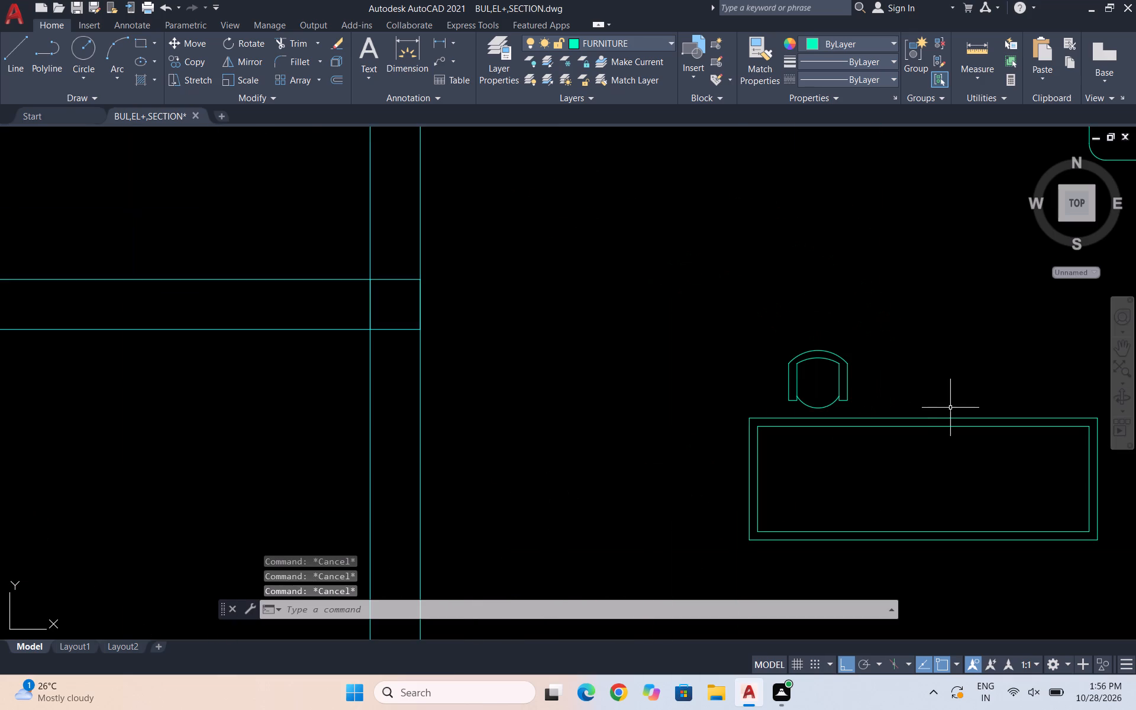
Copy the seat-front arc a very short distance straight down to give the seat a double front edge.
scroll(874, 424, up, 3)
scroll(653, 347, up, 3)
click(753, 425)
drag(688, 361, 693, 363)
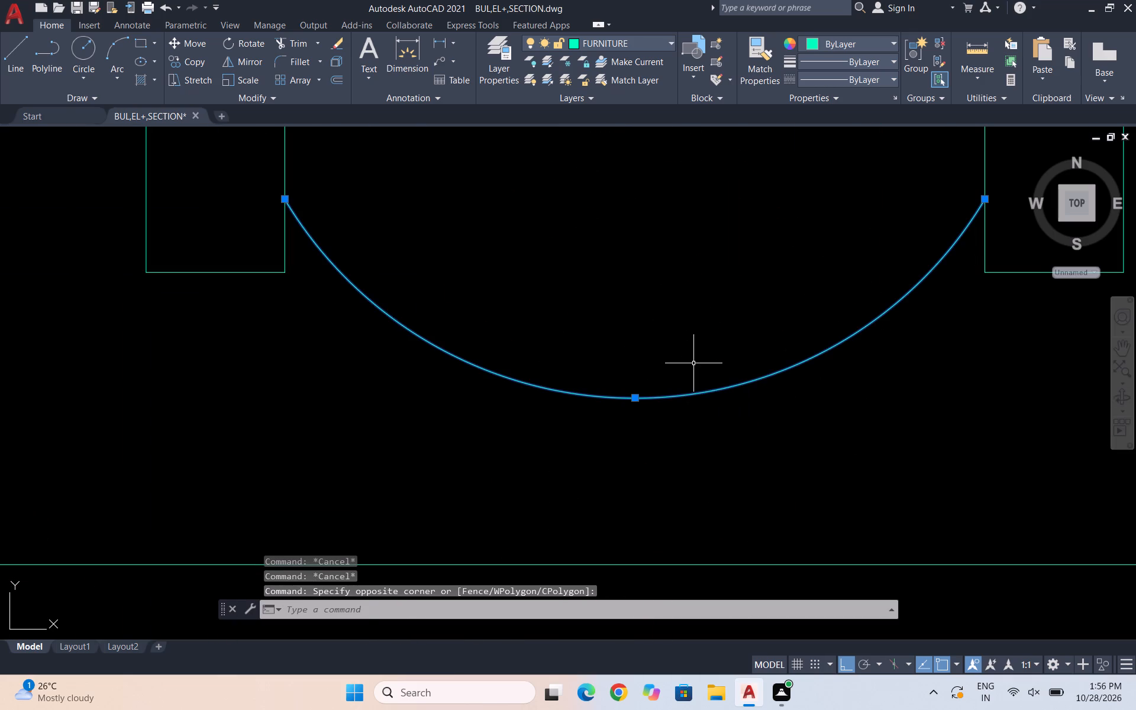
text(CO)
key(Return)
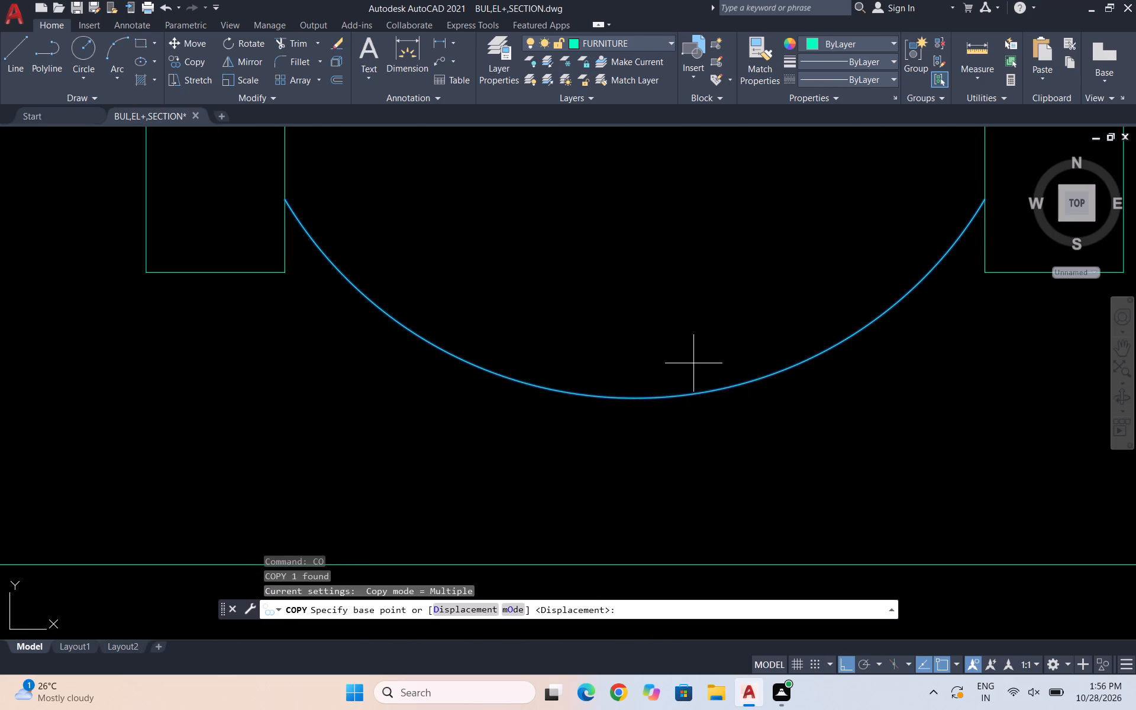
click(633, 398)
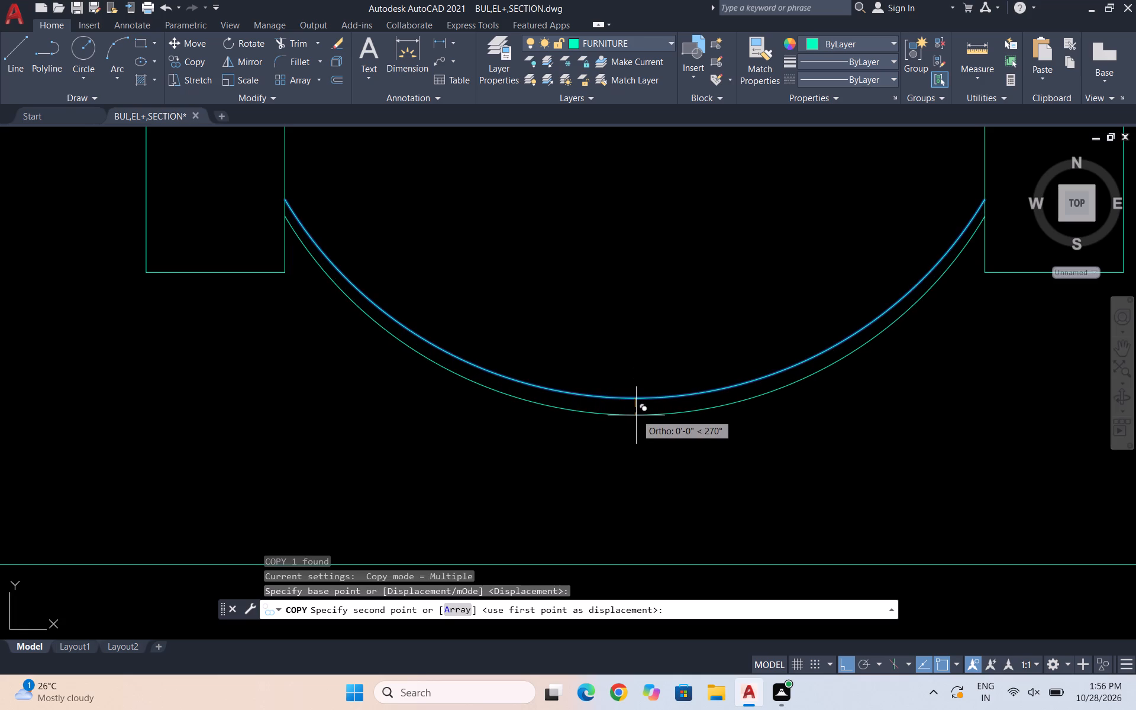
click(636, 415)
key(Escape)
scroll(608, 345, down, 3)
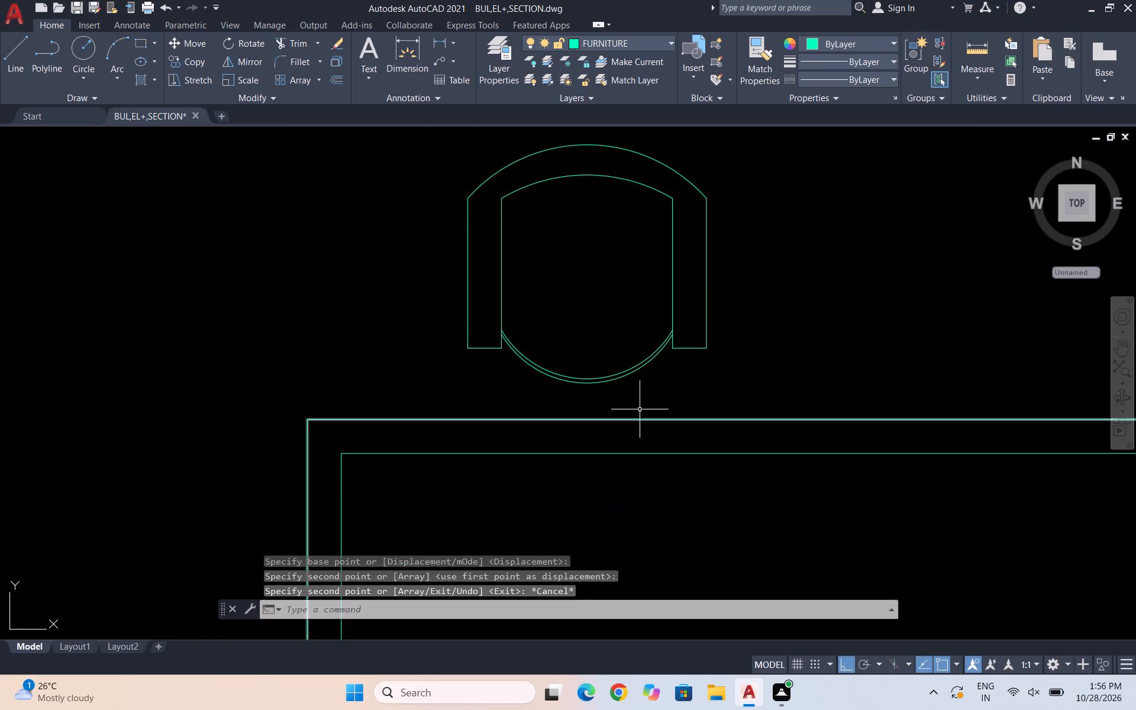
key(Escape)
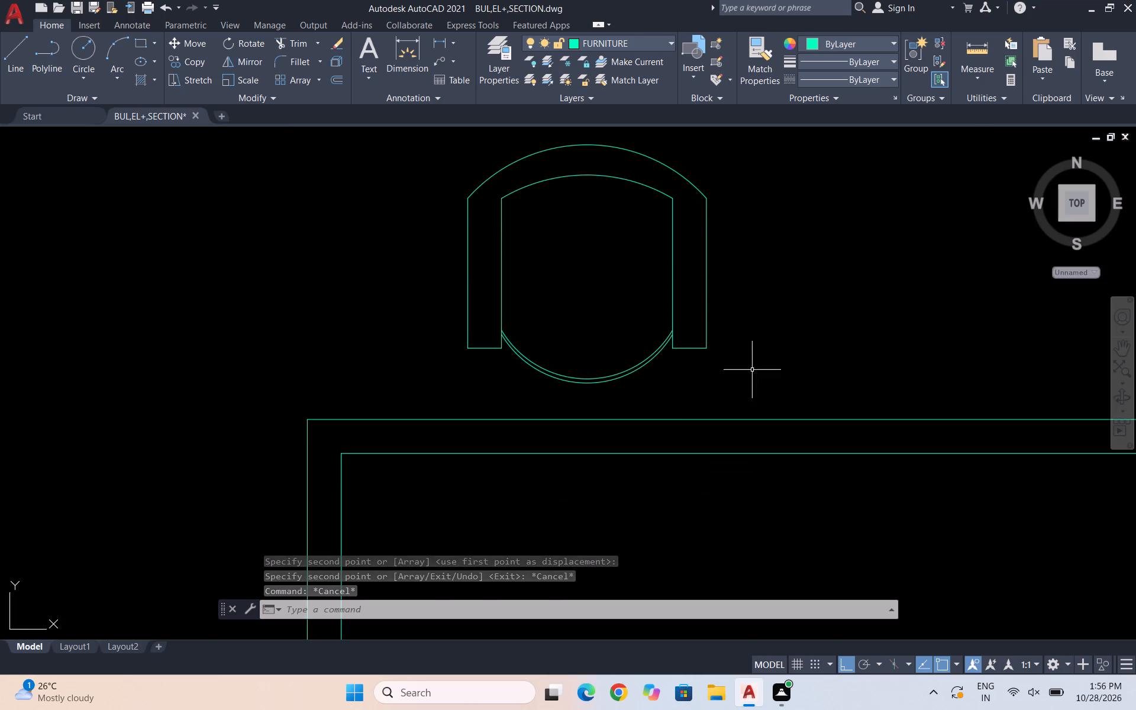
Copy the complete chair horizontally along the table's upper side, once near the right end and once at the table's middle.
drag(772, 388, 756, 386)
click(423, 137)
scroll(438, 257, down, 3)
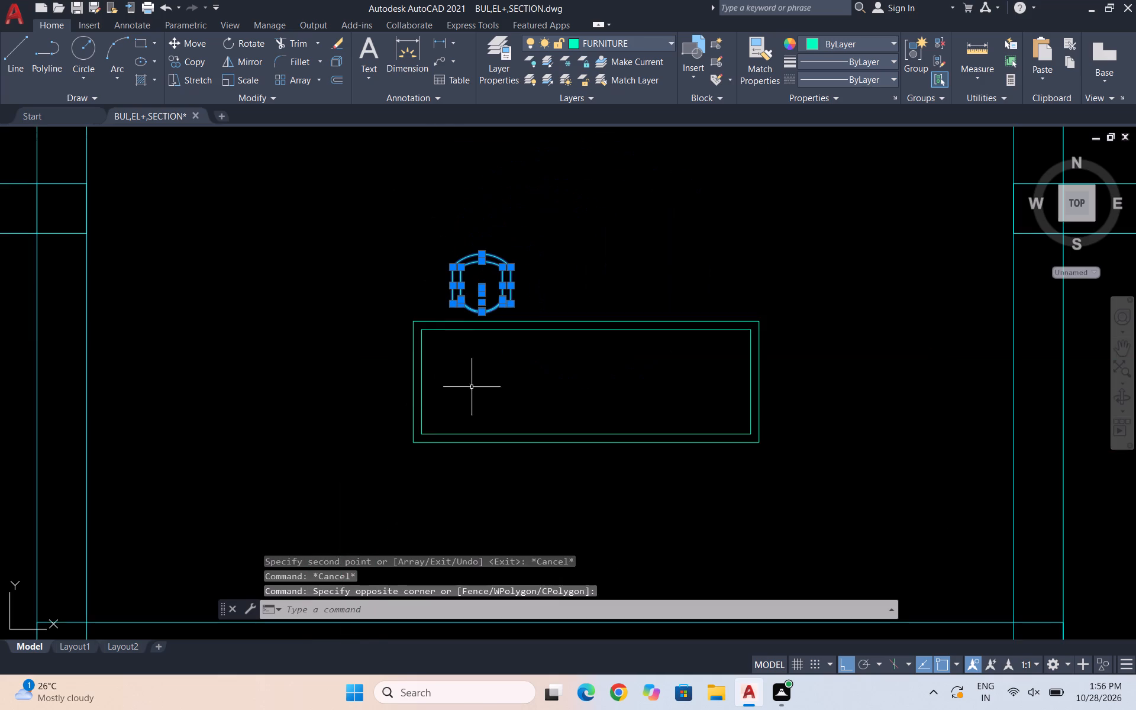
text(CO)
key(Return)
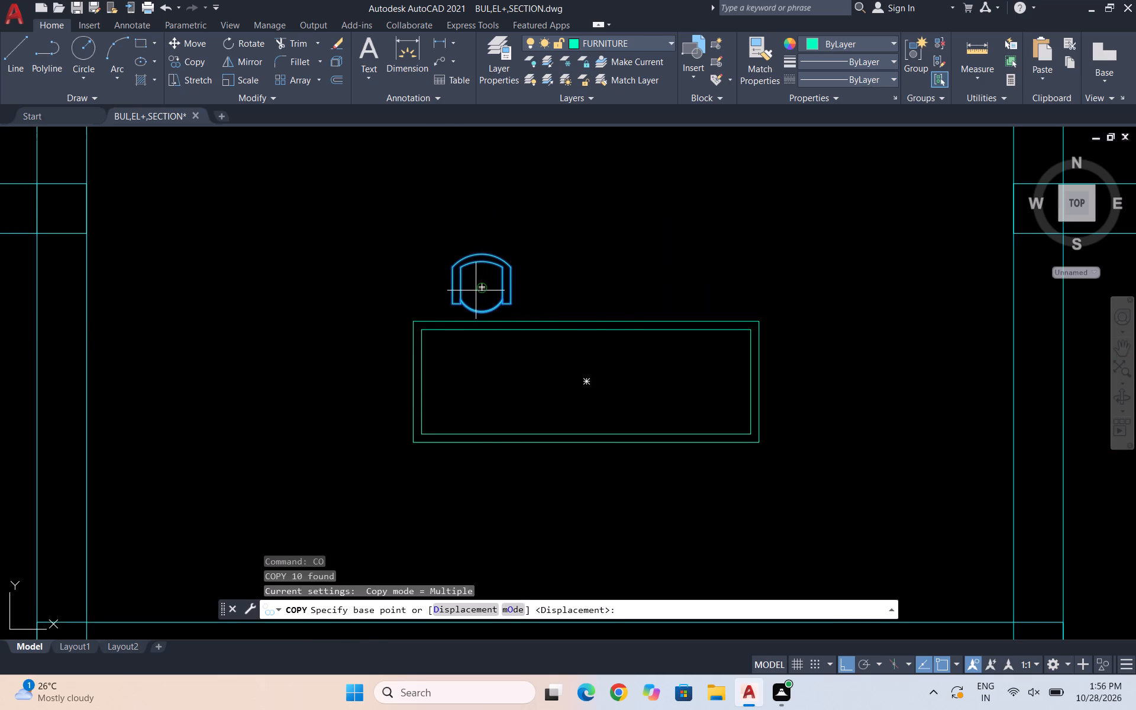
click(483, 289)
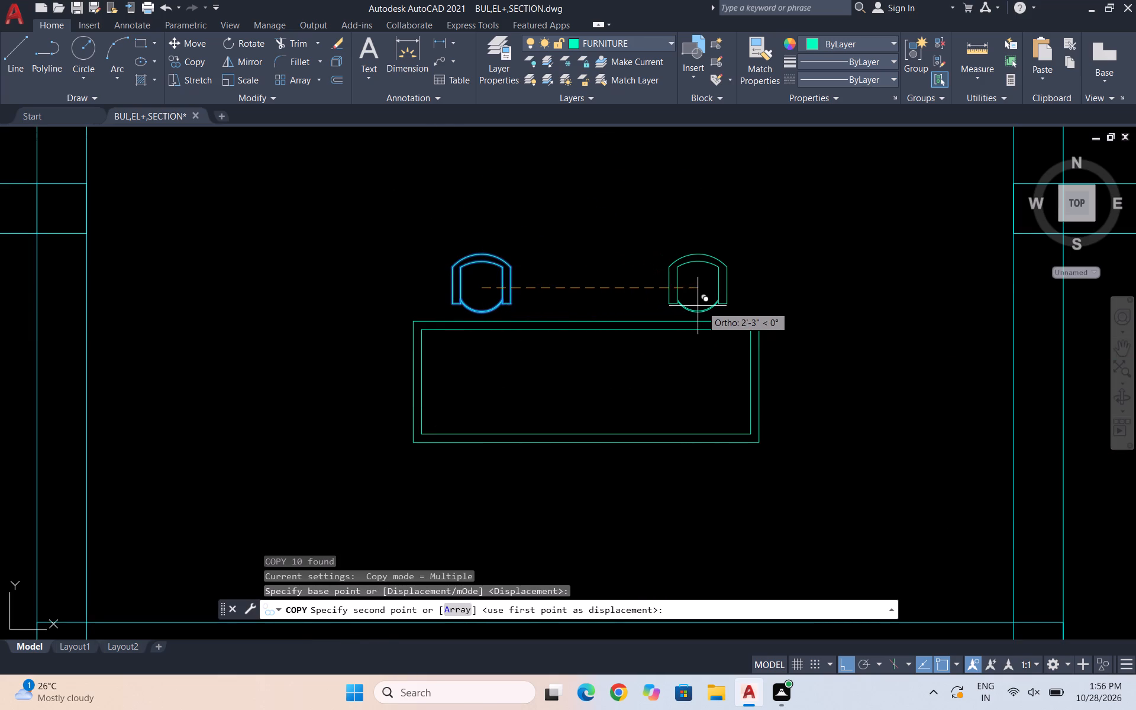
click(707, 305)
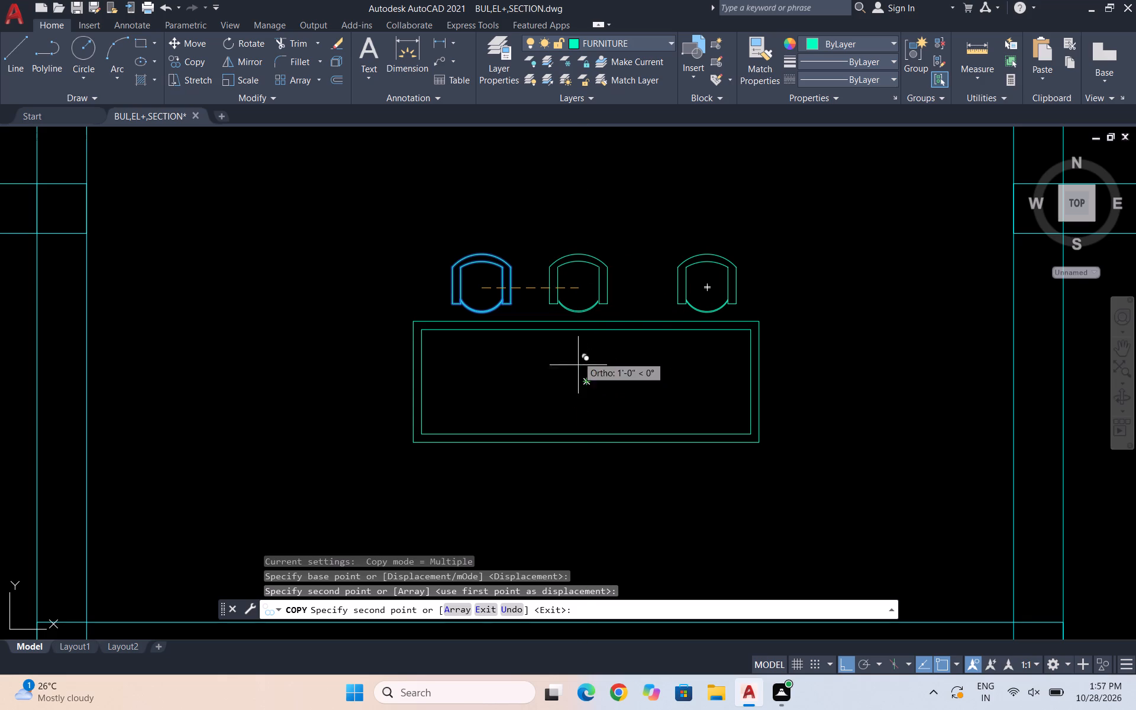
click(582, 280)
key(Escape)
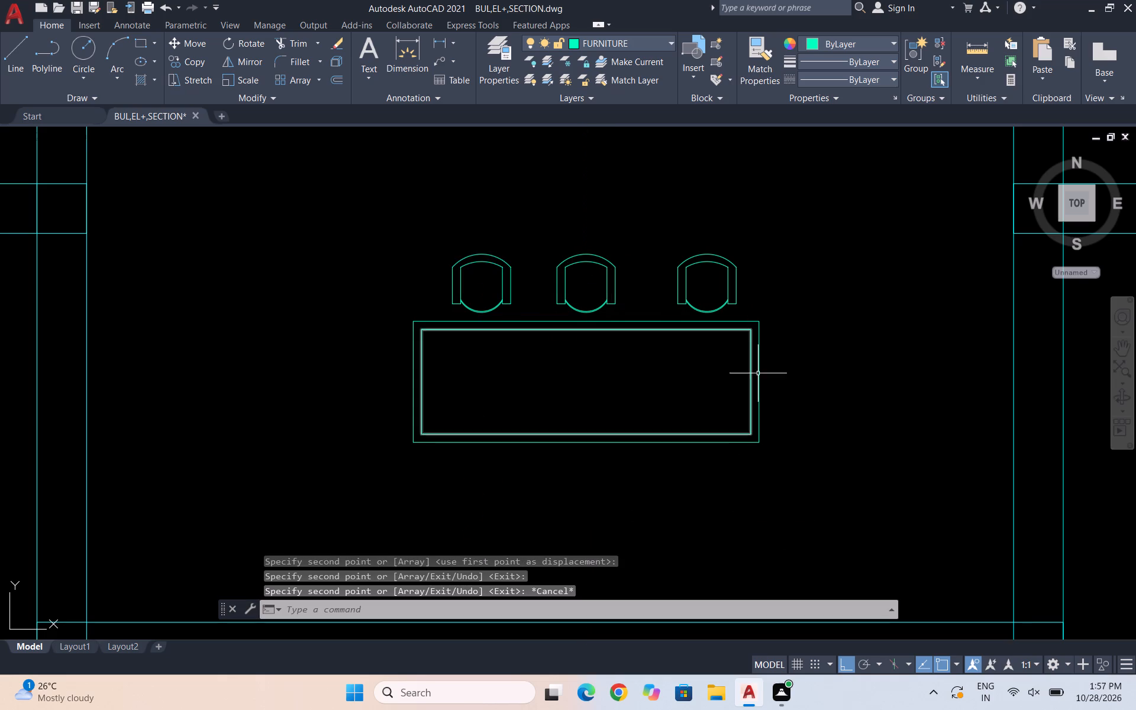
Mirror the three upper chairs across the table's horizontal centreline to its lower side, keeping the originals.
scroll(708, 291, up, 2)
click(824, 351)
scroll(670, 283, down, 2)
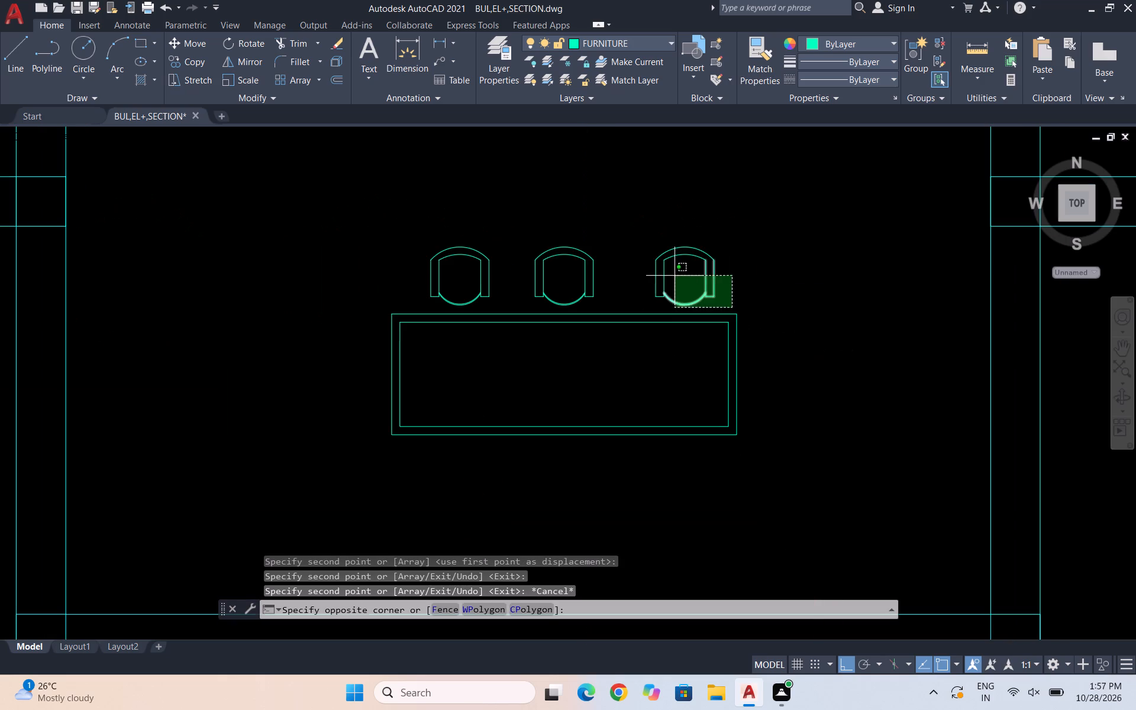
click(409, 199)
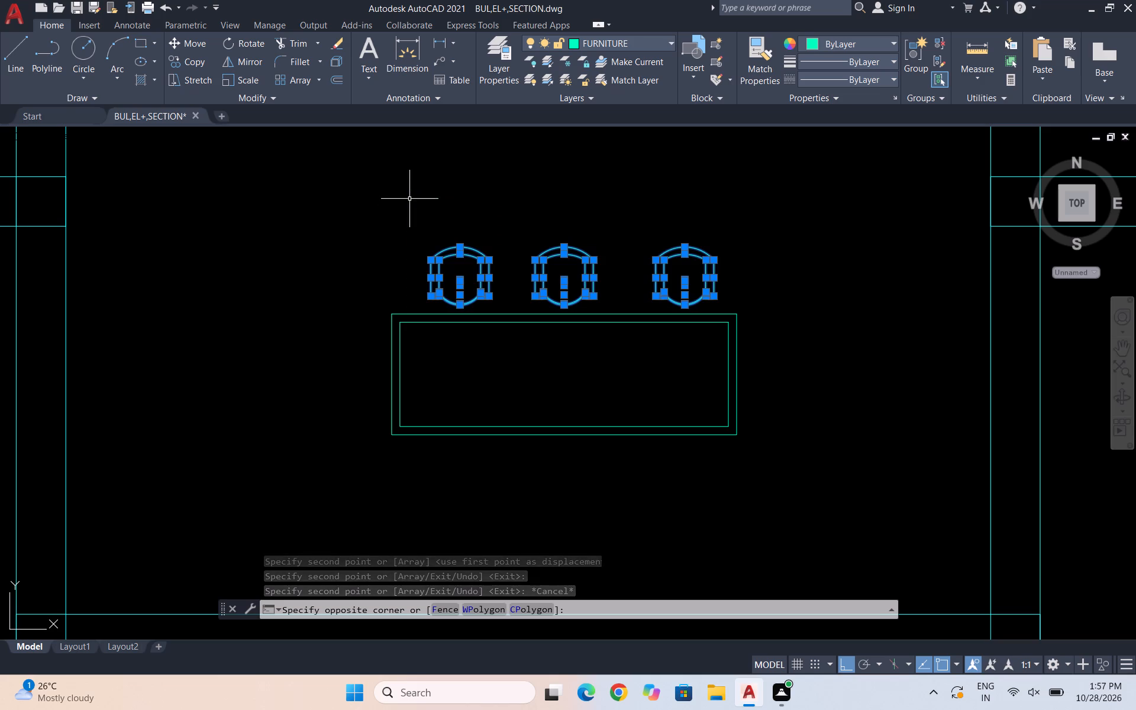
text(MI)
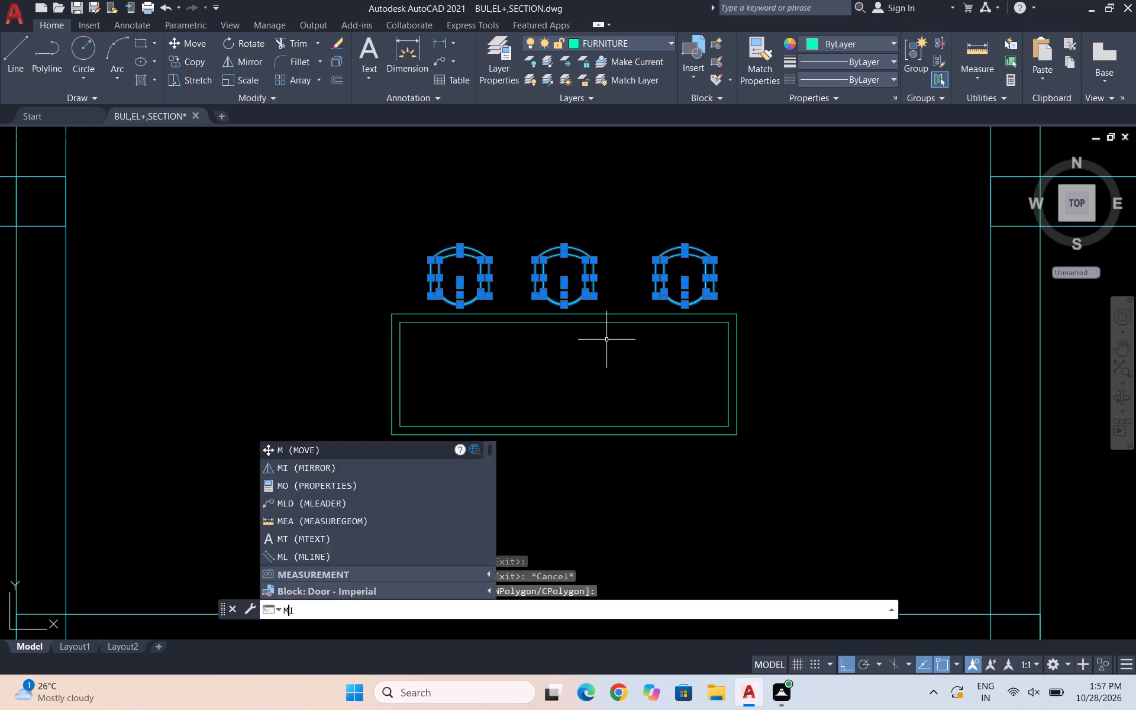
key(Return)
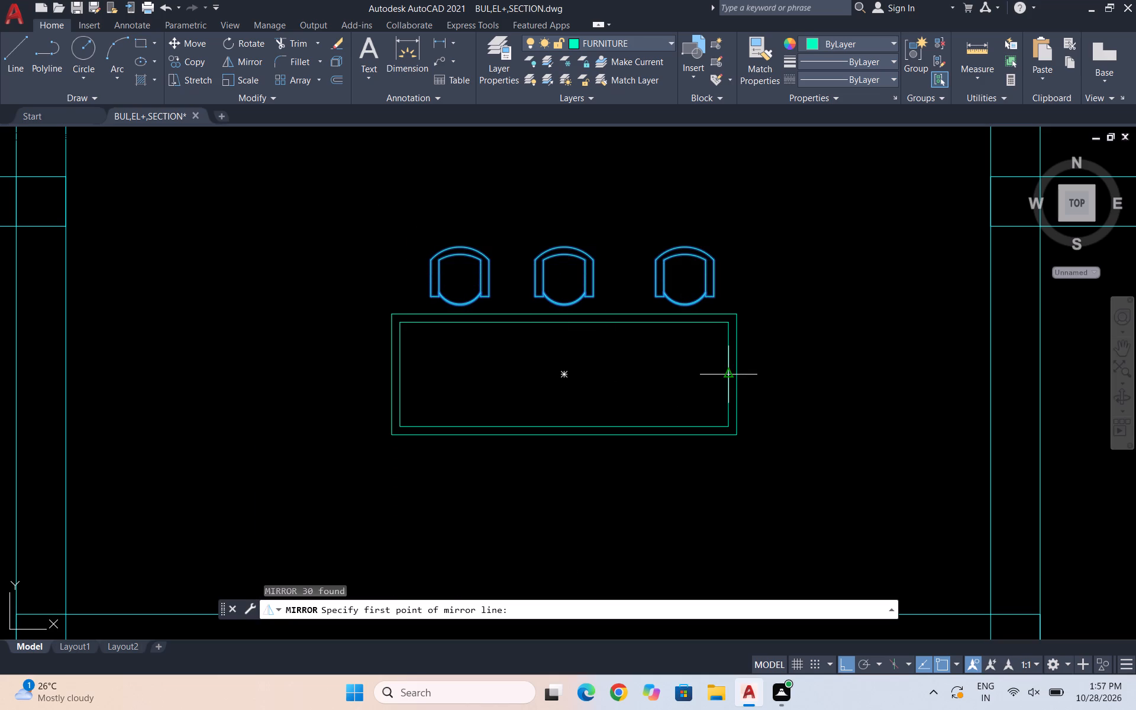
click(731, 376)
click(397, 373)
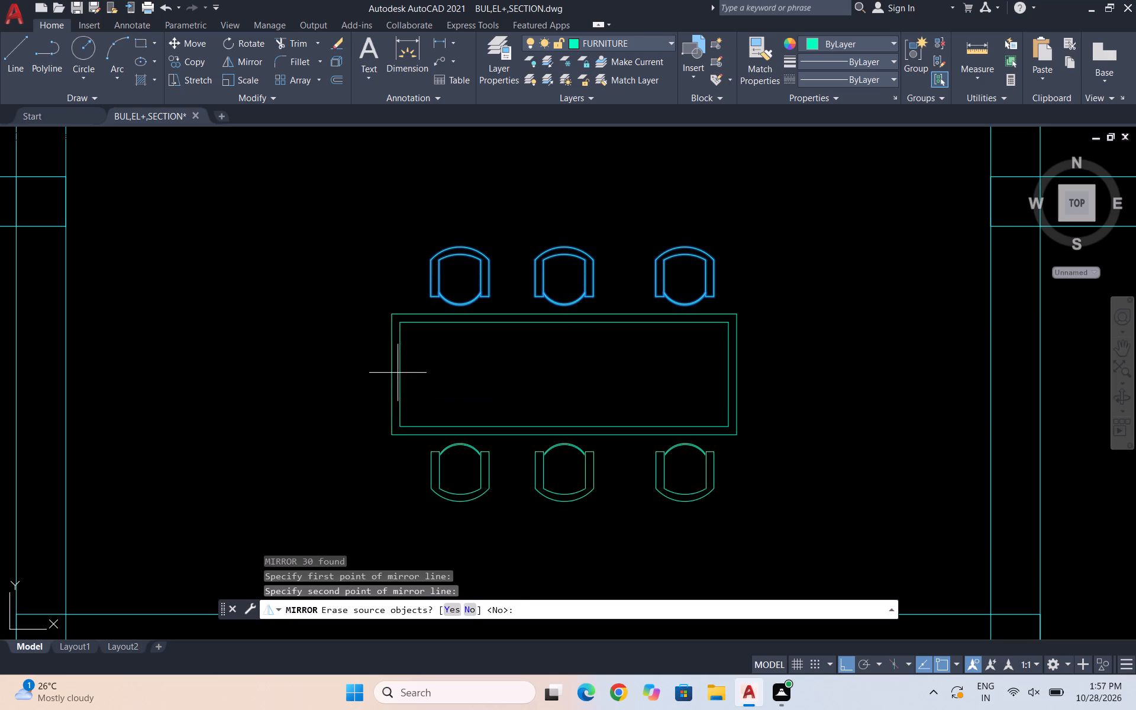
key(space)
scroll(714, 374, down, 1)
scroll(675, 287, up, 2)
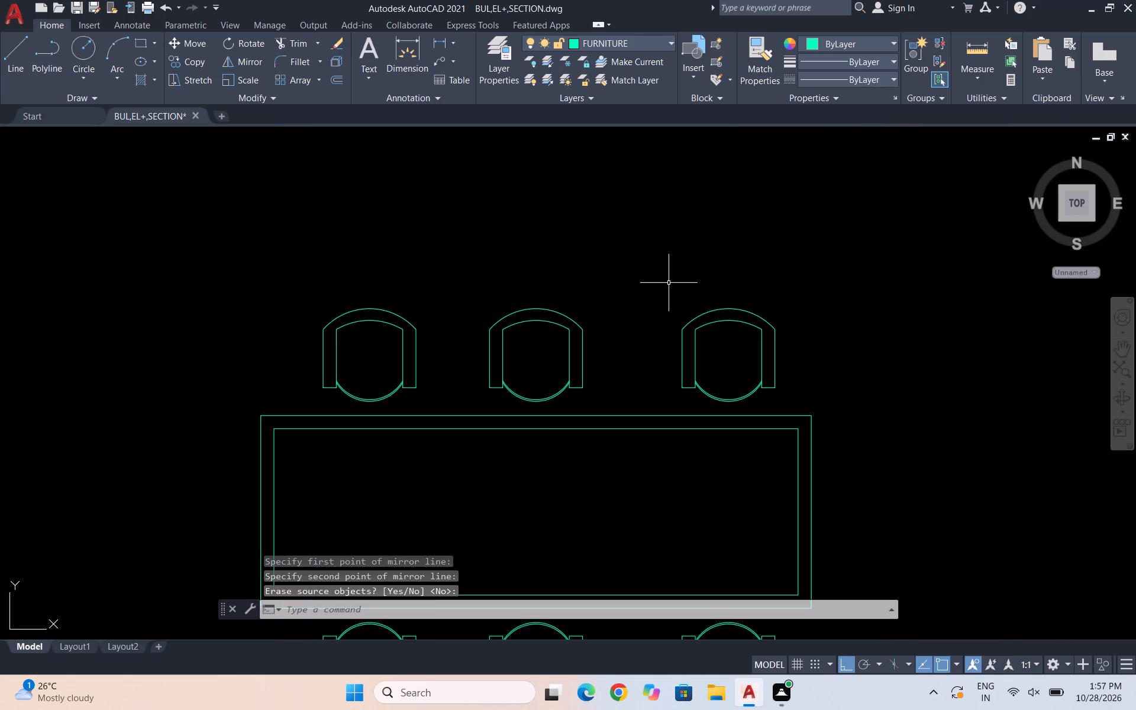
scroll(732, 291, down, 2)
scroll(682, 474, up, 2)
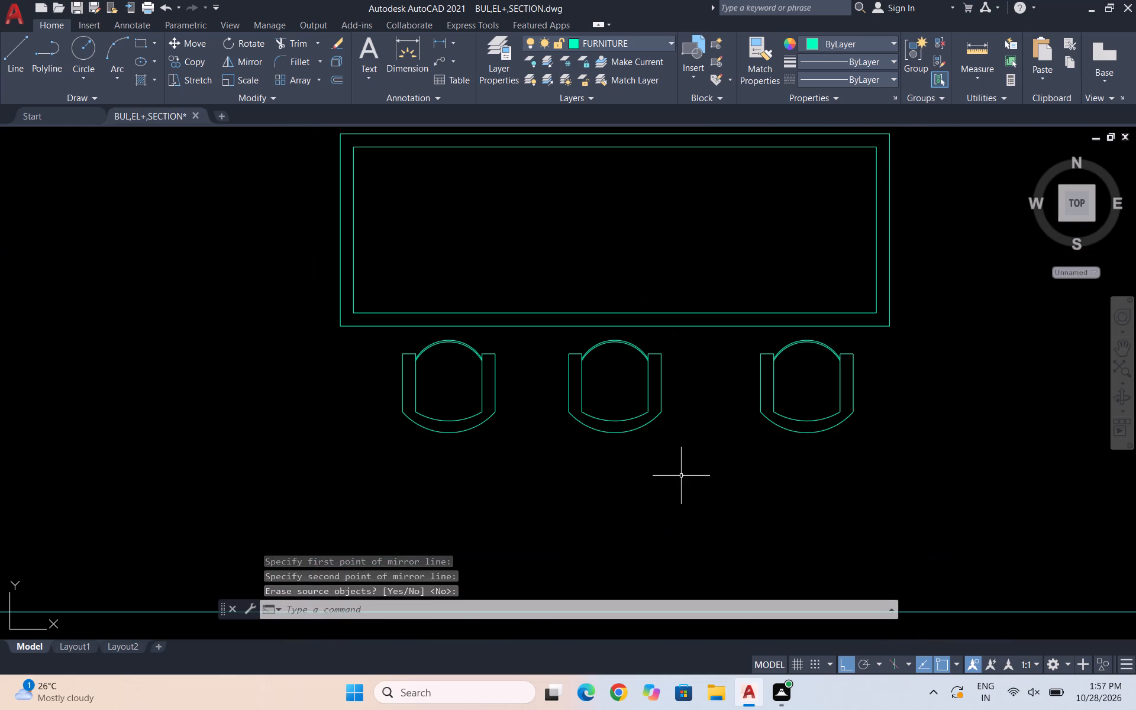
Move the middle chair on the table's lower side about 1" horizontally to the right.
click(682, 476)
click(535, 340)
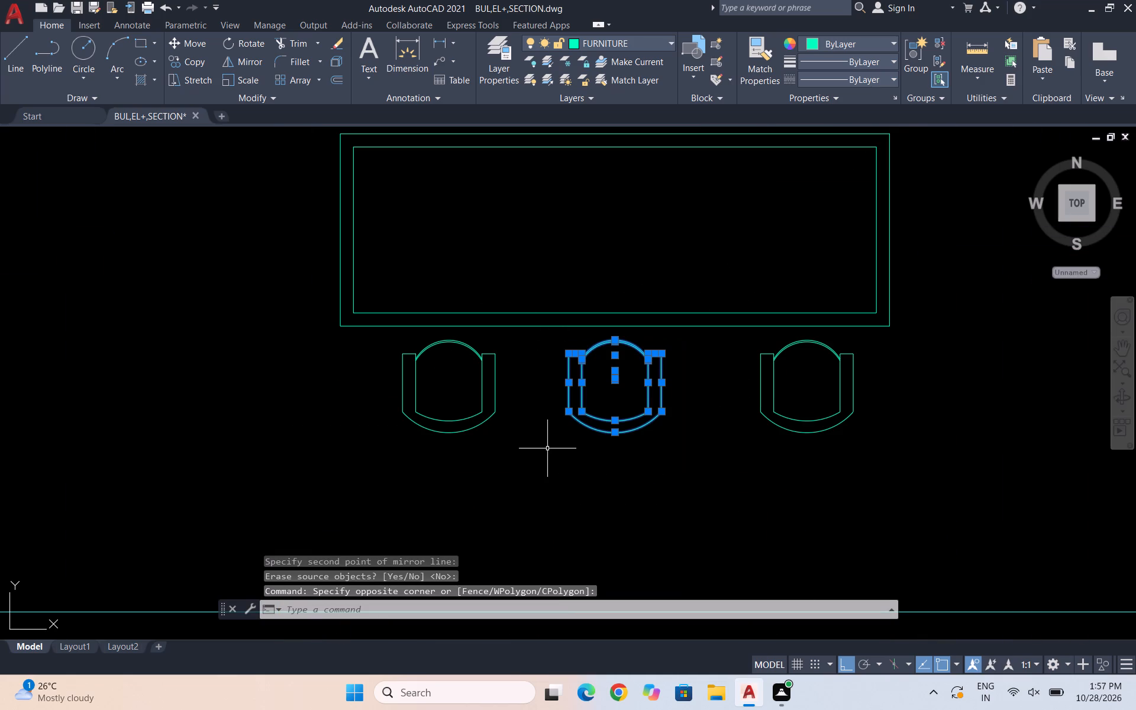
key(m)
key(Return)
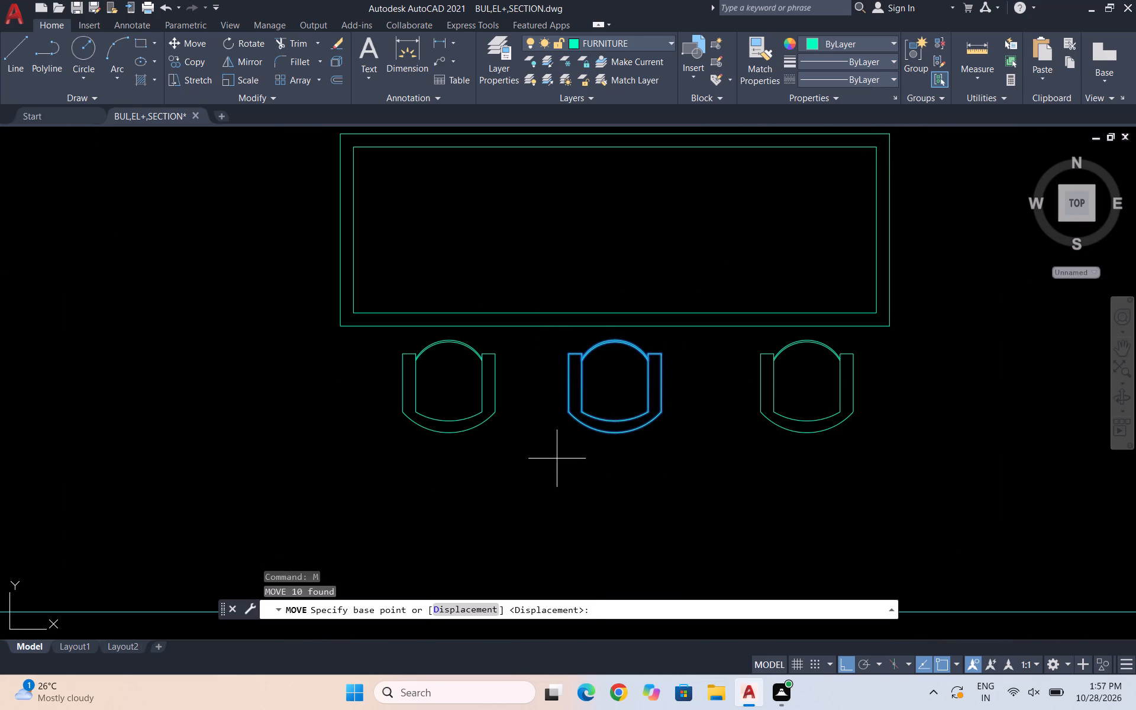
click(617, 384)
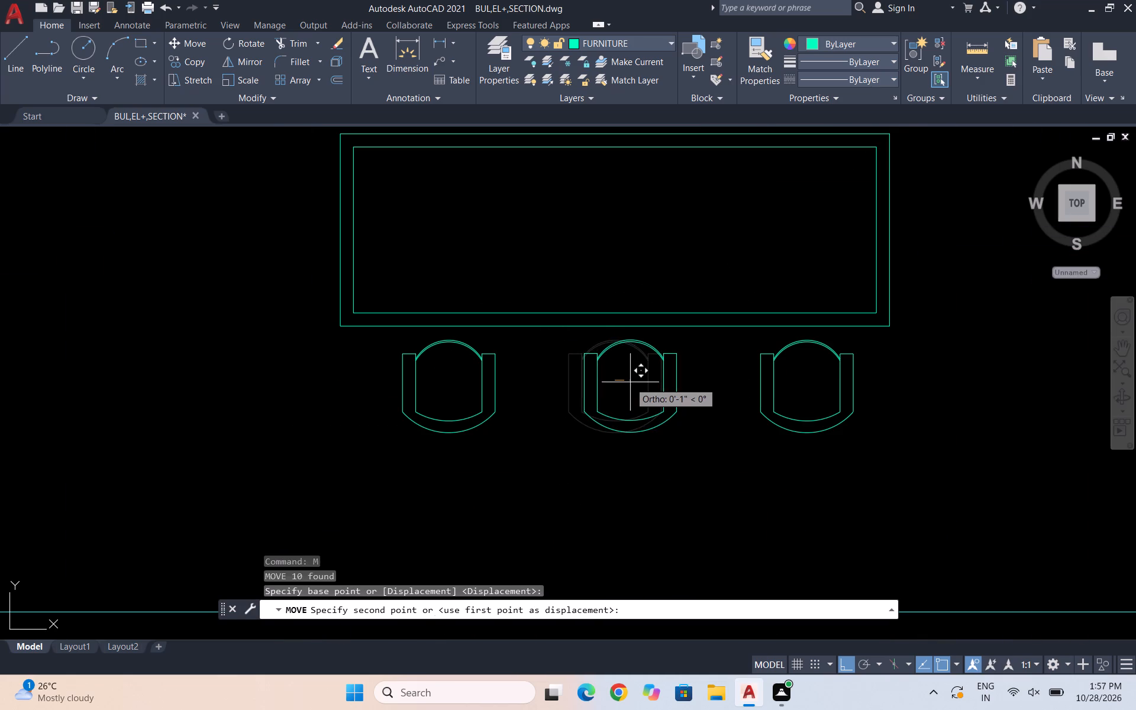
click(631, 382)
Move the middle chair on the table's upper side about 1" horizontally to the right.
scroll(687, 471, down, 3)
scroll(648, 373, up, 2)
scroll(759, 399, up, 2)
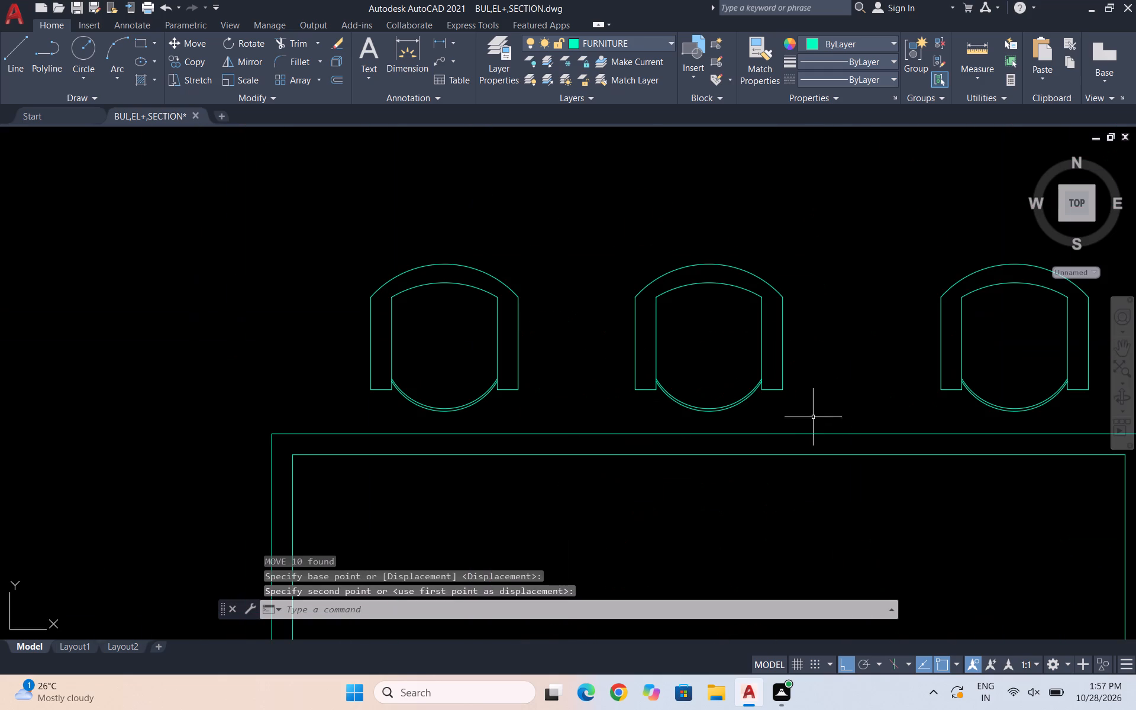
scroll(763, 428, up, 1)
click(821, 414)
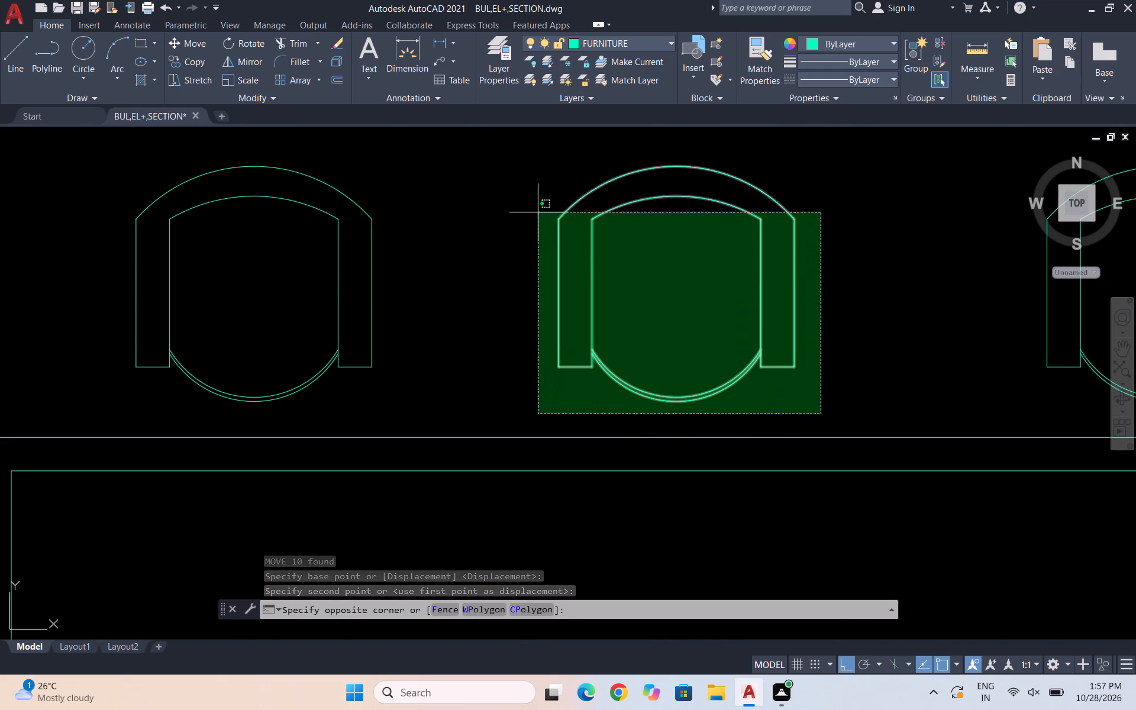
click(518, 158)
key(m)
key(Return)
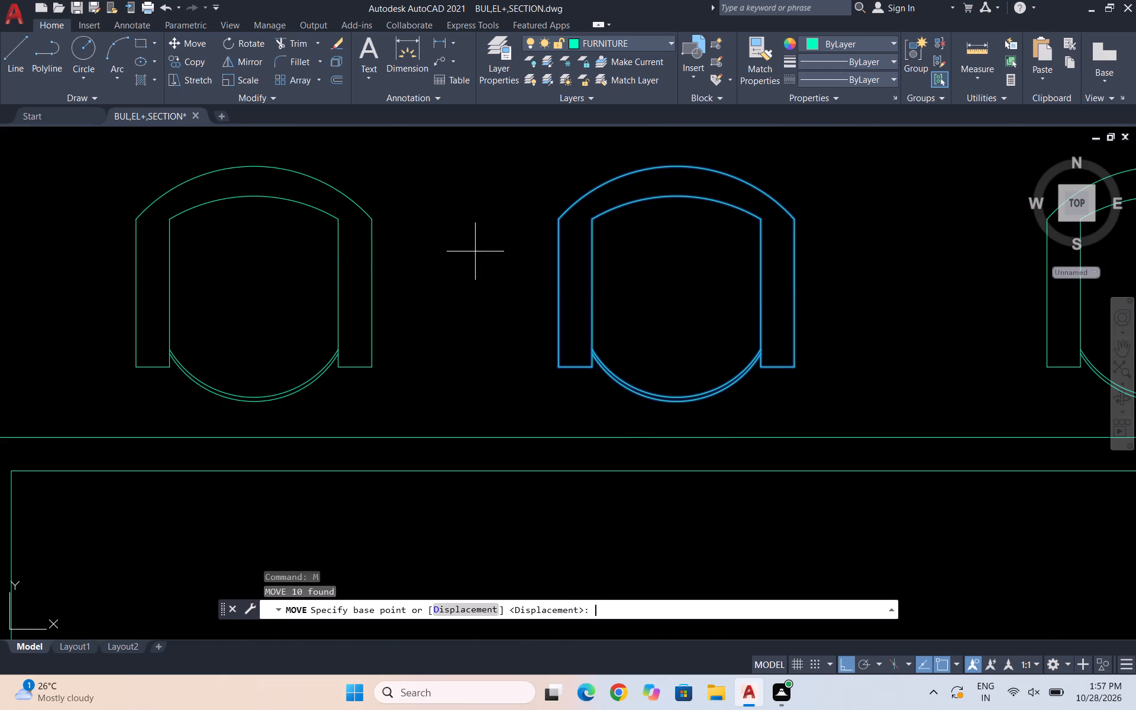
scroll(576, 249, down, 3)
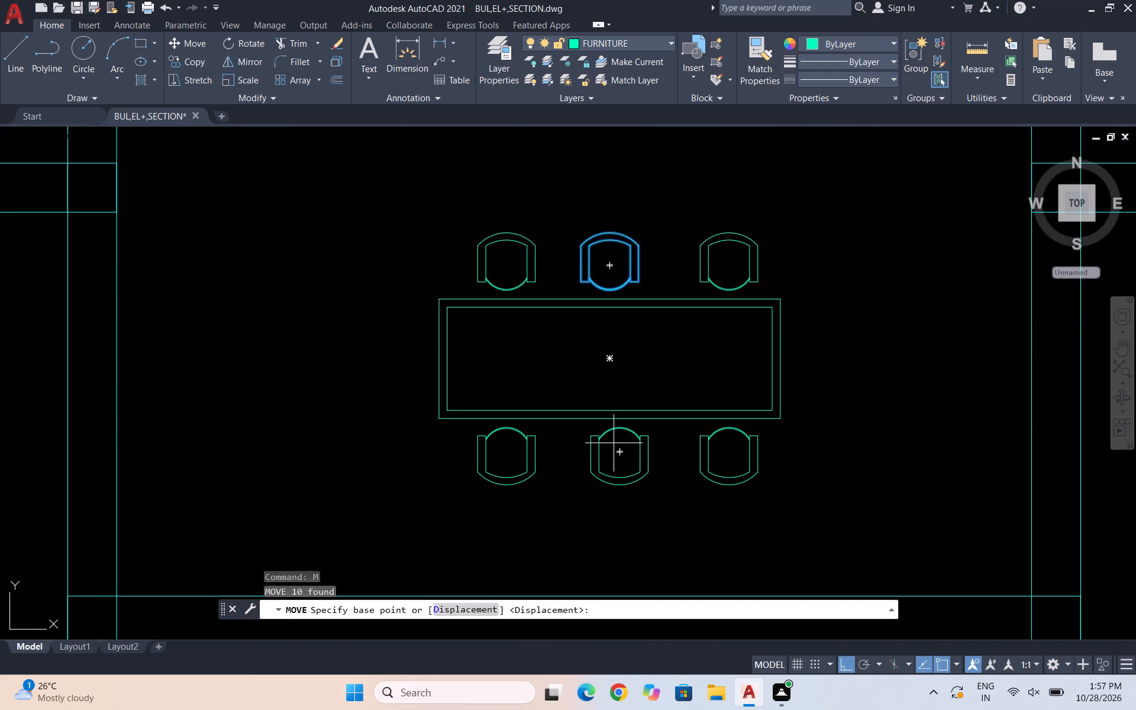
click(609, 266)
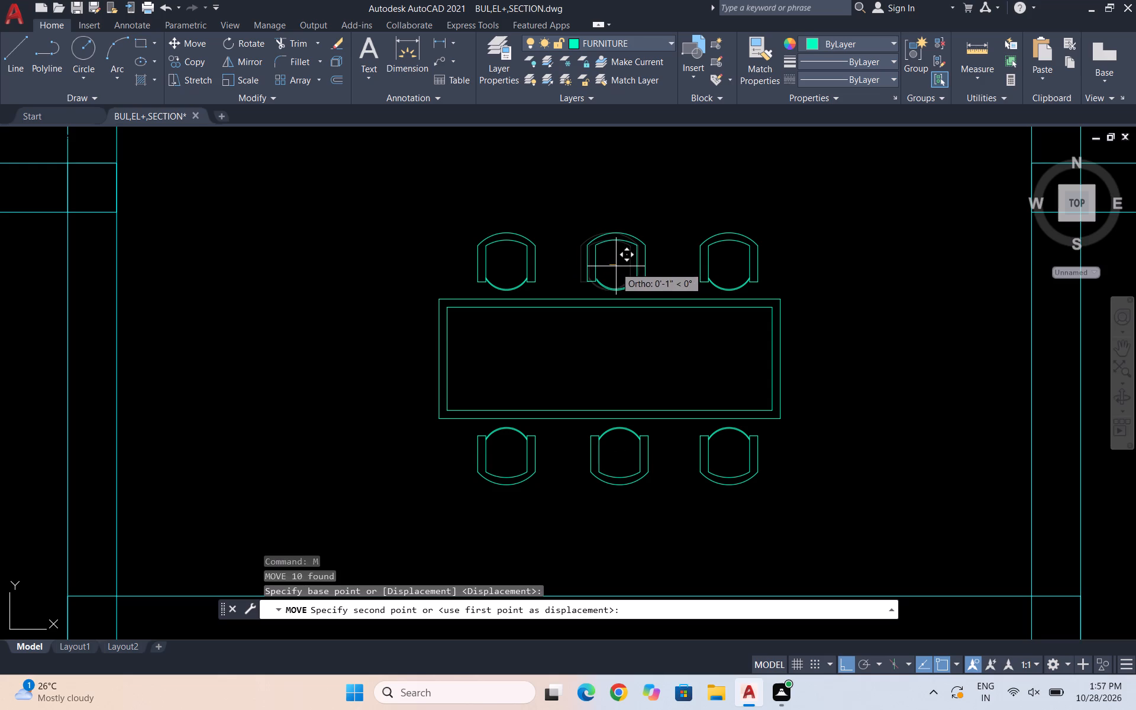
click(616, 266)
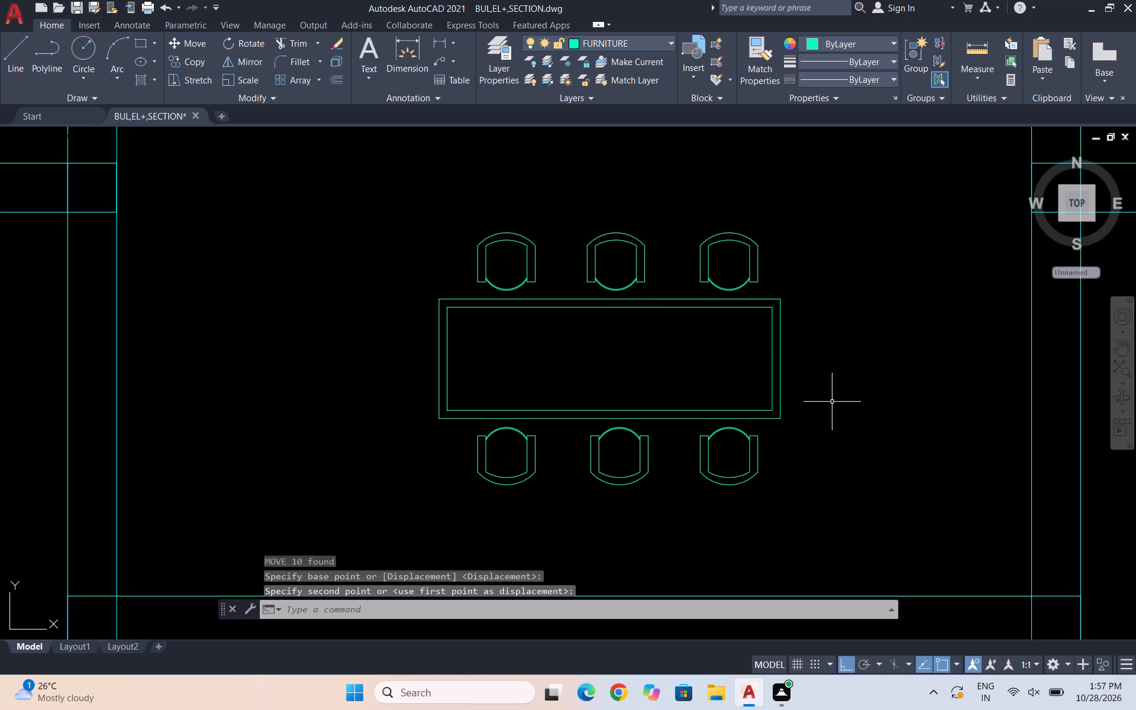
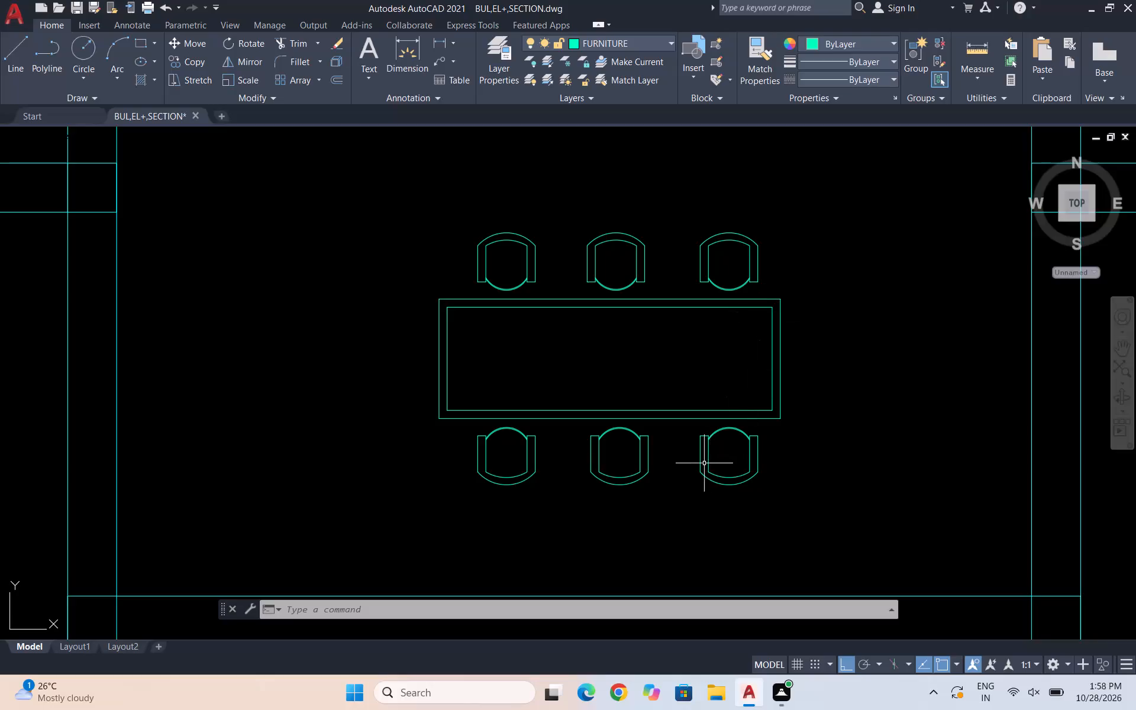
Copy the right-hand chair on the table's lower side horizontally to the open space beyond the table's right end.
scroll(701, 462, up, 2)
click(909, 575)
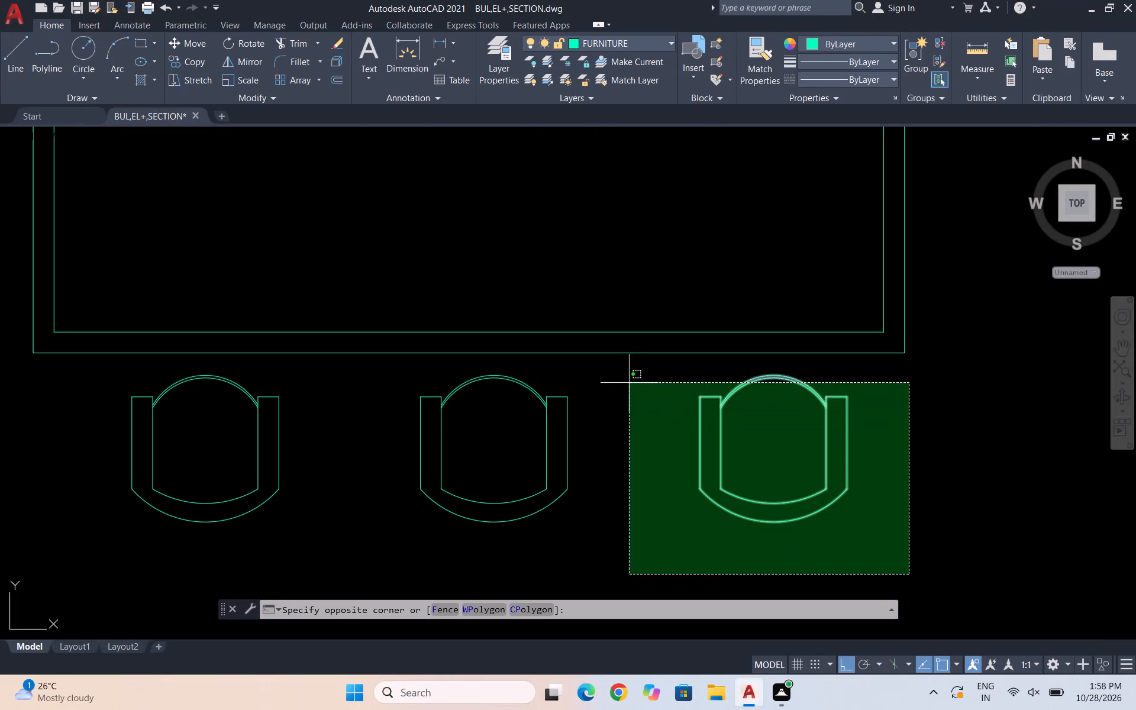
click(643, 371)
text(CO)
key(Return)
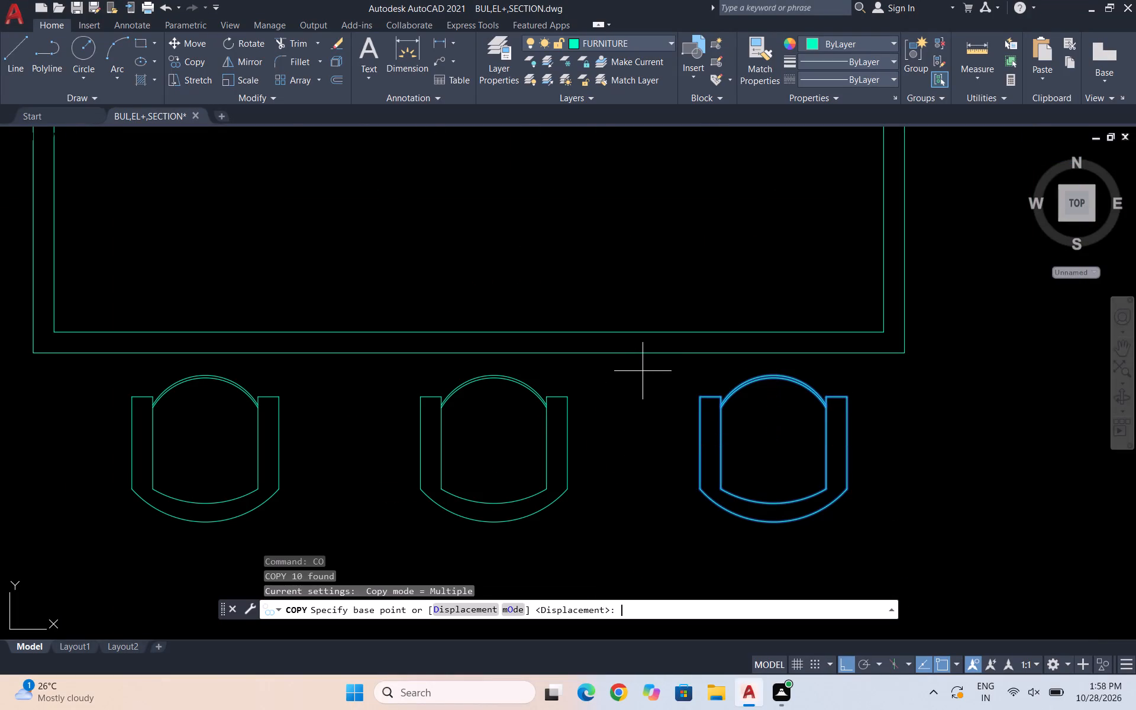
scroll(559, 425, down, 2)
click(650, 433)
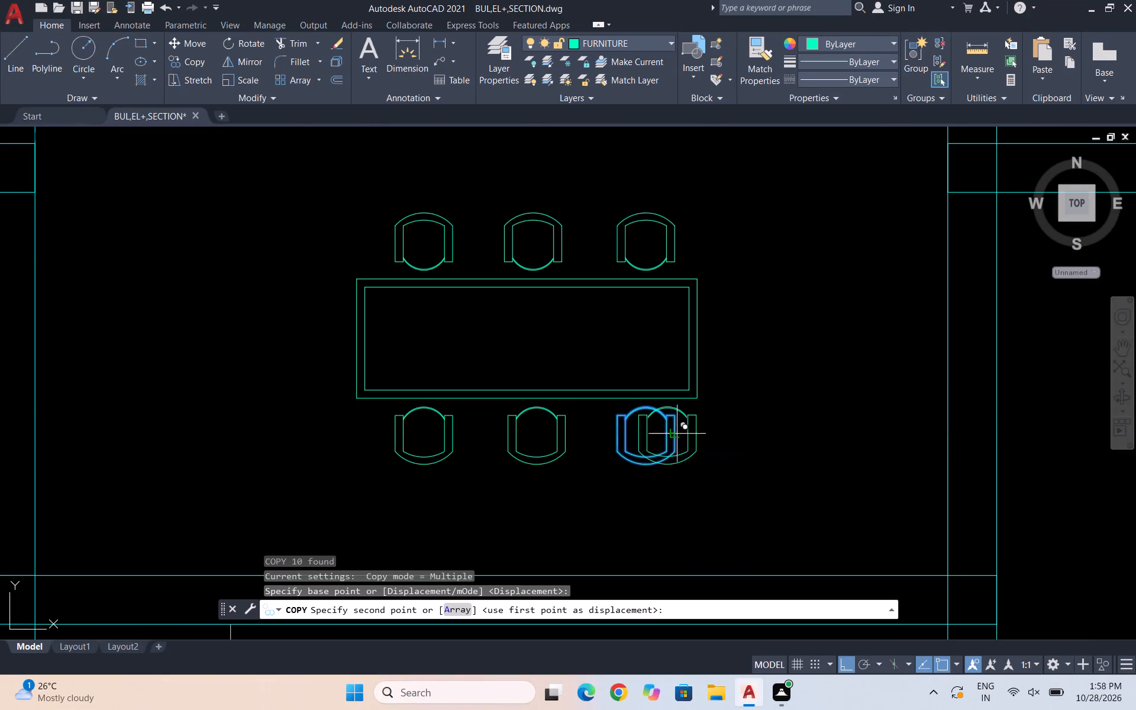
click(796, 440)
key(Escape)
Rotate the copied chair 90° counterclockwise so that its seat front faces the table's right end.
scroll(822, 477, up, 1)
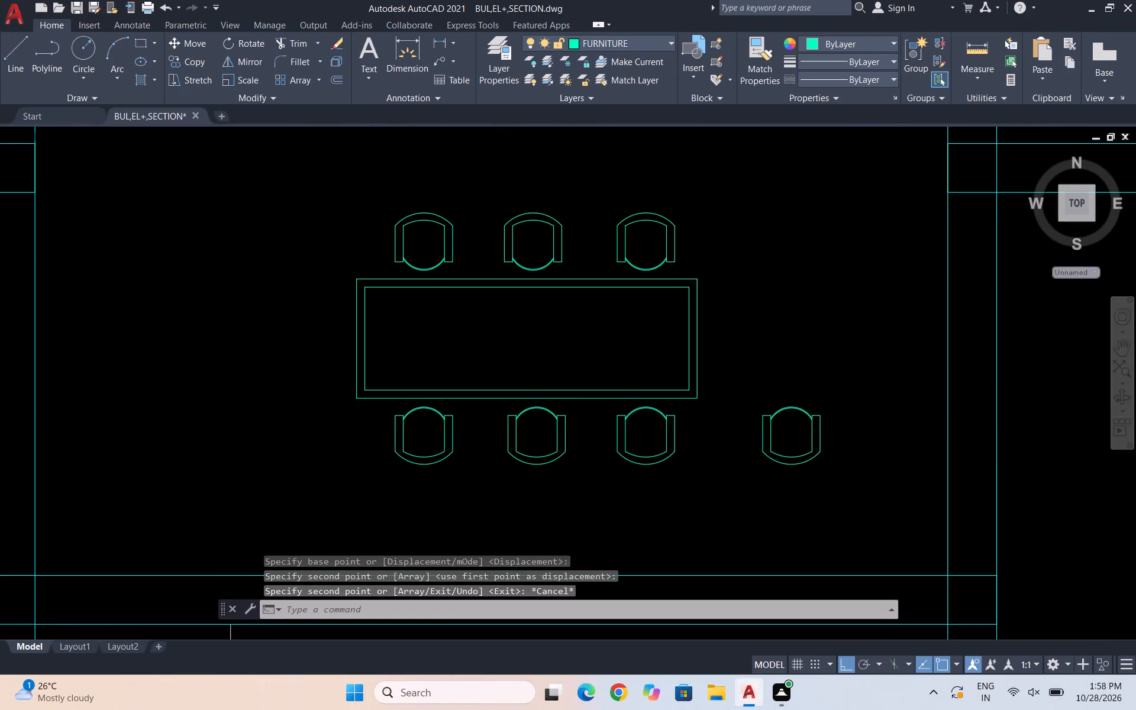
drag(840, 486, 839, 479)
click(711, 351)
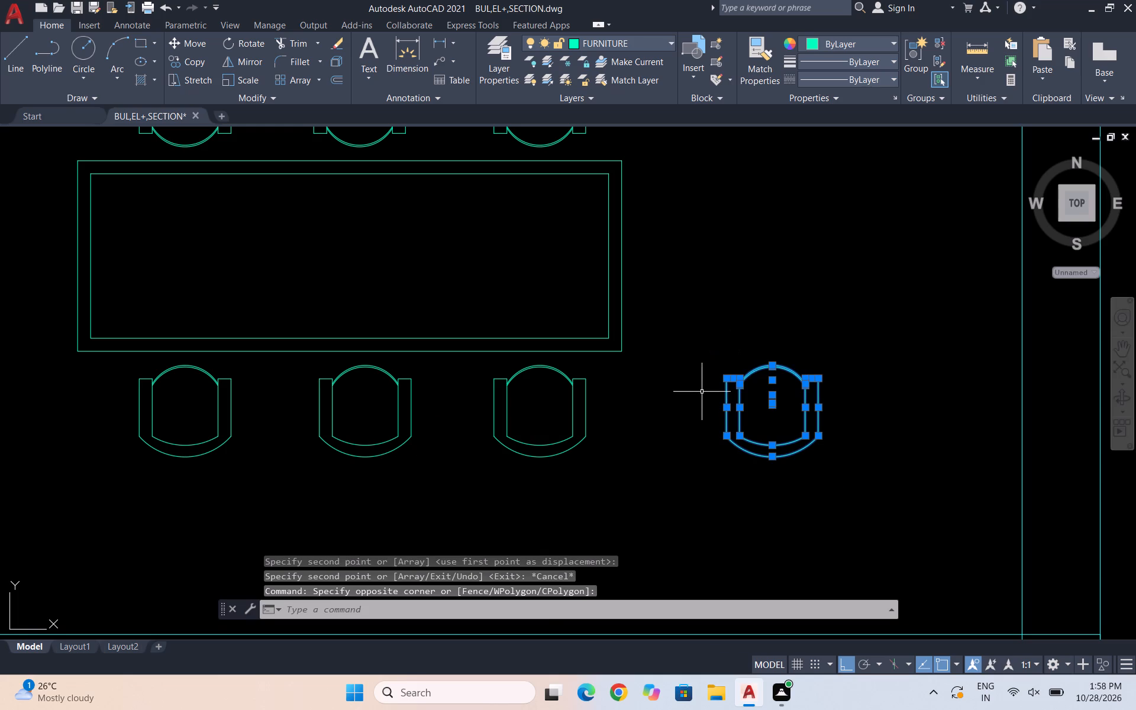
text(RO)
key(Return)
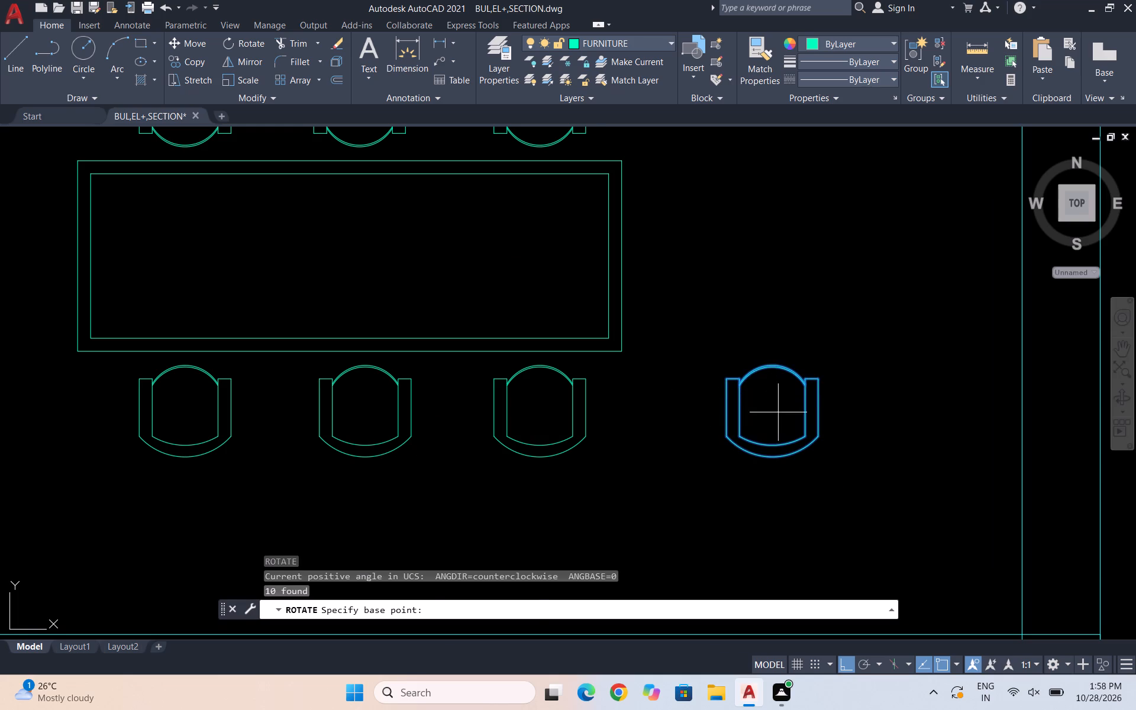
click(778, 412)
click(802, 344)
key(Escape)
key(Escape)
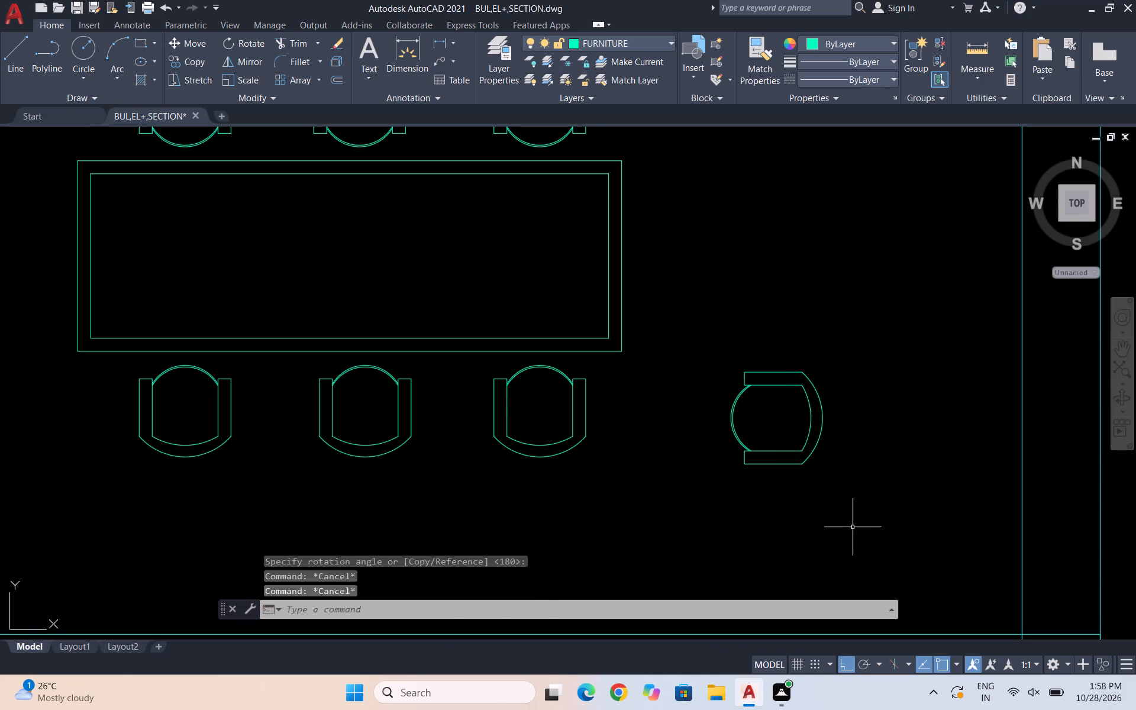
Move the rotated chair straight up about 1' so it lines up with the middle of the table's right end.
click(857, 531)
click(694, 338)
key(m)
key(Return)
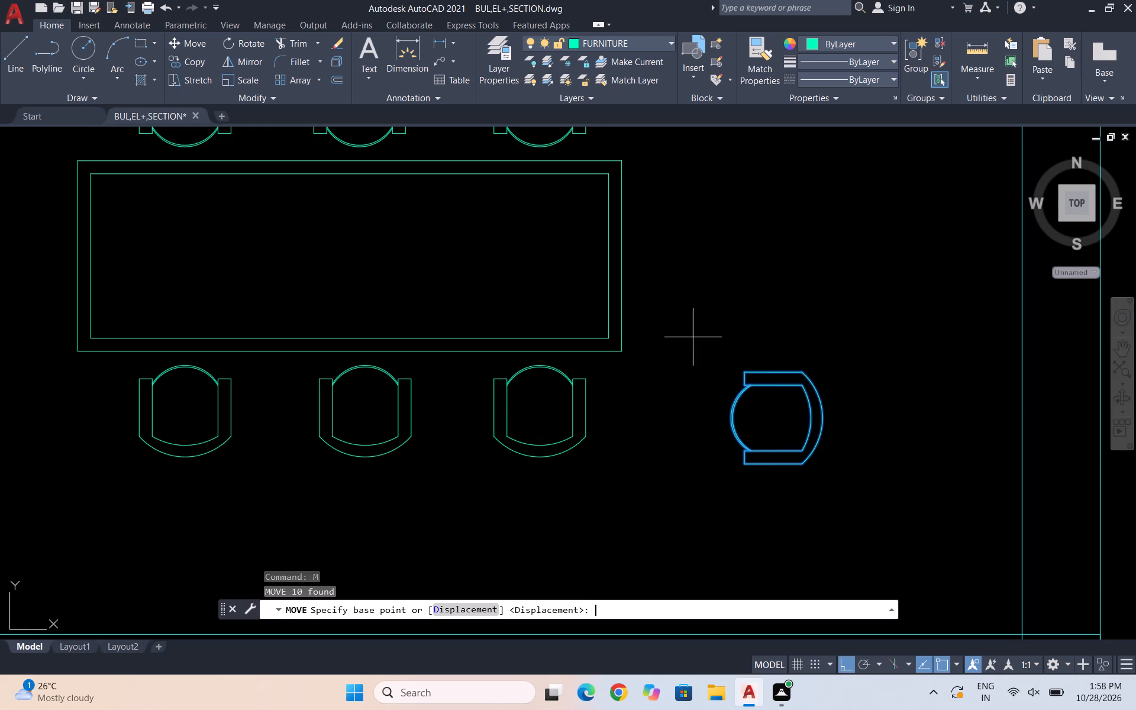
click(773, 424)
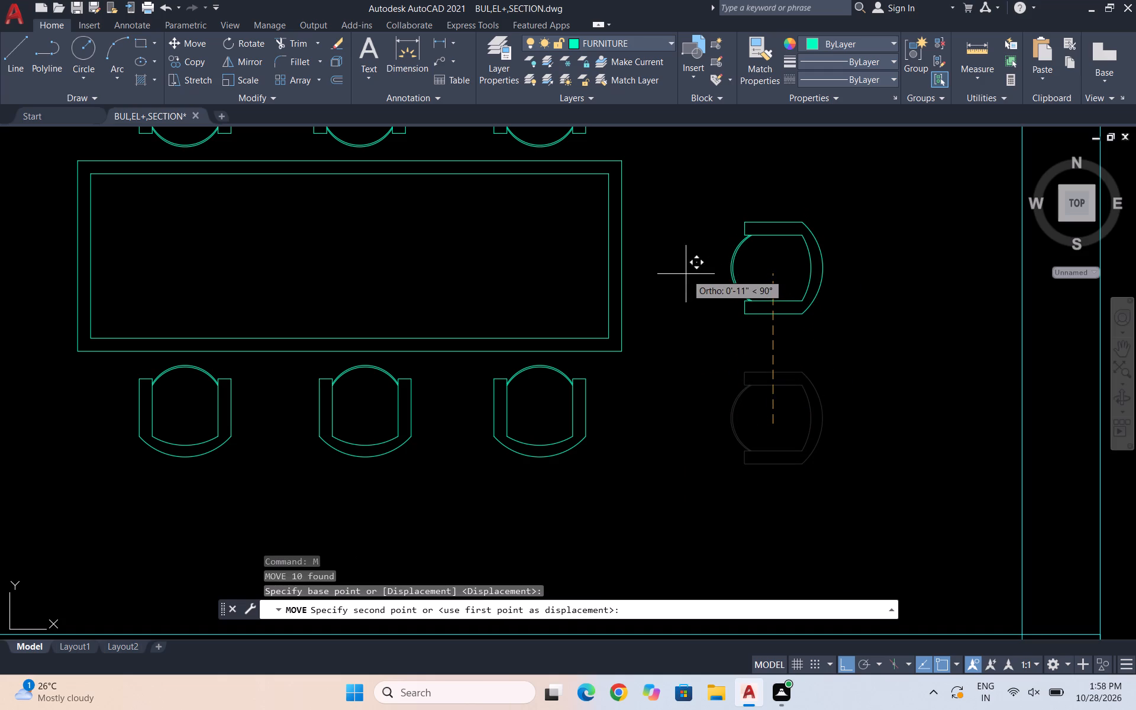
click(688, 262)
key(Escape)
Move the rotated chair horizontally left, closer to the table's right end, leaving a small gap.
drag(857, 335, 847, 319)
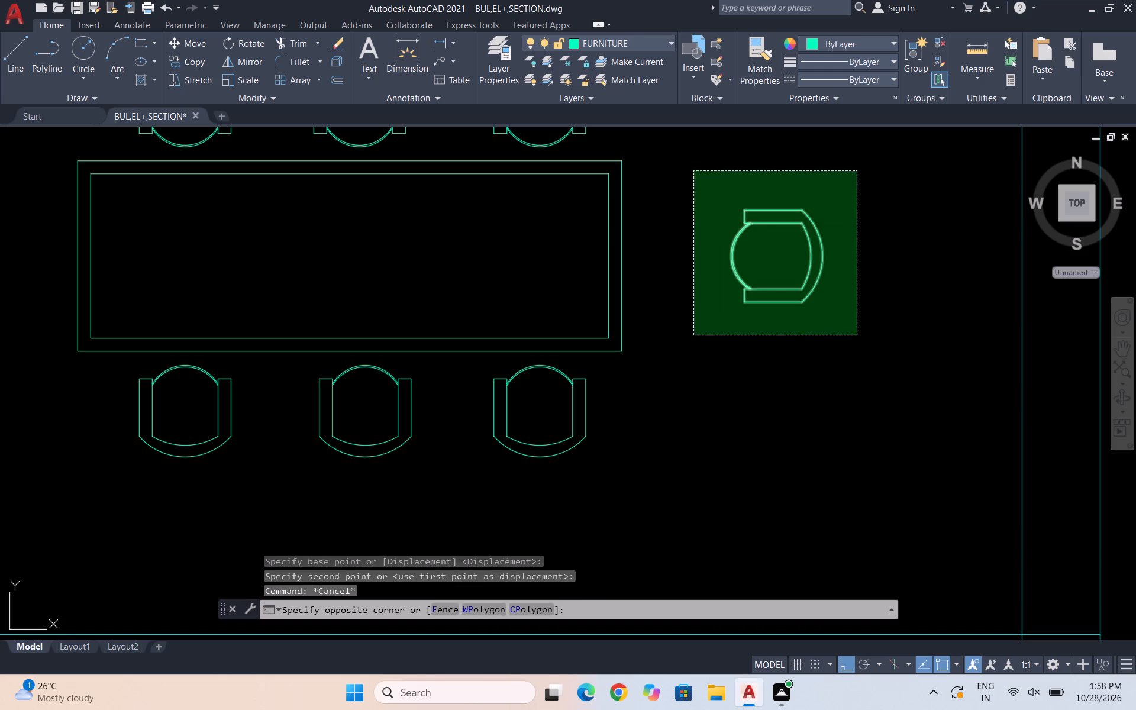
click(693, 171)
key(m)
key(Return)
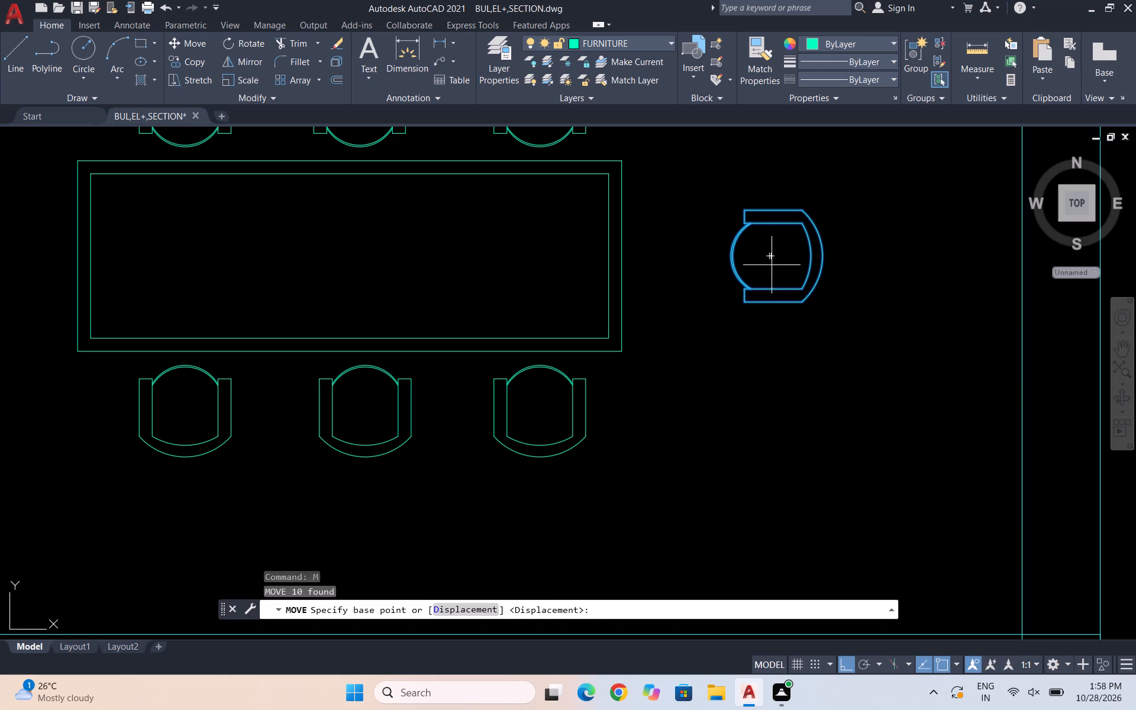
click(770, 253)
click(692, 250)
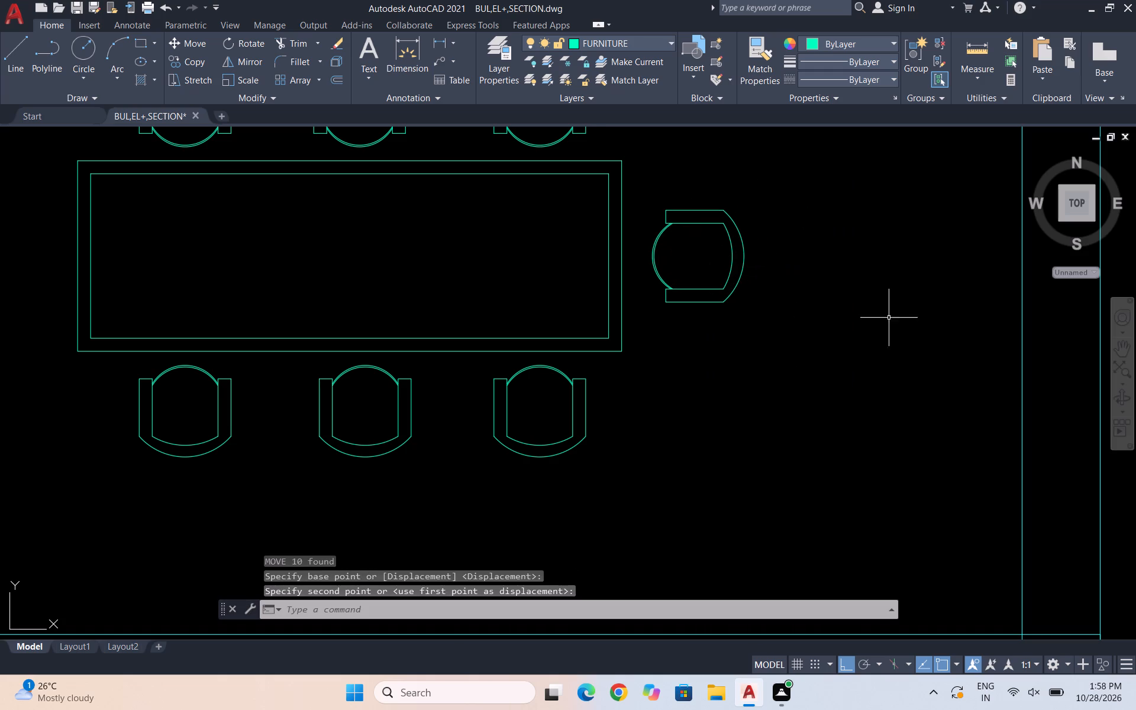
key(Escape)
Mirror the end chair across the table's vertical centreline to its left end, keeping the original.
scroll(660, 203, up, 1)
drag(874, 424, 846, 404)
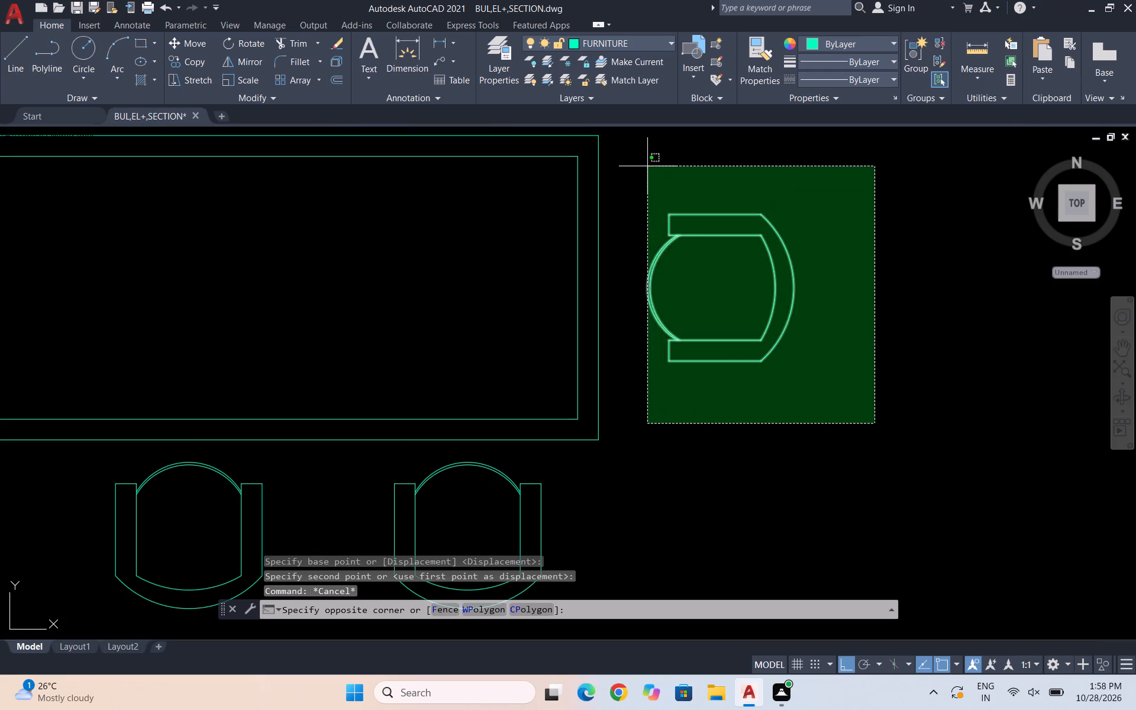
click(632, 169)
text(MI)
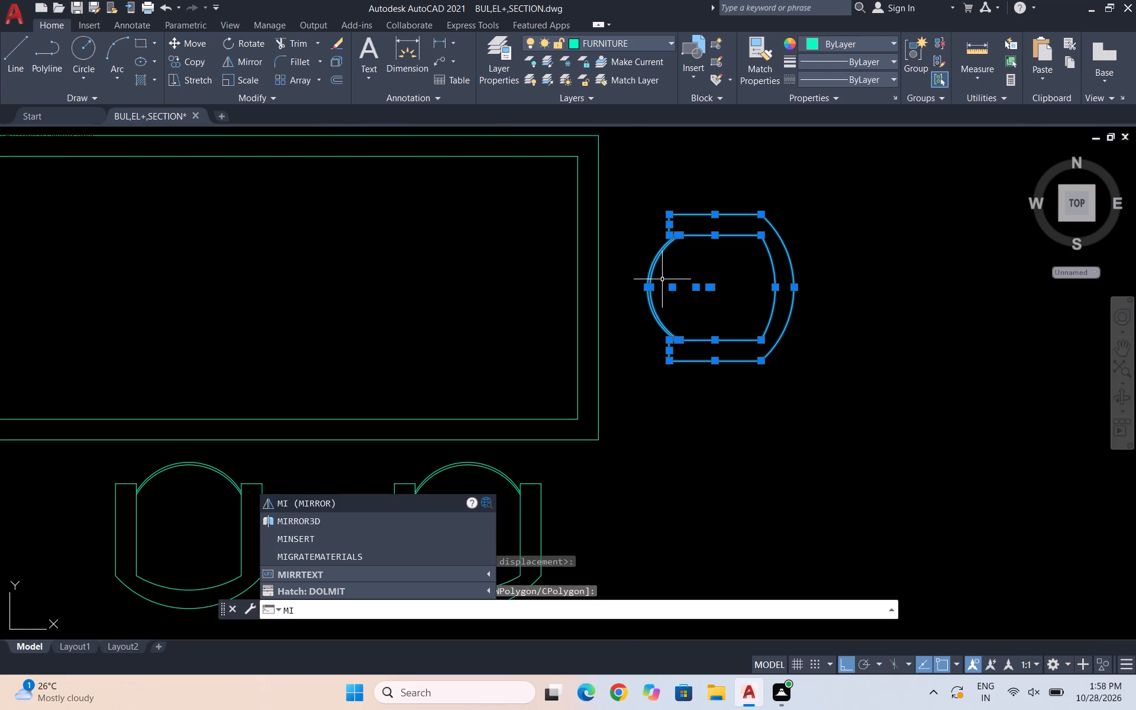
key(Return)
scroll(820, 267, down, 2)
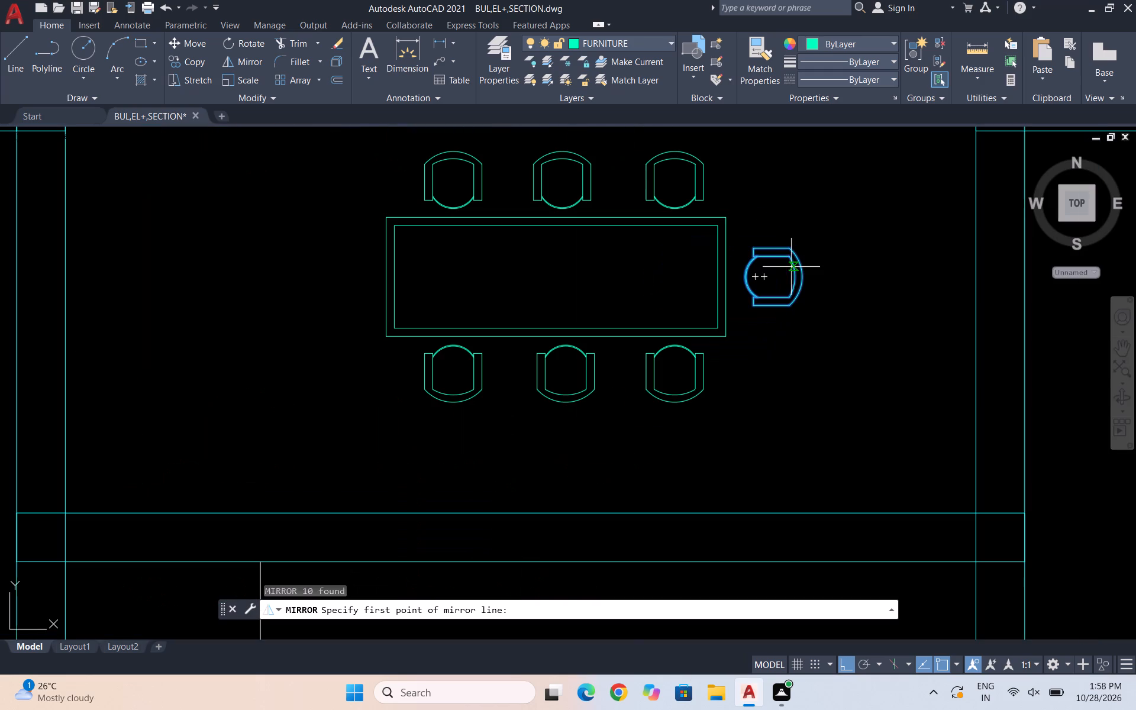
click(559, 325)
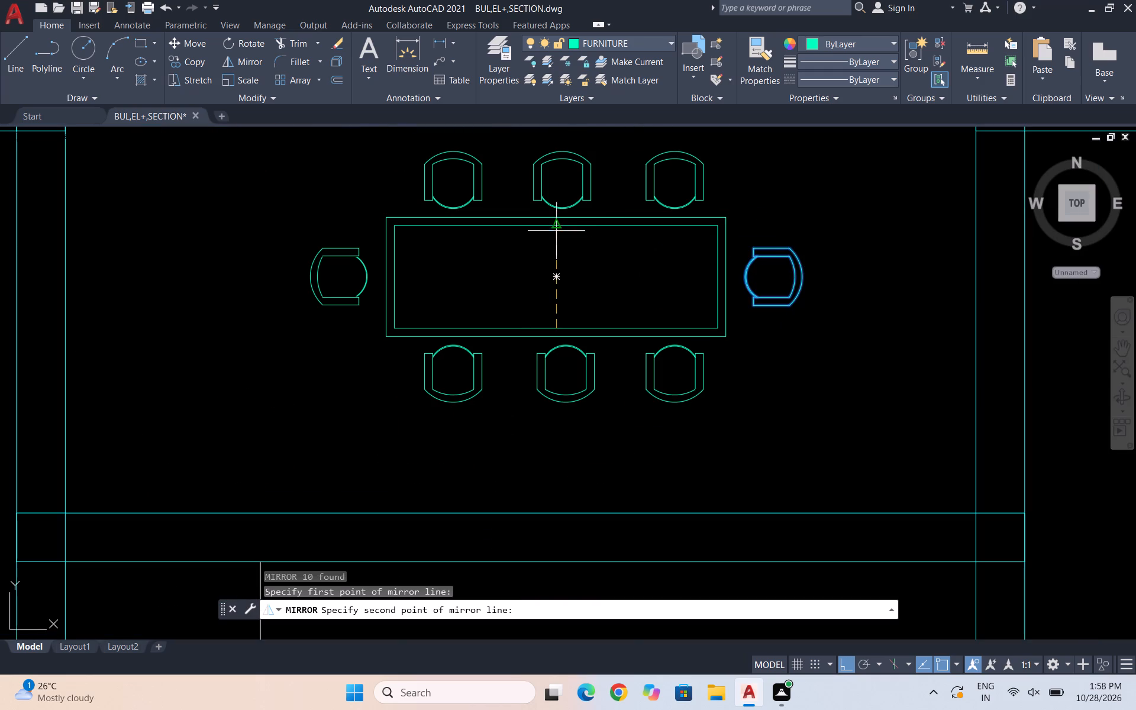
click(552, 225)
key(space)
key(space)
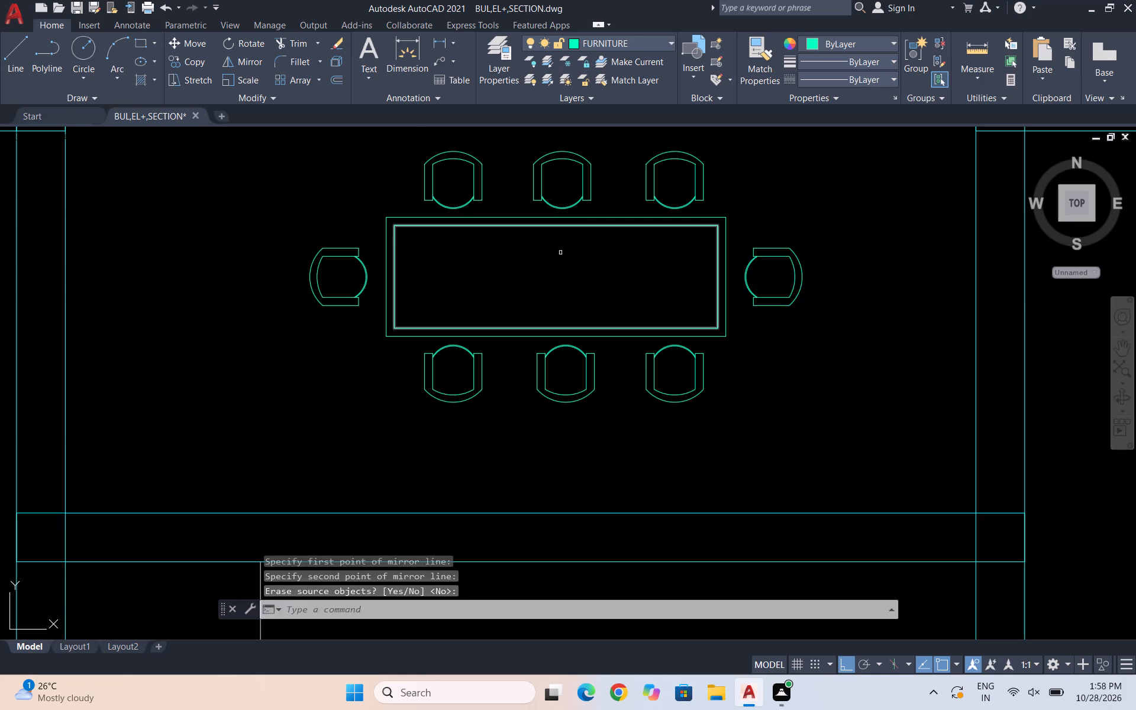
scroll(710, 298, down, 3)
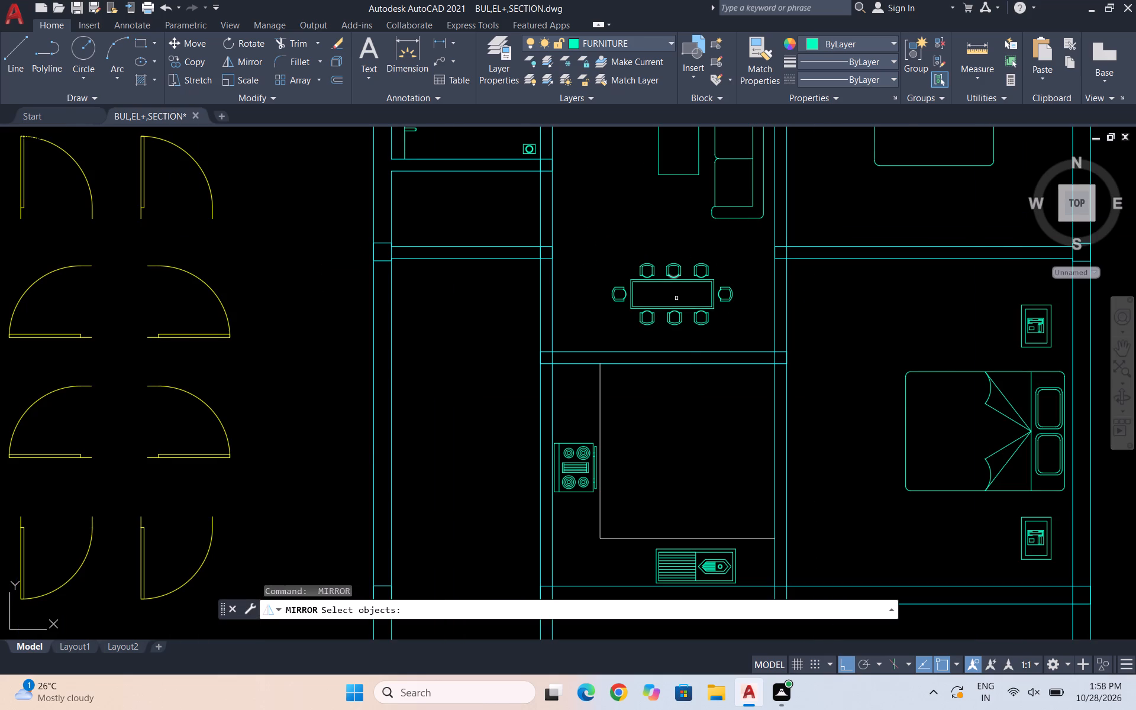
scroll(766, 334, down, 1)
key(Escape)
Scale the dining table with its eight chairs up by about a quarter from the table's centre.
scroll(732, 295, up, 2)
click(782, 393)
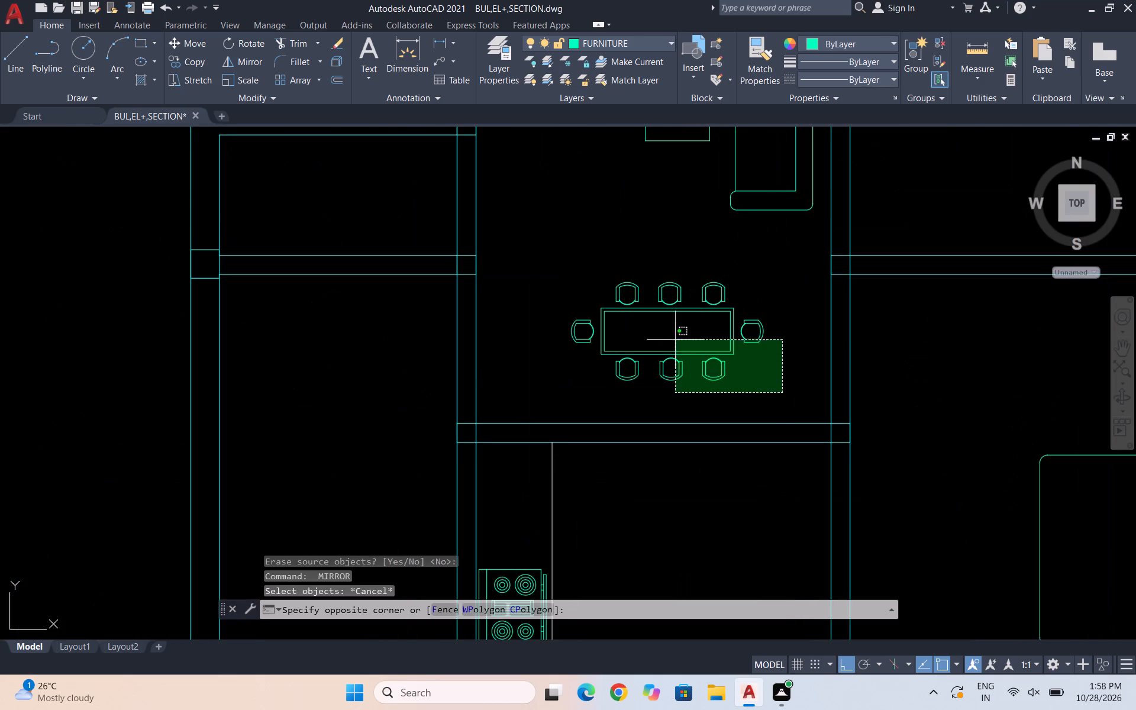
click(554, 263)
text(SC)
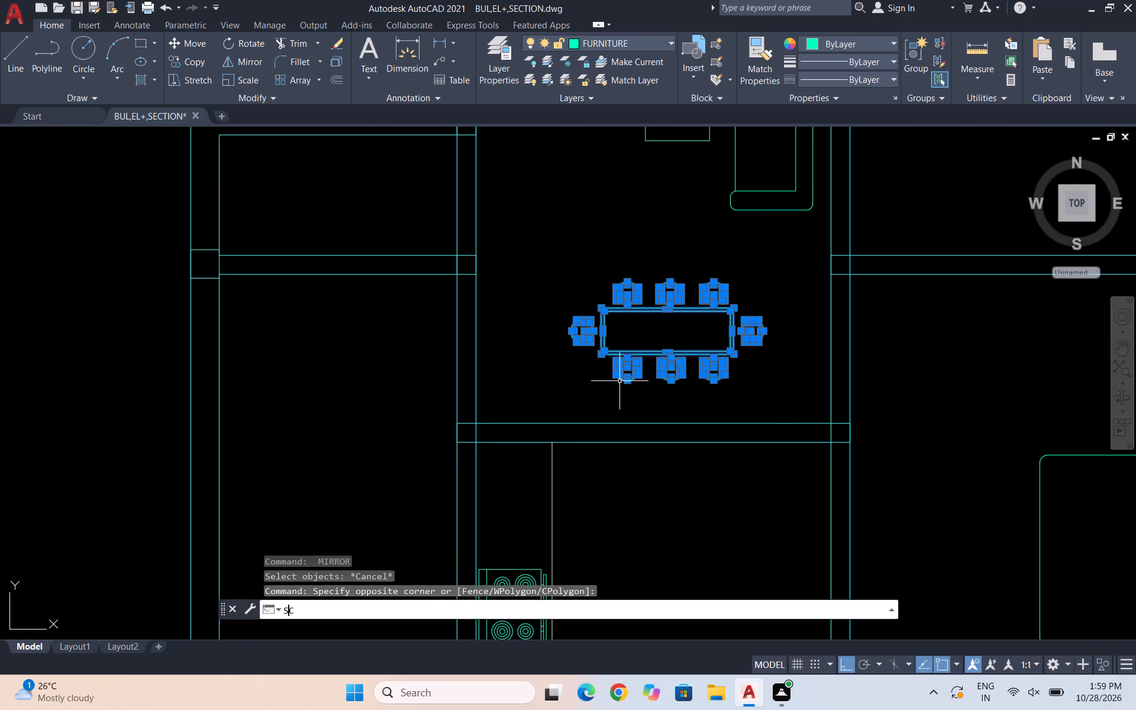
key(Return)
click(670, 332)
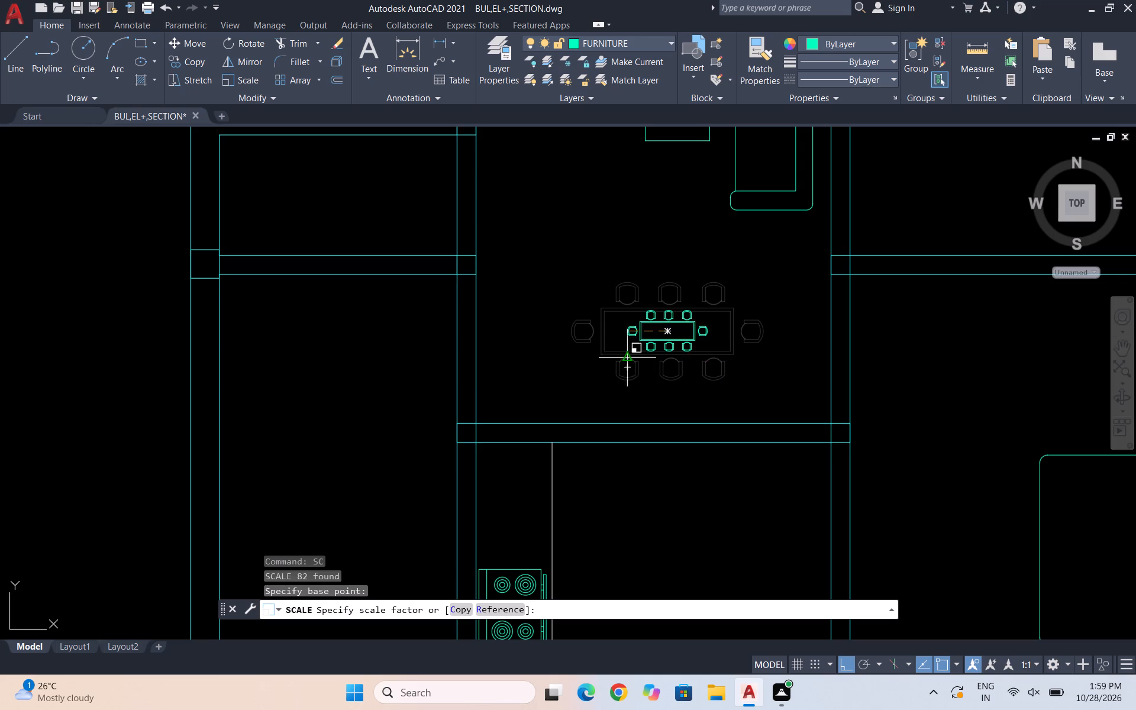
click(548, 405)
key(Escape)
key(Escape)
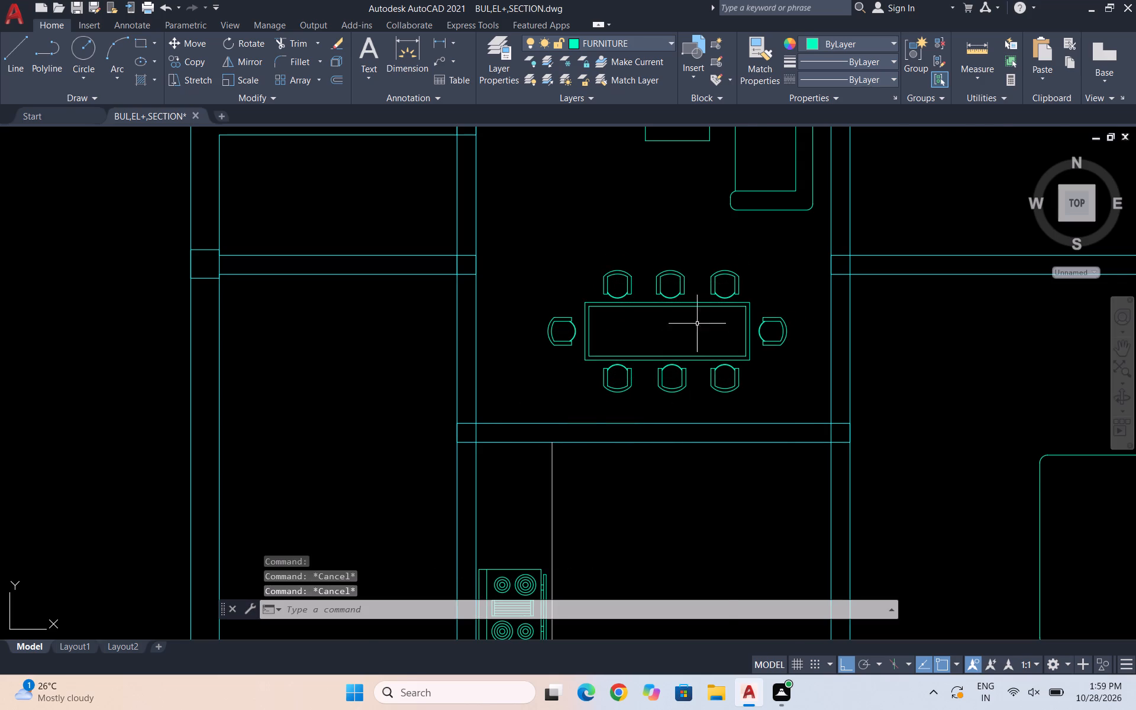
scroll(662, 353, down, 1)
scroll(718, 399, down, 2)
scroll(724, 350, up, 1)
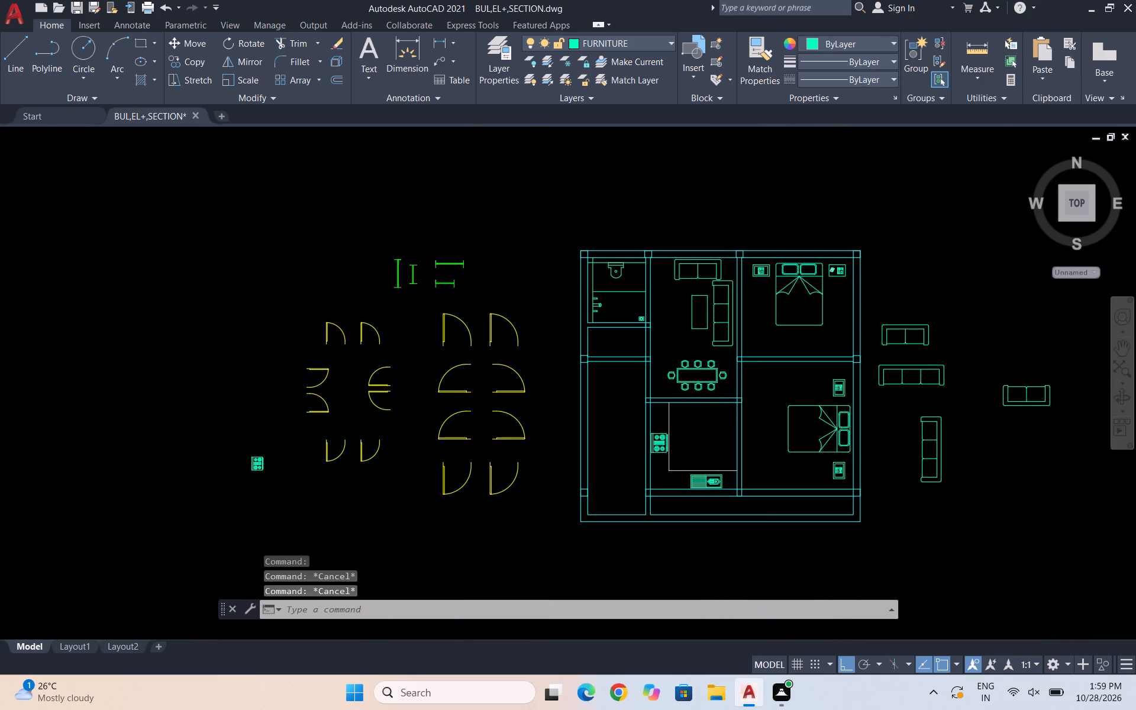
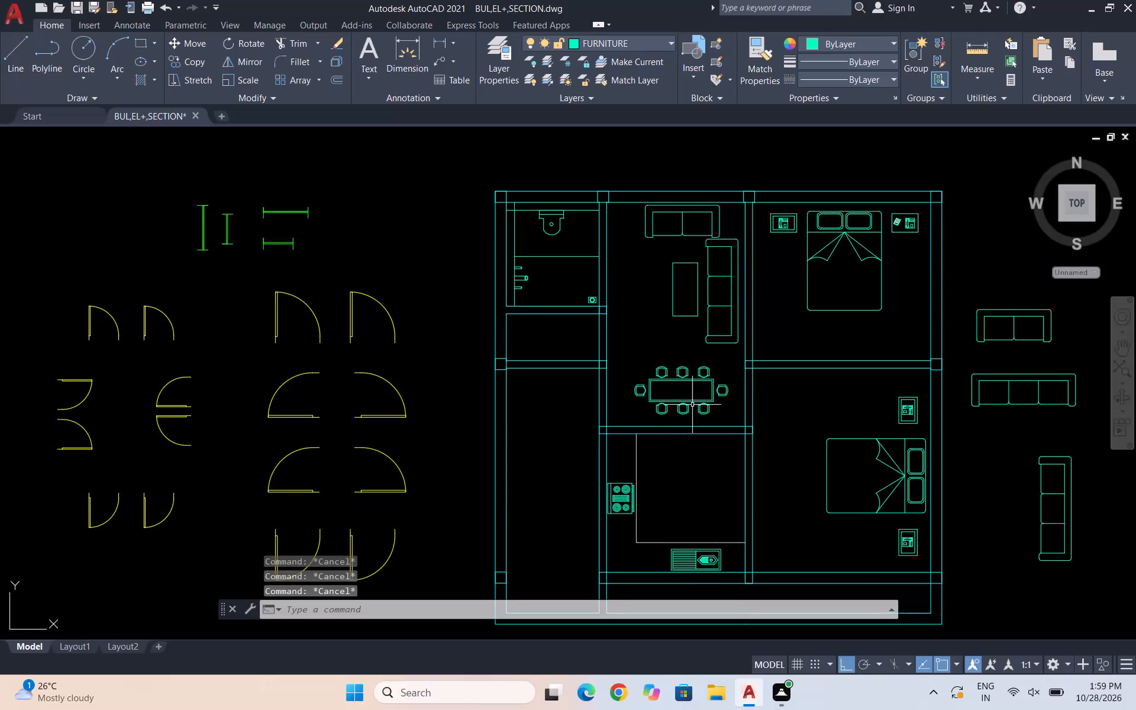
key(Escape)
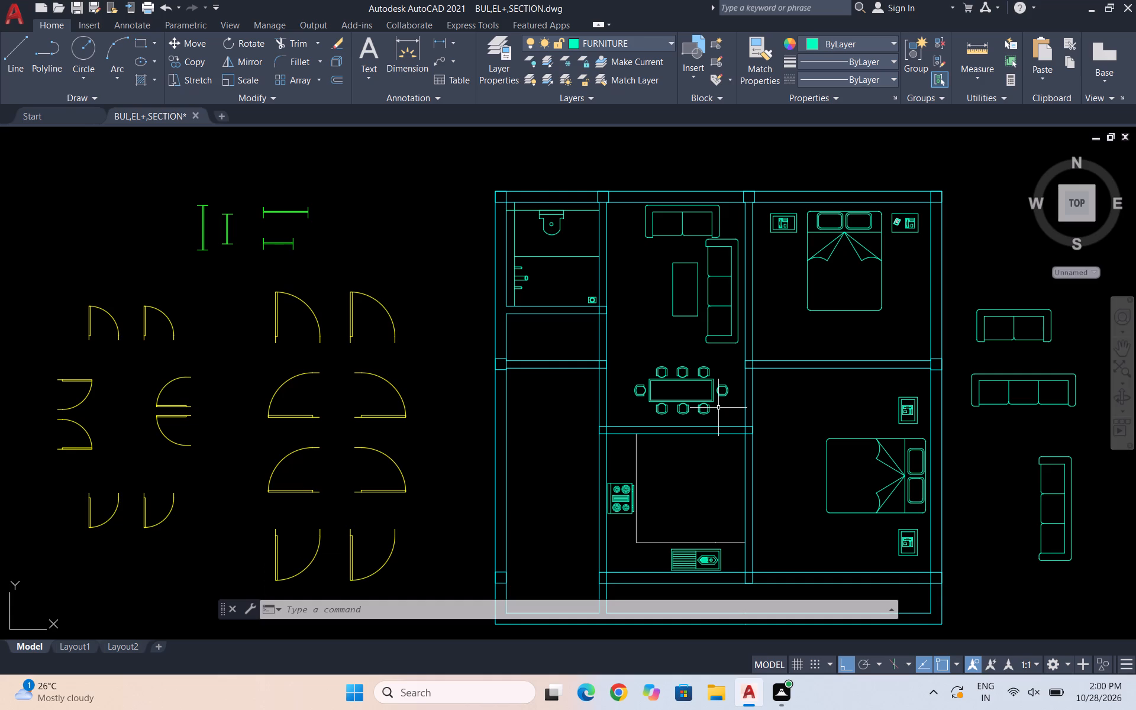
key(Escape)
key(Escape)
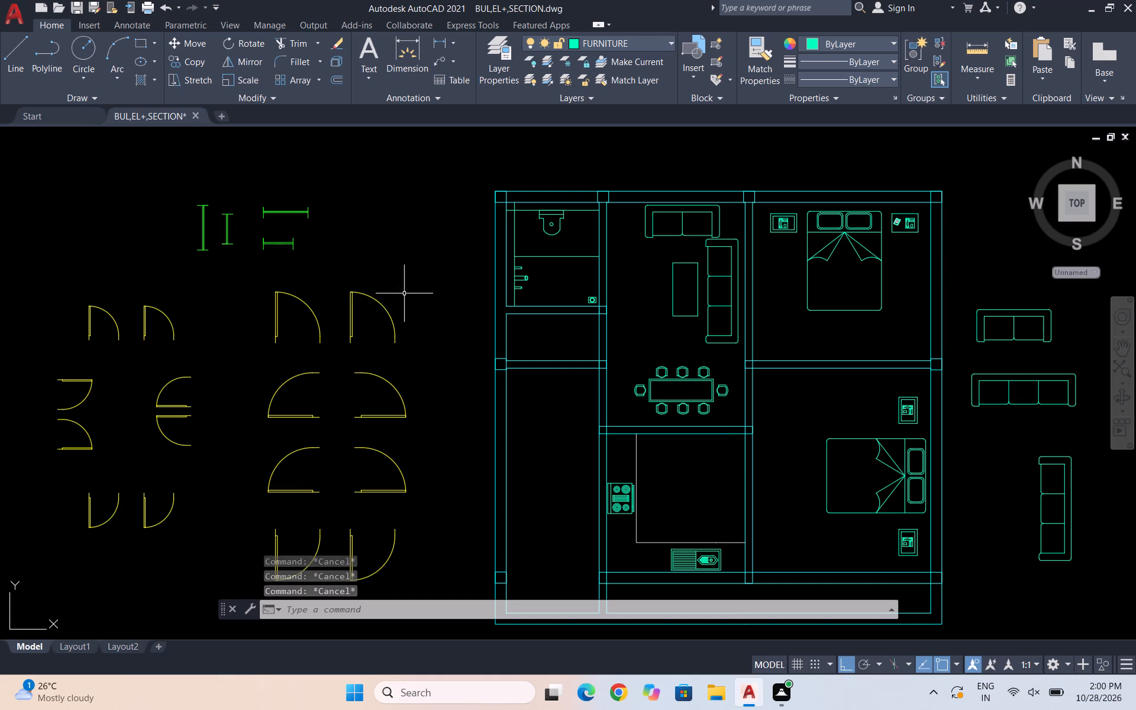
Move the horizontal line across the bathroom between the WC and the shower fittings straight up, a short distance closer to the WC.
scroll(580, 254, up, 2)
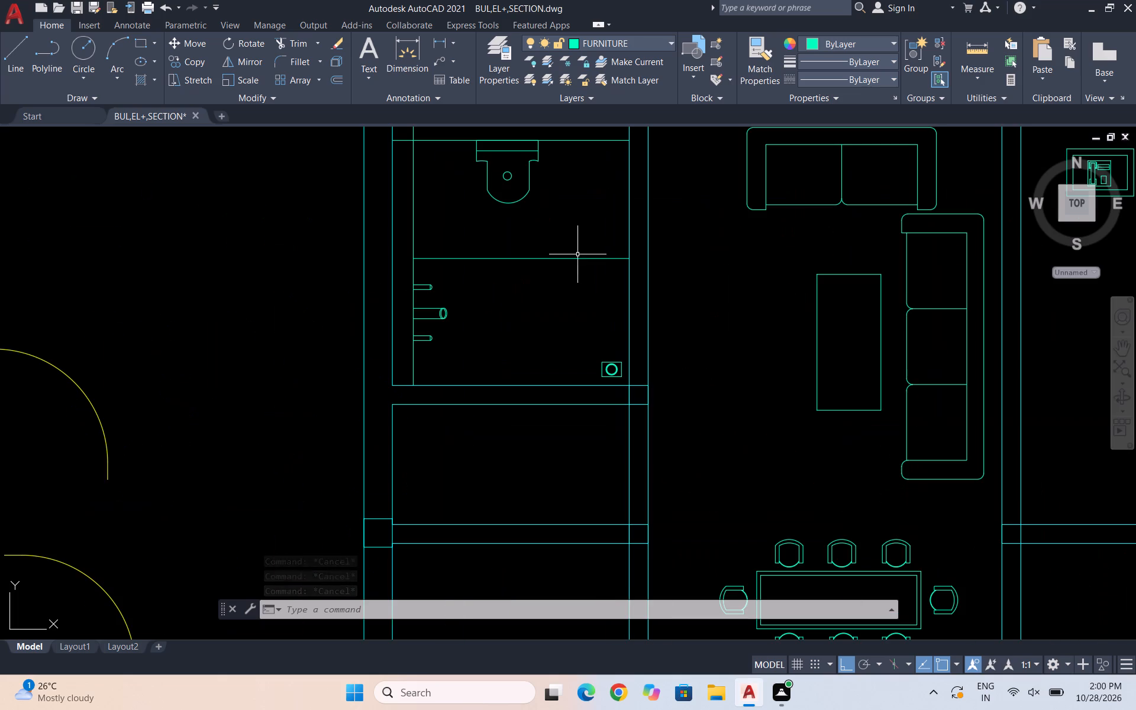
click(578, 276)
click(530, 245)
key(m)
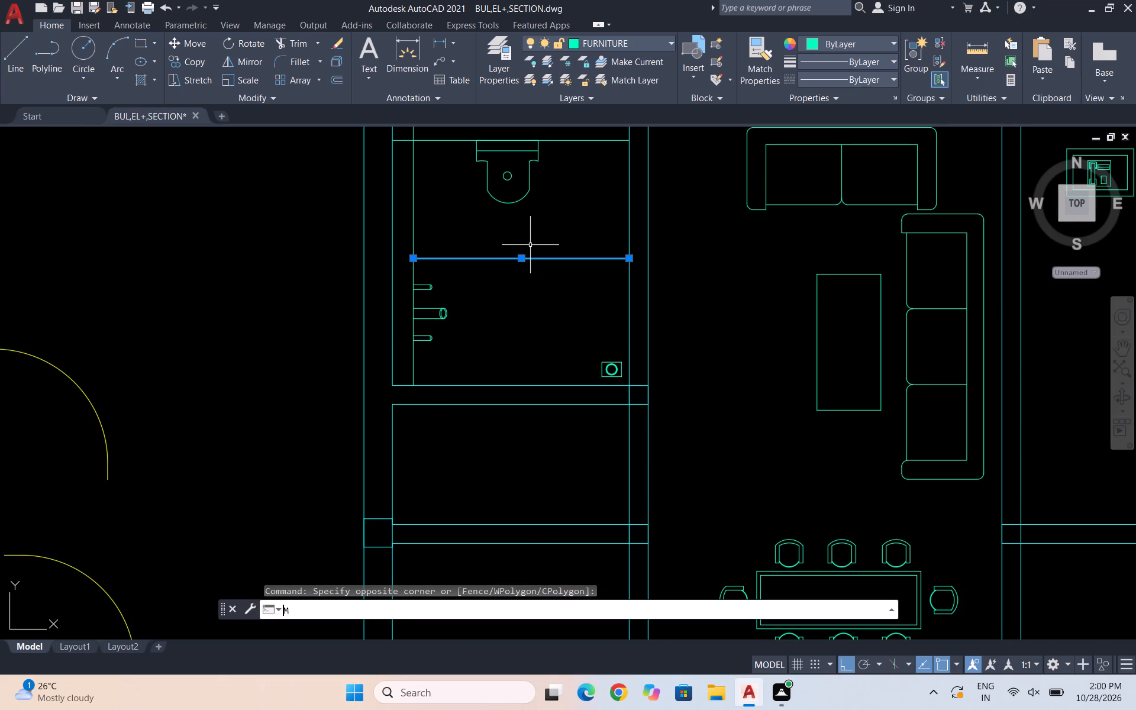
key(Return)
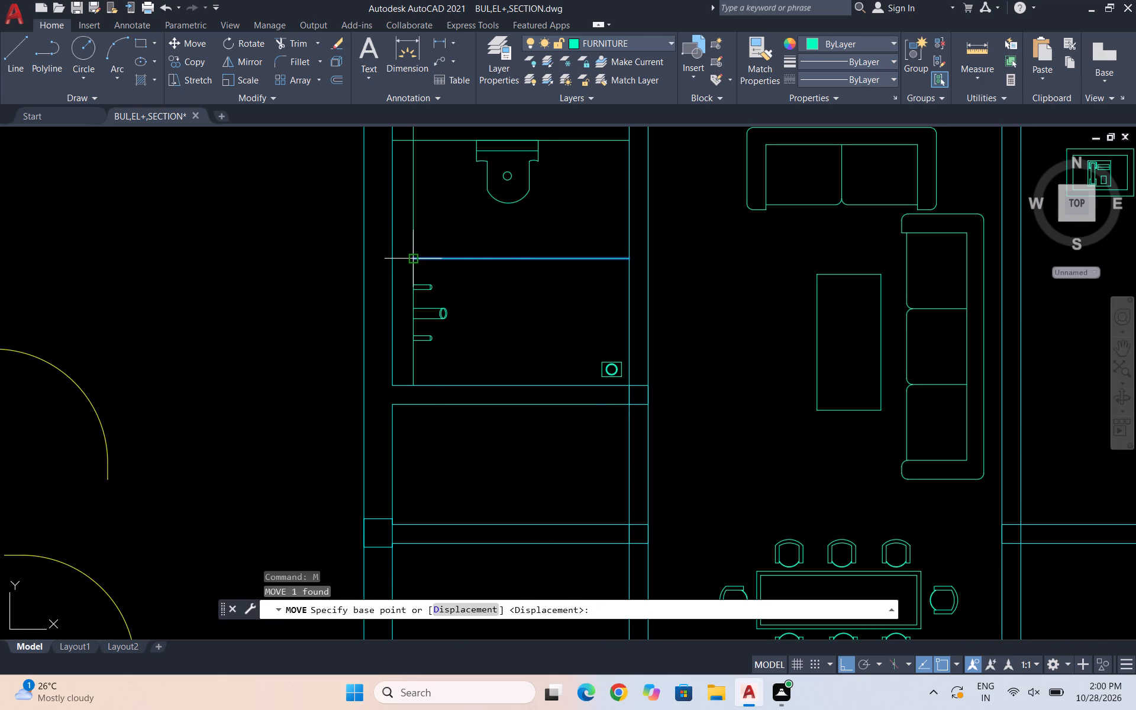
click(412, 260)
click(419, 214)
scroll(761, 275, down, 1)
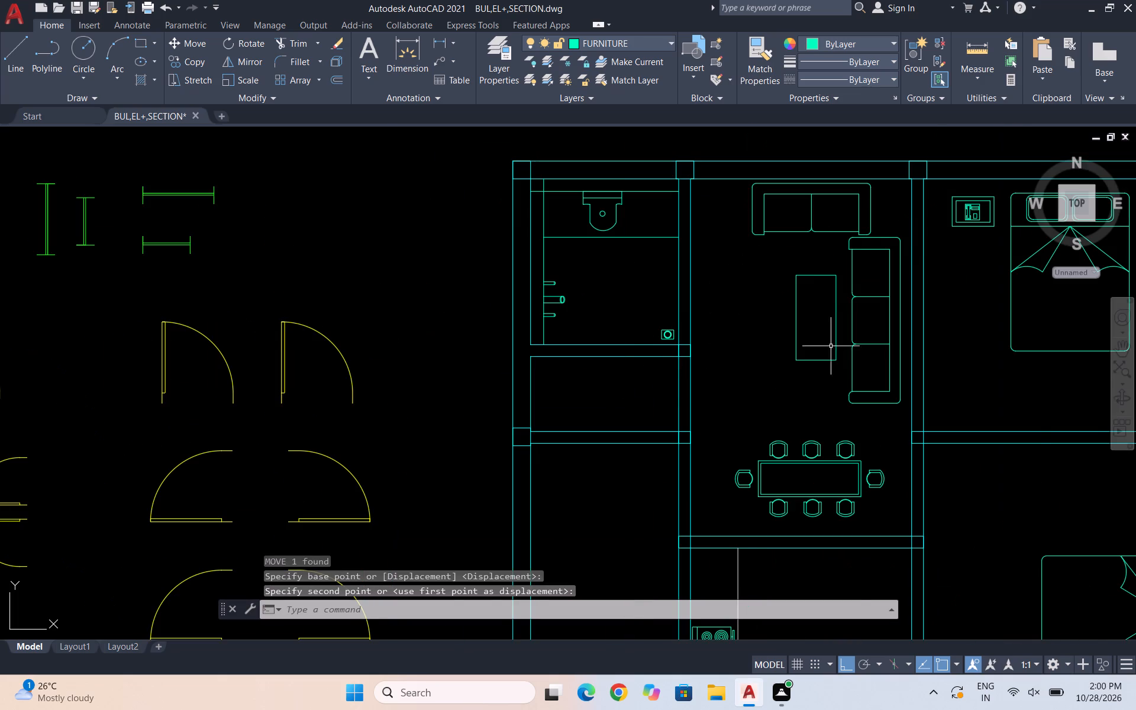
scroll(843, 344, down, 1)
key(Escape)
Copy the small door symbol with its leaf at the bottom and arc above onto the bathroom's right wall, just above the floor drain.
scroll(310, 433, up, 2)
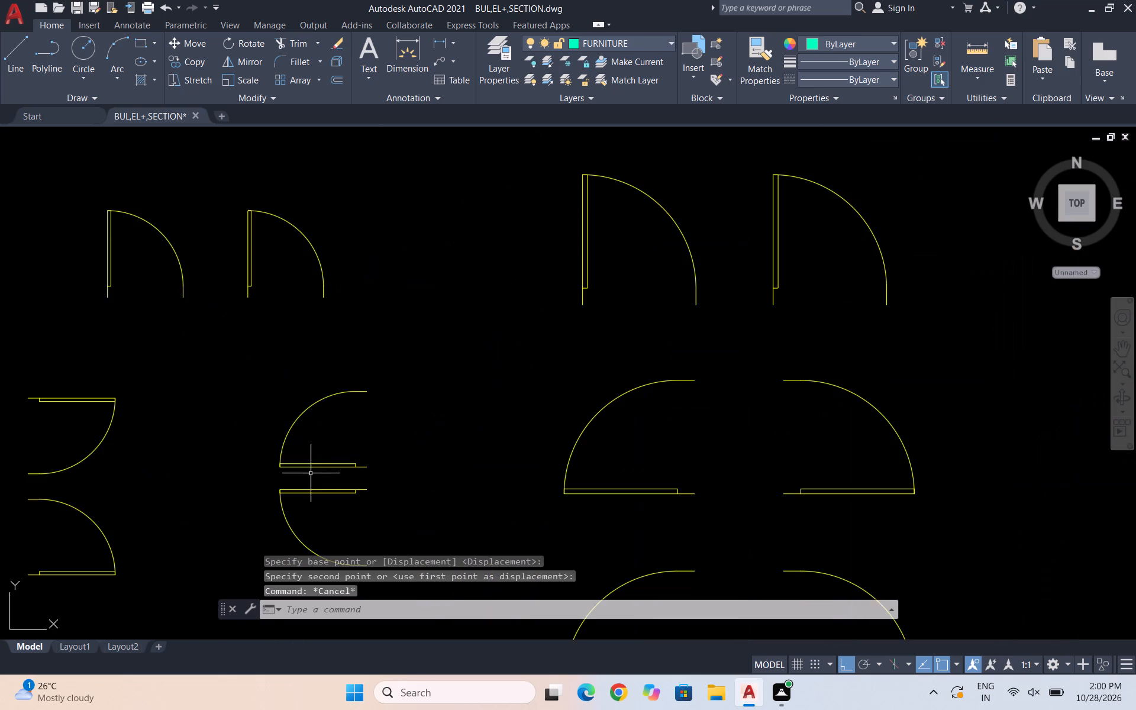
scroll(309, 473, up, 3)
drag(698, 498, 688, 487)
scroll(566, 418, down, 2)
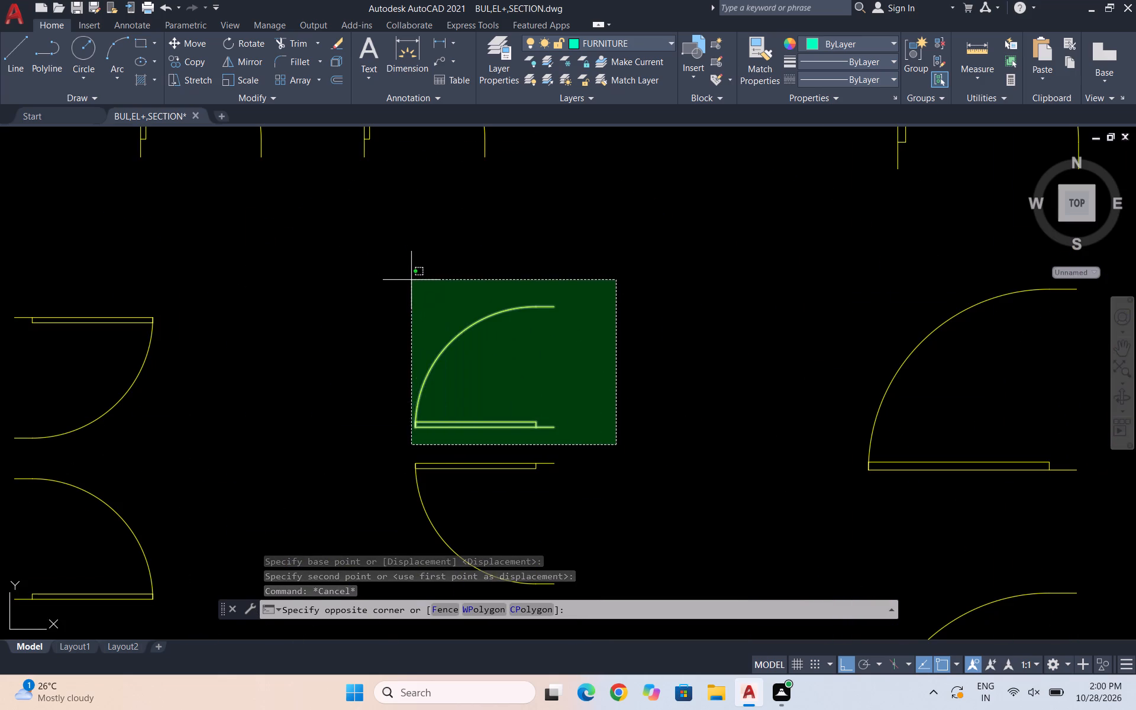
click(388, 274)
text(CO)
key(Return)
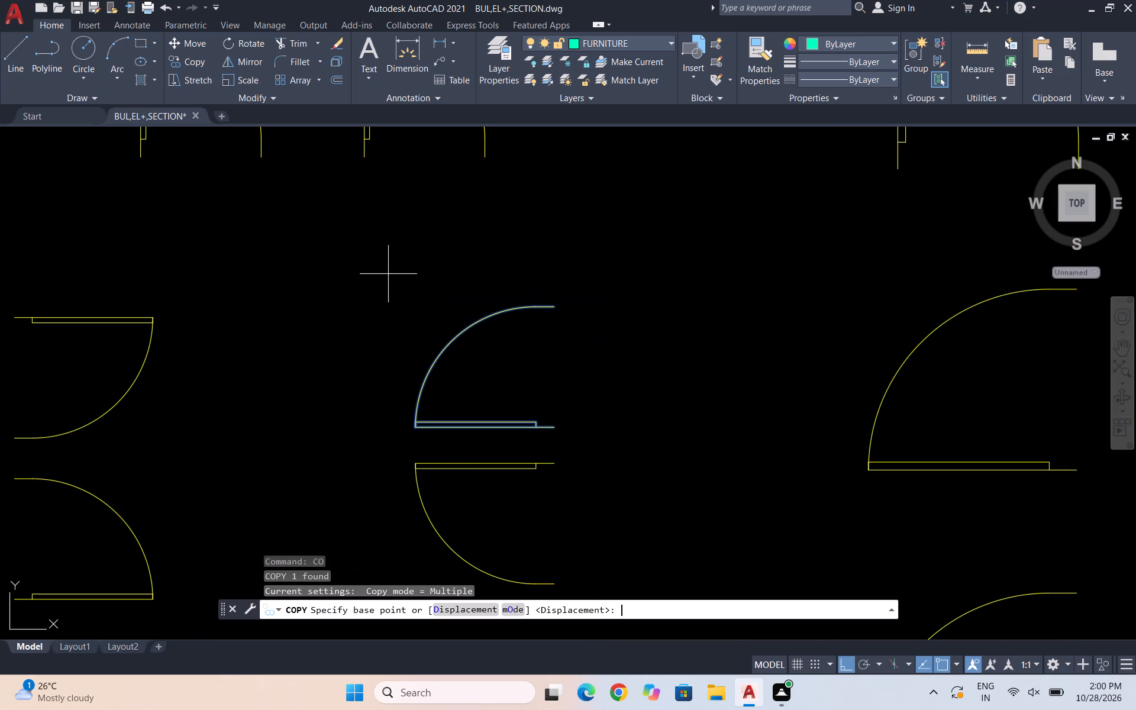
scroll(564, 428, up, 3)
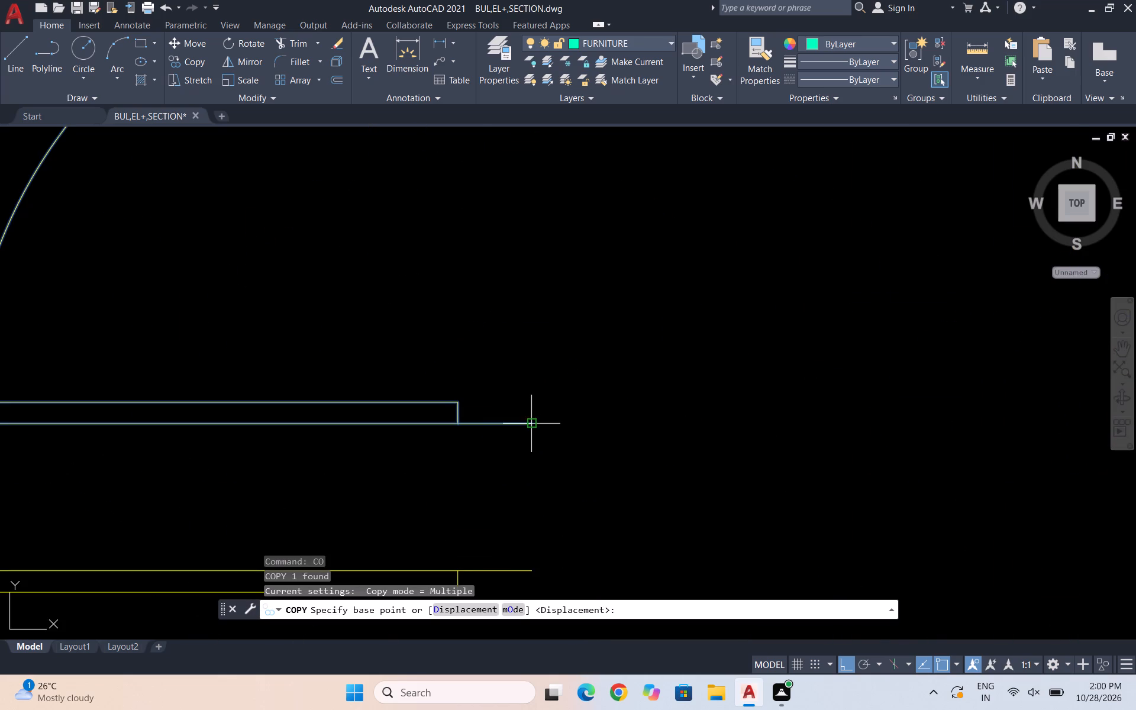
click(529, 425)
scroll(502, 424, down, 3)
scroll(708, 371, down, 4)
scroll(881, 316, up, 2)
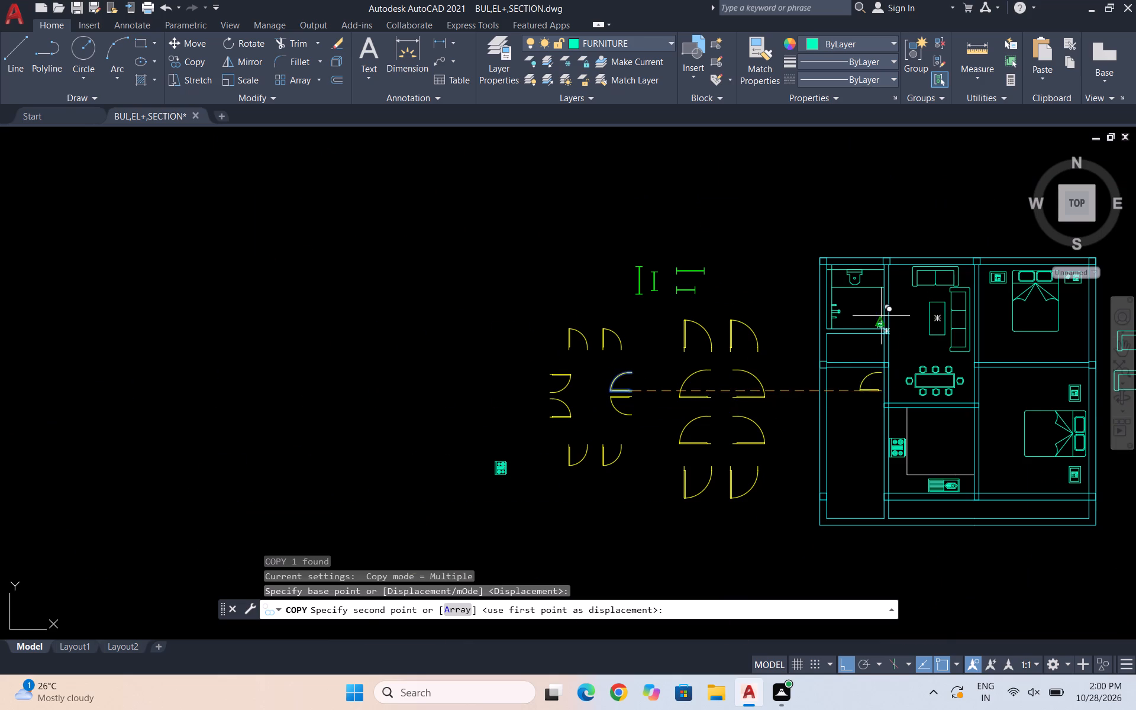
scroll(881, 316, up, 2)
click(926, 300)
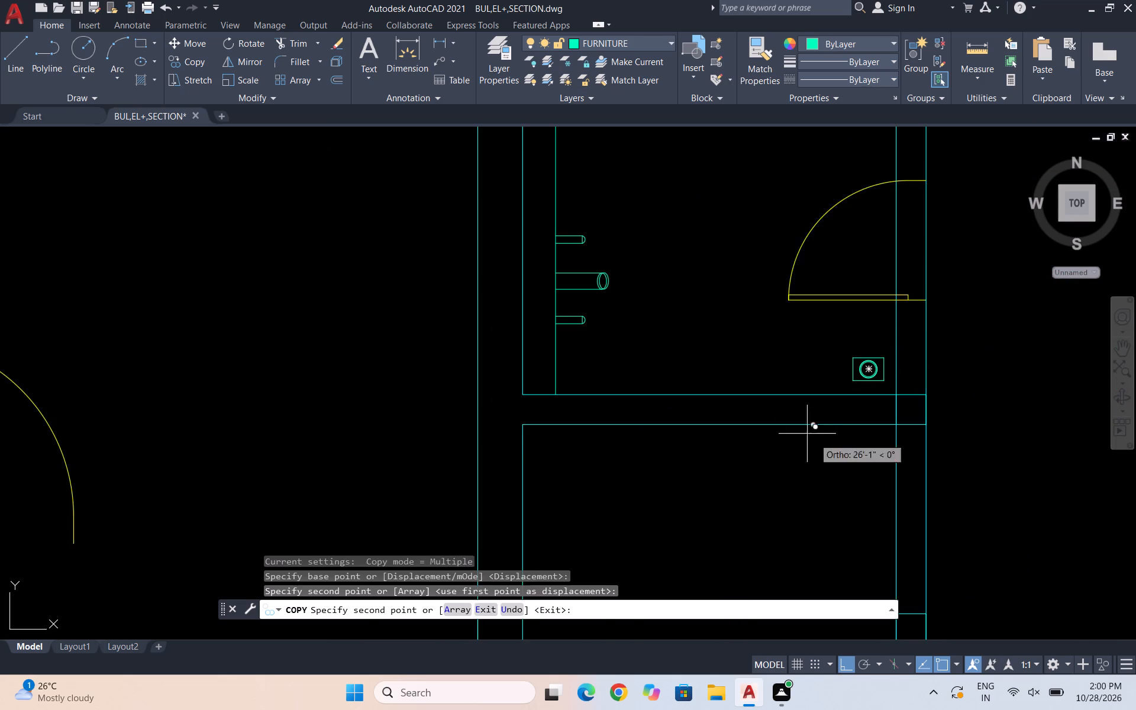
scroll(818, 438, down, 2)
key(Escape)
Copy the same small door symbol onto the right wall of the small room below the bathroom, slightly above that room's lower wall.
scroll(857, 396, down, 2)
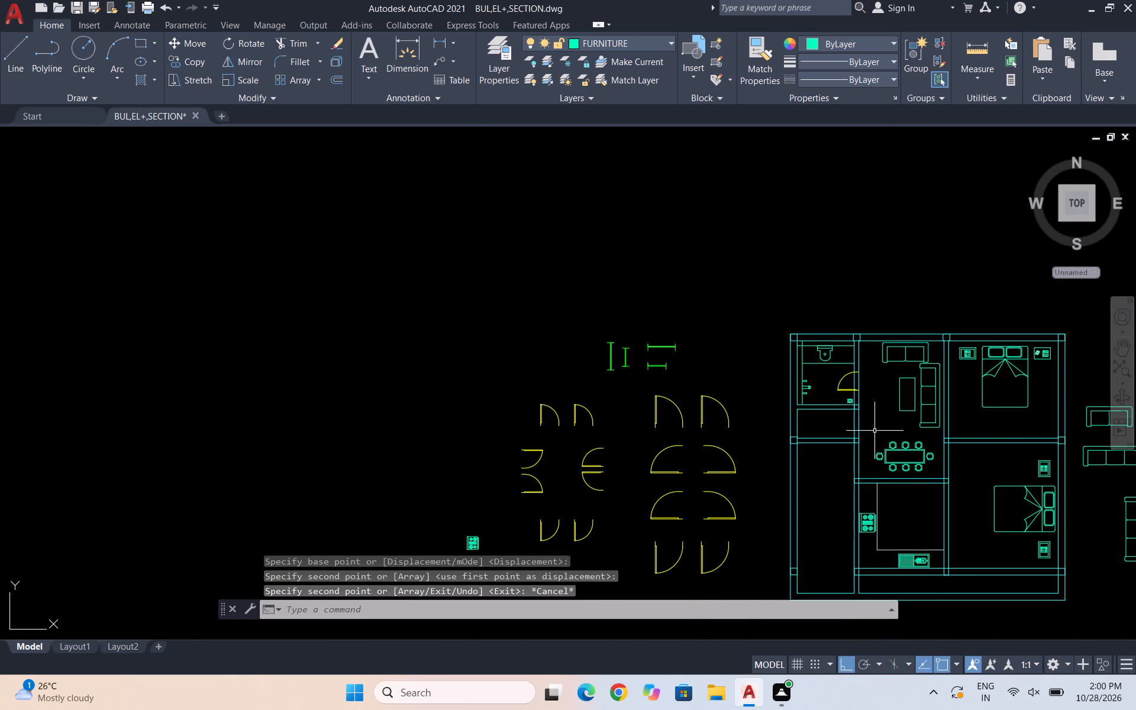
scroll(879, 446, up, 1)
scroll(728, 339, down, 2)
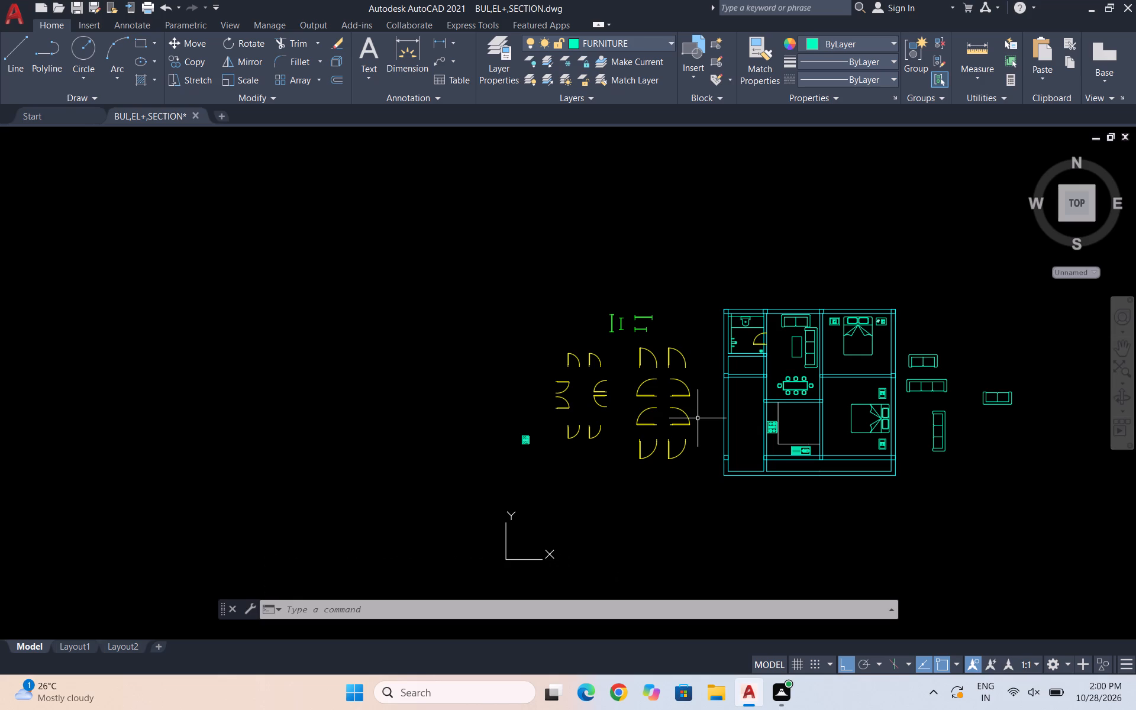
key(Escape)
key(Escape)
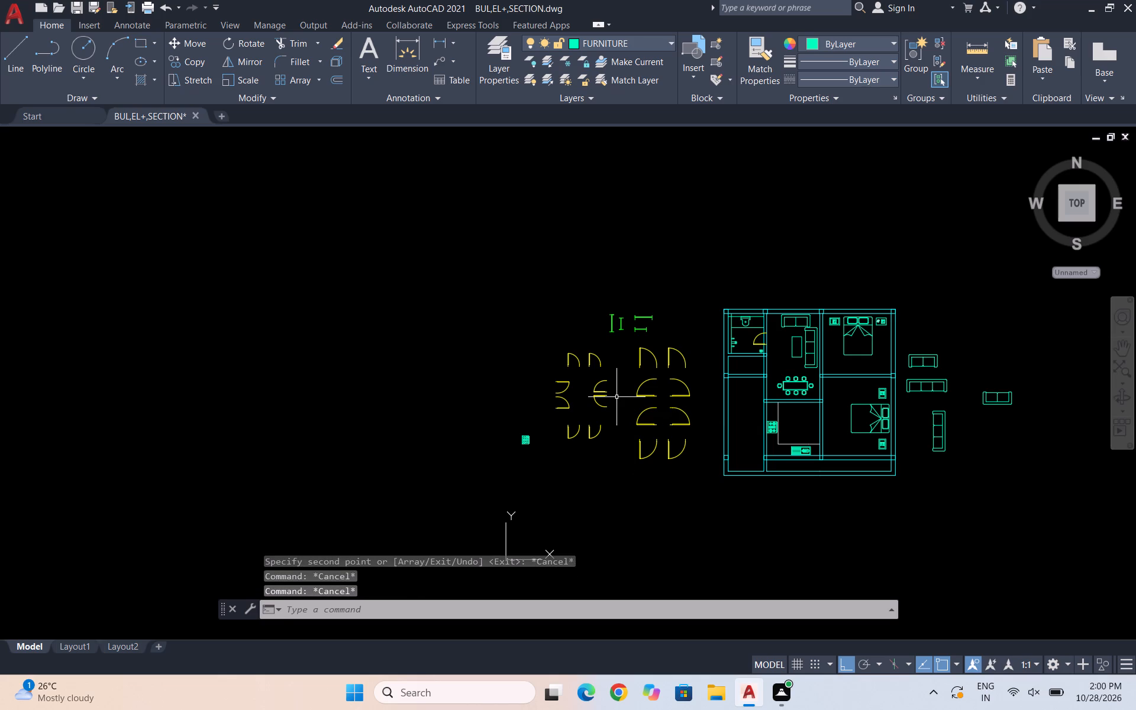
scroll(593, 384, up, 1)
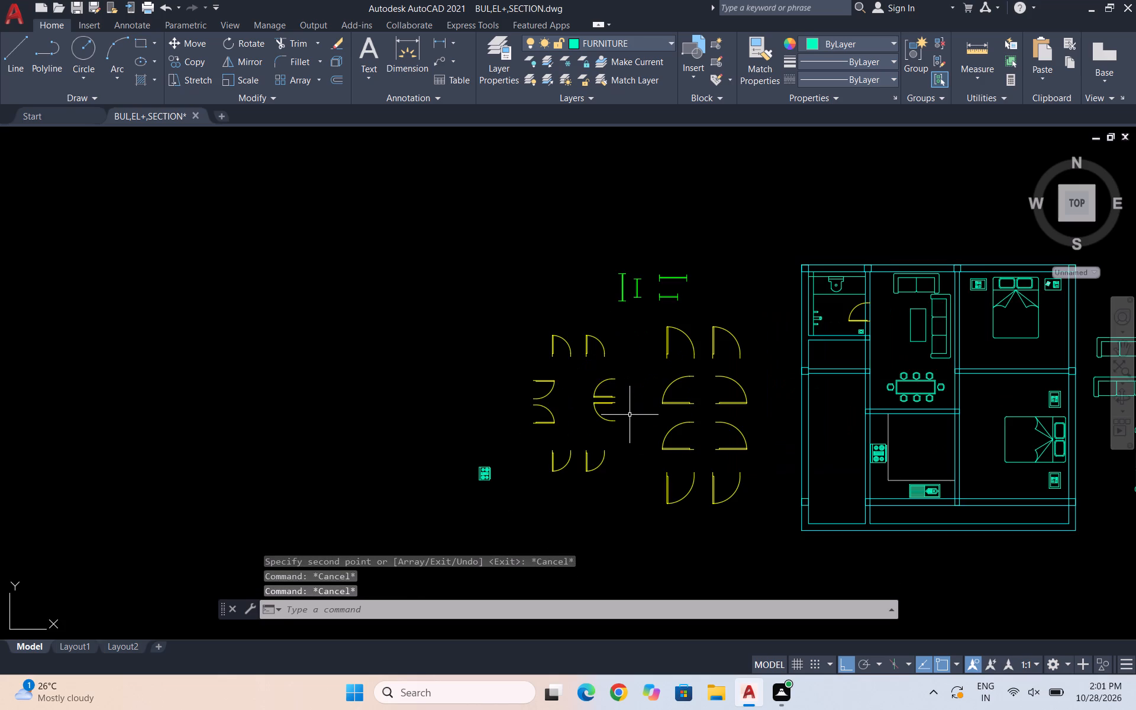
scroll(630, 415, up, 1)
scroll(687, 398, up, 2)
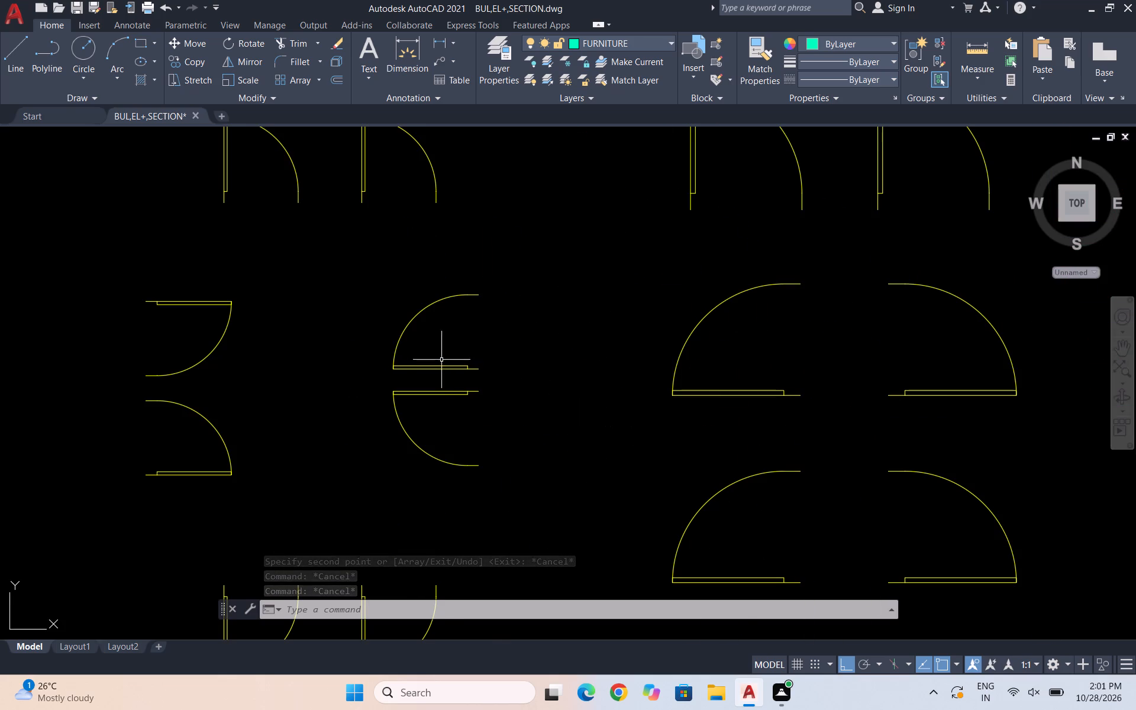
scroll(421, 351, up, 2)
click(570, 407)
click(376, 181)
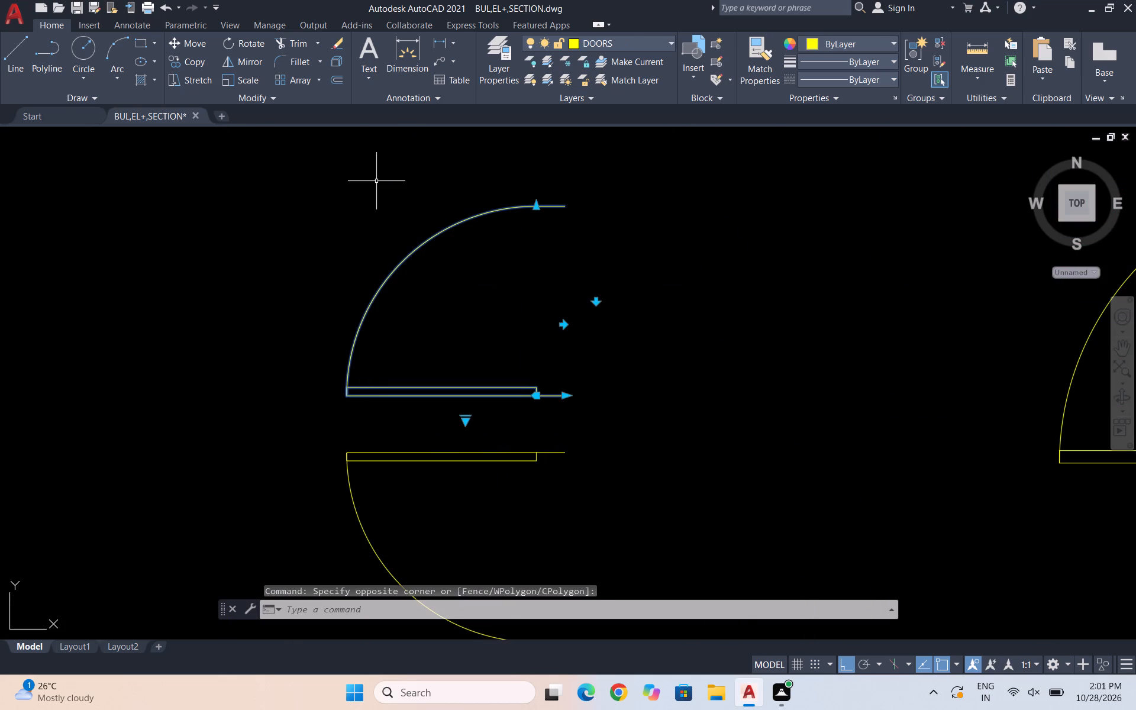
text(CO)
key(Return)
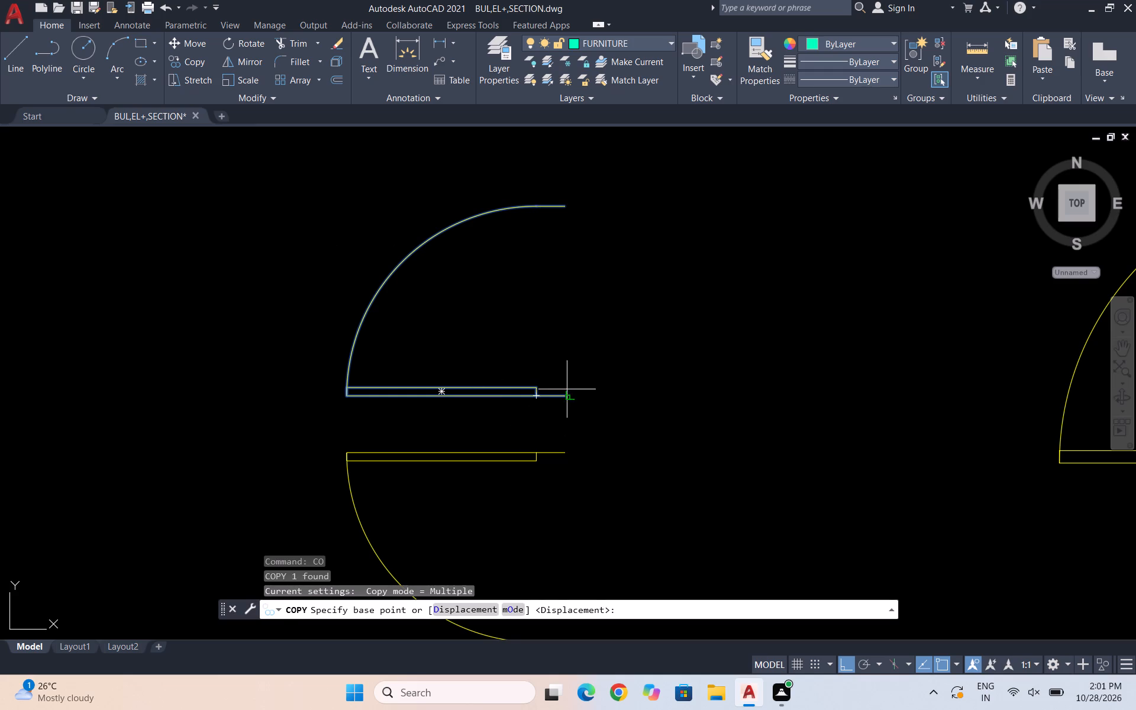
click(564, 394)
scroll(521, 376, down, 4)
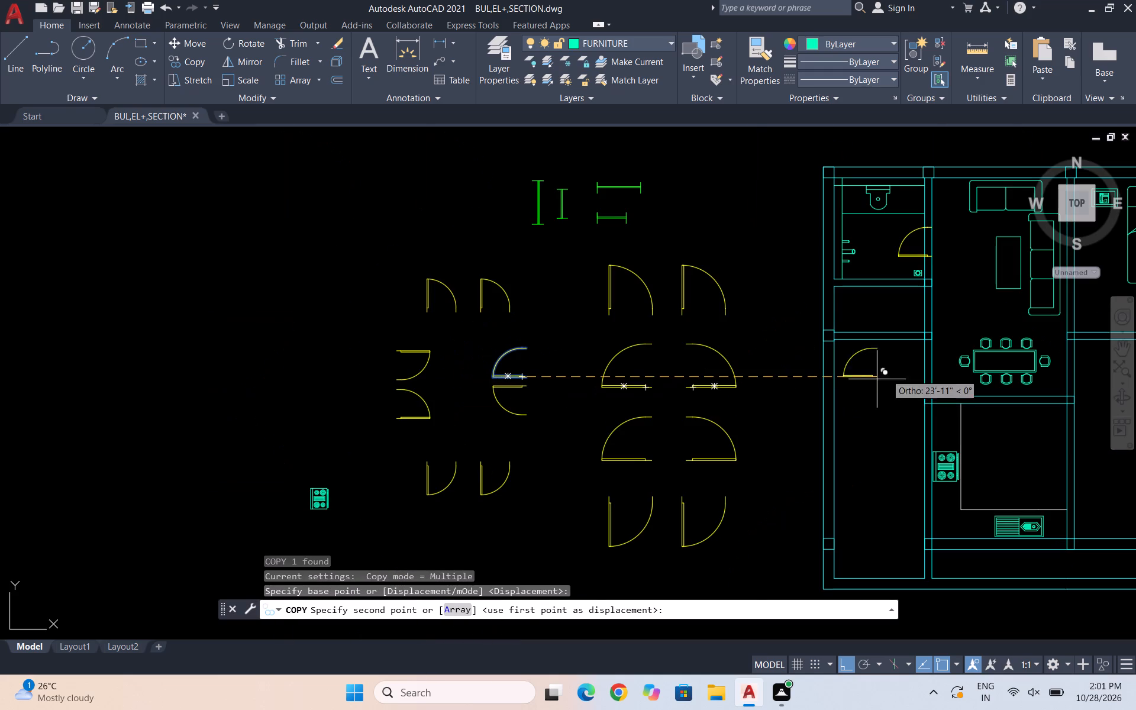
scroll(932, 312, up, 2)
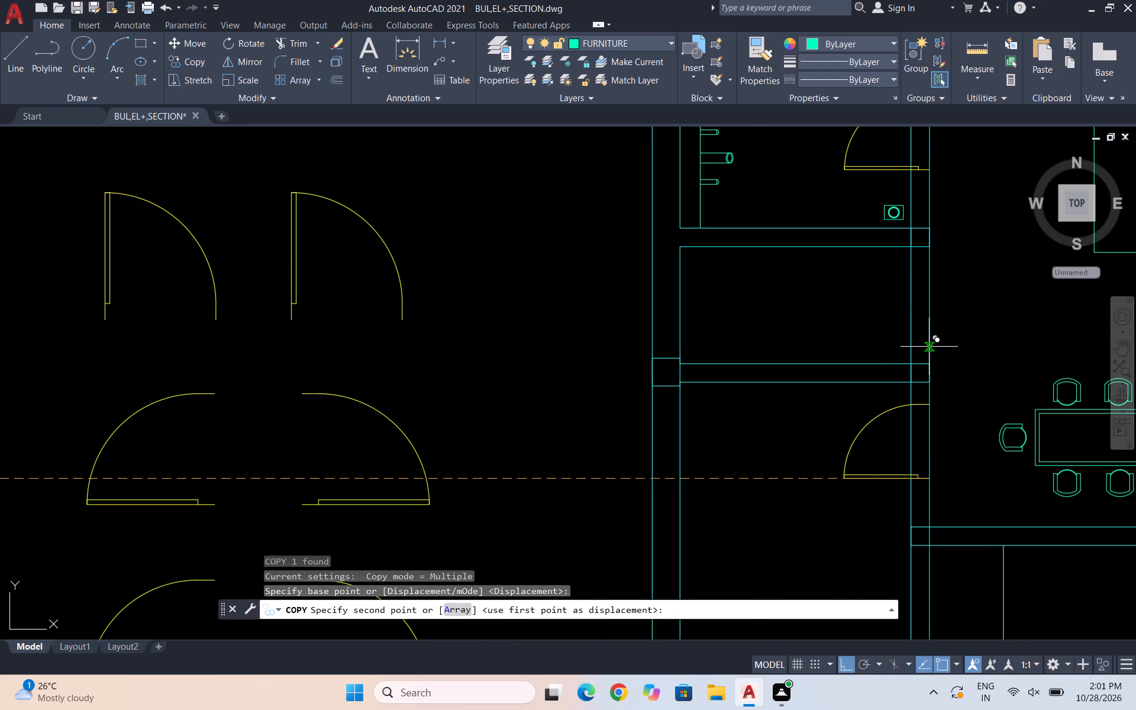
click(929, 347)
key(Escape)
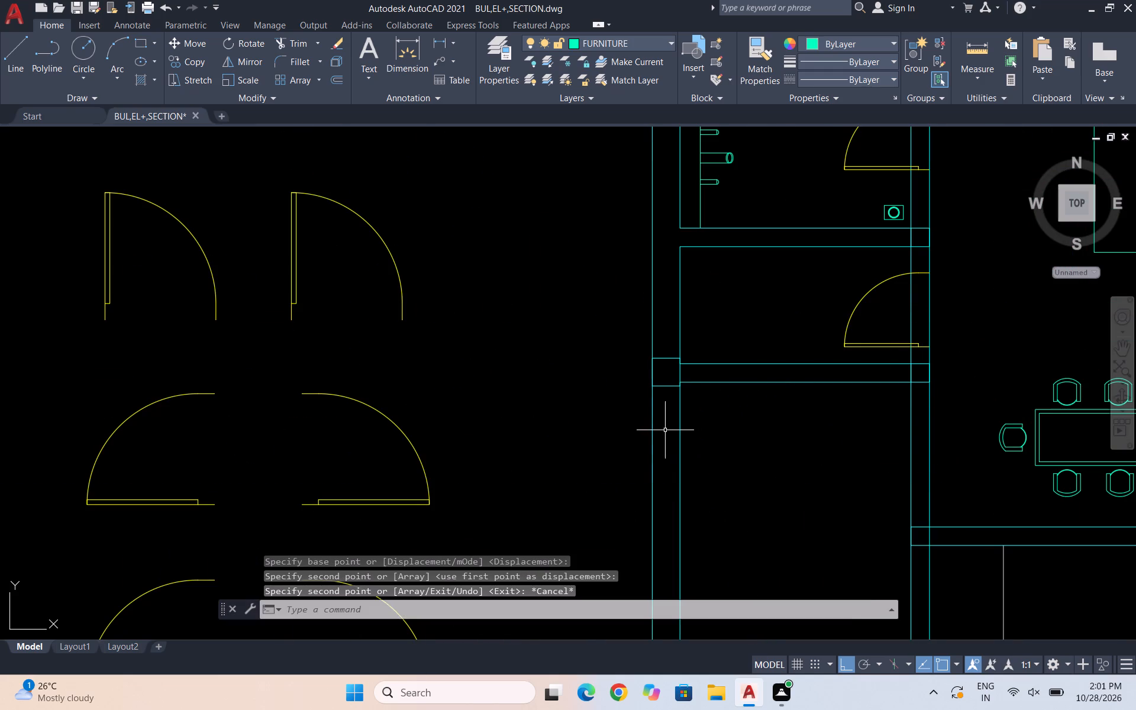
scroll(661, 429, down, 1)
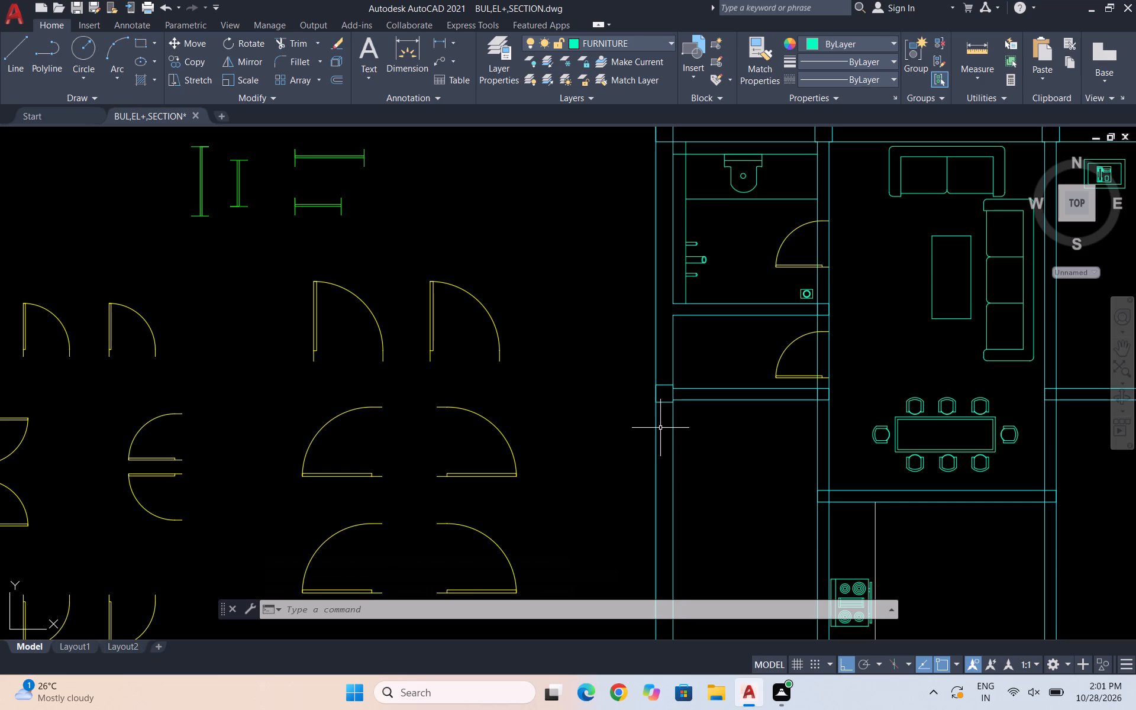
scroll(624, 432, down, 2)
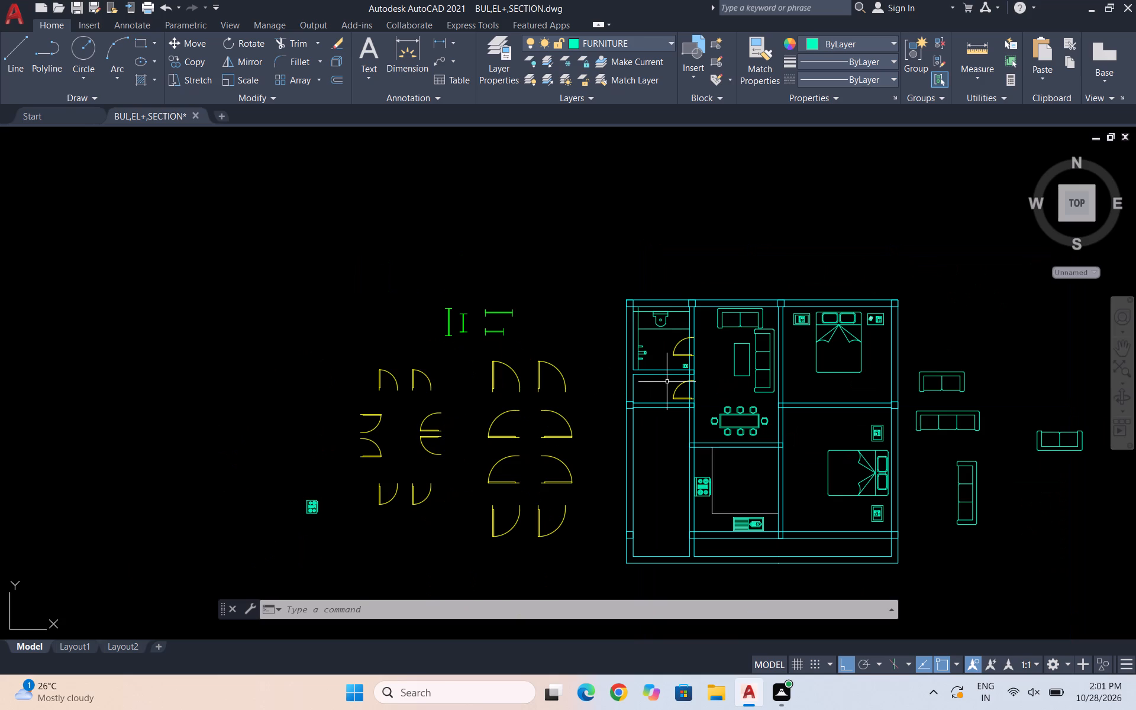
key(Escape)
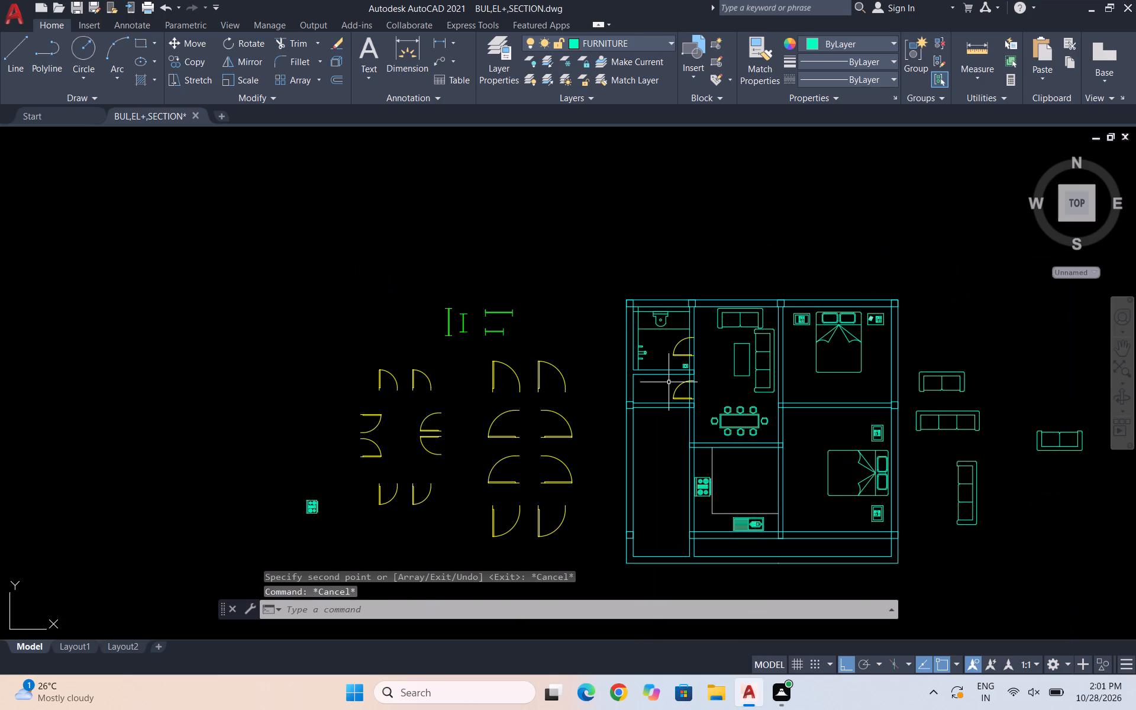
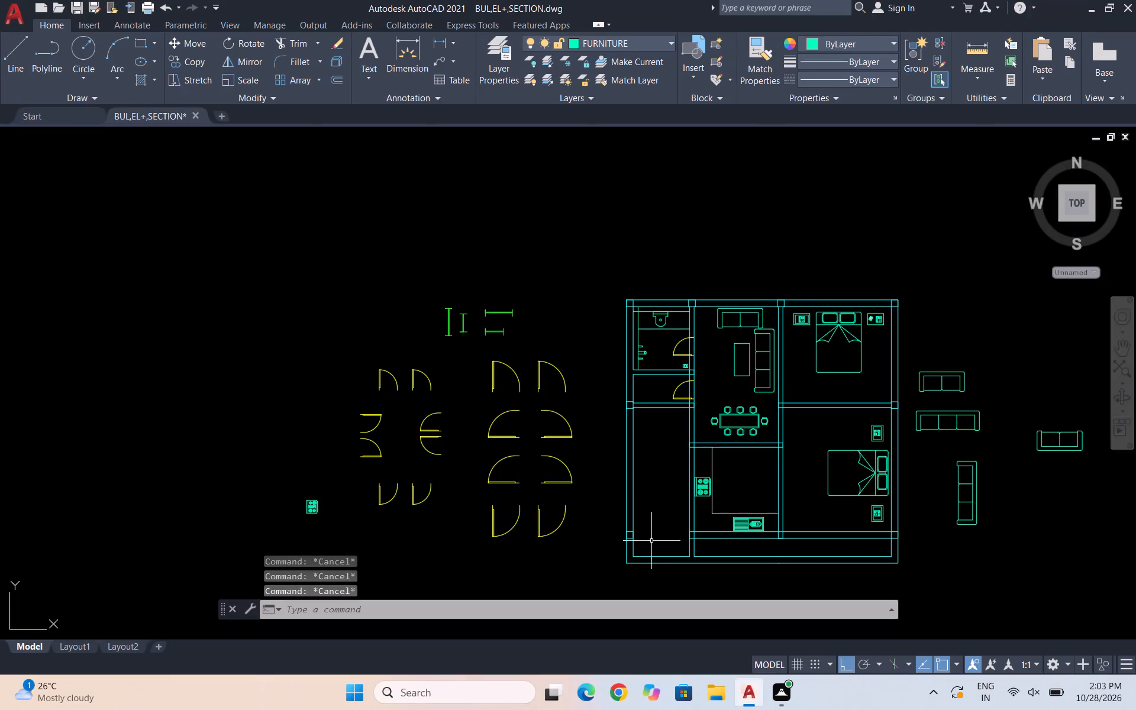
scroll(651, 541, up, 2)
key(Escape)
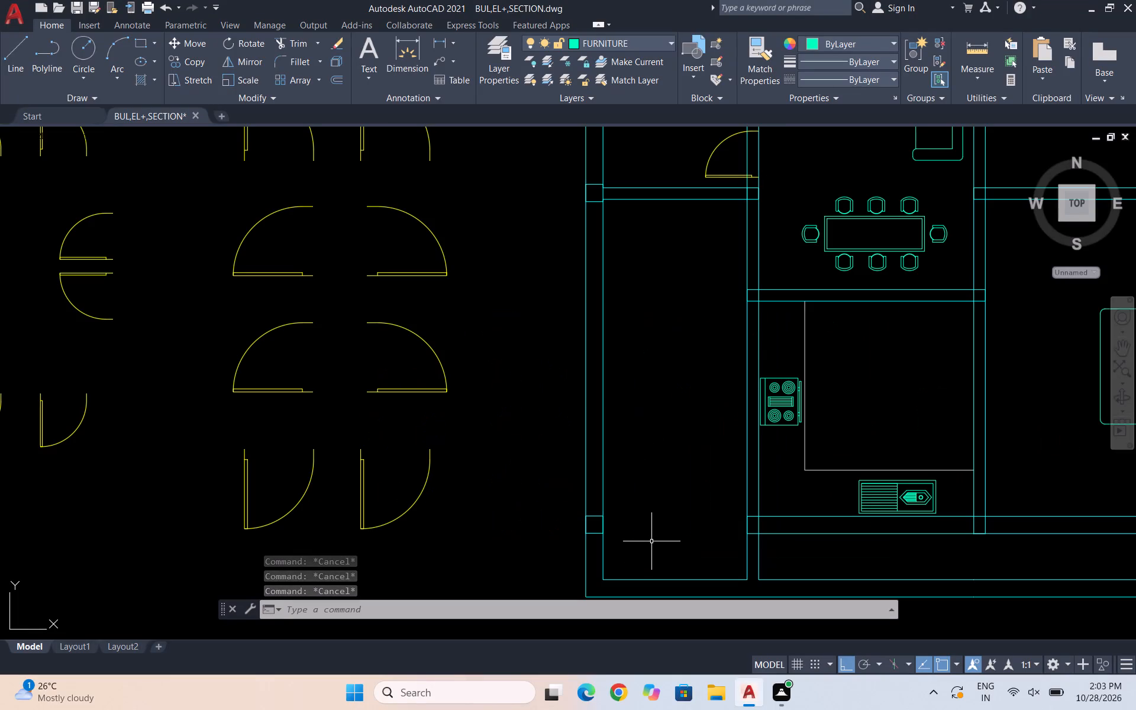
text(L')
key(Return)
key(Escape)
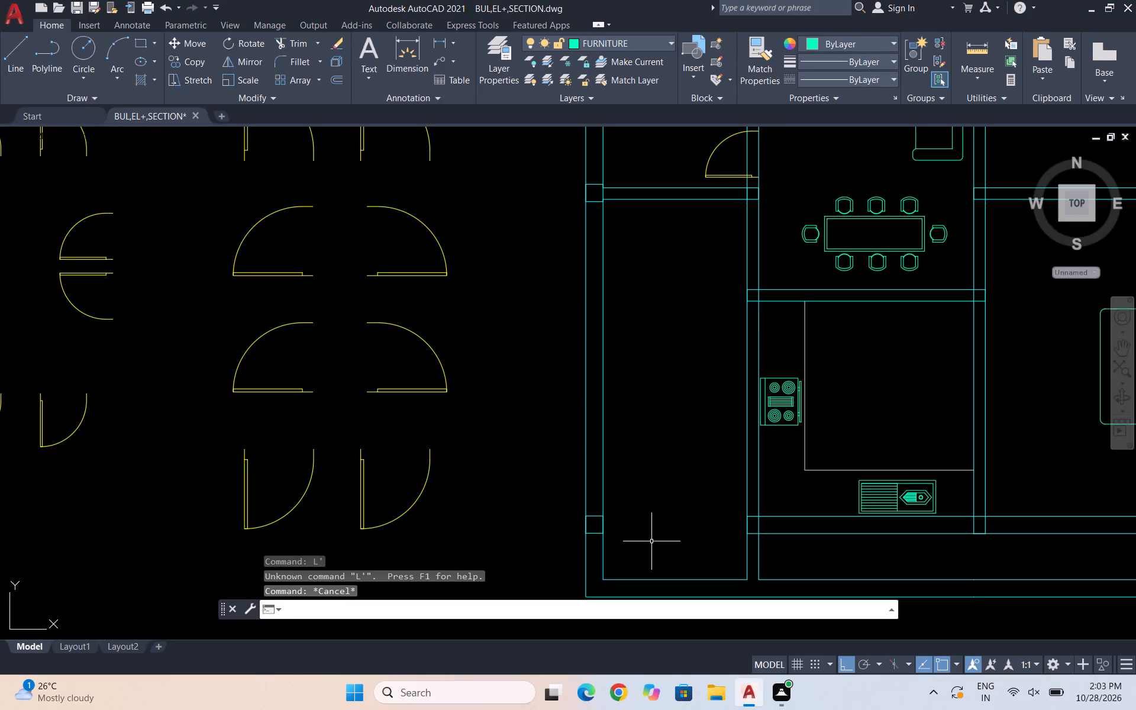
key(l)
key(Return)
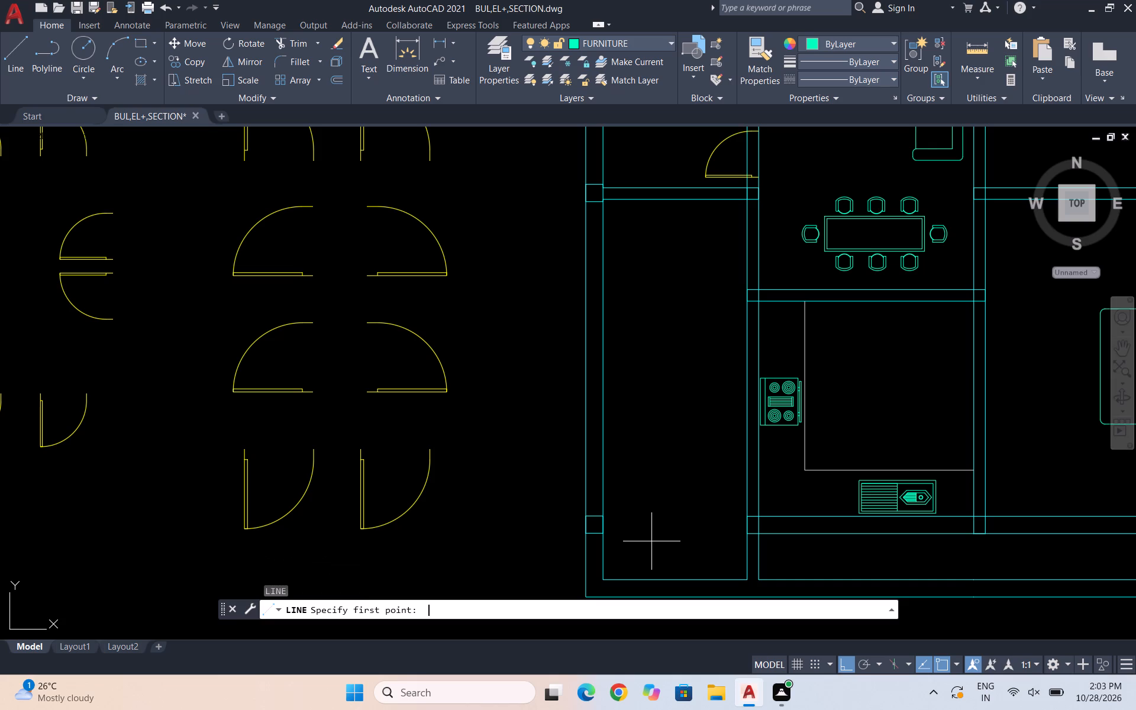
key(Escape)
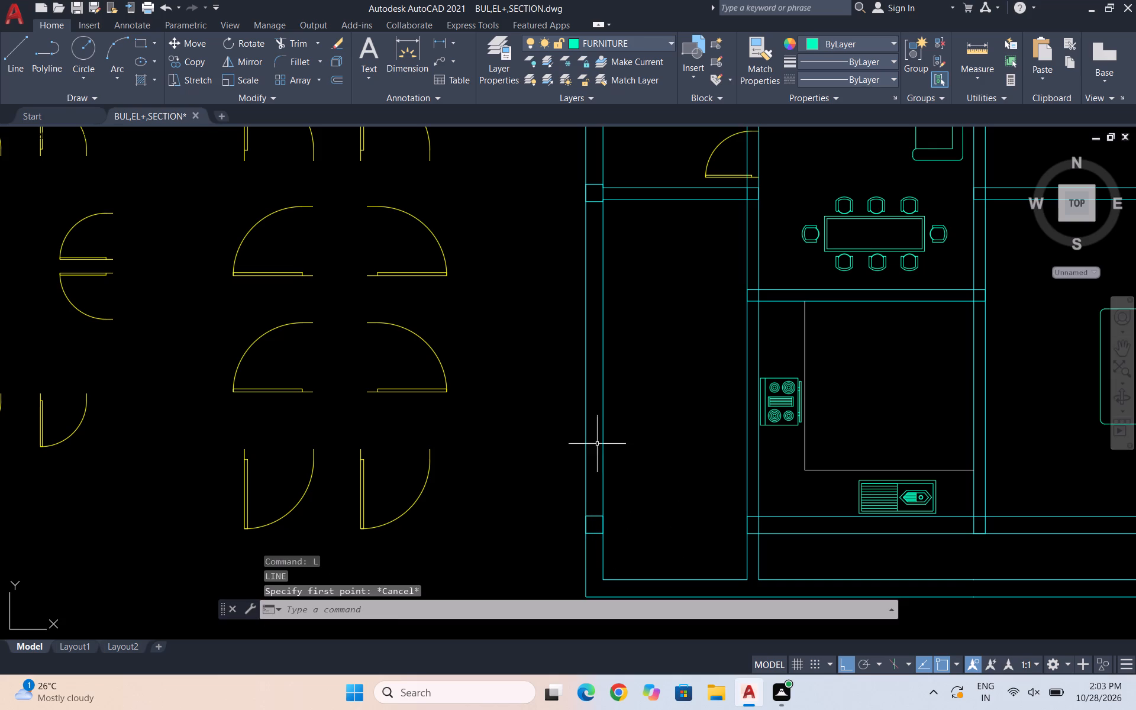
On the LIFT layer, draw a horizontal line wall to wall across the long left room, just above its lower column.
click(648, 46)
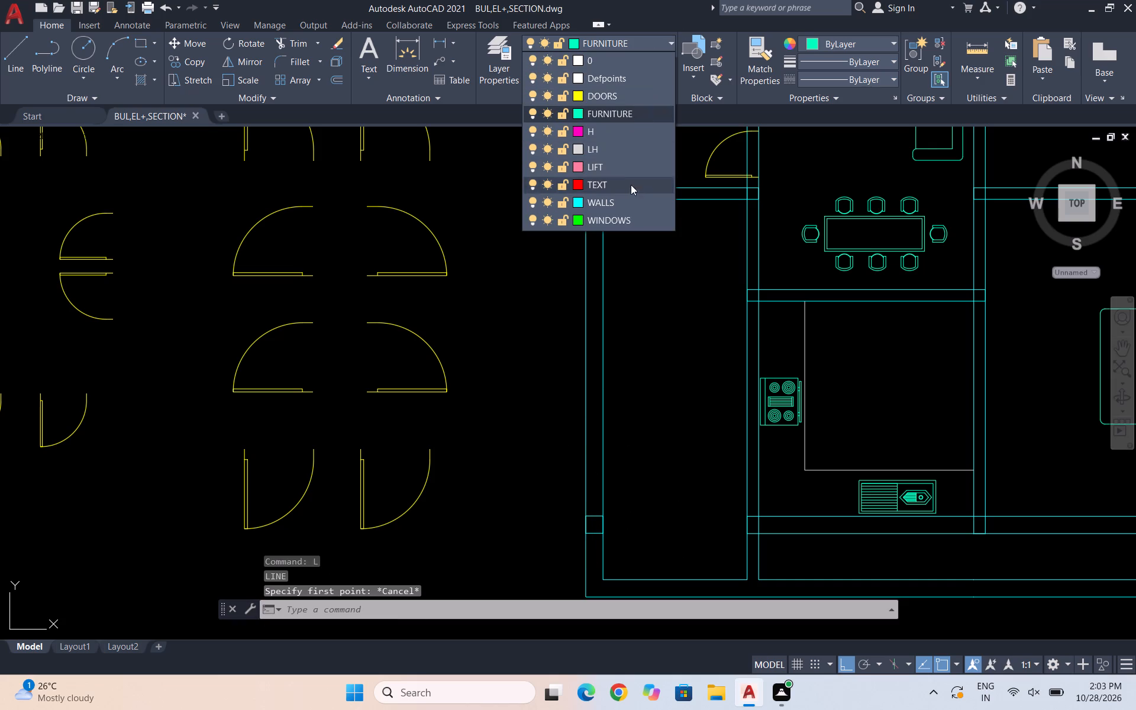
click(611, 169)
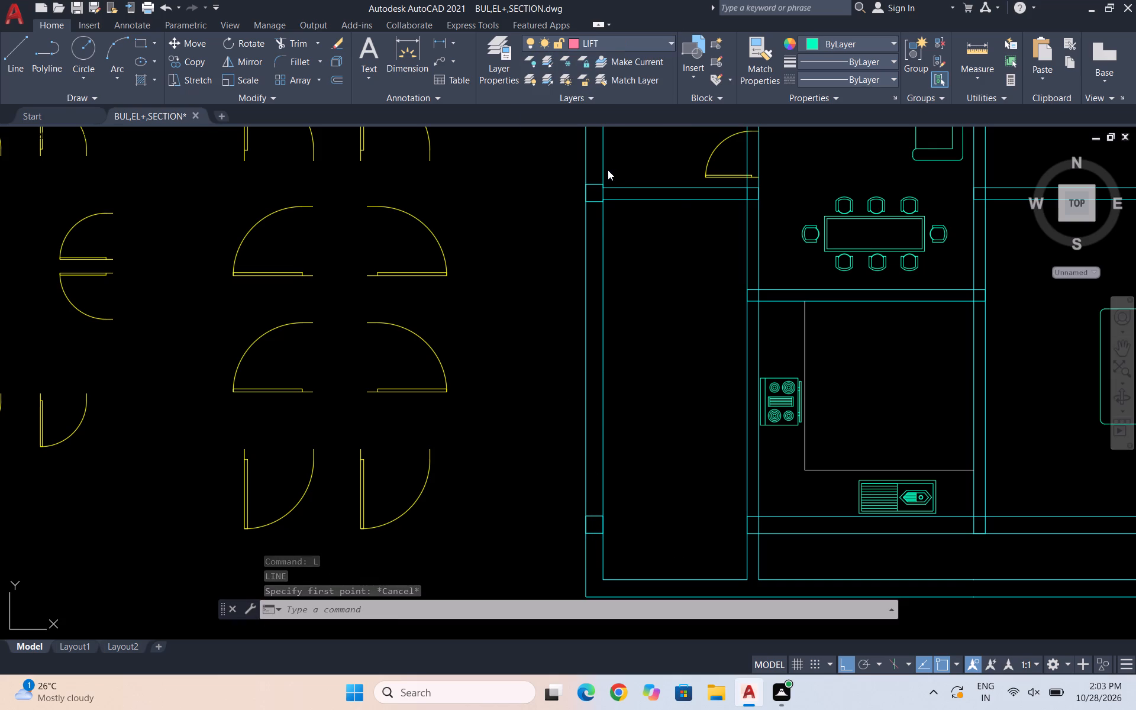
key(Escape)
key(l)
key(Return)
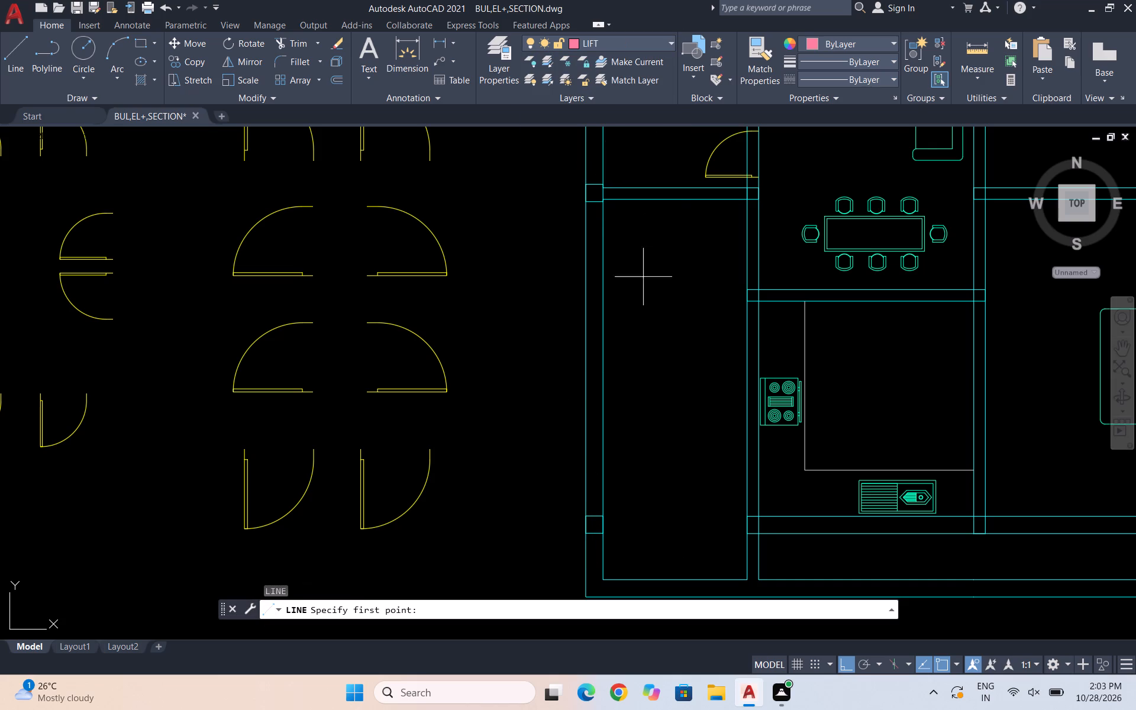
scroll(722, 536, up, 1)
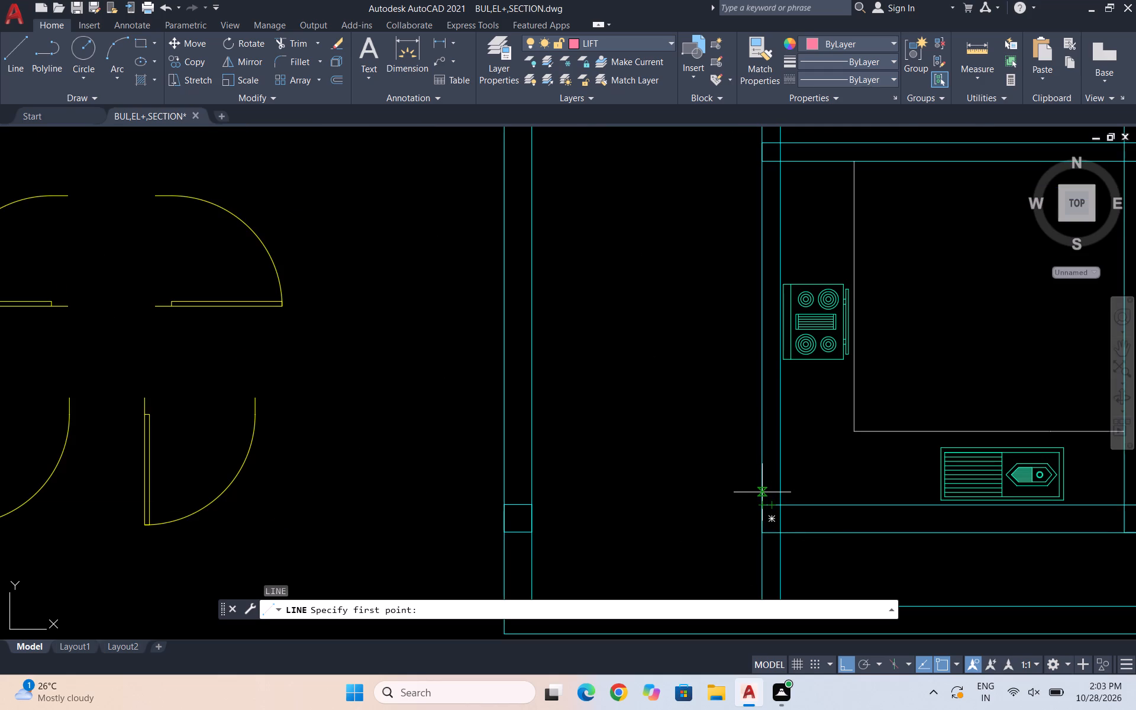
click(761, 490)
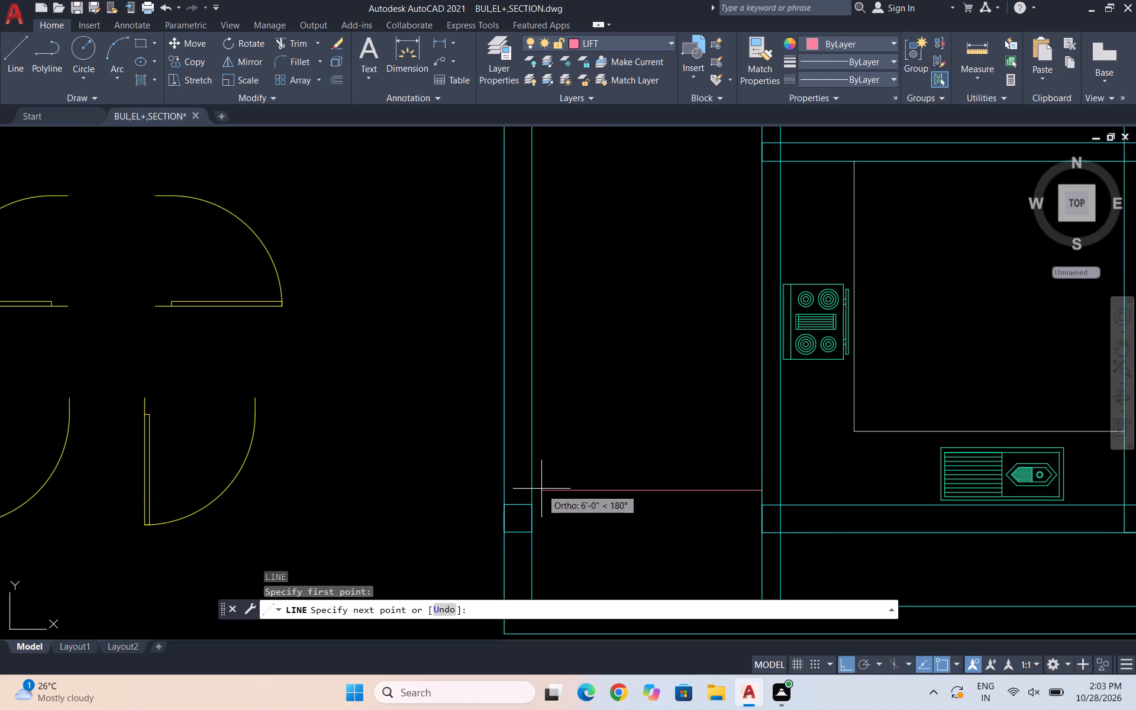
click(534, 488)
key(Escape)
Copy the new horizontal line straight up the room as an array of 11 items spaced 1' apart to form stair treads.
click(637, 493)
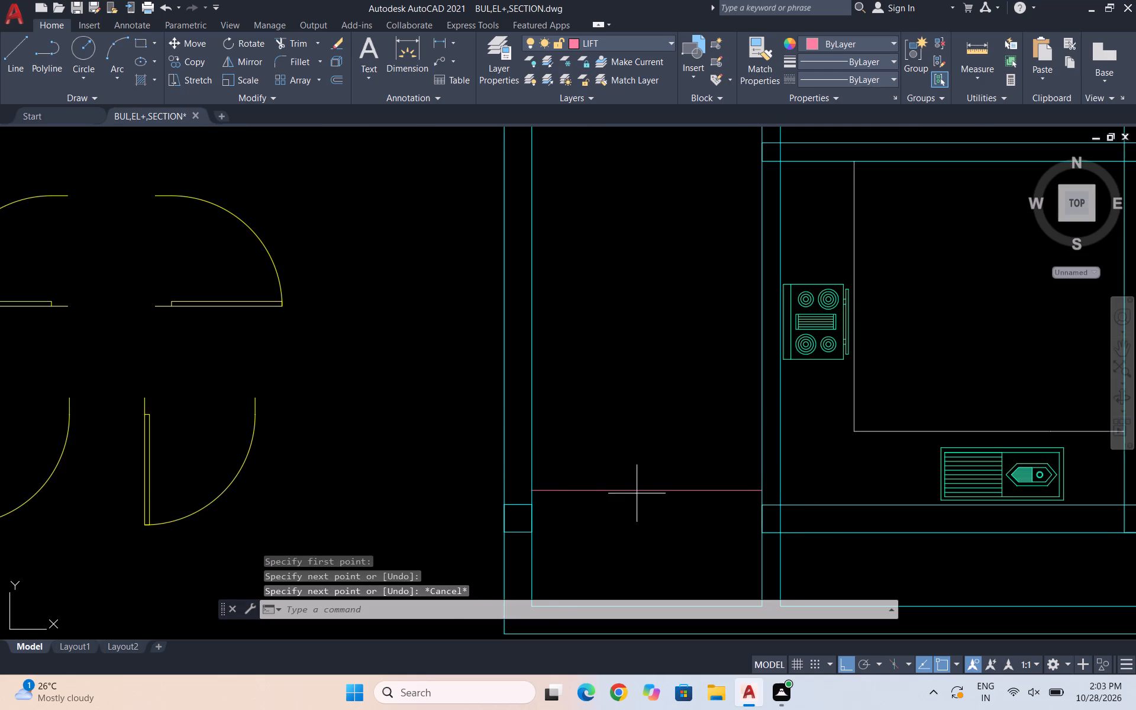
click(595, 474)
text(CO)
key(Return)
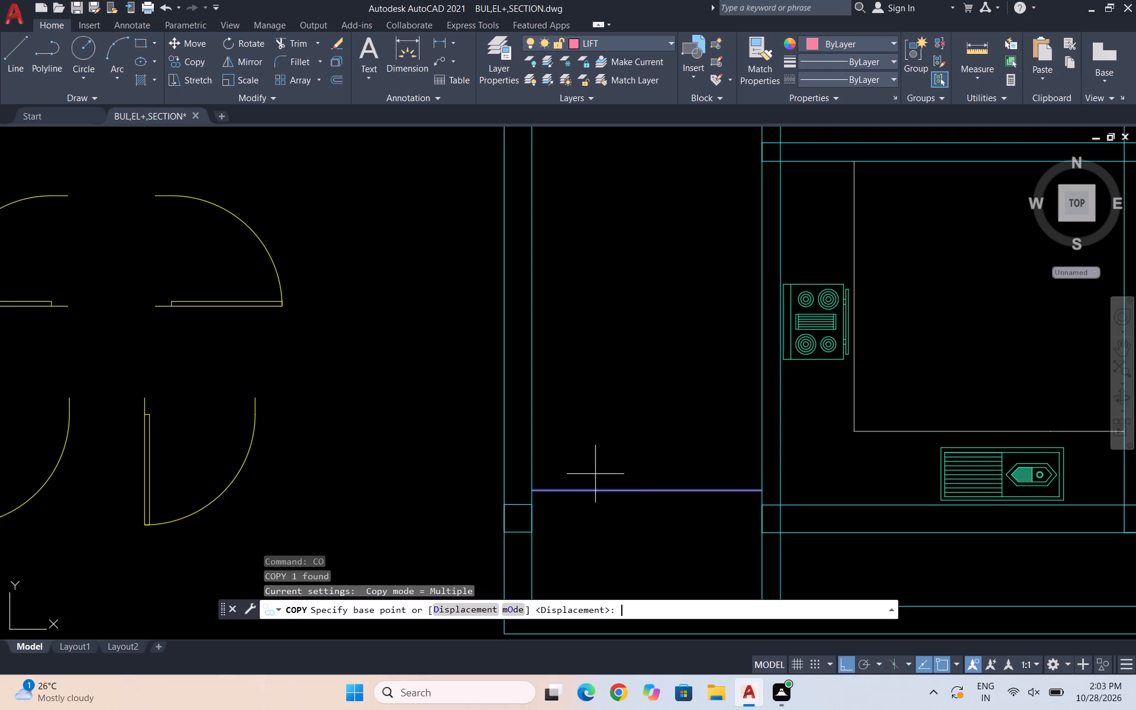
click(765, 490)
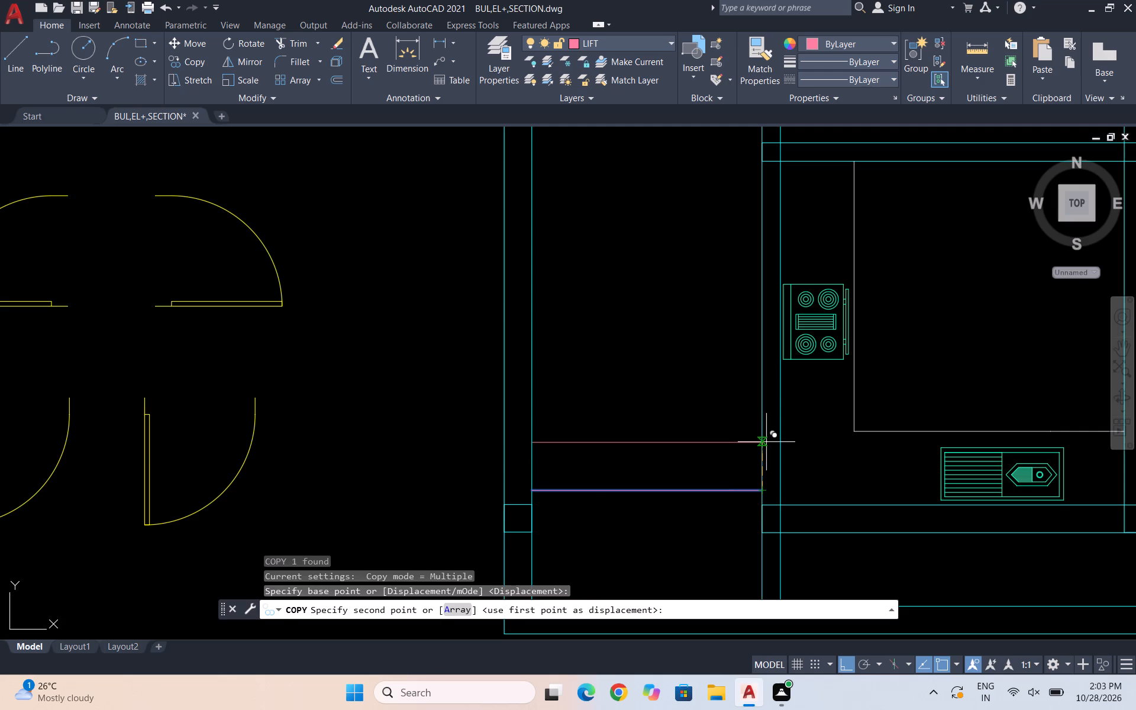
key(a)
key(Return)
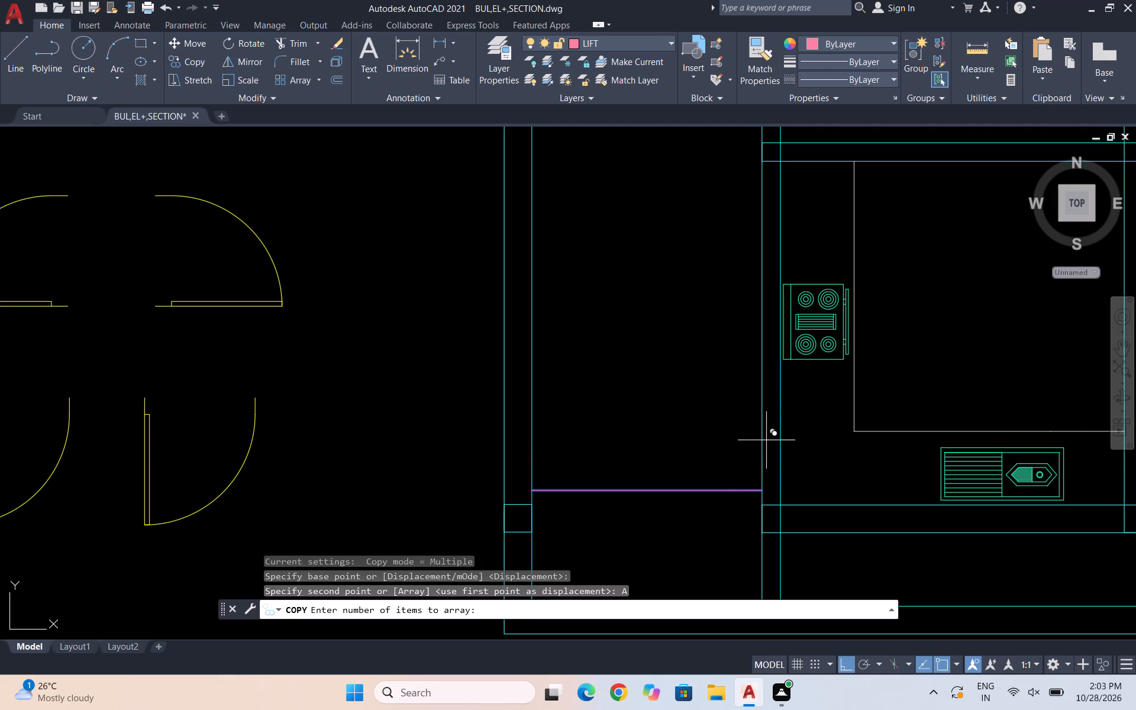
text(11)
key(Return)
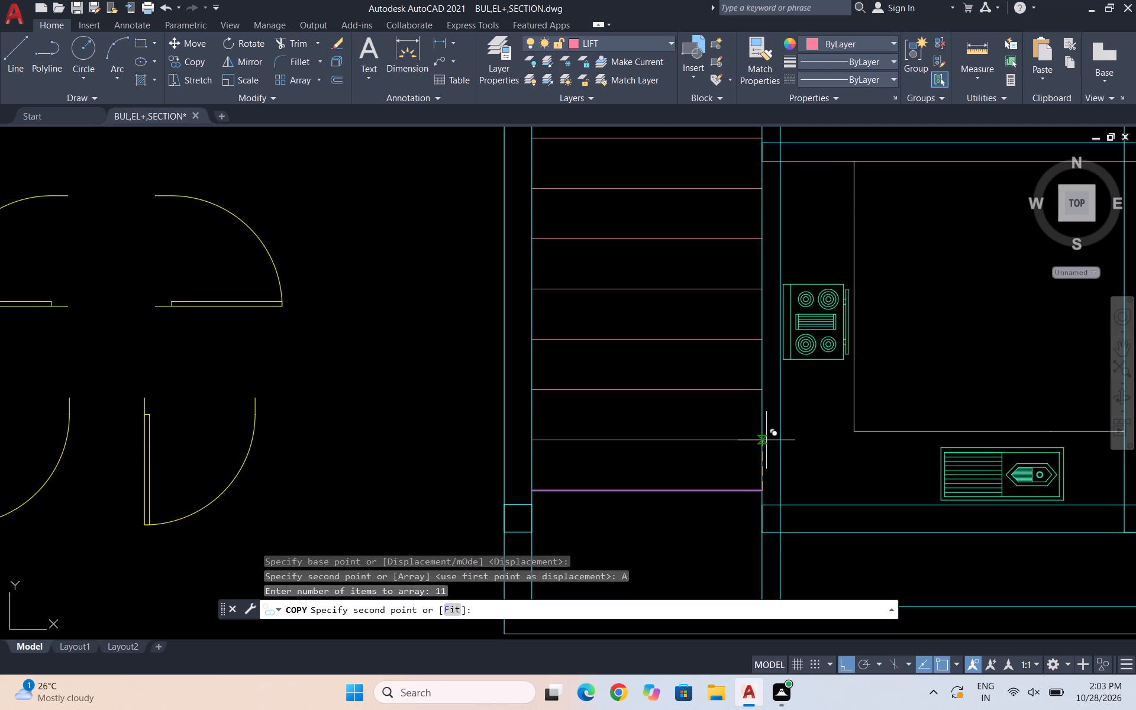
text(1')
key(Return)
key(Return)
key(Escape)
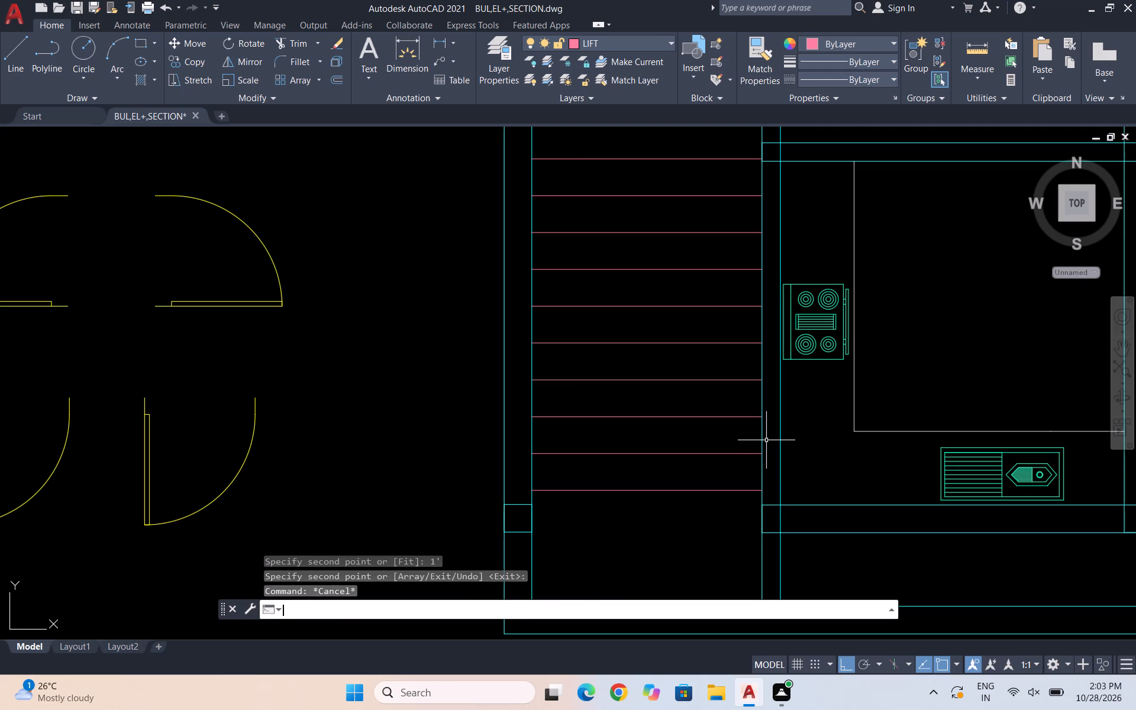
Erase the two topmost tread lines of the staircase.
scroll(766, 443, down, 2)
scroll(696, 345, up, 1)
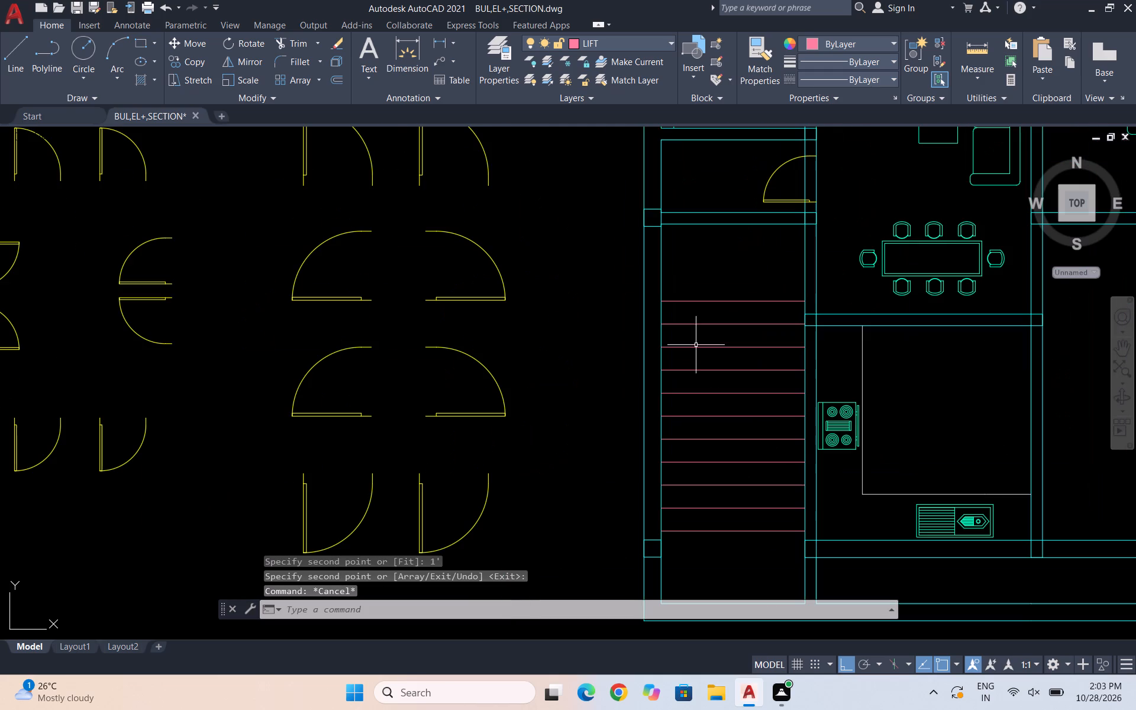
click(746, 304)
click(754, 333)
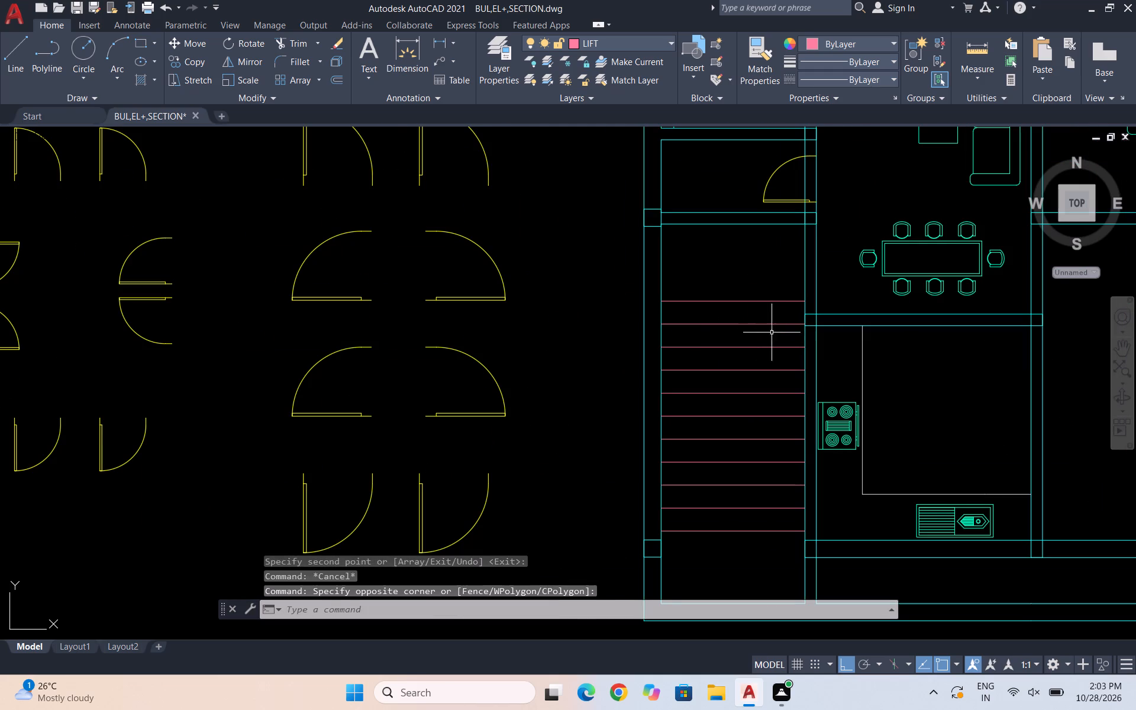
drag(773, 334, 766, 324)
click(734, 284)
key(Delete)
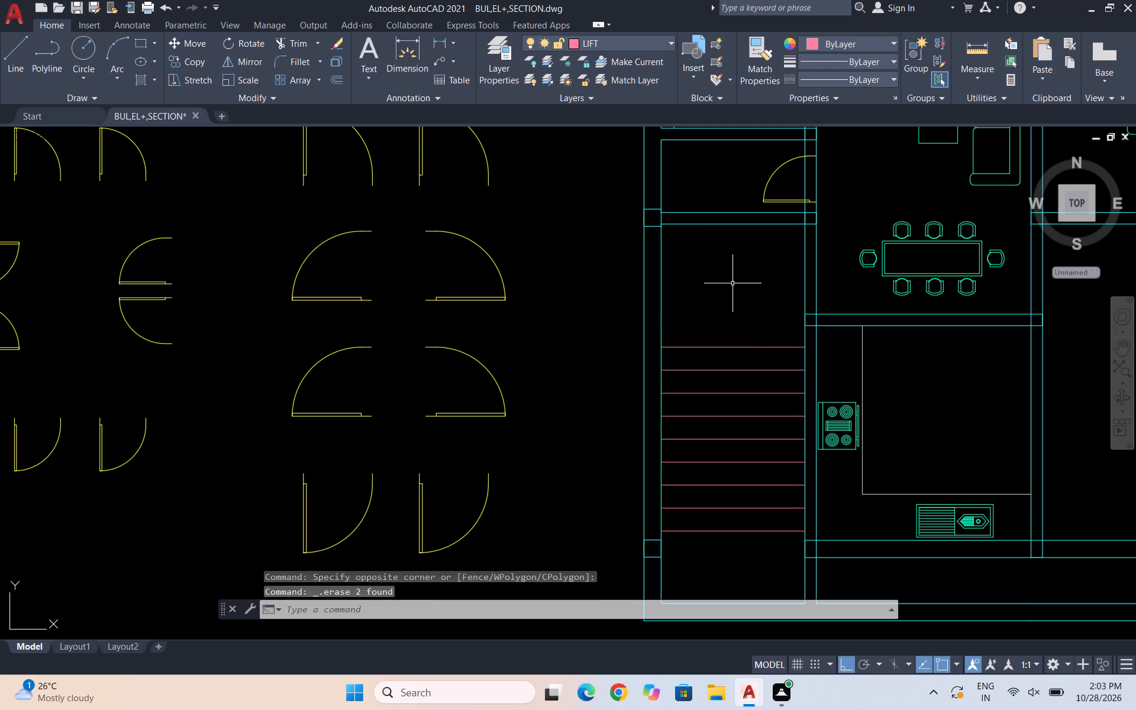
key(Escape)
key(Escape)
key(Escape)
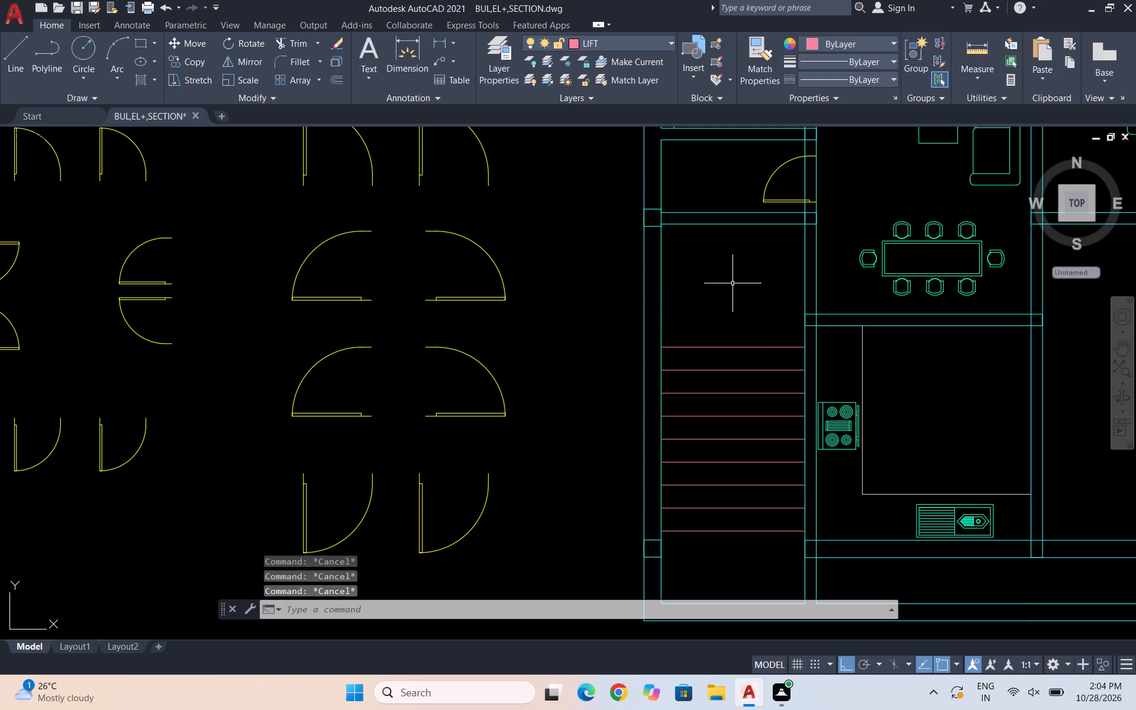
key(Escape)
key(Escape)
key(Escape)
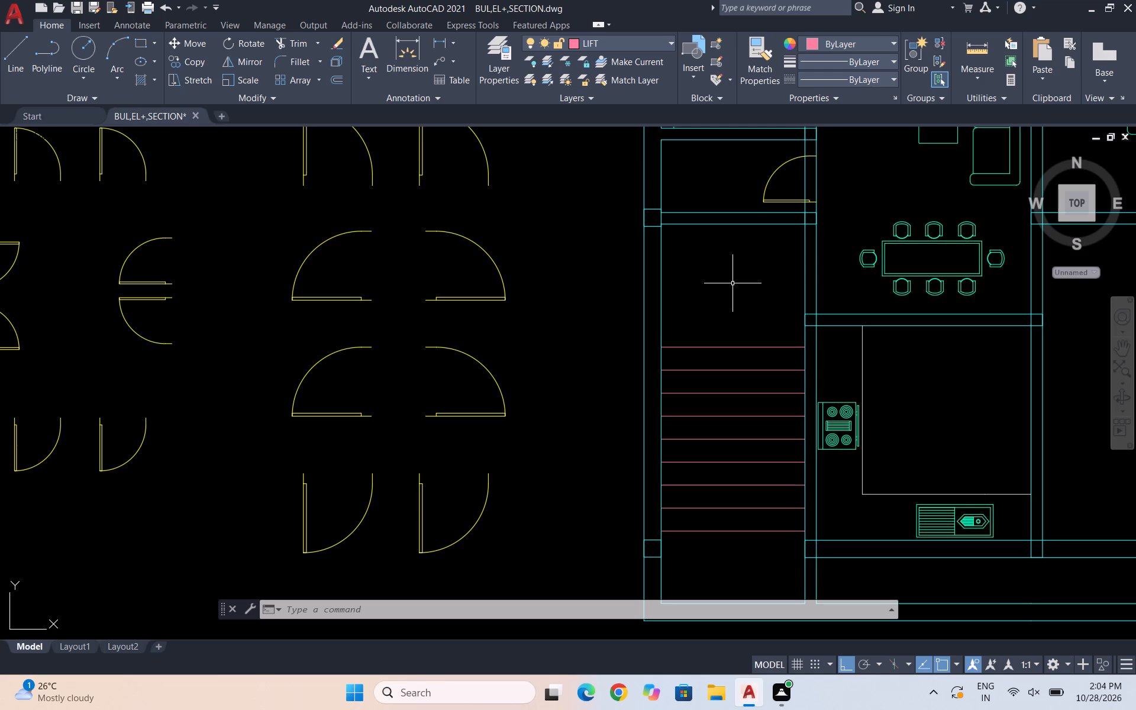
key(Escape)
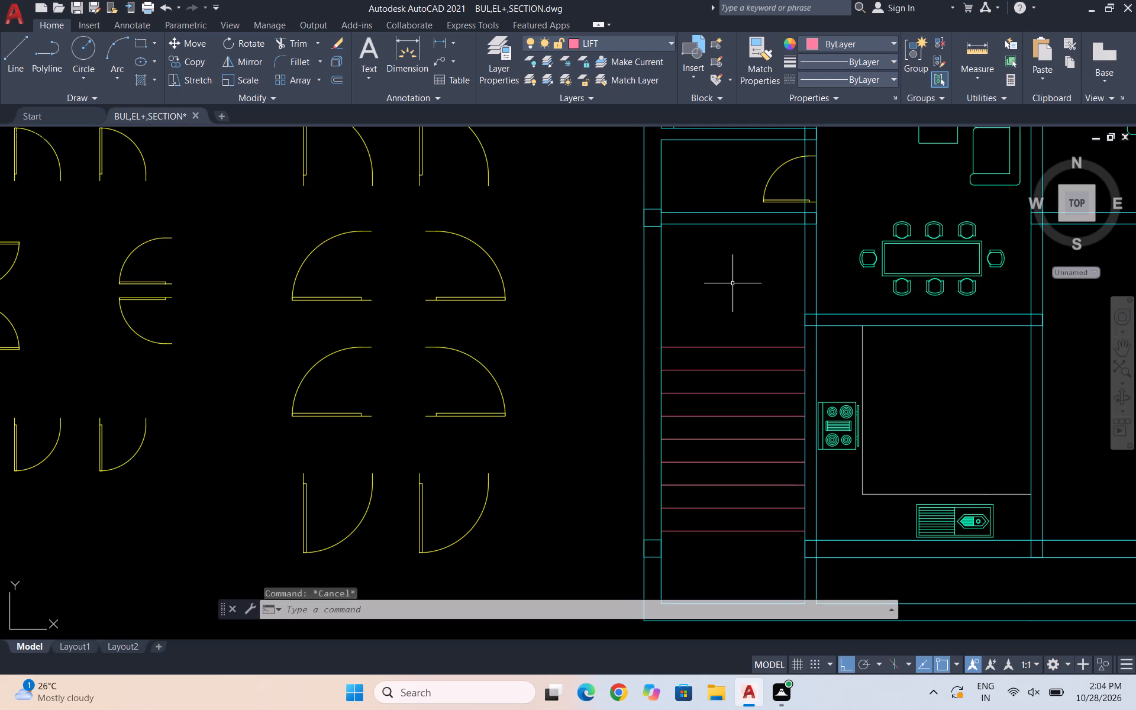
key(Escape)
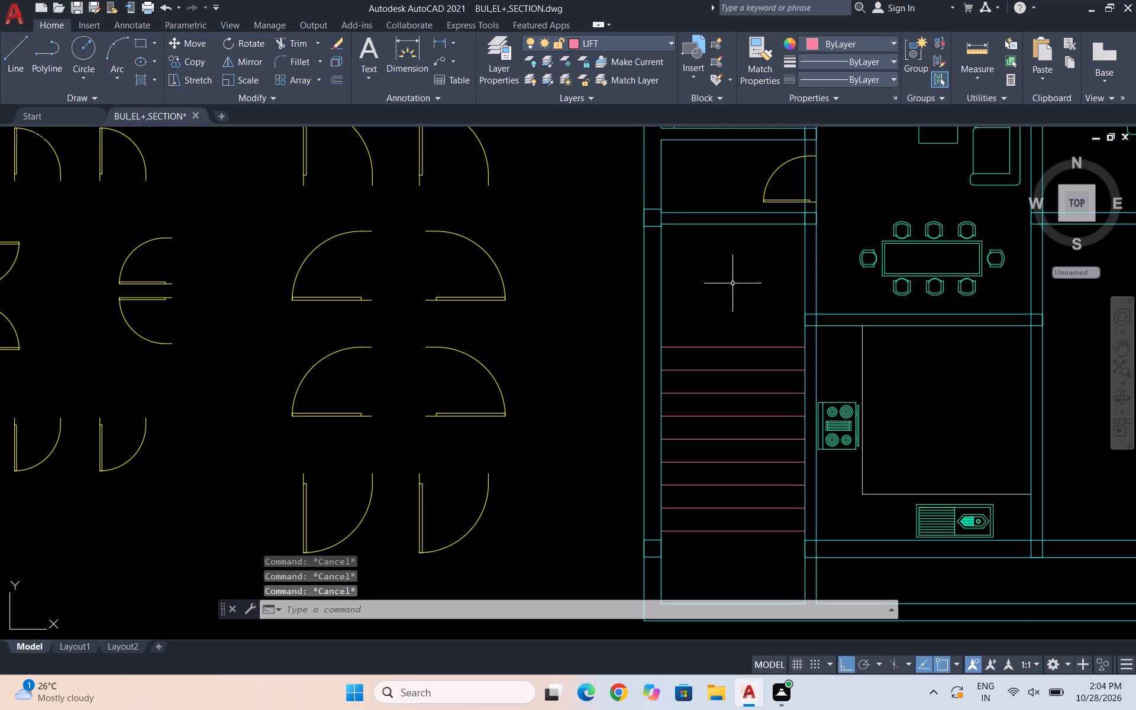
Draw a vertical centre line through the staircase from the midpoint of the lowest tread to the midpoint of the top tread.
key(l)
key(Return)
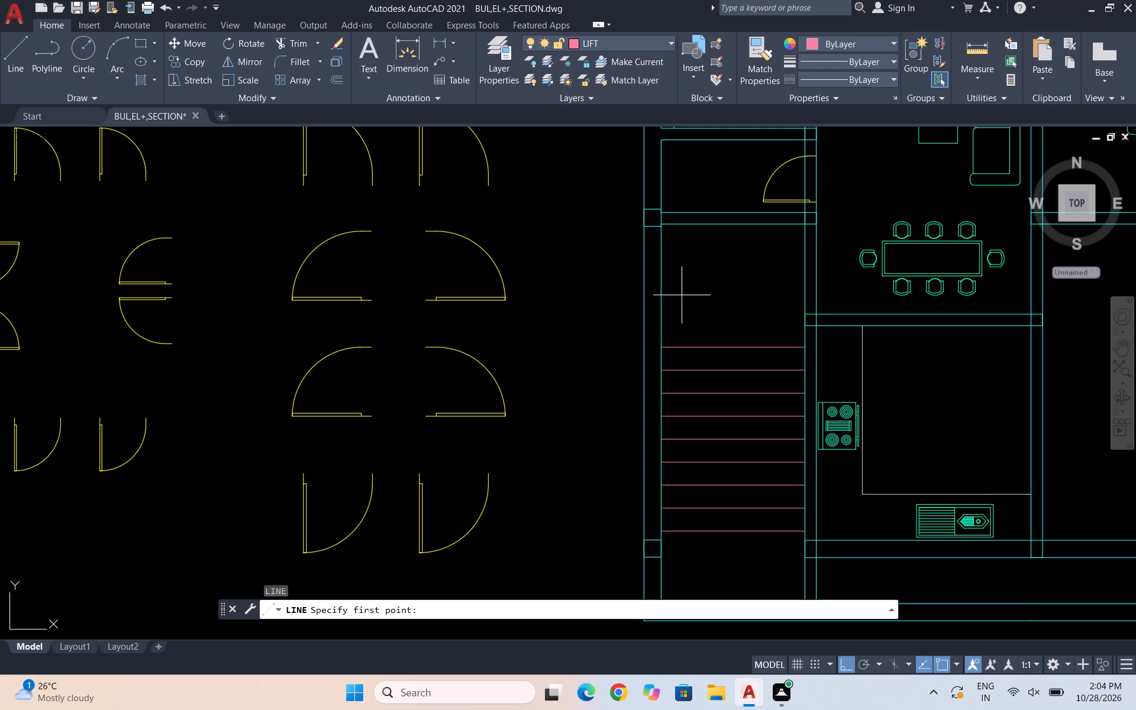
click(737, 529)
click(735, 347)
key(Escape)
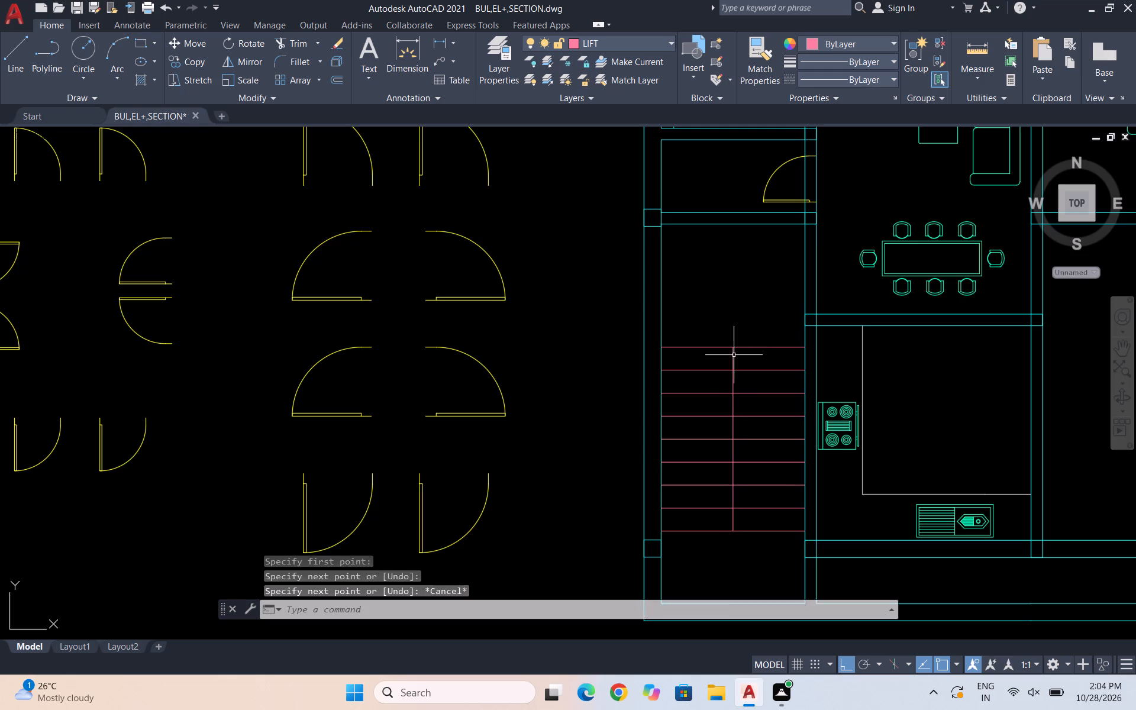
Copy the staircase's vertical centre line a short, roughly equal distance to its left and to its right.
scroll(731, 357, up, 4)
click(776, 362)
click(643, 340)
scroll(669, 338, down, 2)
scroll(712, 373, down, 1)
text(CO)
key(Return)
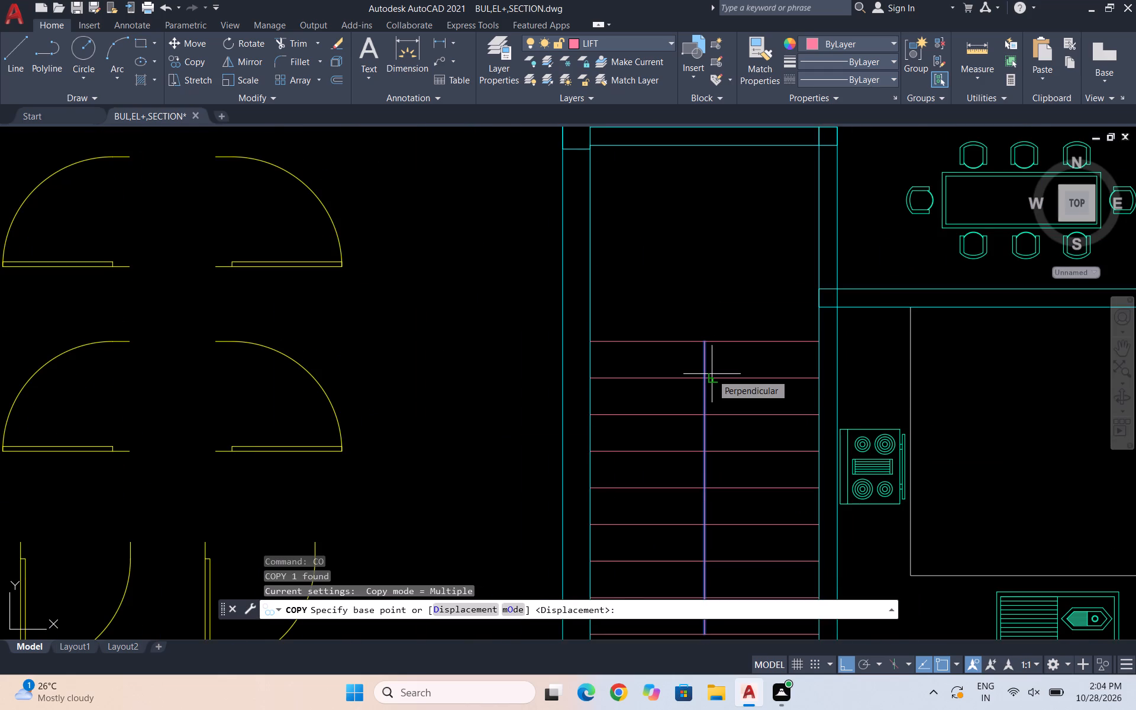
scroll(700, 363, up, 1)
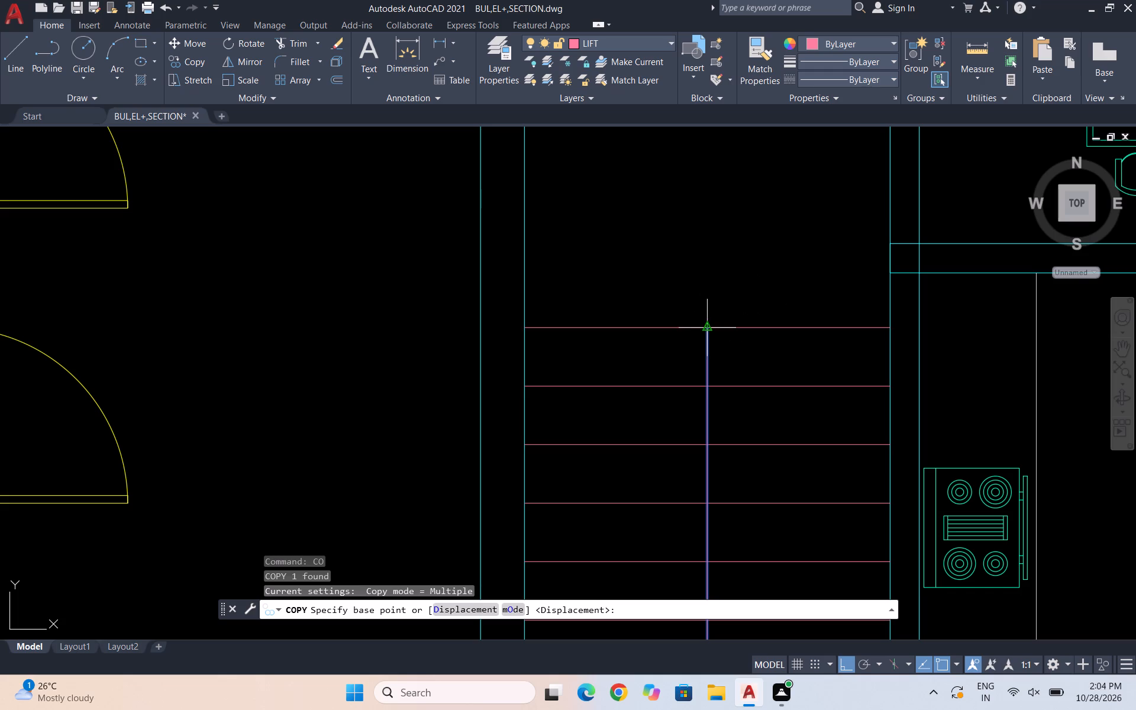
click(708, 328)
click(675, 330)
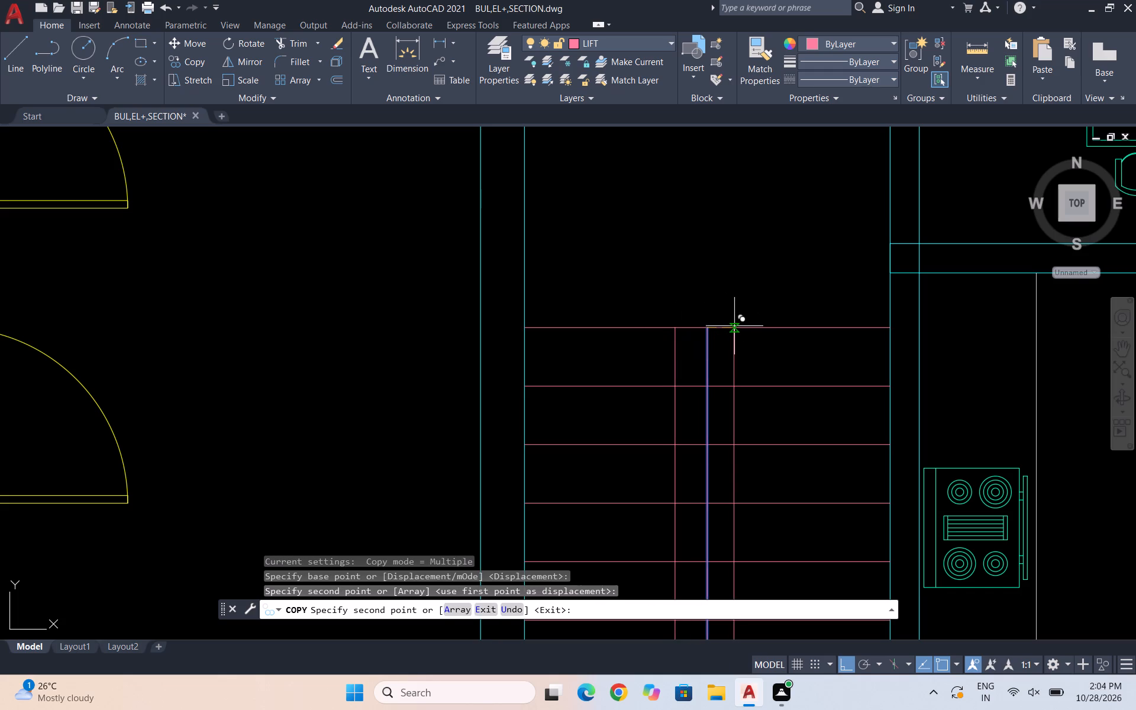
click(741, 326)
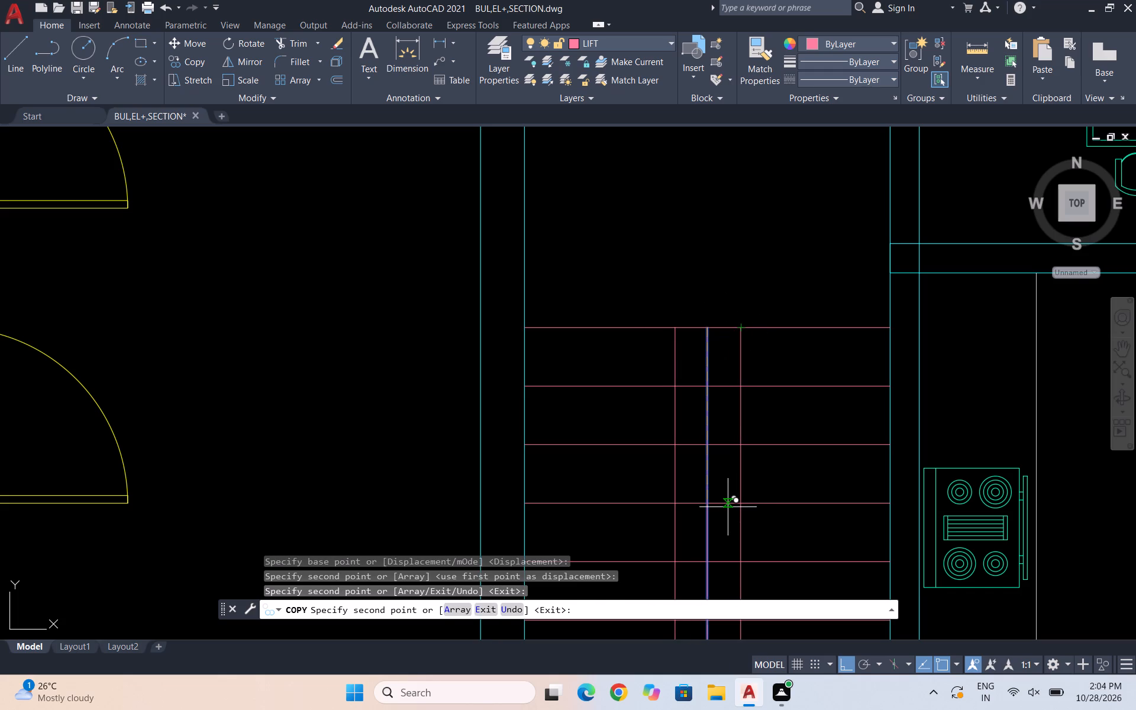
key(Escape)
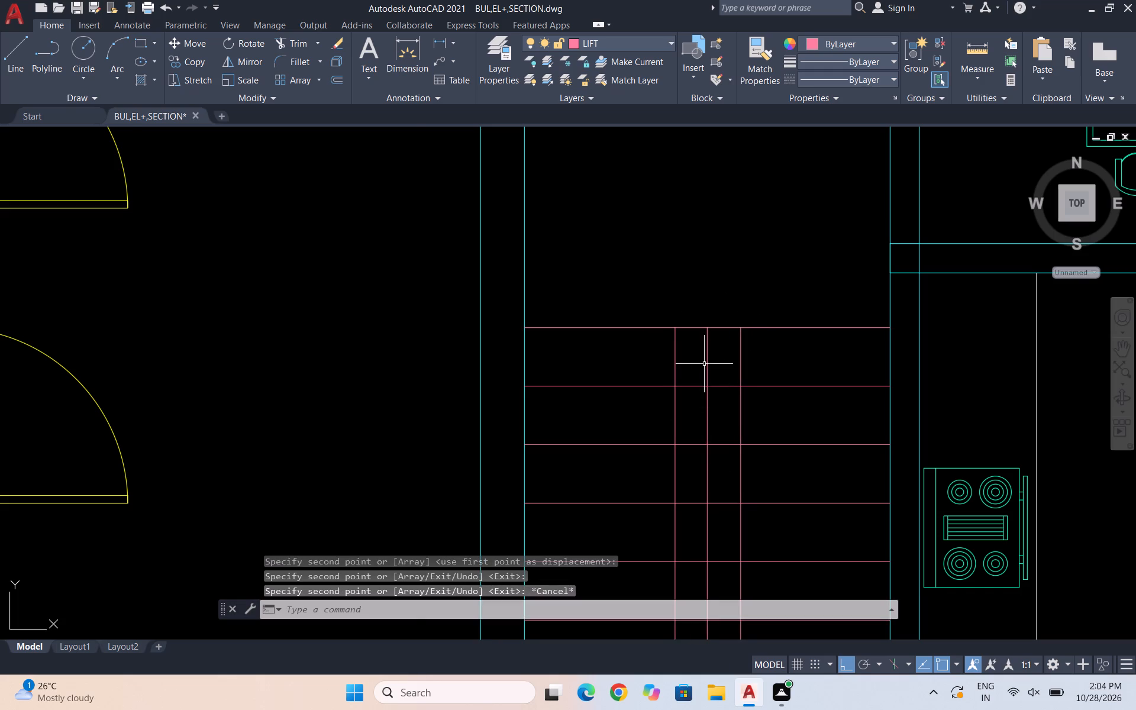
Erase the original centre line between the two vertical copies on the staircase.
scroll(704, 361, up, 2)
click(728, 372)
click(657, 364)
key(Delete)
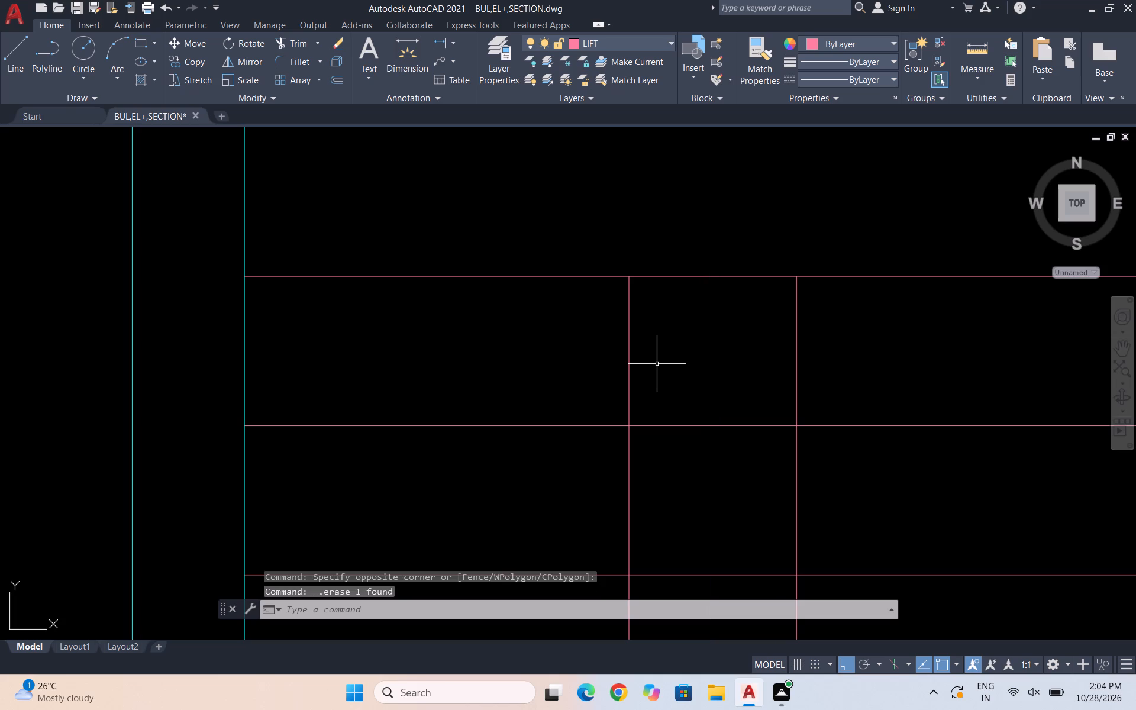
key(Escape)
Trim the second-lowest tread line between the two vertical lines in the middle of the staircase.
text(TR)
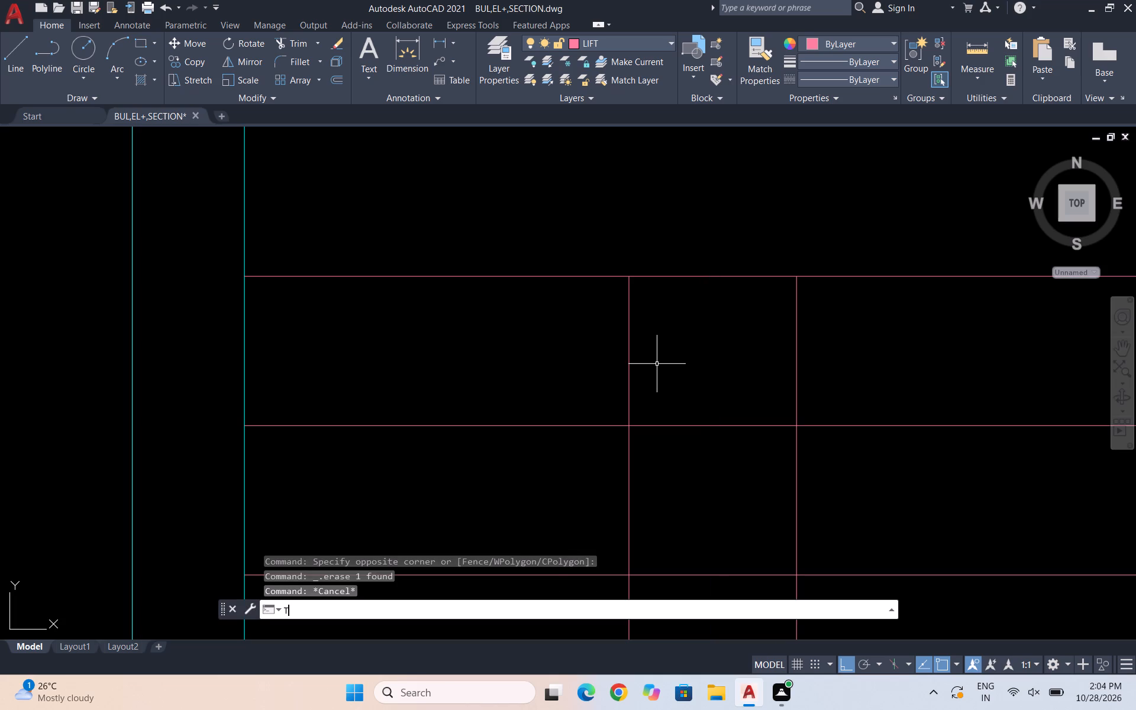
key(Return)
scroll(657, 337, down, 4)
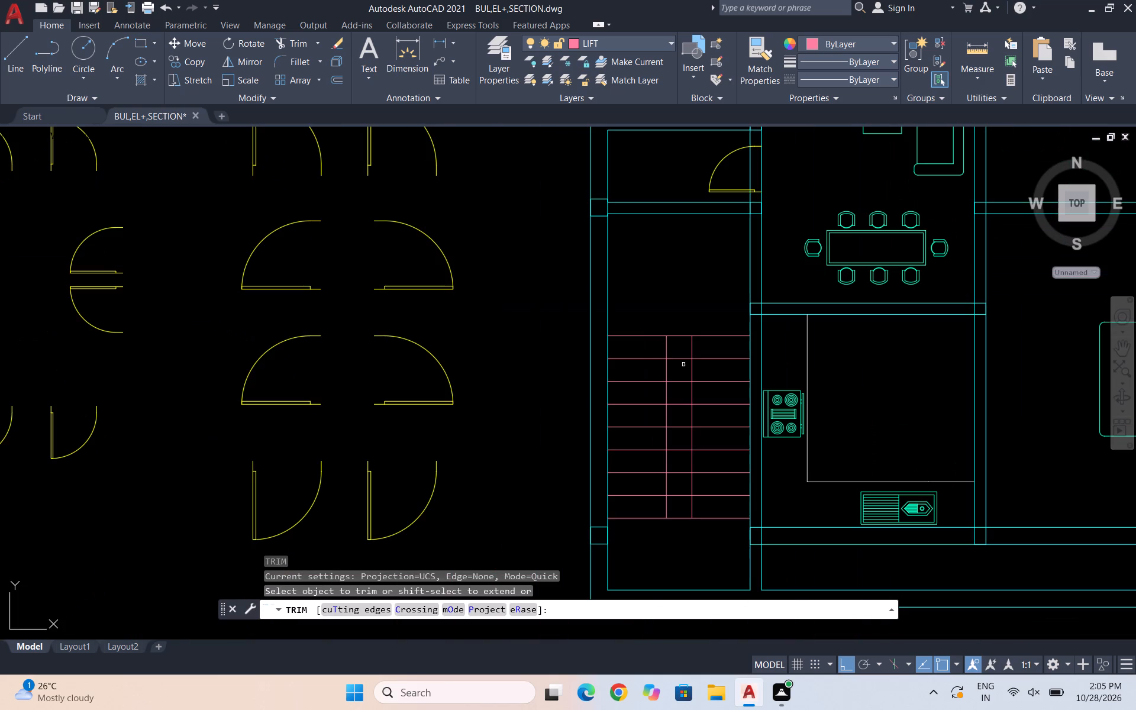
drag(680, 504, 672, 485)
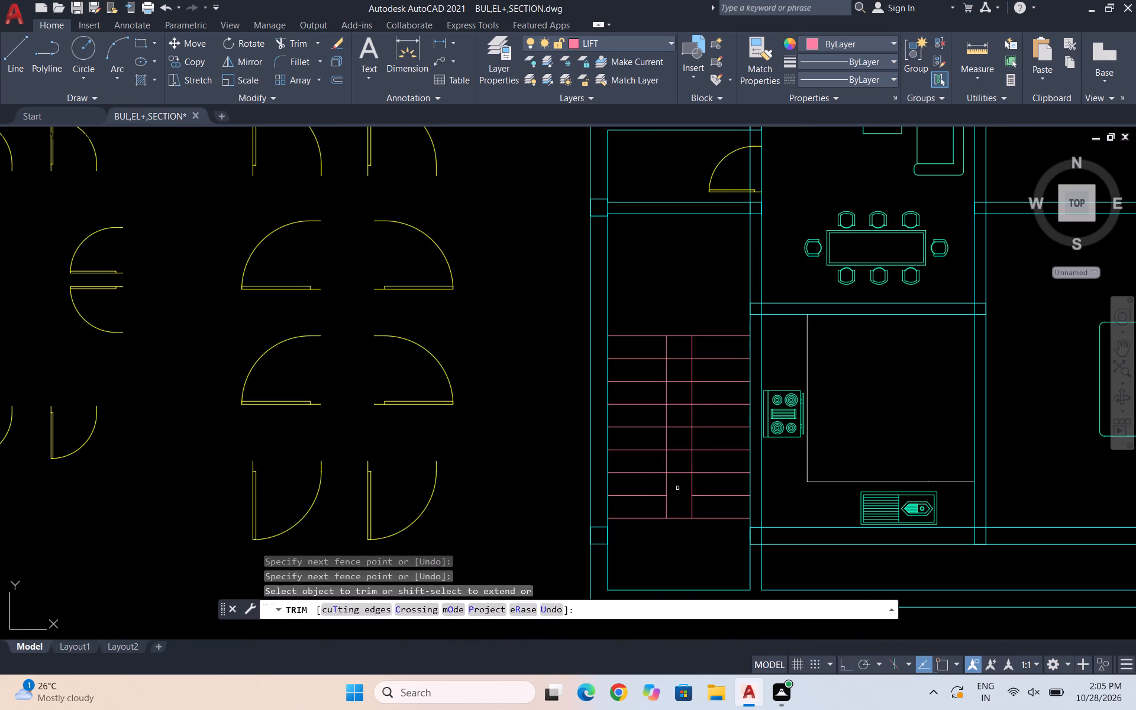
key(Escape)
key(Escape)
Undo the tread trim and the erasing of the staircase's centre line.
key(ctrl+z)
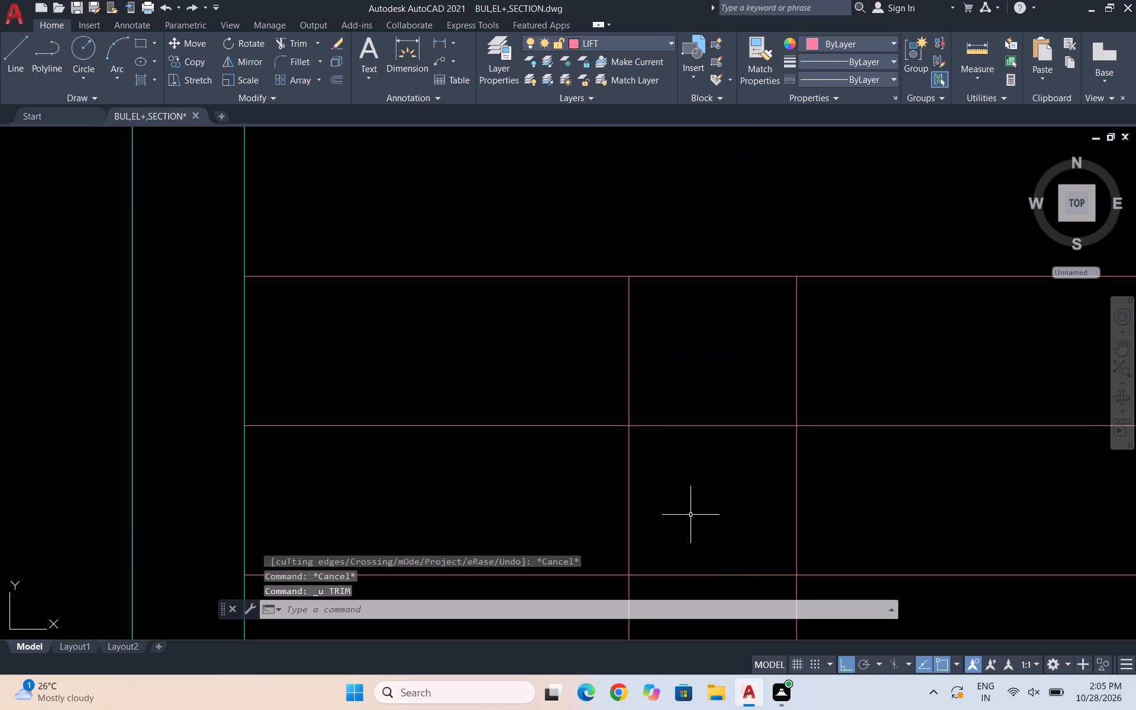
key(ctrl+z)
Move the left of the staircase's three middle vertical lines a short distance right, closer to the centre line.
scroll(728, 443, down, 1)
drag(676, 389, 671, 386)
click(619, 381)
key(m)
key(Return)
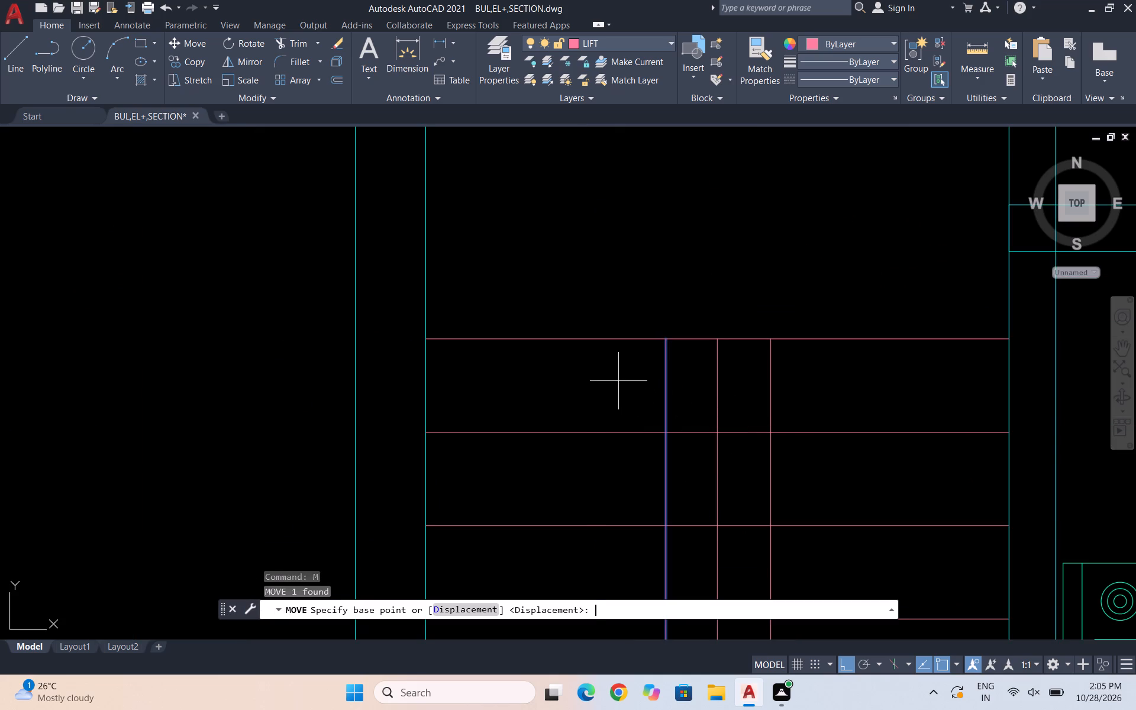
click(667, 335)
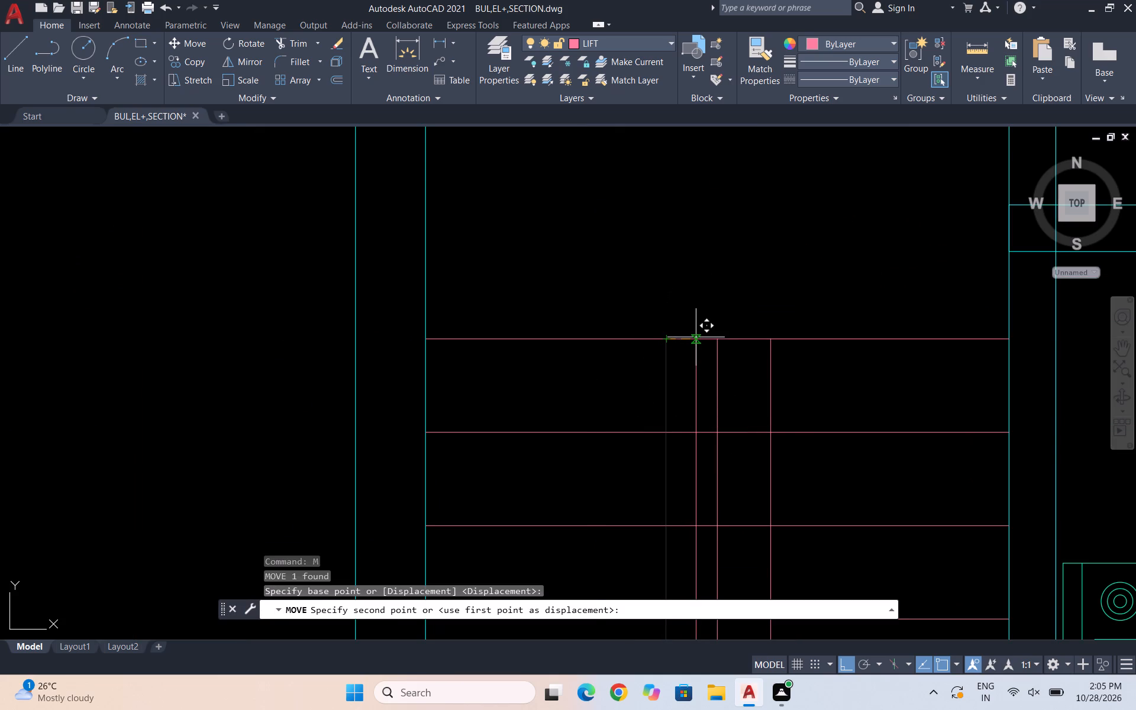
click(684, 337)
key(Escape)
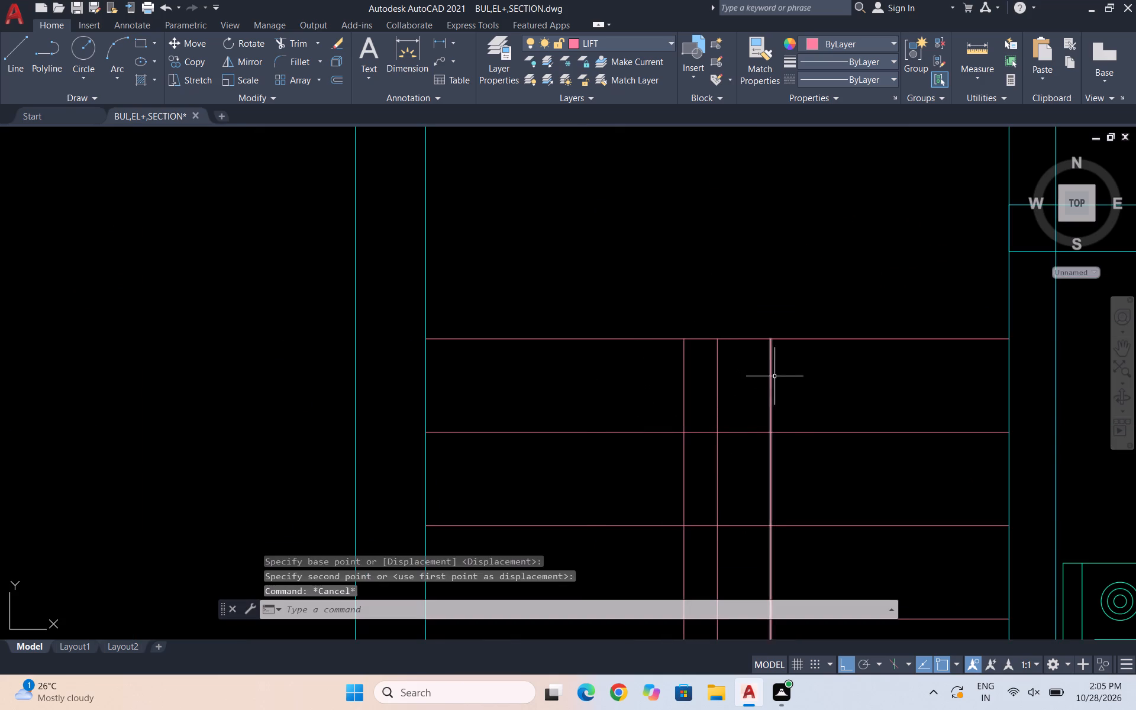
Move the right of the staircase's three middle vertical lines left, roughly halfway toward the centre line.
drag(779, 380, 768, 375)
click(738, 367)
key(m)
key(Return)
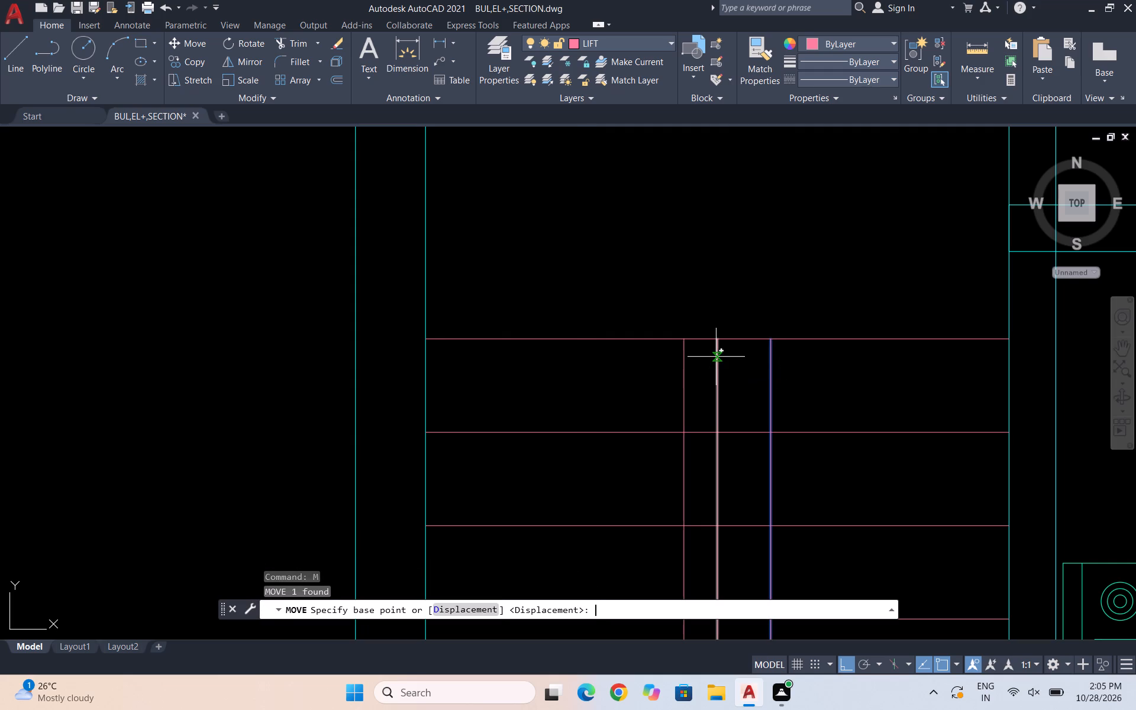
scroll(756, 328, up, 2)
click(790, 354)
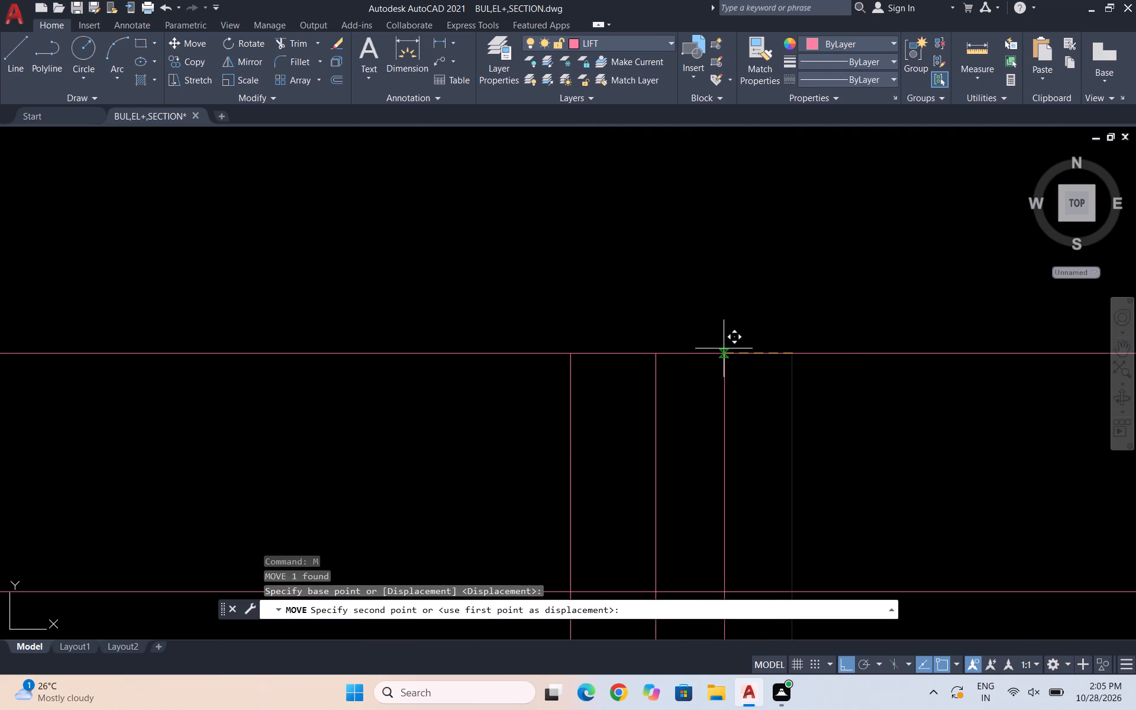
click(719, 358)
key(Escape)
Erase the staircase's centre line between the two outer vertical divider lines.
drag(666, 431, 659, 431)
click(638, 426)
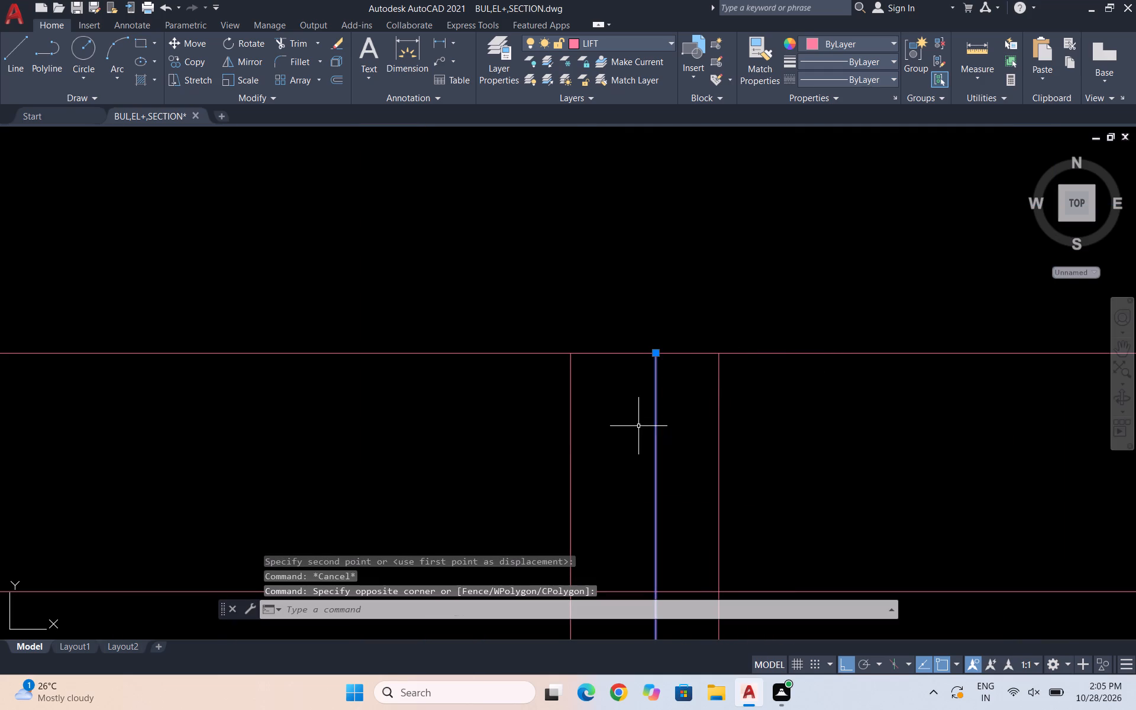
key(Delete)
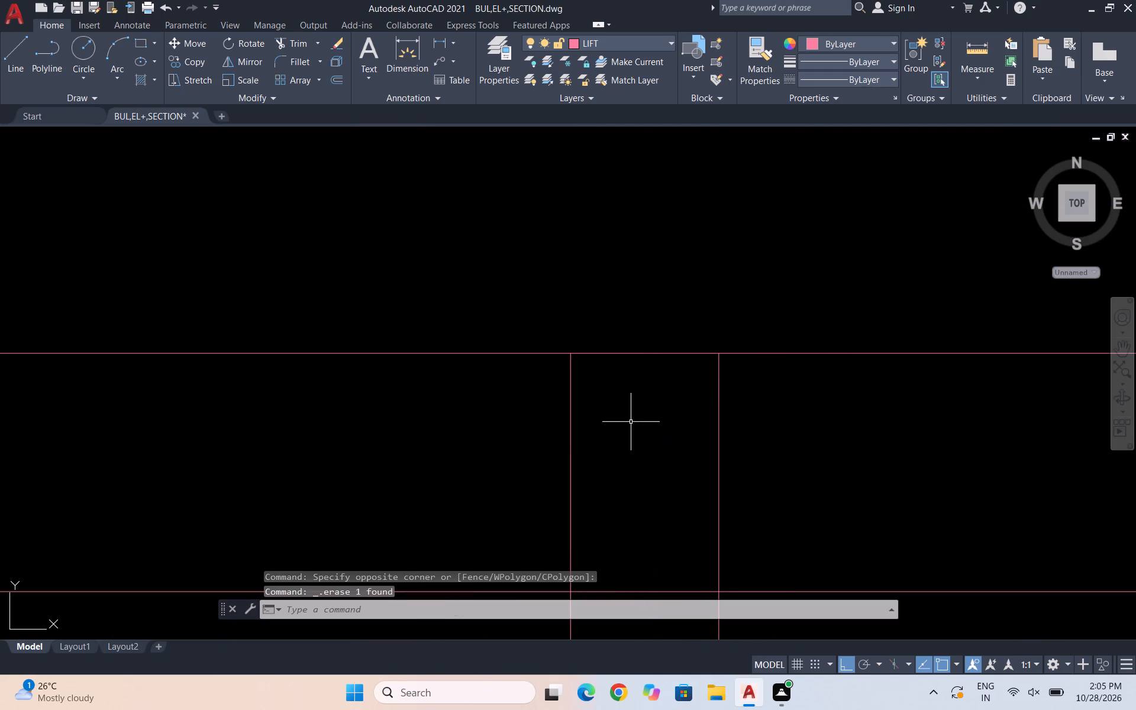
key(Escape)
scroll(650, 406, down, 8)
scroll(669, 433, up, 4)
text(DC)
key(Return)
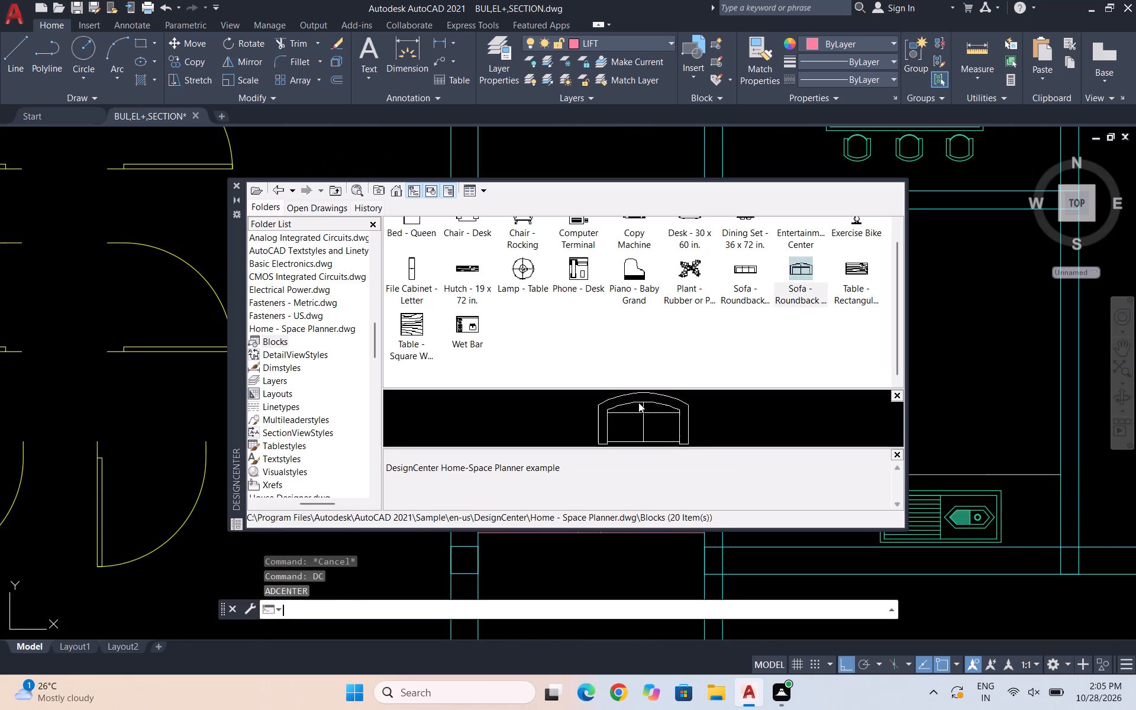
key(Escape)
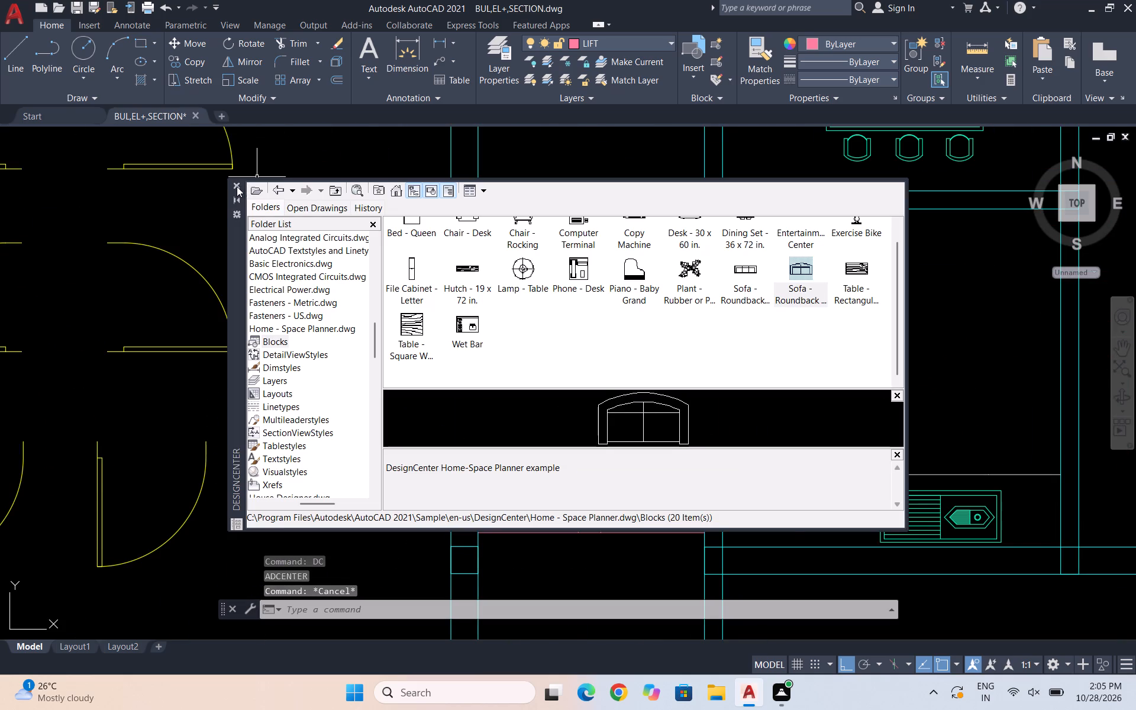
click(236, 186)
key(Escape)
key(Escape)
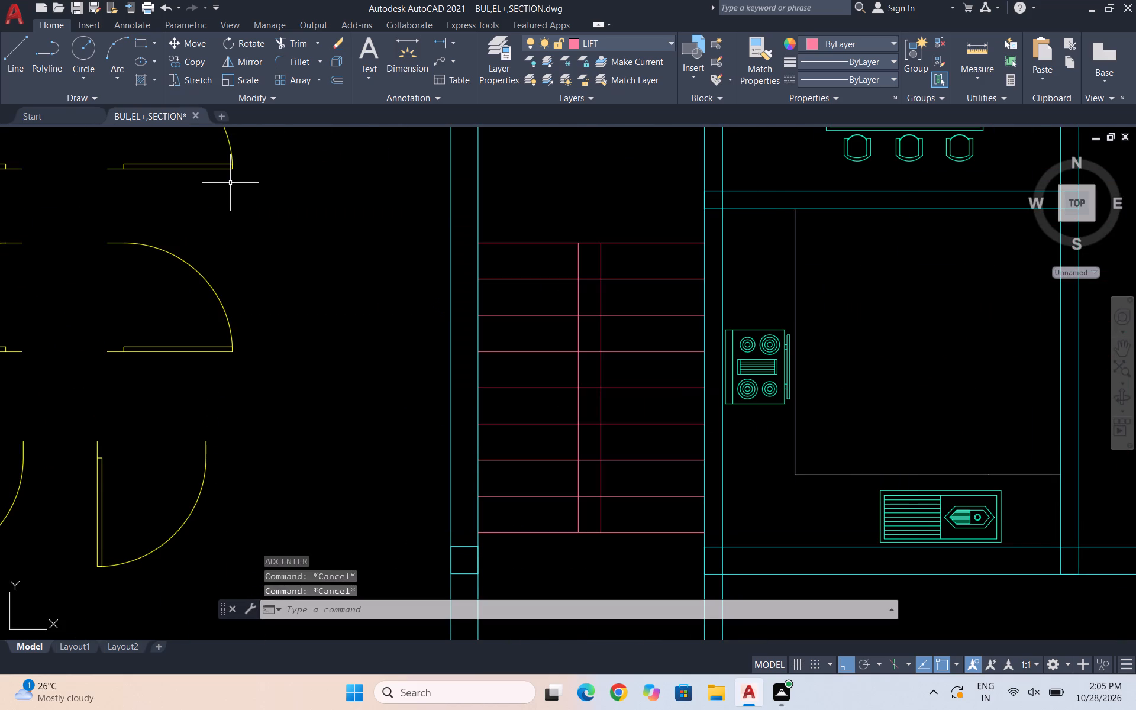
Trim the seven intermediate tread lines between the staircase's two vertical divider lines, keeping the top and bottom lines whole.
text(TR)
key(Return)
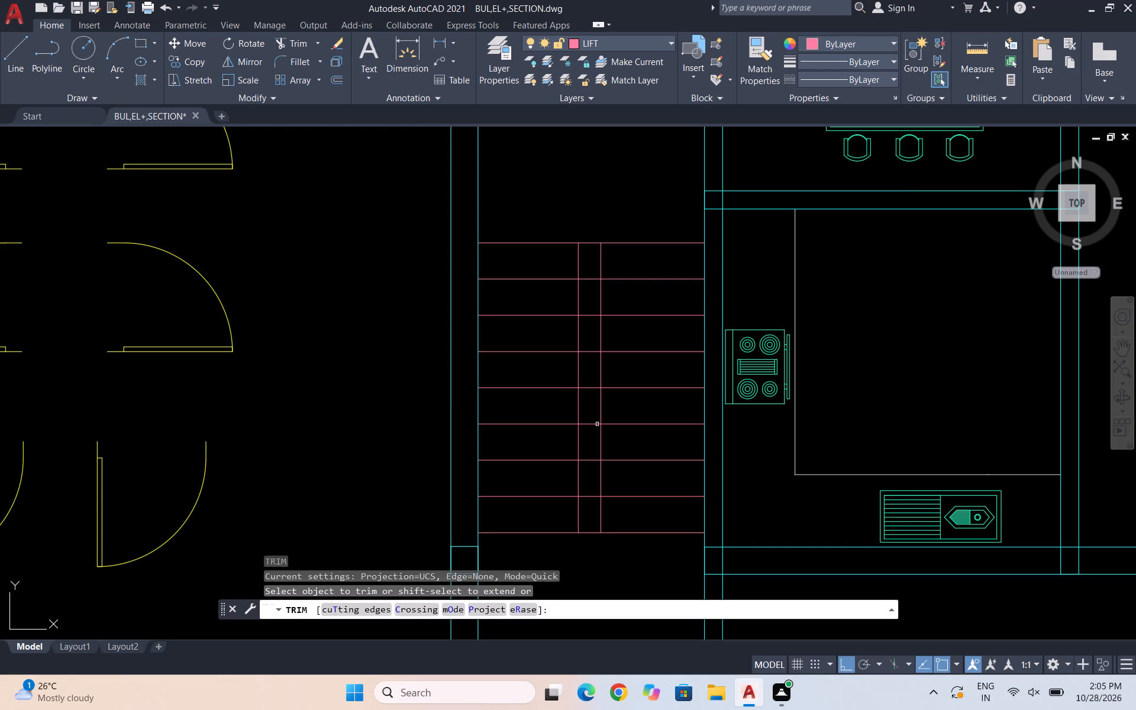
drag(590, 502, 600, 456)
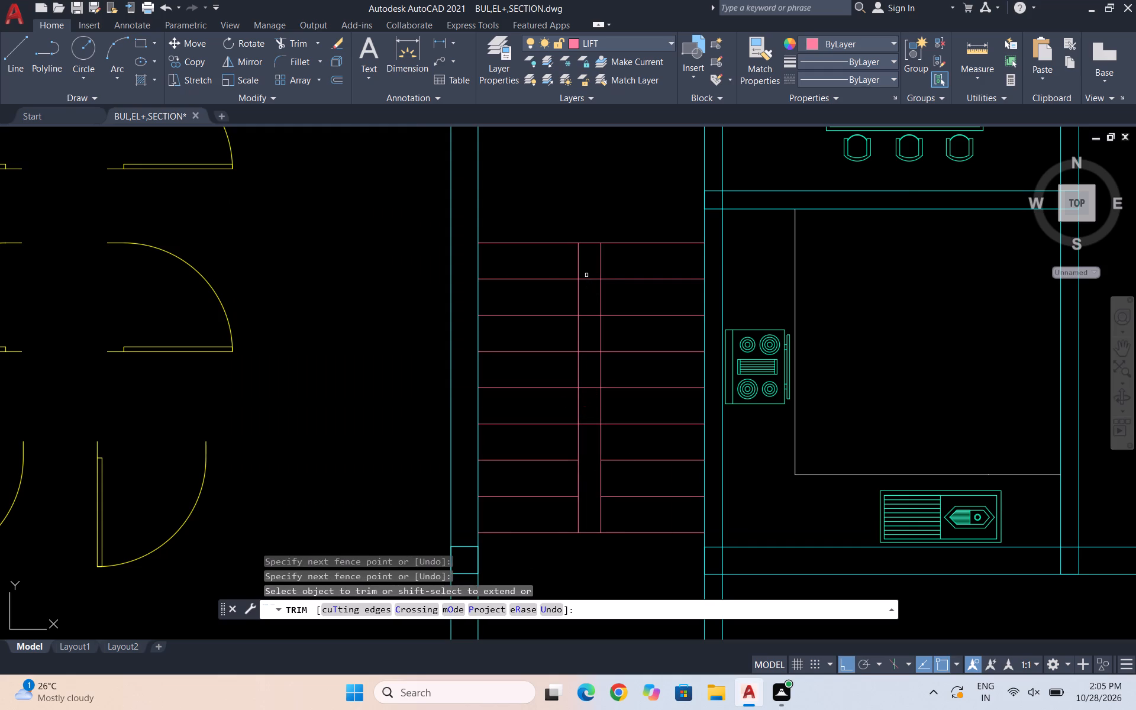
drag(586, 272, 589, 436)
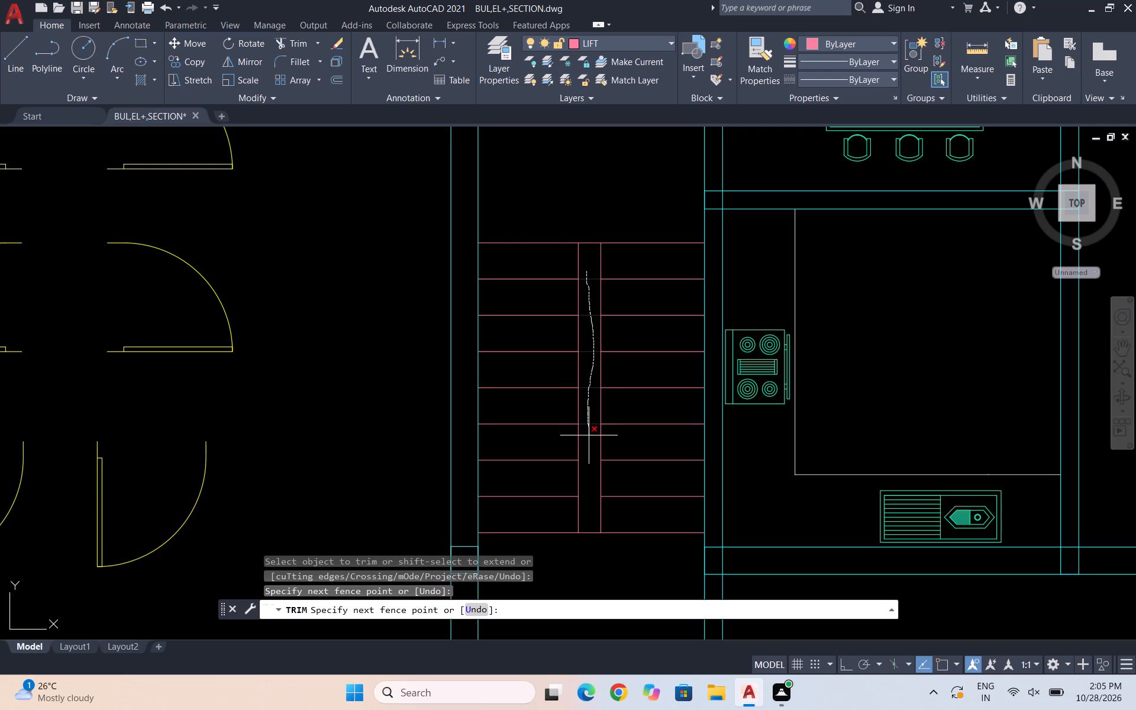
drag(589, 436, 593, 516)
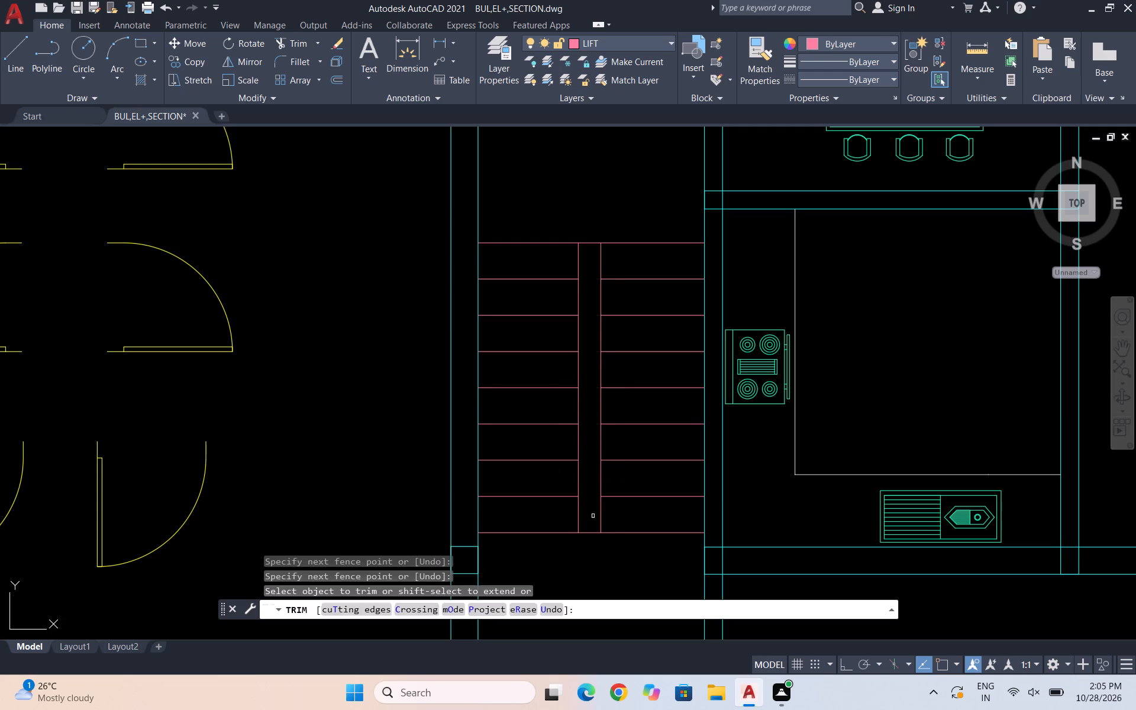
key(Escape)
key(Escape)
scroll(575, 358, down, 3)
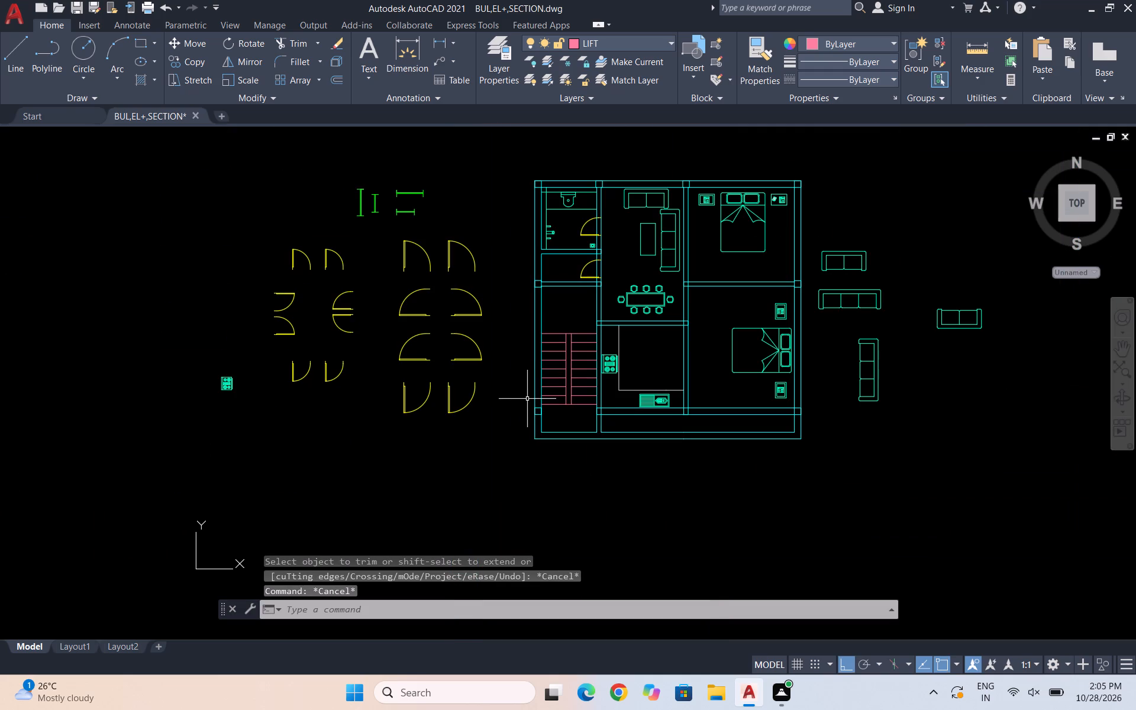
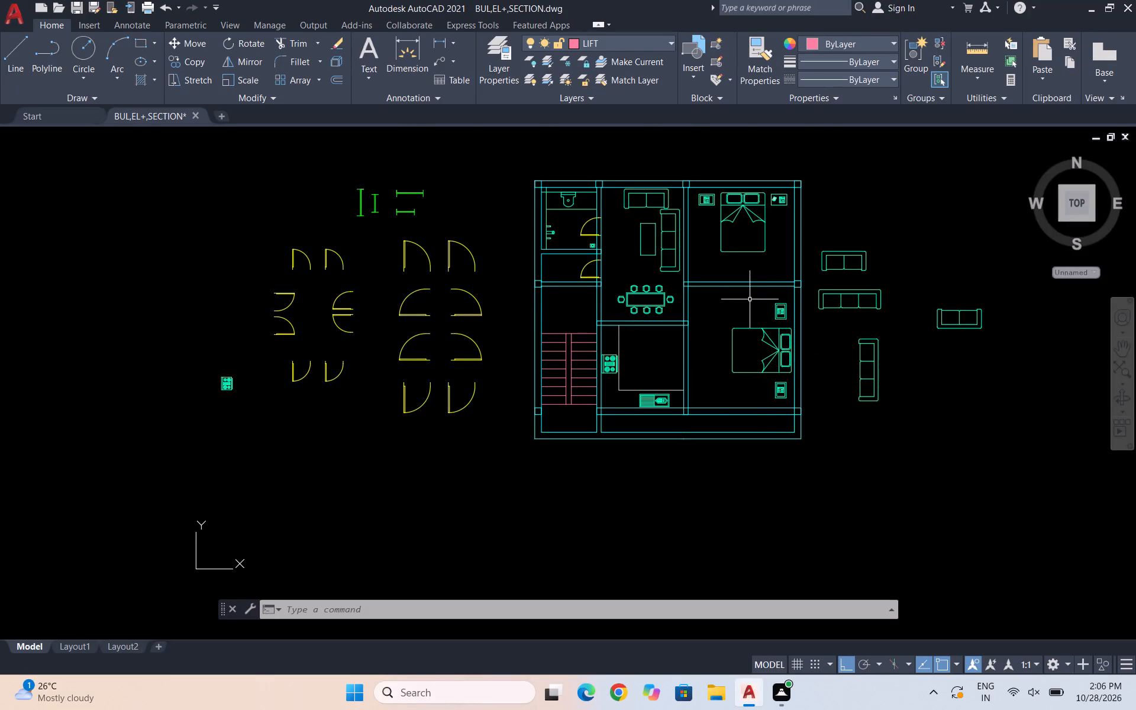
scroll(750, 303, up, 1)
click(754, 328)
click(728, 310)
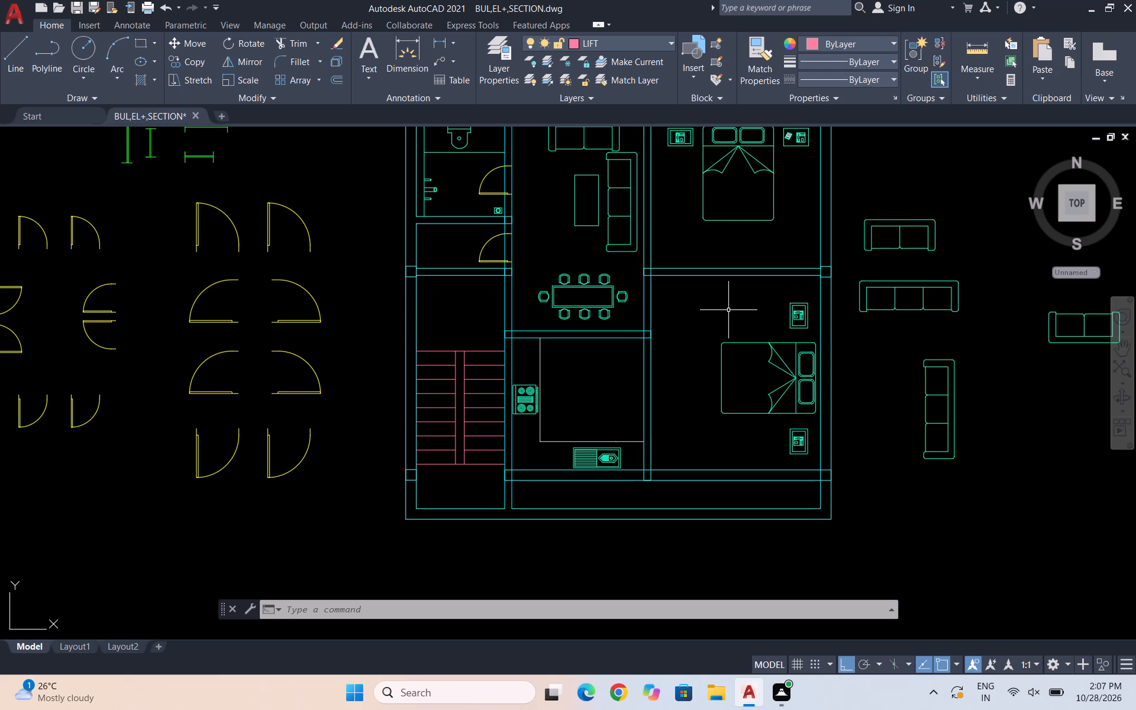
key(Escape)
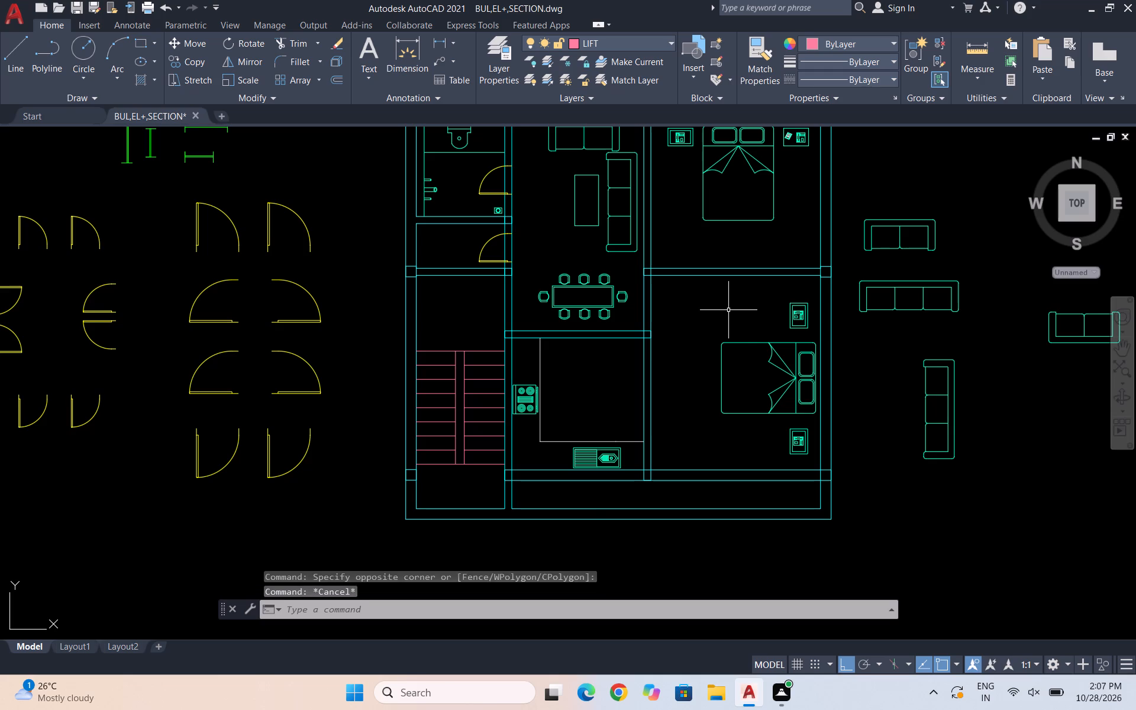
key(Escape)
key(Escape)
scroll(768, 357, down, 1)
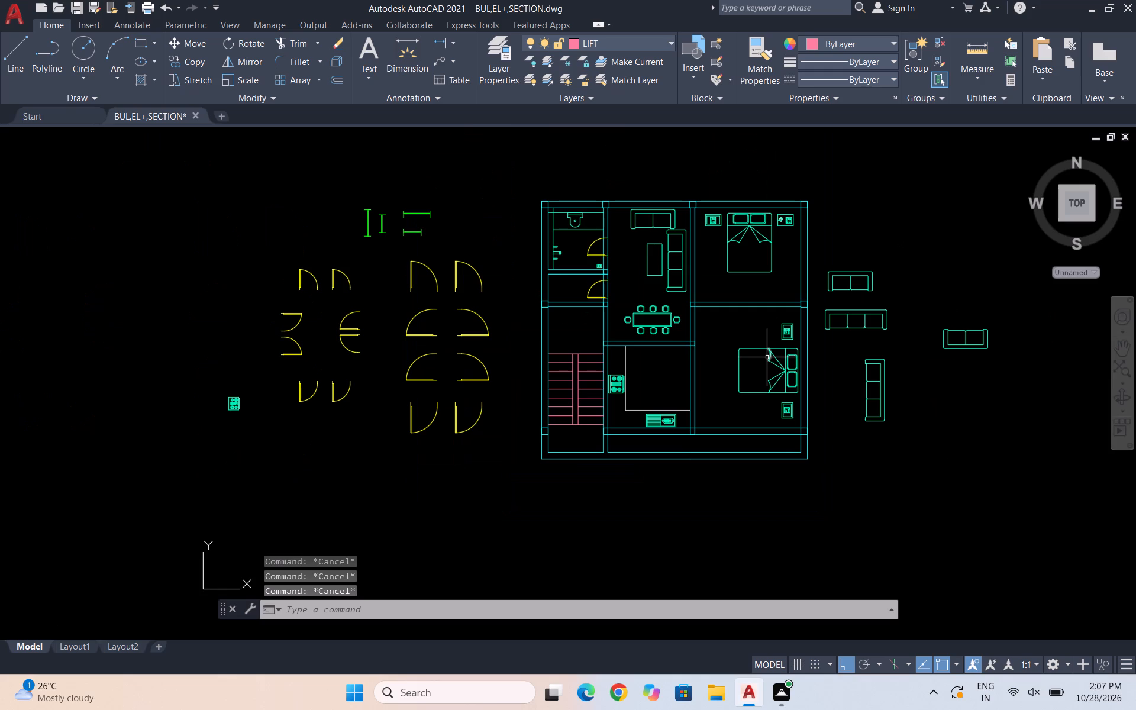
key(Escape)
Copy the upper large right-swinging door with a horizontal leaf into the lower bedroom's wall beside the dining table, just below the bedroom partition.
scroll(418, 336, up, 2)
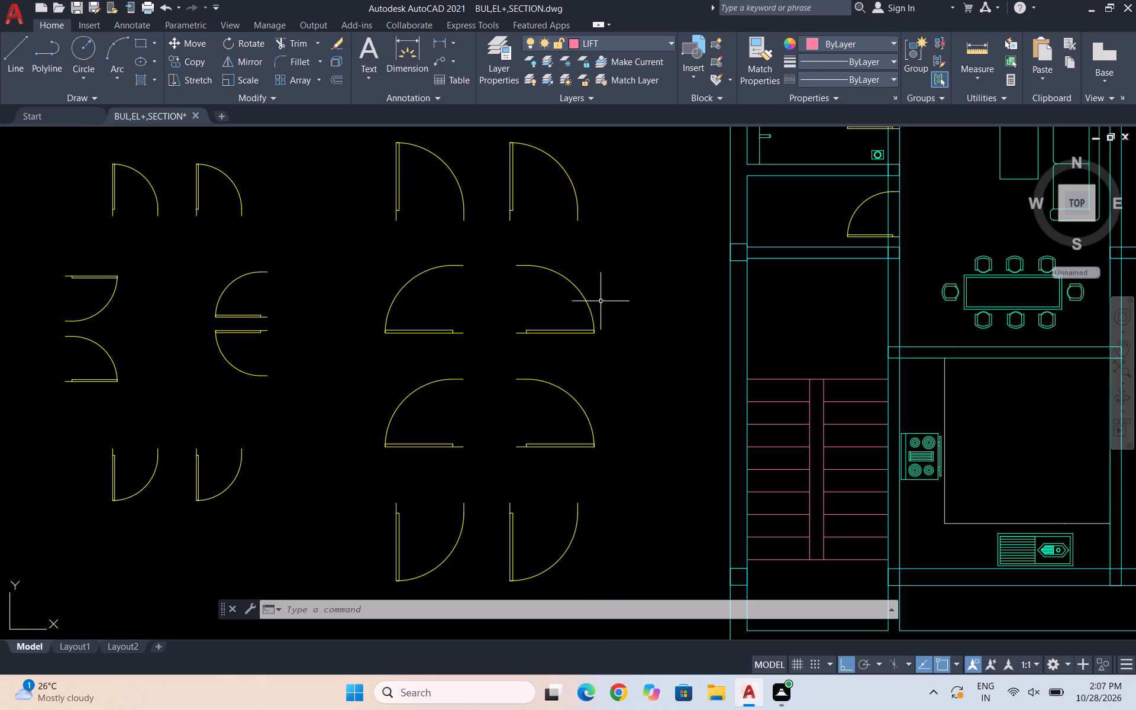
scroll(583, 298, up, 2)
drag(661, 421, 644, 414)
click(531, 309)
scroll(548, 298, down, 3)
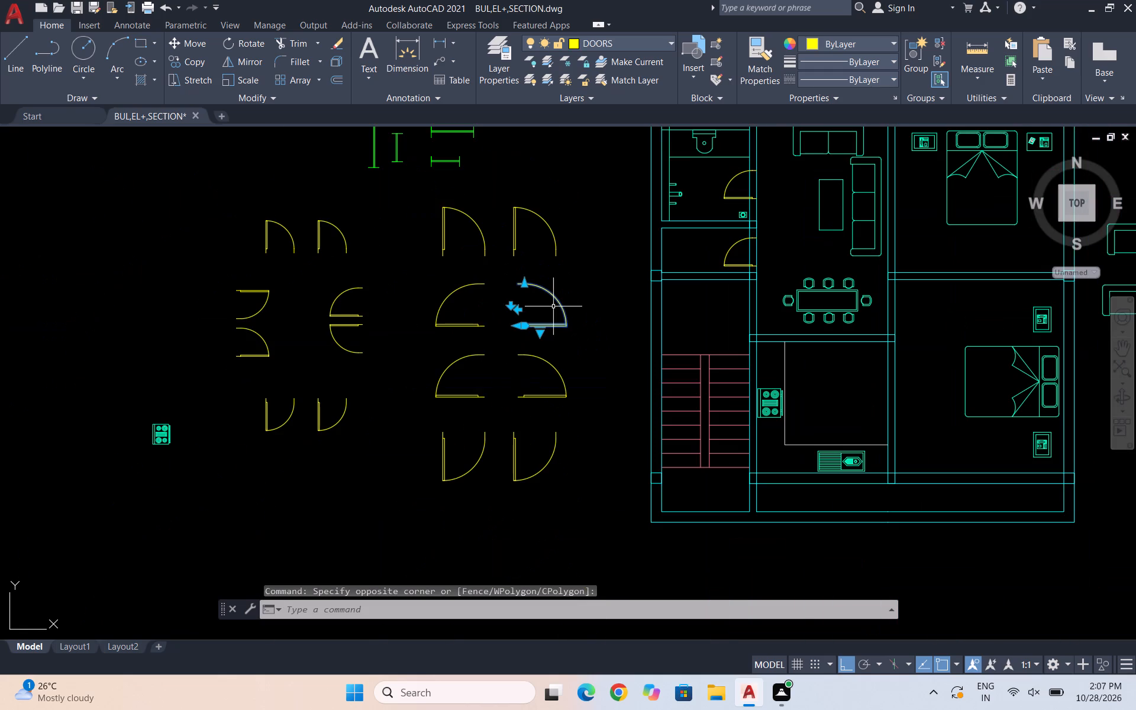
text(CO)
key(Return)
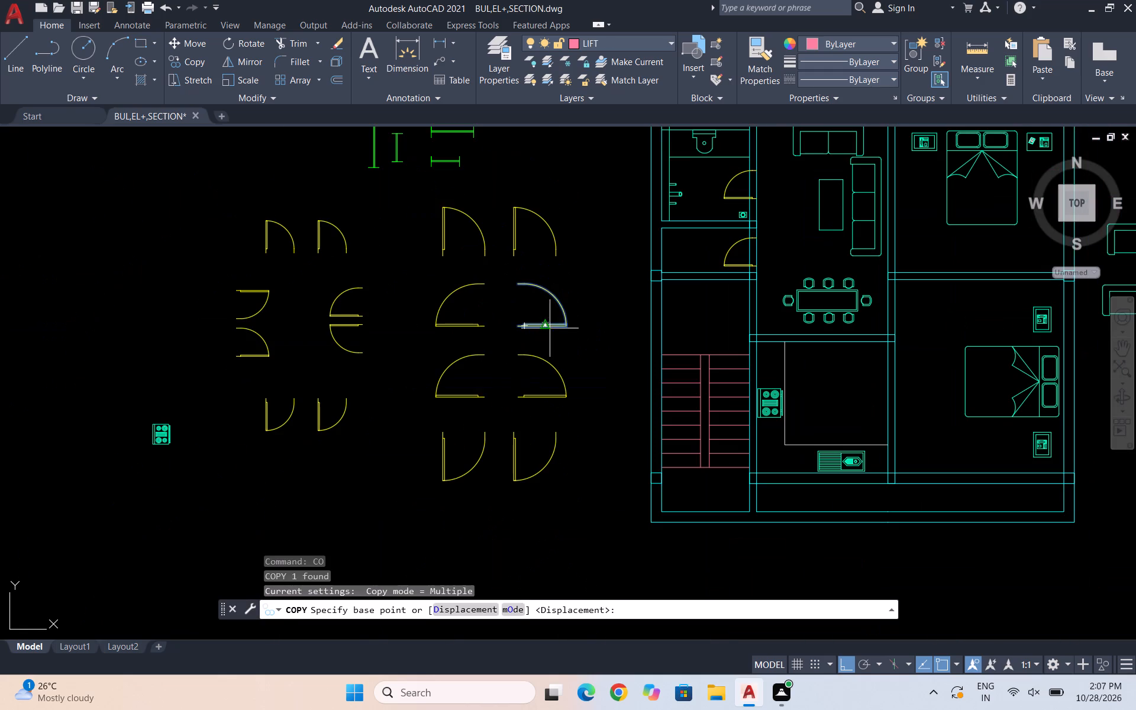
scroll(519, 338, up, 2)
click(509, 311)
scroll(314, 469, down, 3)
scroll(622, 399, up, 3)
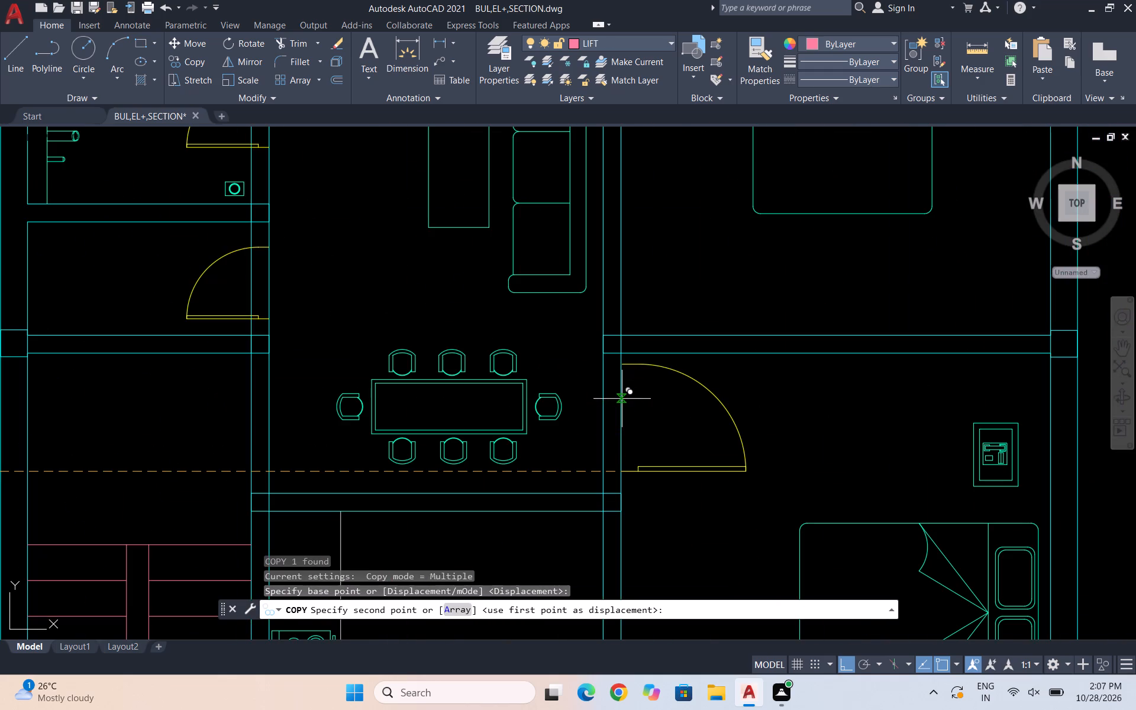
click(601, 473)
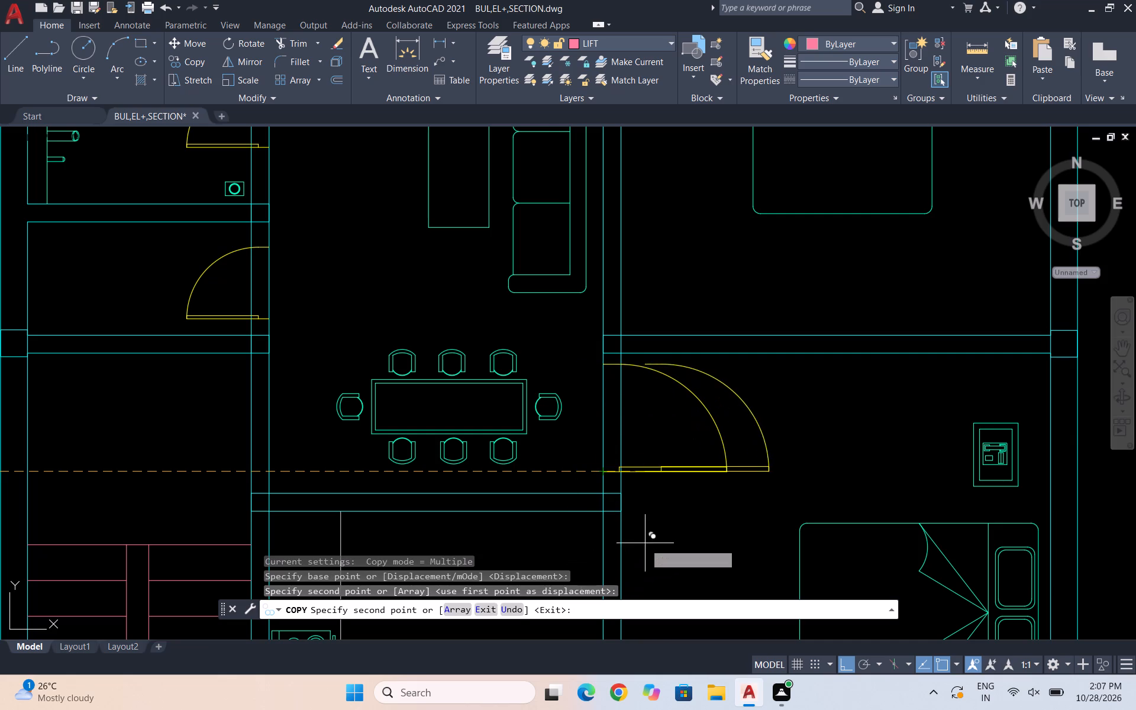
key(Escape)
scroll(743, 460, down, 2)
key(Escape)
scroll(788, 406, down, 1)
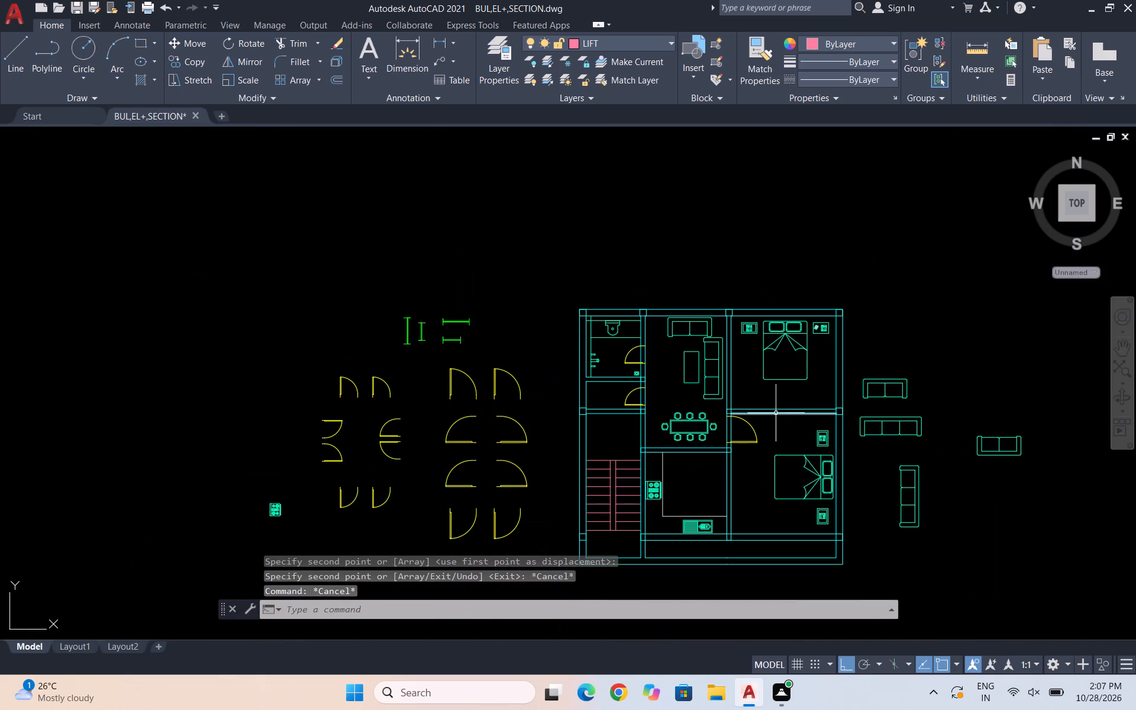
key(Escape)
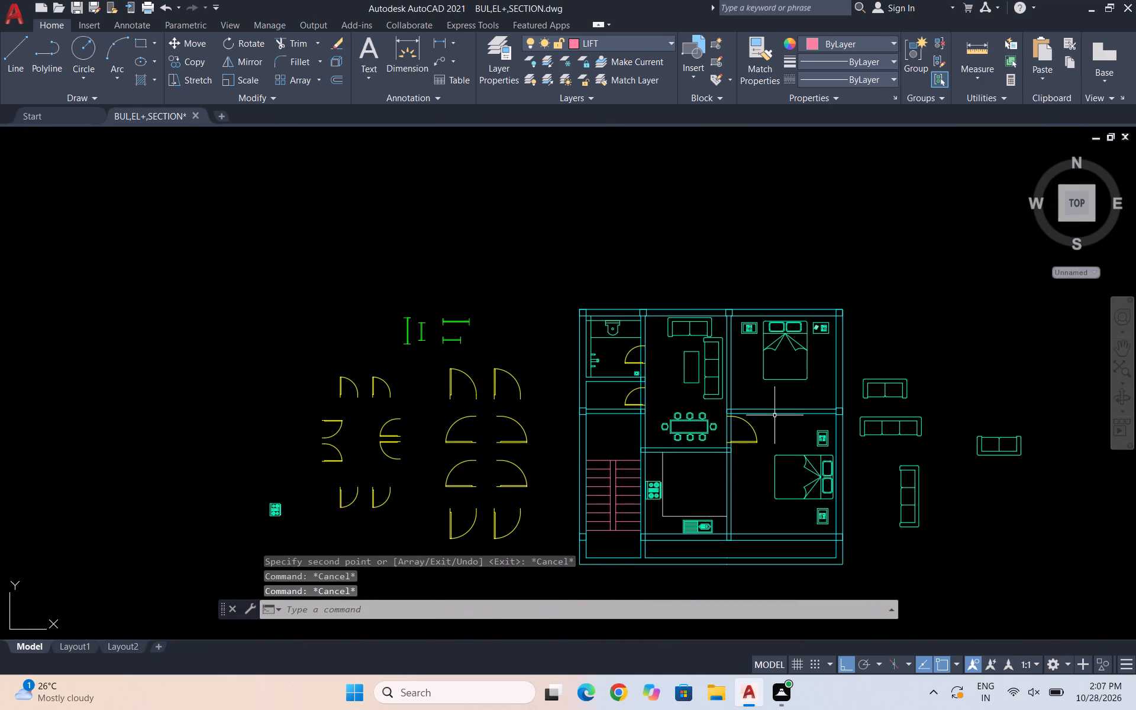
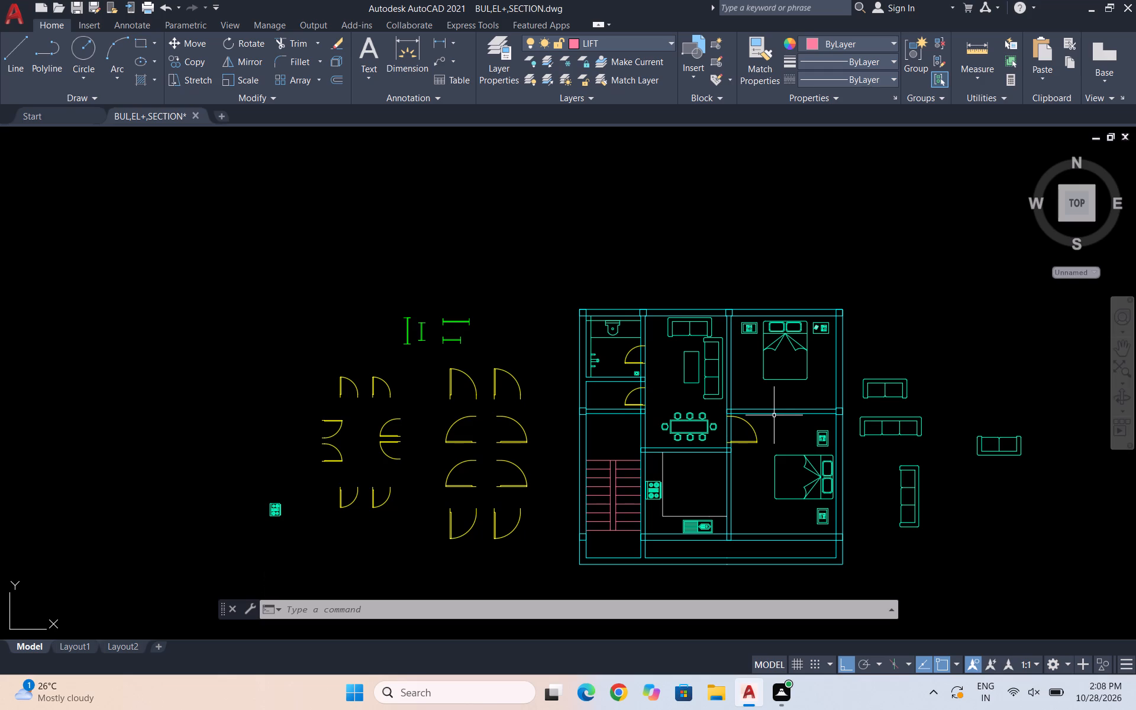
Copy the short horizontal window symbol into the toilet's outer top wall, above the WC.
key(Escape)
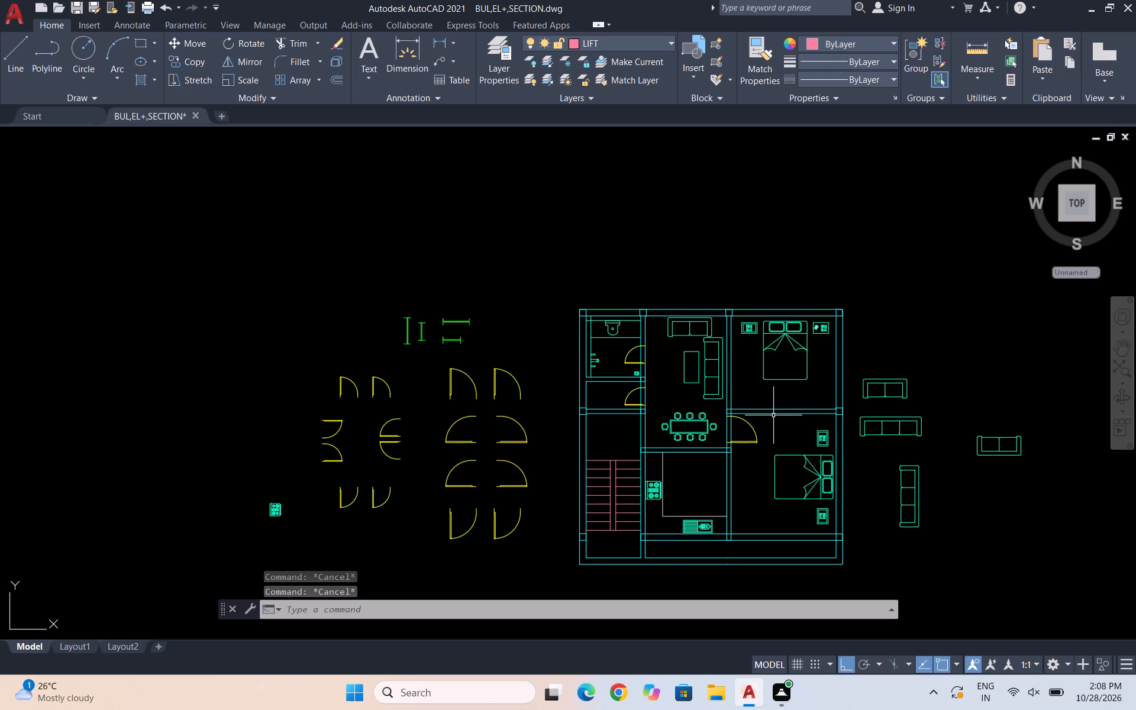
key(Escape)
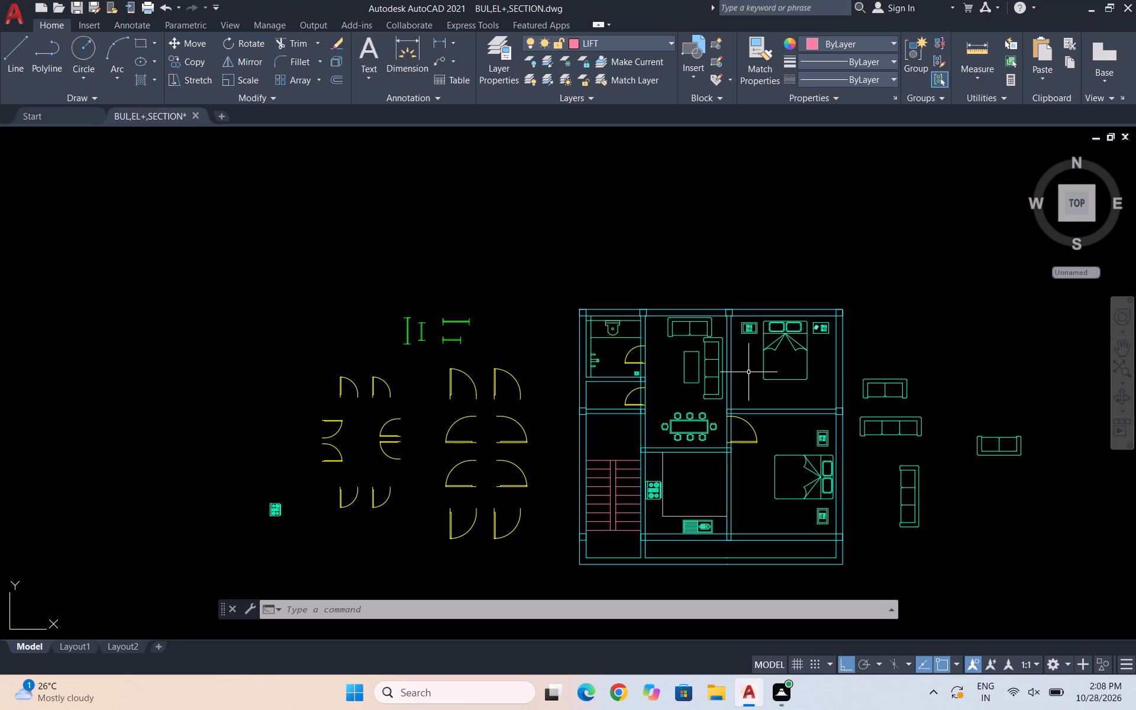
key(Escape)
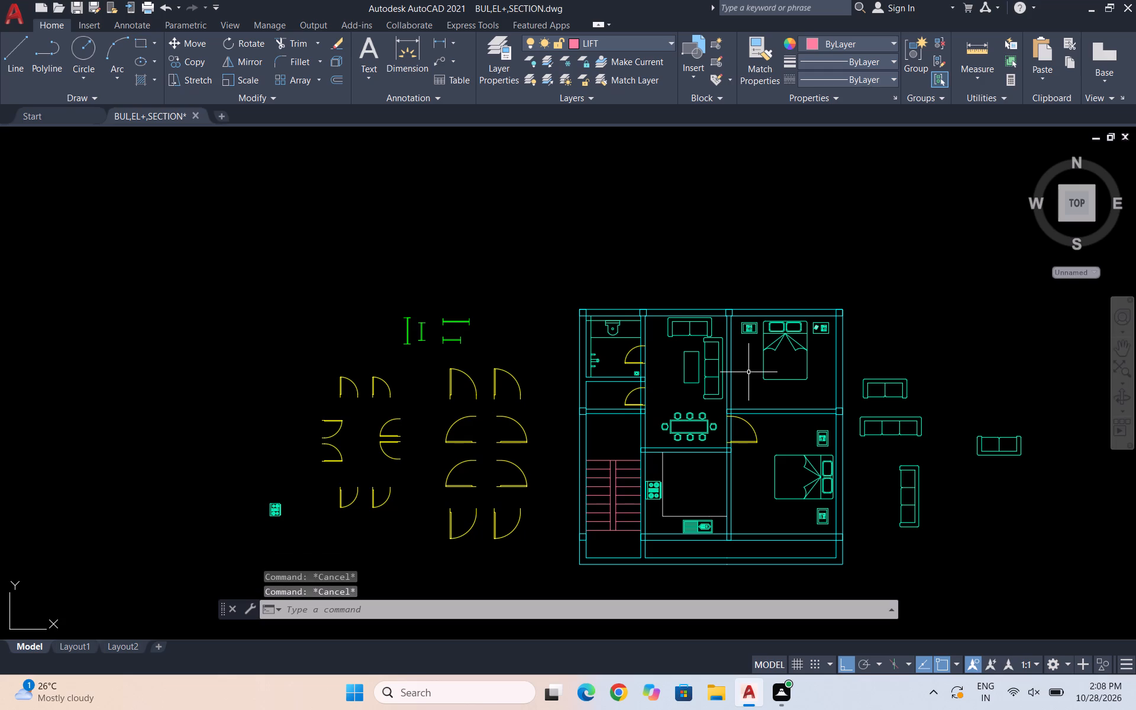
scroll(441, 329, up, 3)
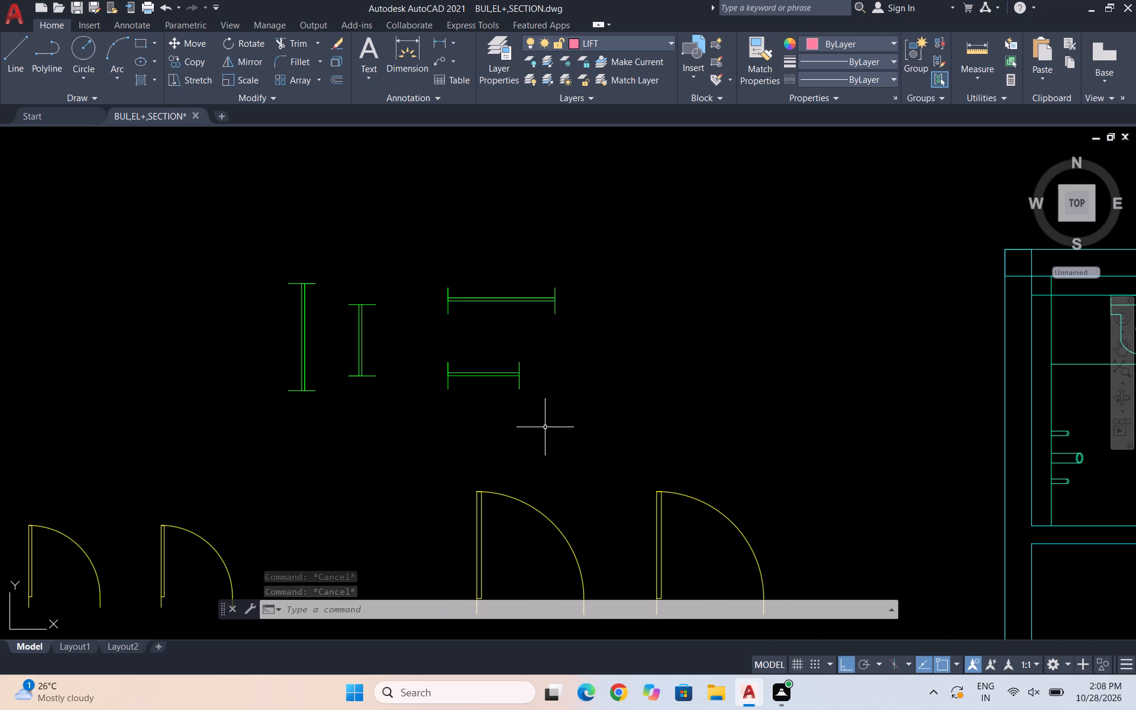
drag(546, 427, 538, 421)
click(391, 357)
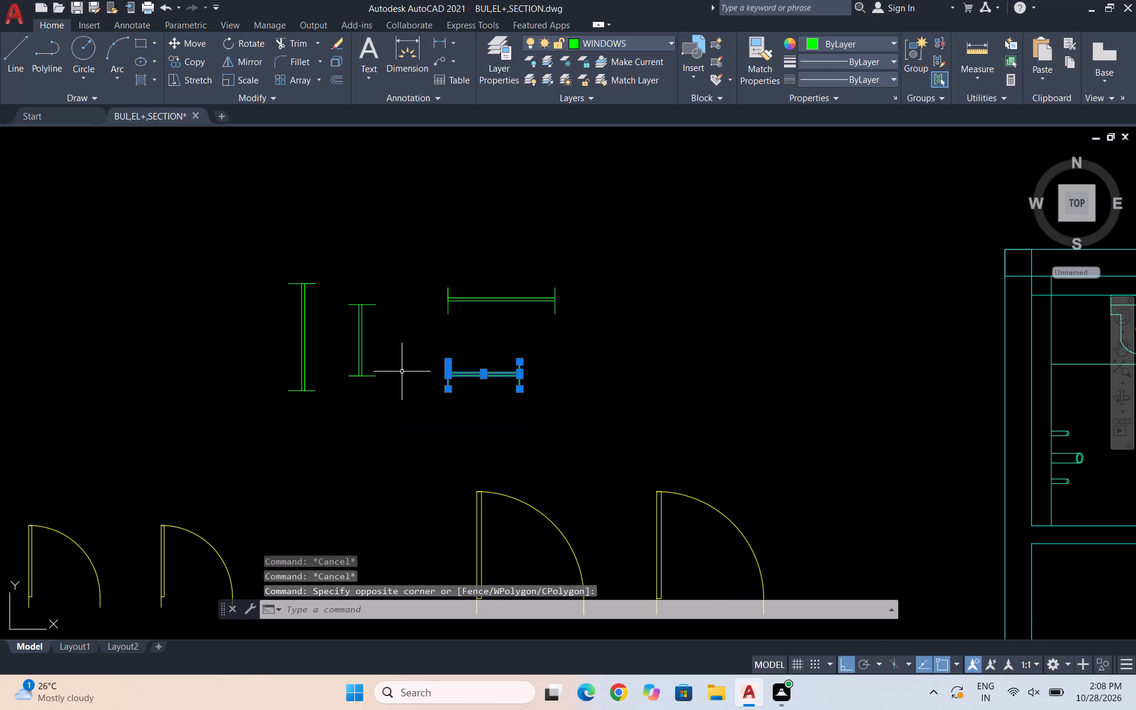
text(CO)
key(Return)
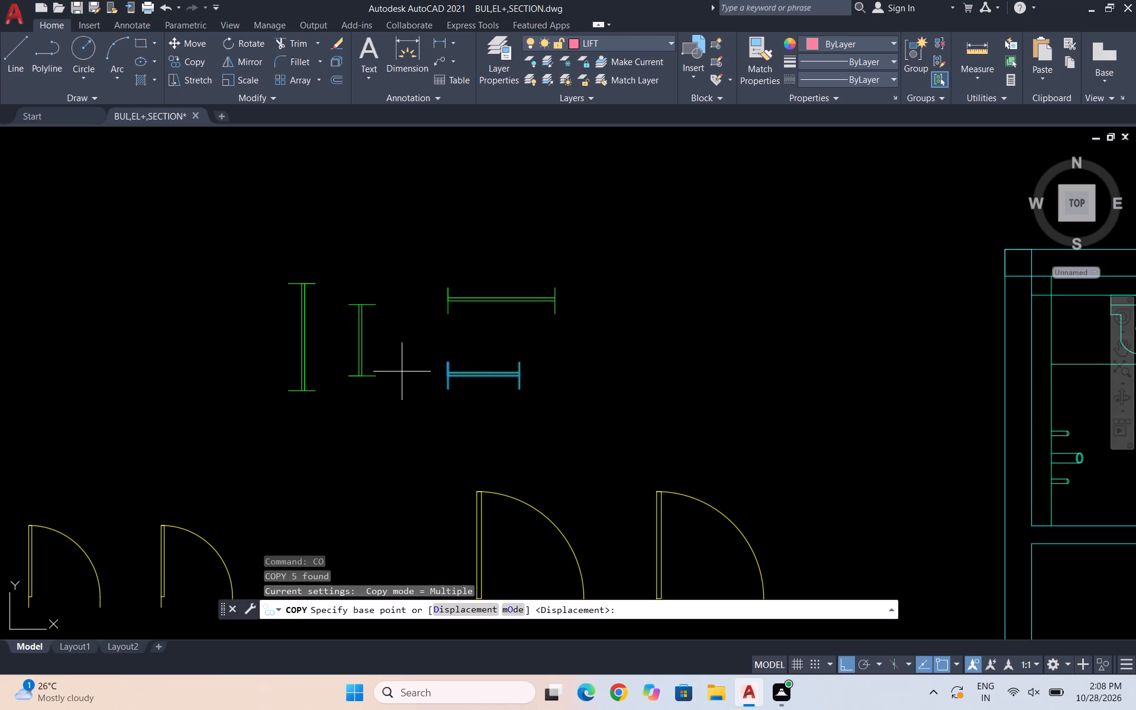
click(451, 360)
scroll(430, 359, down, 1)
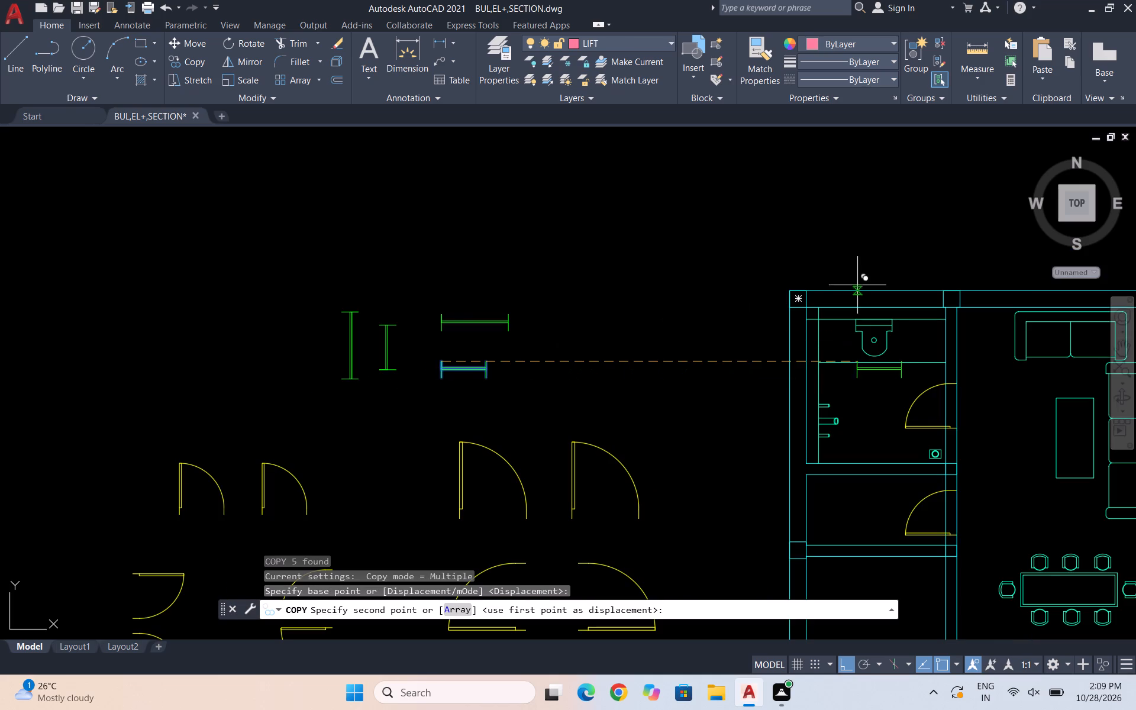
scroll(854, 277, up, 3)
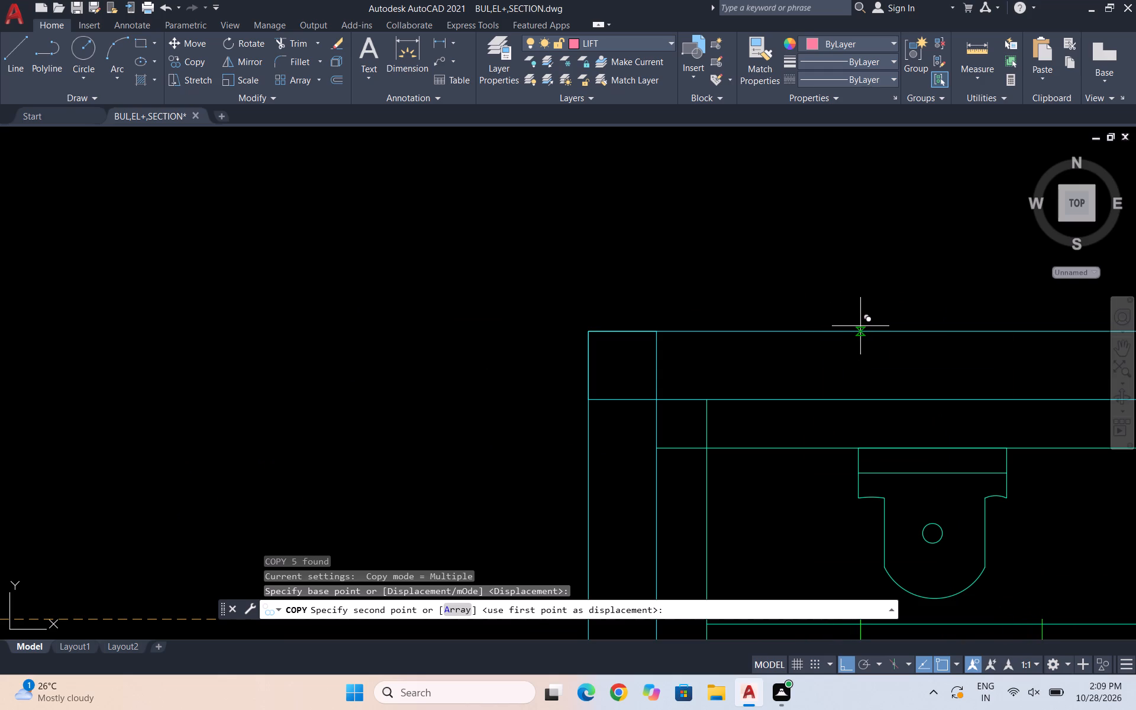
click(859, 333)
scroll(759, 353, down, 4)
key(Escape)
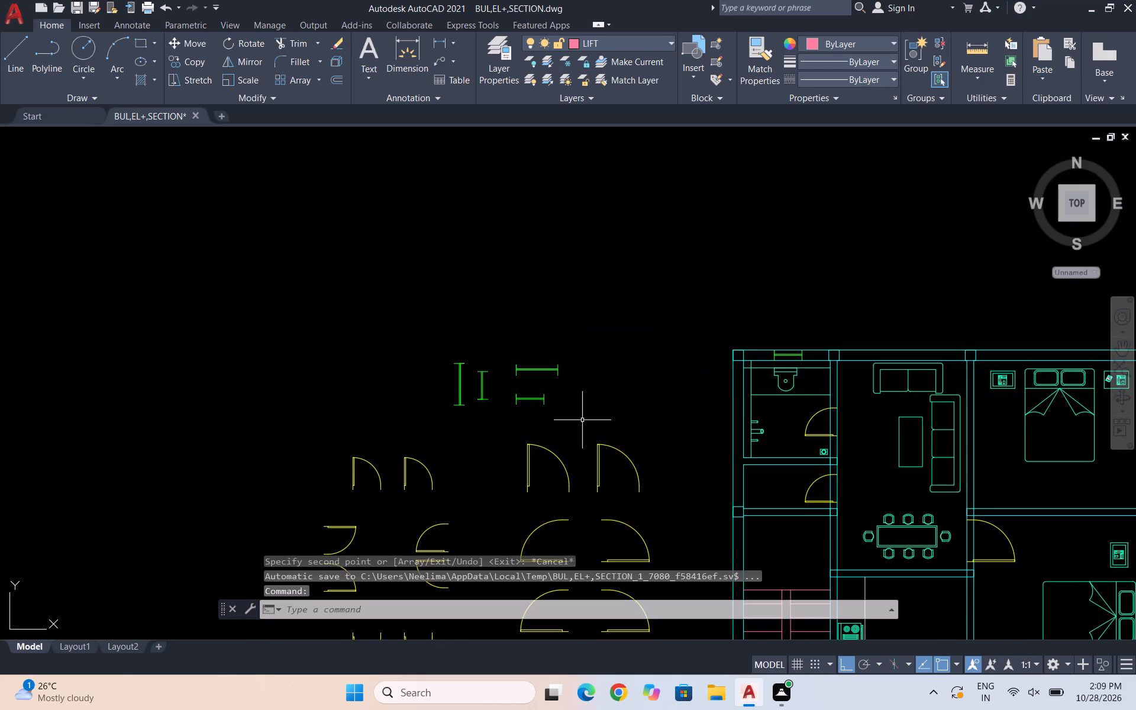
Copy the long horizontal window symbol into the living room's outer top wall, behind the two-seat sofa.
scroll(512, 378, up, 3)
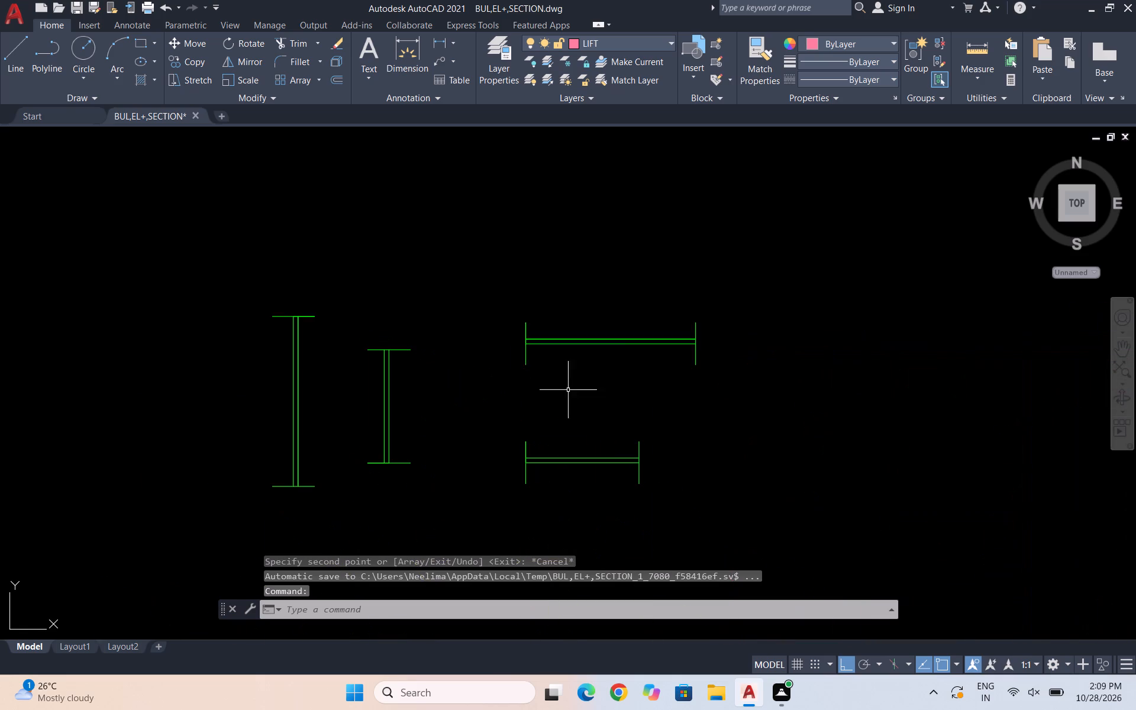
drag(752, 382, 724, 376)
click(470, 269)
text(CO)
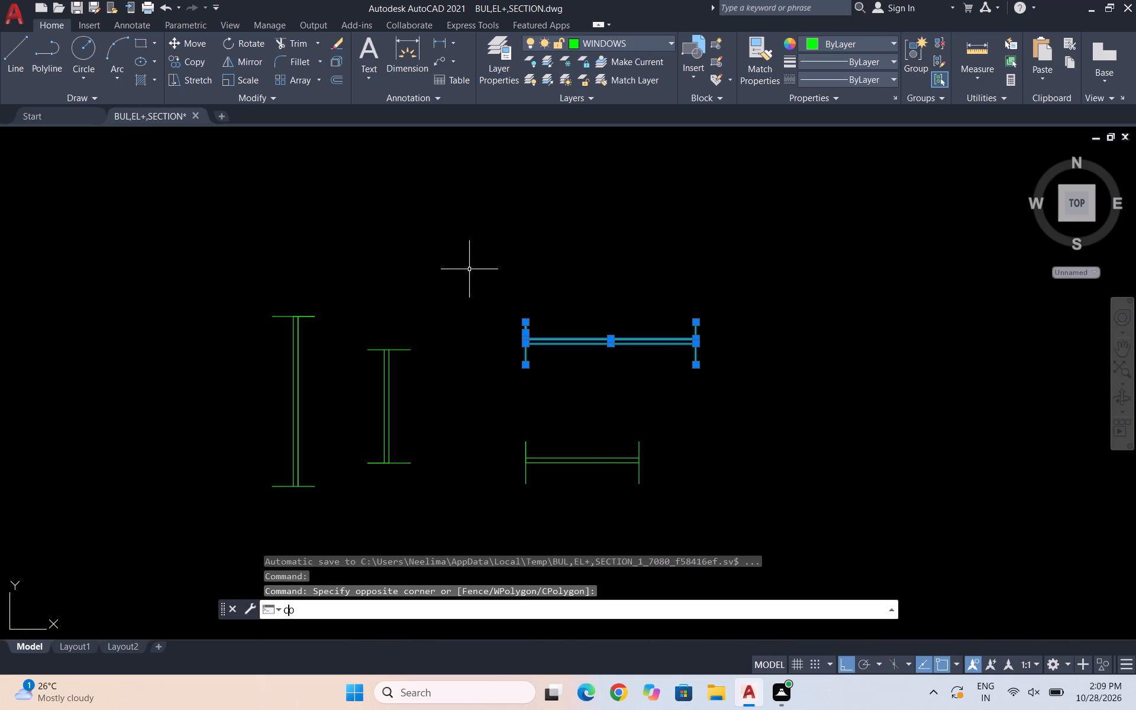
key(Return)
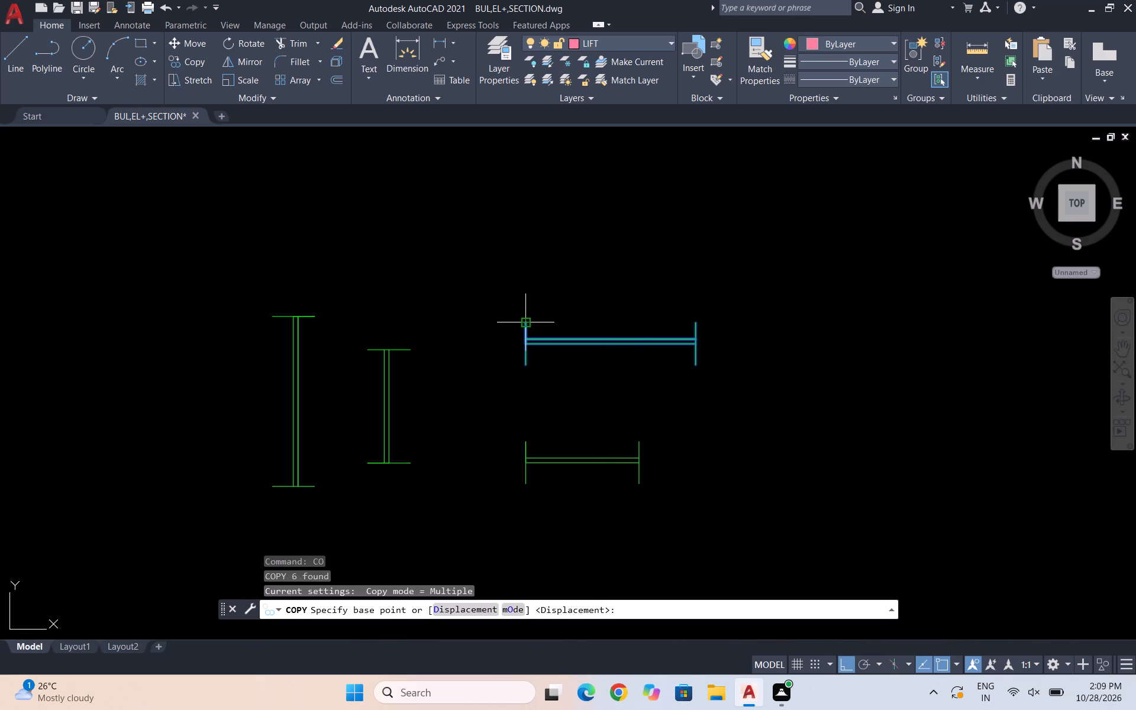
click(527, 325)
scroll(438, 330, down, 4)
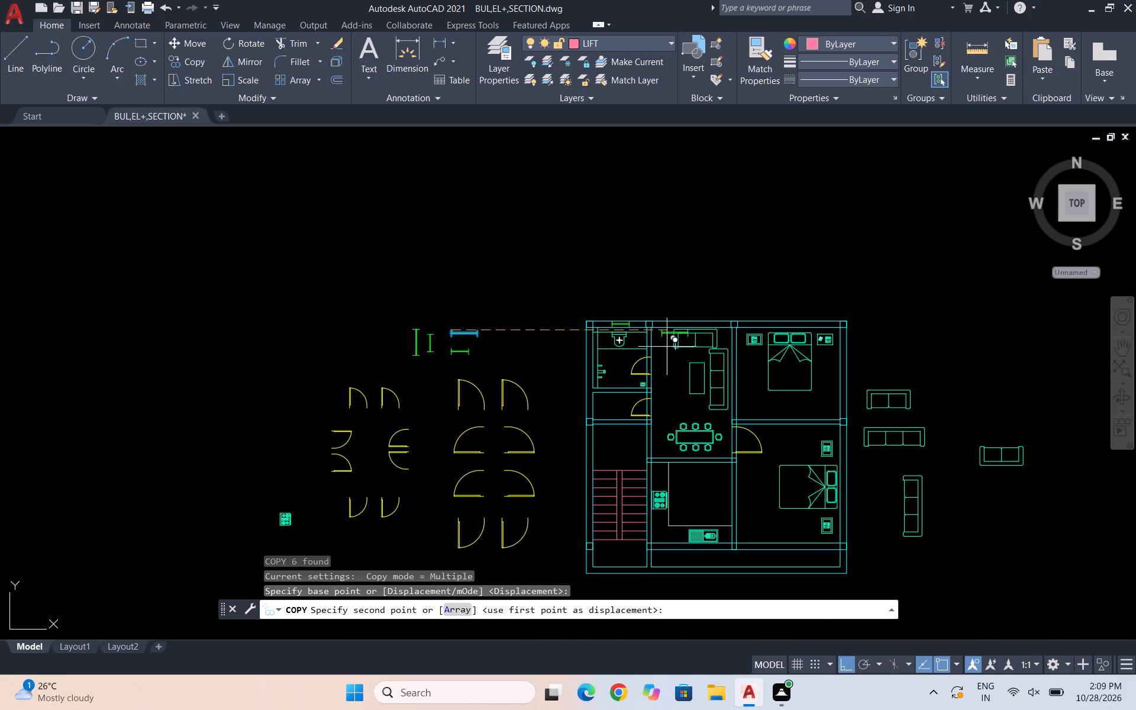
scroll(679, 321, up, 3)
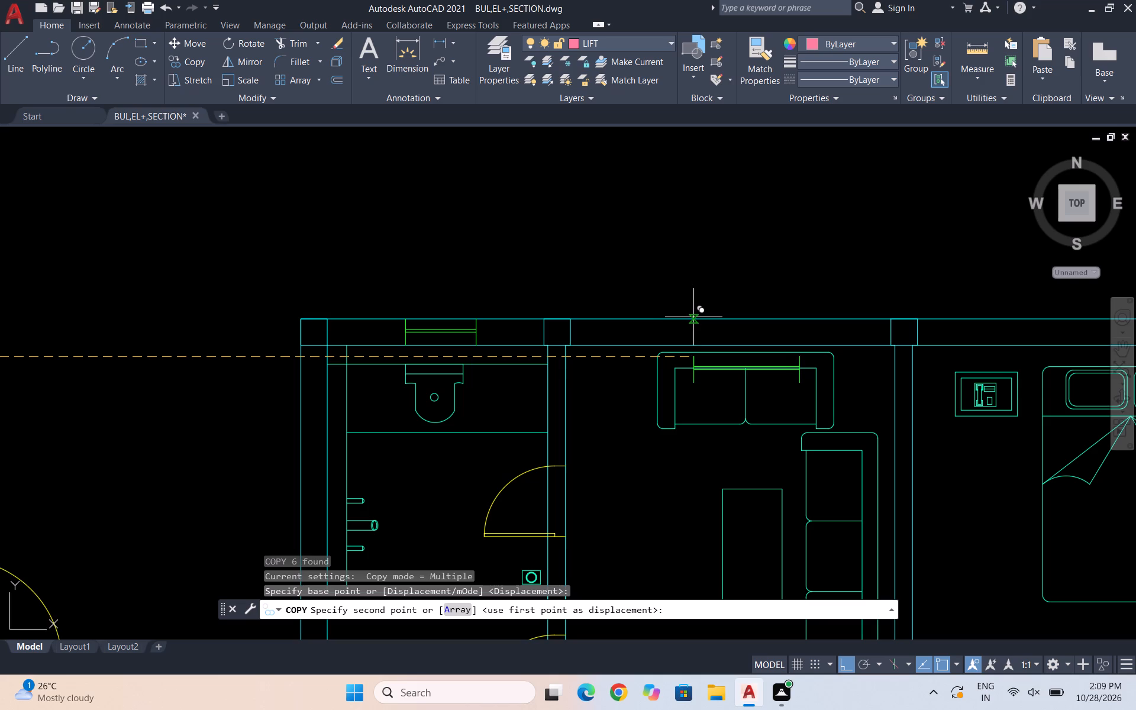
click(693, 317)
key(Escape)
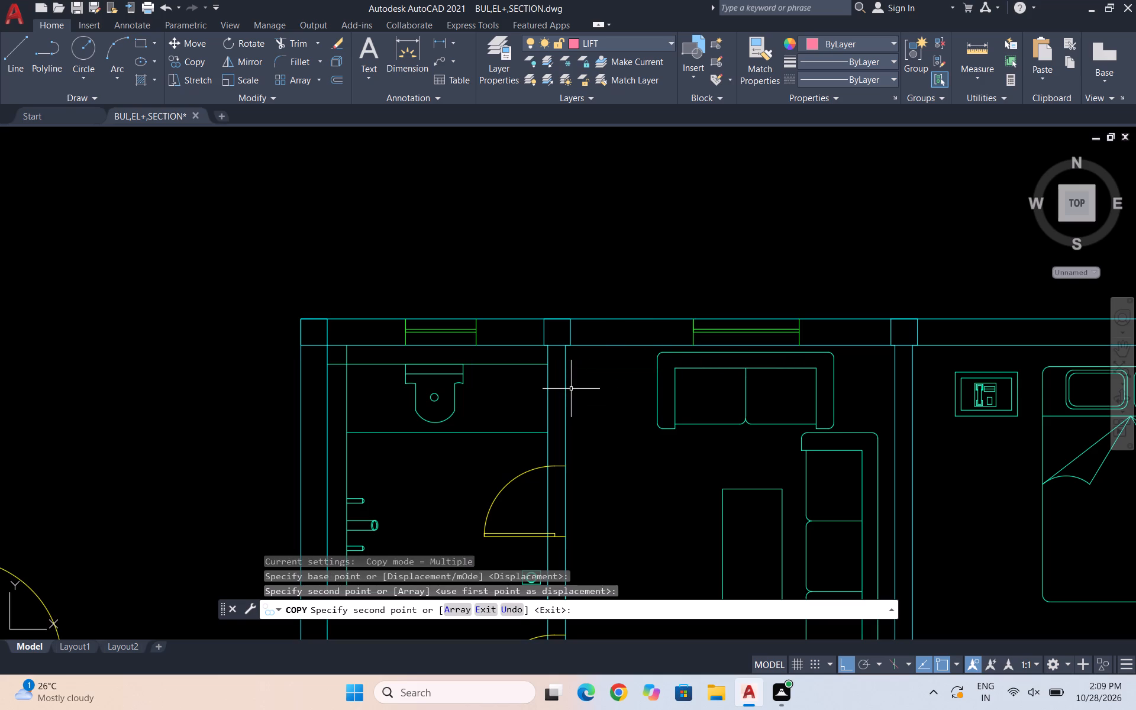
Copy the long horizontal window symbol into the upper bedroom's outer top wall, behind the bed's headboard.
scroll(730, 385, down, 2)
scroll(360, 382, up, 3)
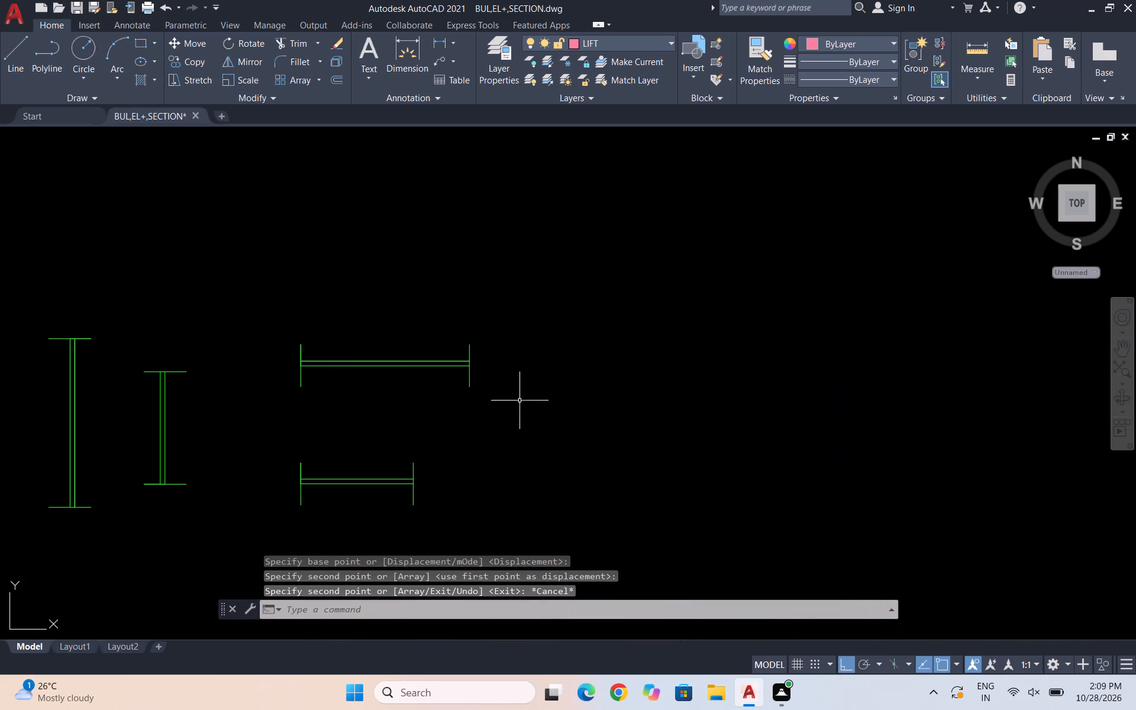
click(528, 401)
click(245, 283)
text(CO)
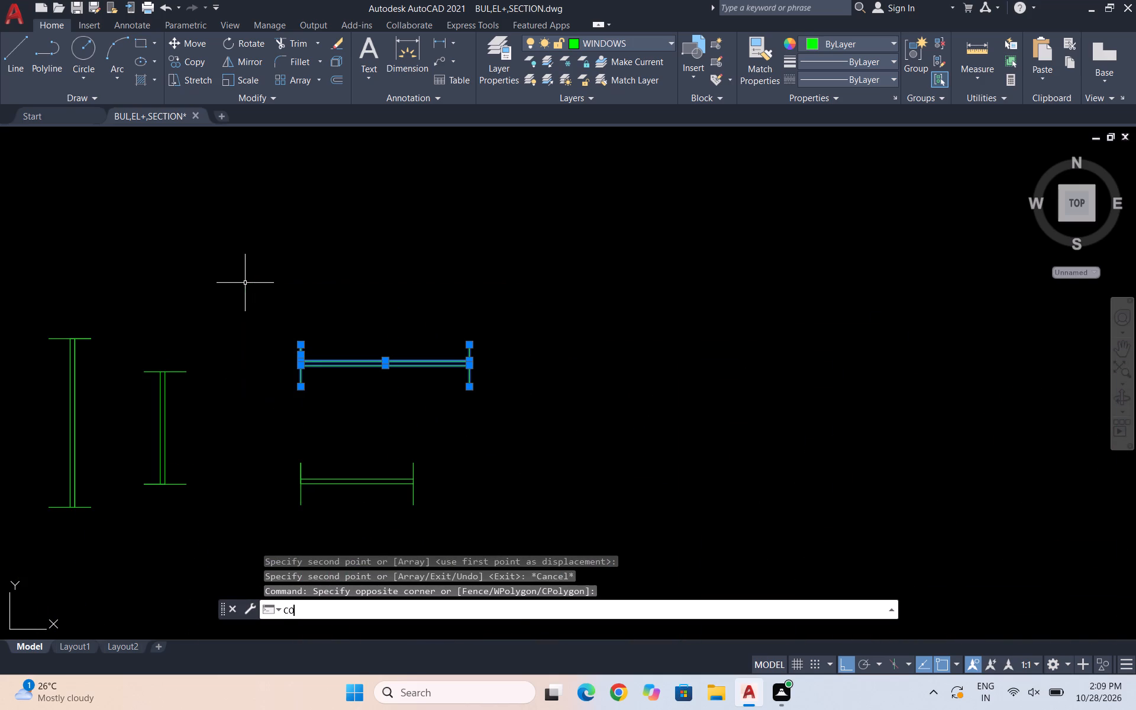
key(Return)
click(303, 341)
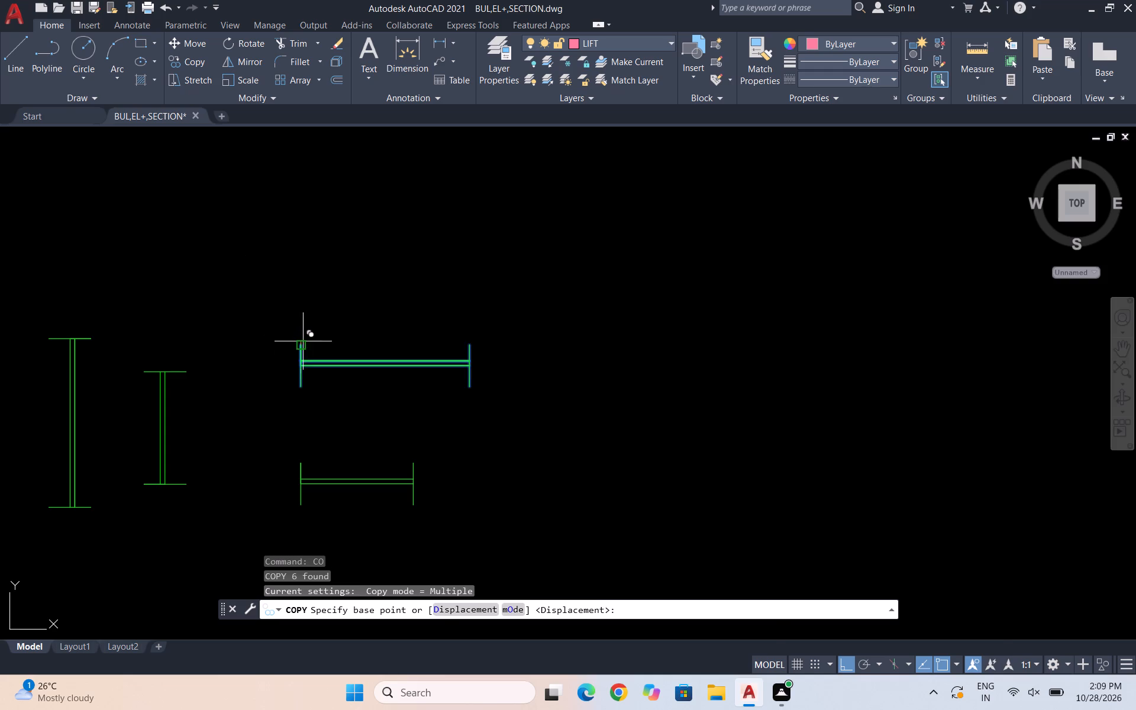
scroll(273, 296, down, 5)
scroll(396, 332, up, 3)
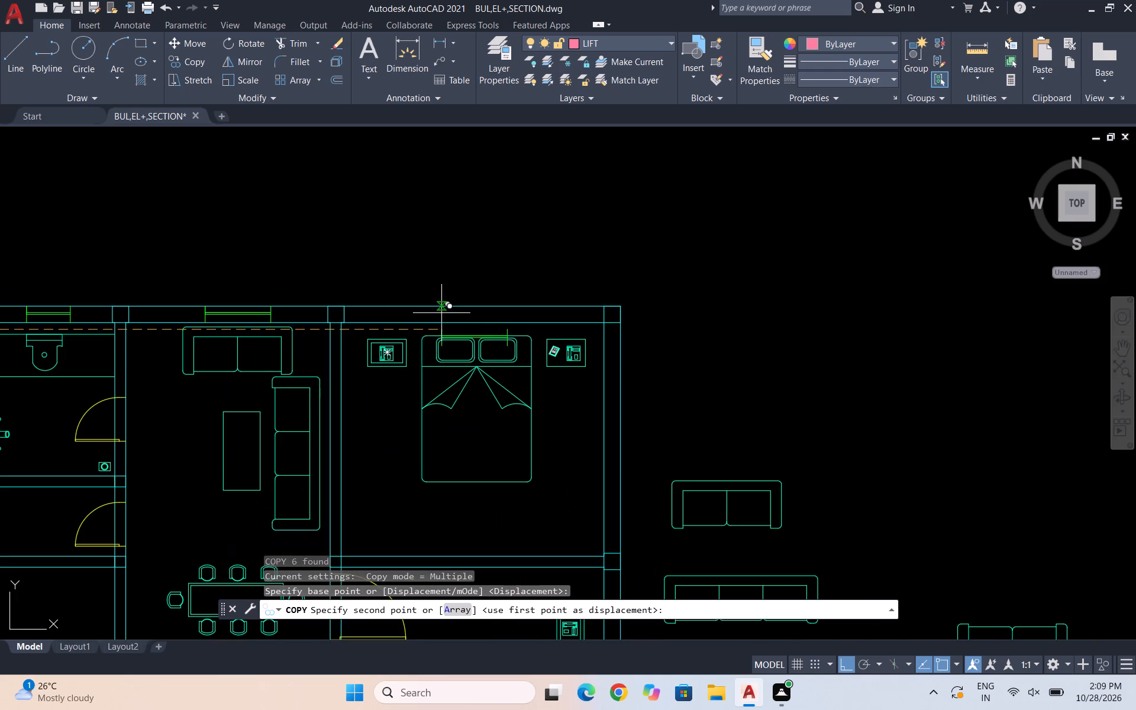
scroll(438, 311, up, 2)
click(439, 296)
key(Escape)
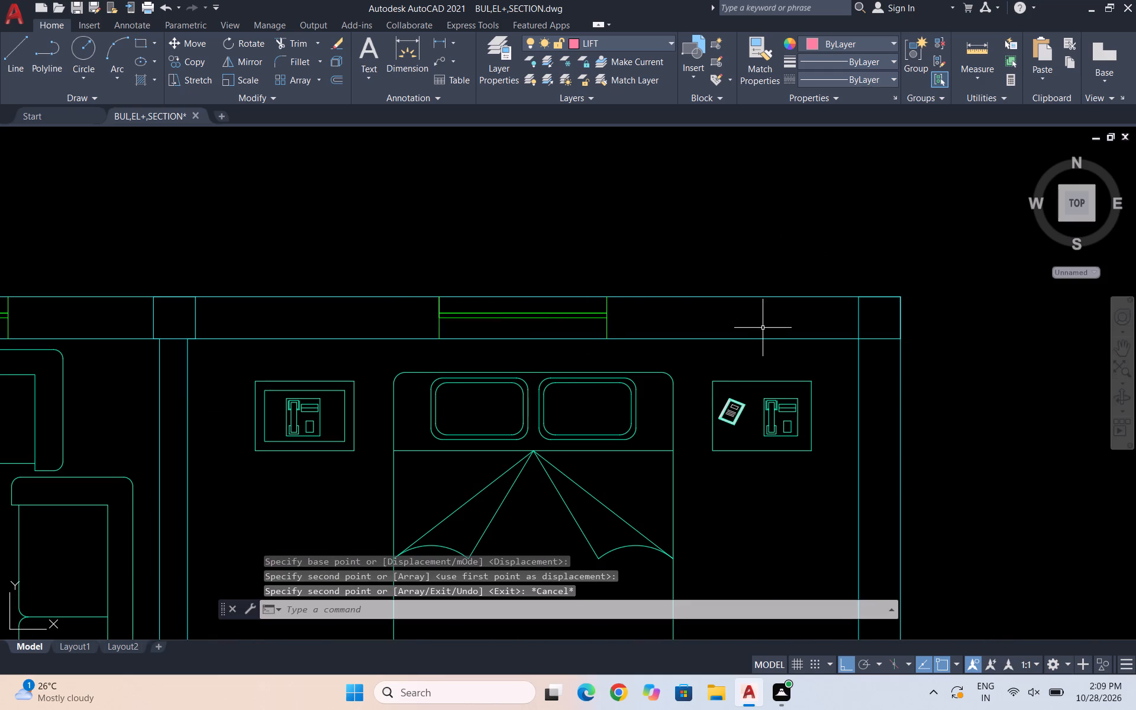
Copy the long horizontal window symbol into the lower bedroom's bottom wall, aligned with the wall's upper edge.
scroll(850, 296, down, 3)
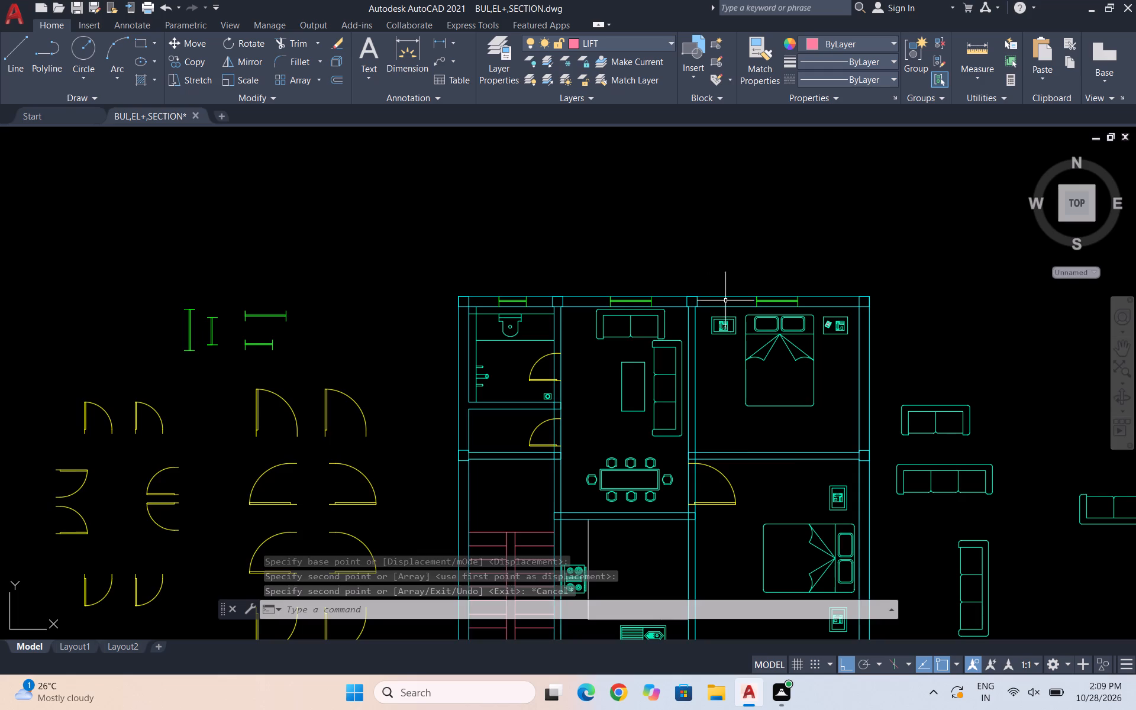
scroll(732, 304, down, 1)
scroll(416, 298, up, 3)
drag(590, 388, 581, 383)
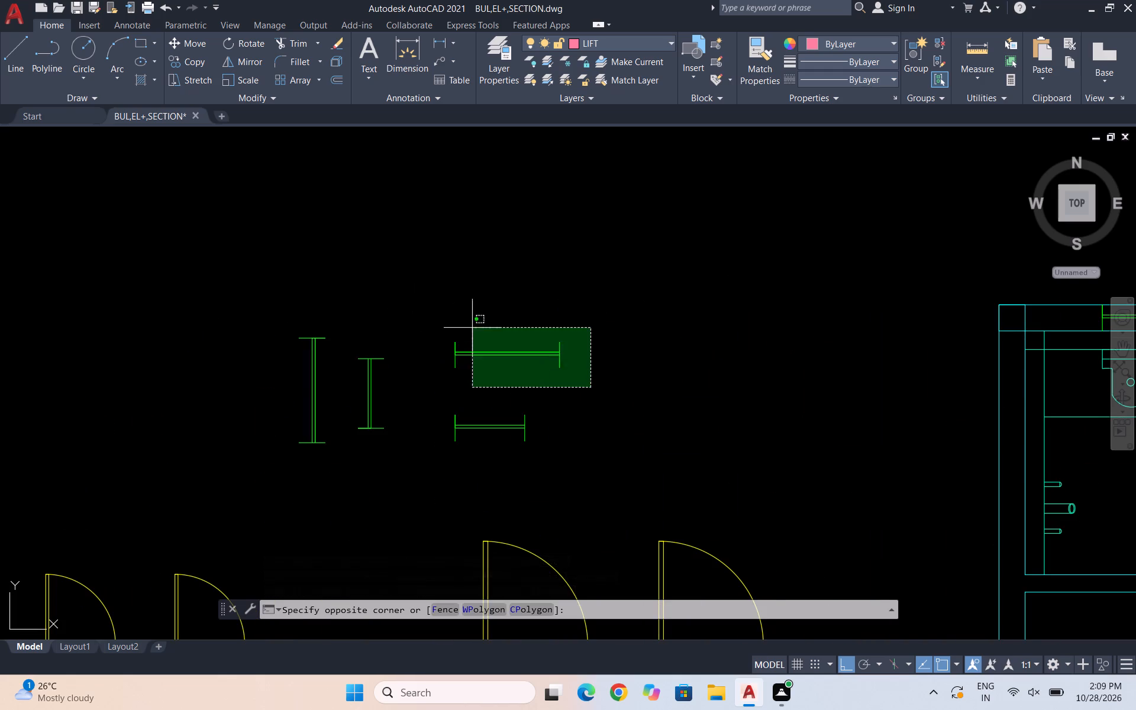
click(408, 271)
text(CO)
key(Return)
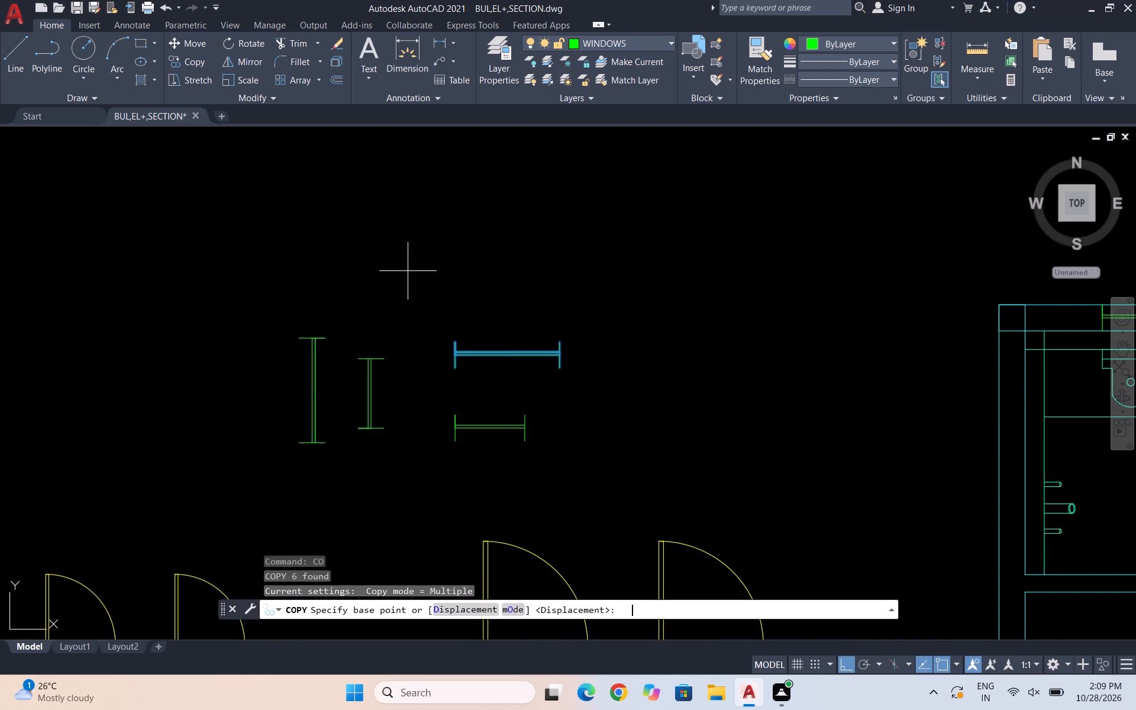
click(456, 338)
scroll(373, 282, down, 4)
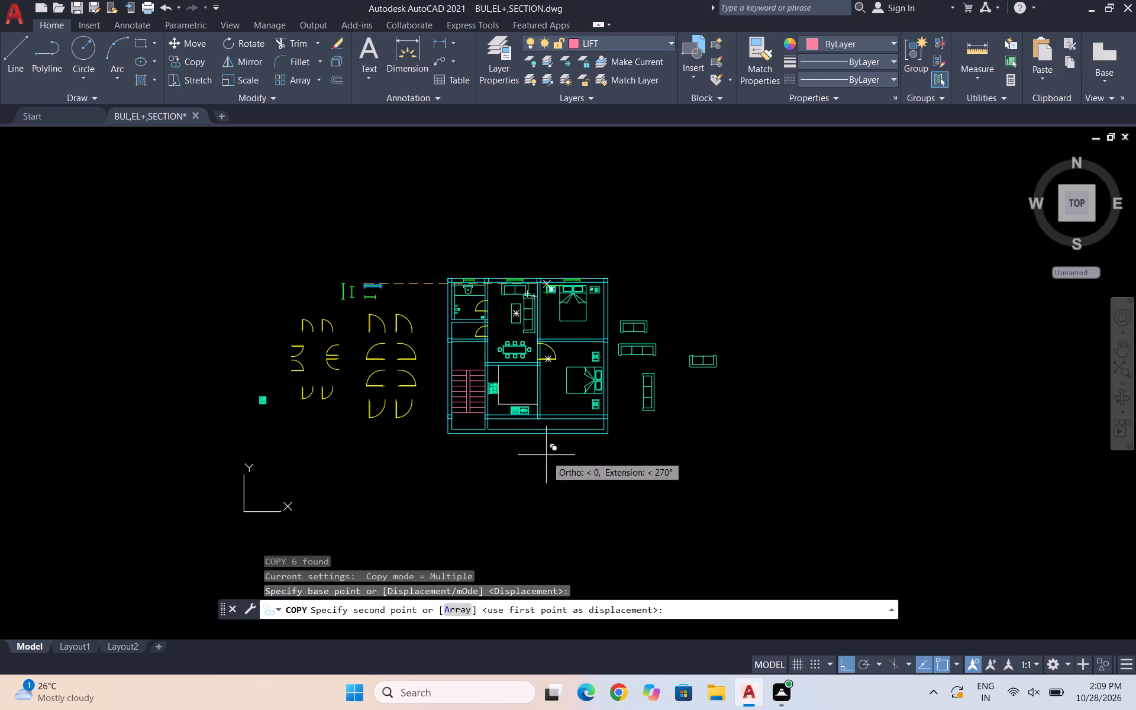
scroll(546, 438, up, 2)
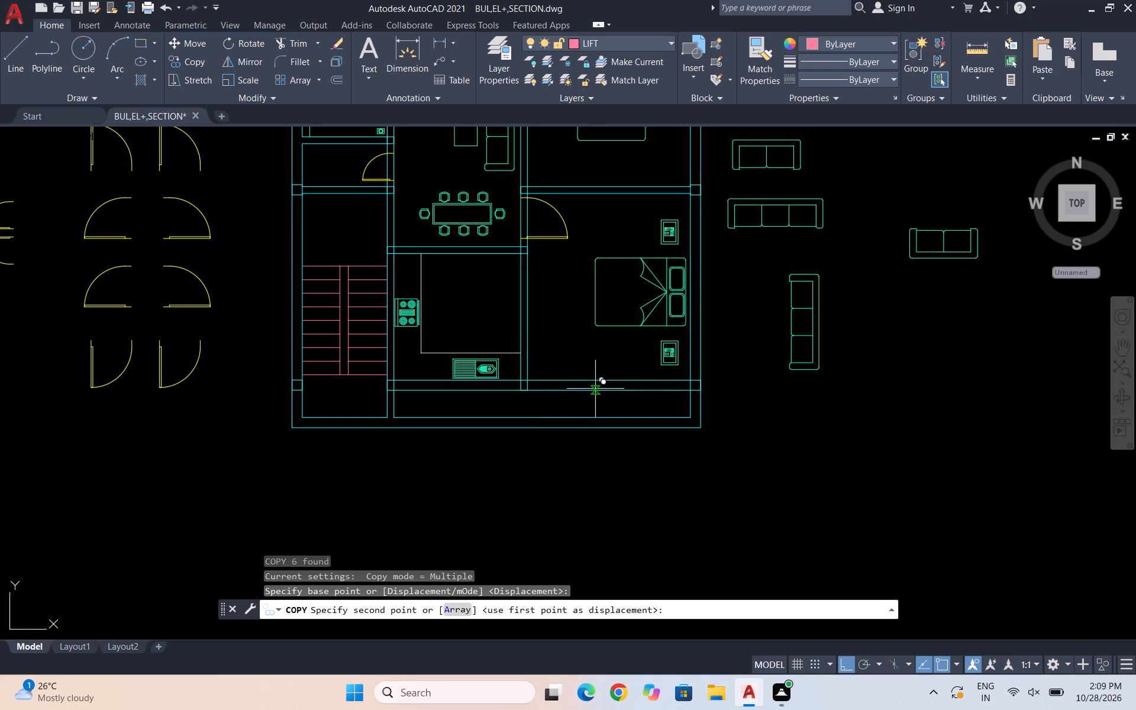
scroll(585, 387, up, 2)
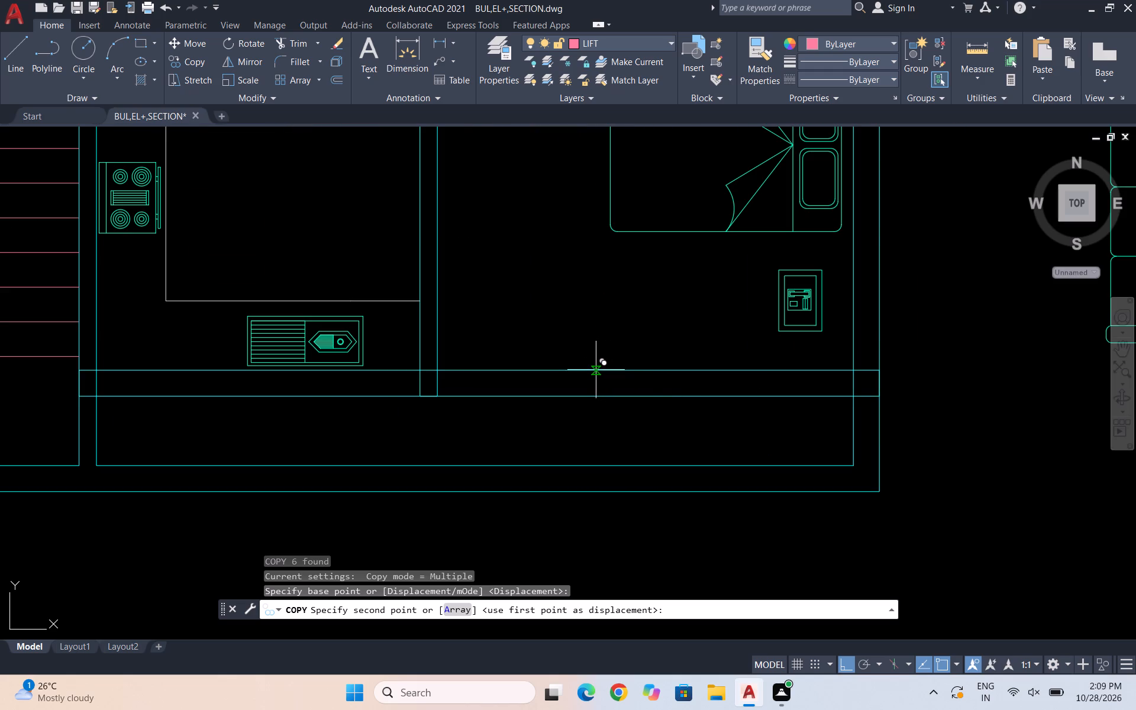
click(595, 372)
key(Escape)
scroll(769, 378, down, 2)
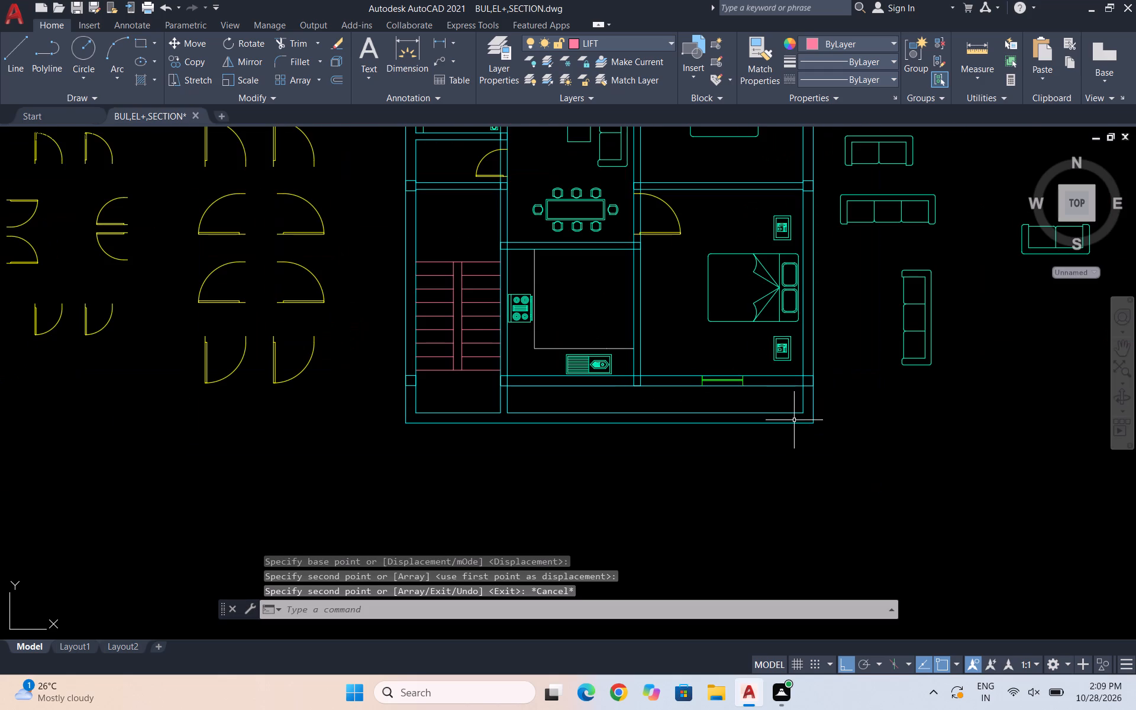
key(Escape)
key(Escape)
Copy the long horizontal window symbol into the kitchen's bottom wall, just below the sink.
scroll(659, 430, down, 1)
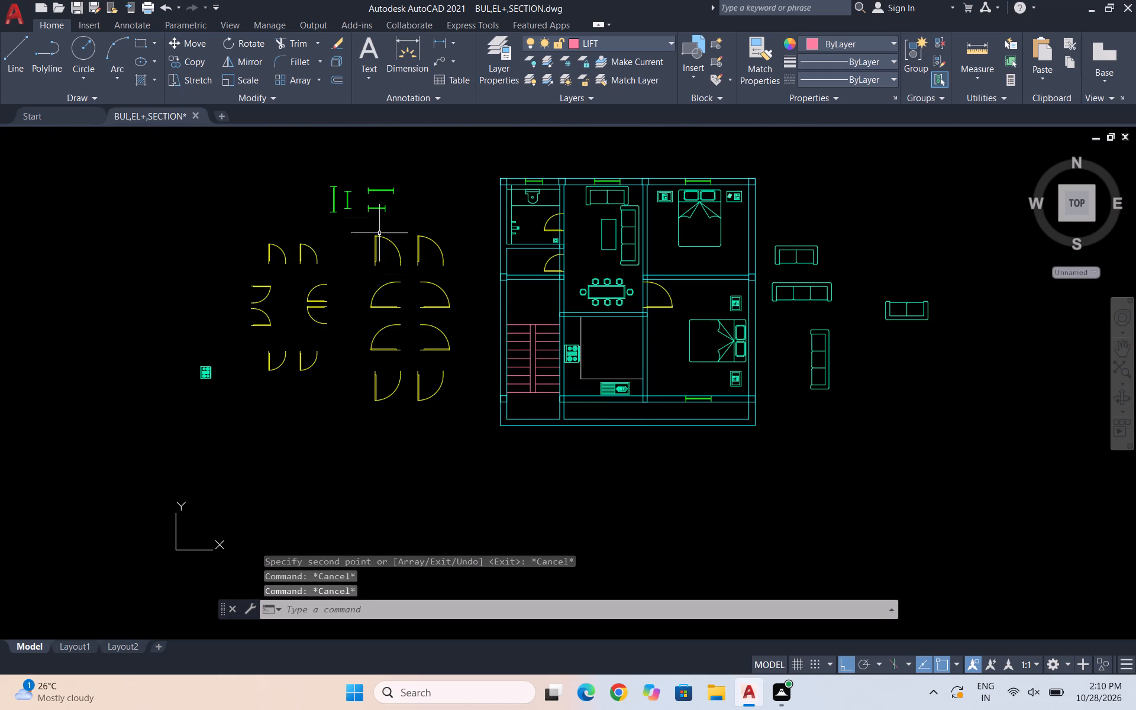
scroll(360, 178, up, 3)
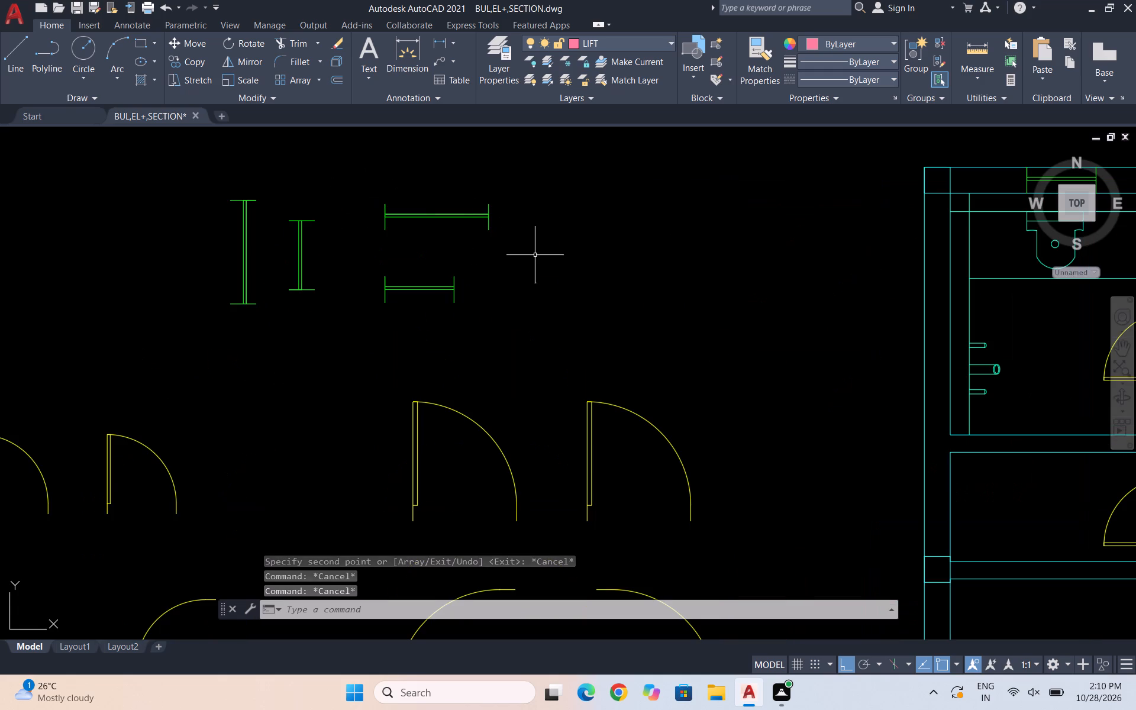
drag(541, 255, 539, 249)
click(358, 182)
text(CO)
key(Return)
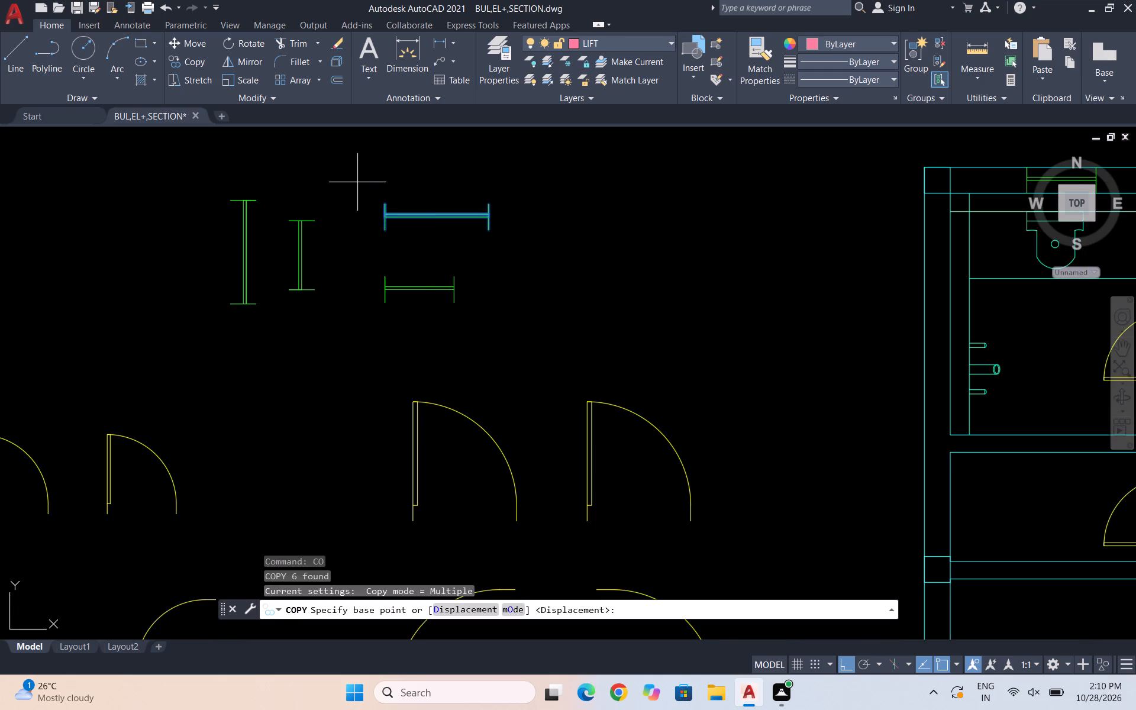
click(380, 200)
scroll(343, 164, down, 4)
scroll(448, 308, up, 2)
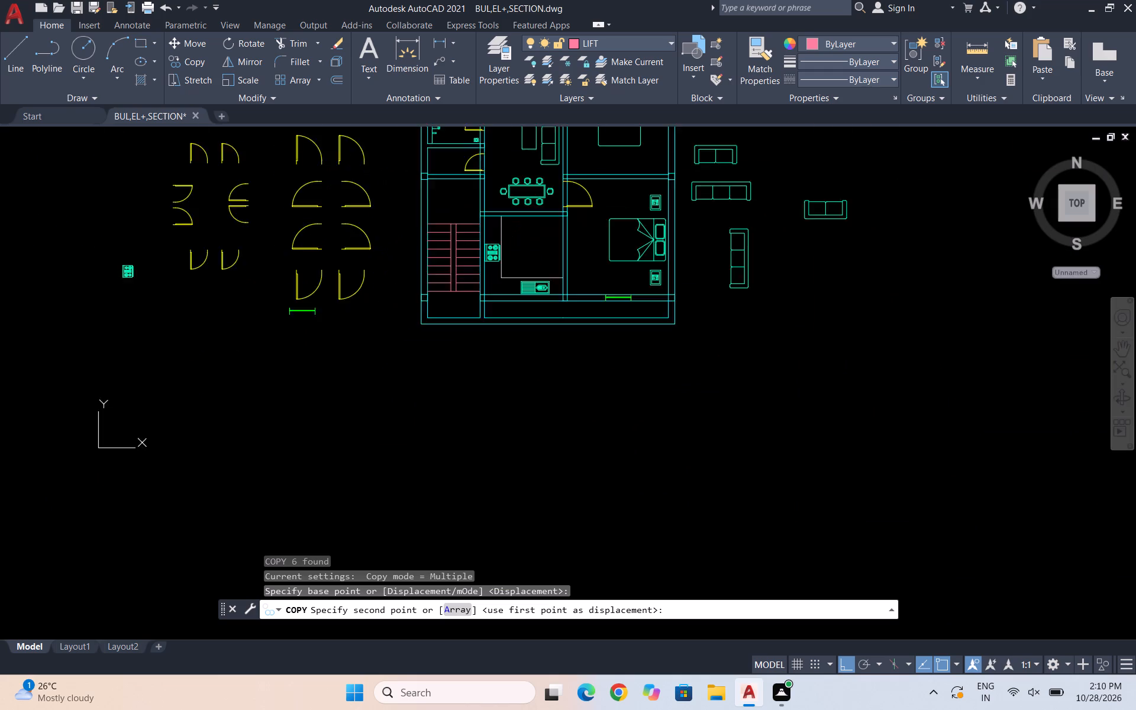
scroll(448, 308, up, 2)
scroll(718, 253, up, 2)
click(703, 246)
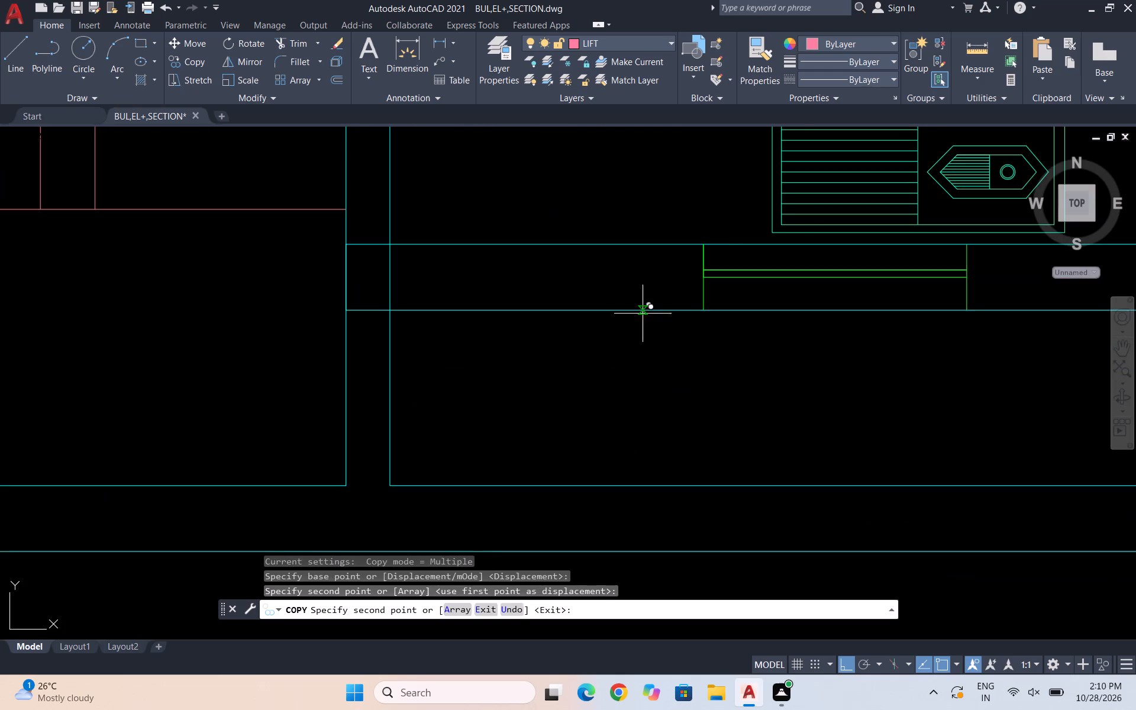
key(Escape)
key(Escape)
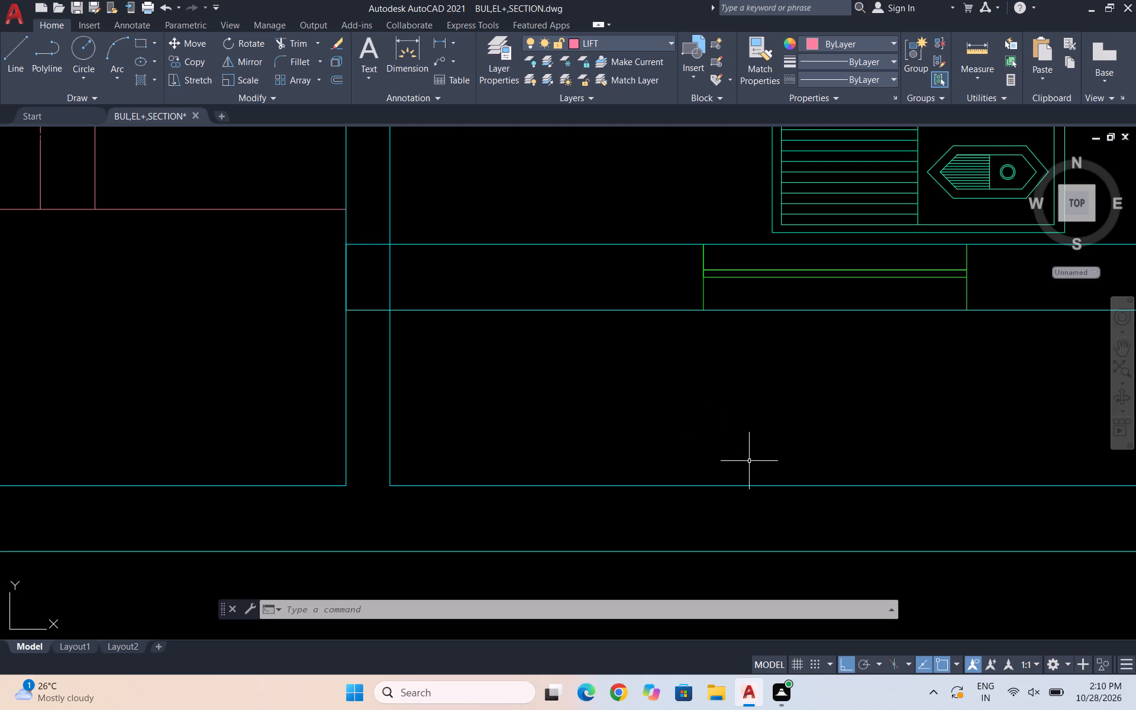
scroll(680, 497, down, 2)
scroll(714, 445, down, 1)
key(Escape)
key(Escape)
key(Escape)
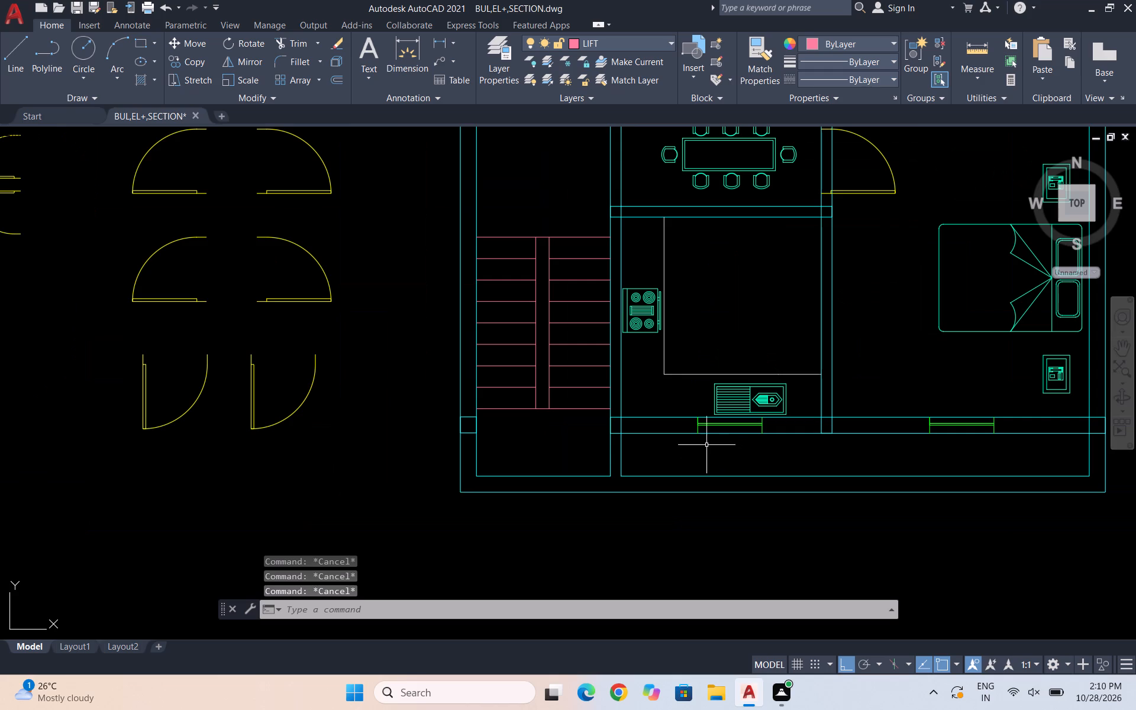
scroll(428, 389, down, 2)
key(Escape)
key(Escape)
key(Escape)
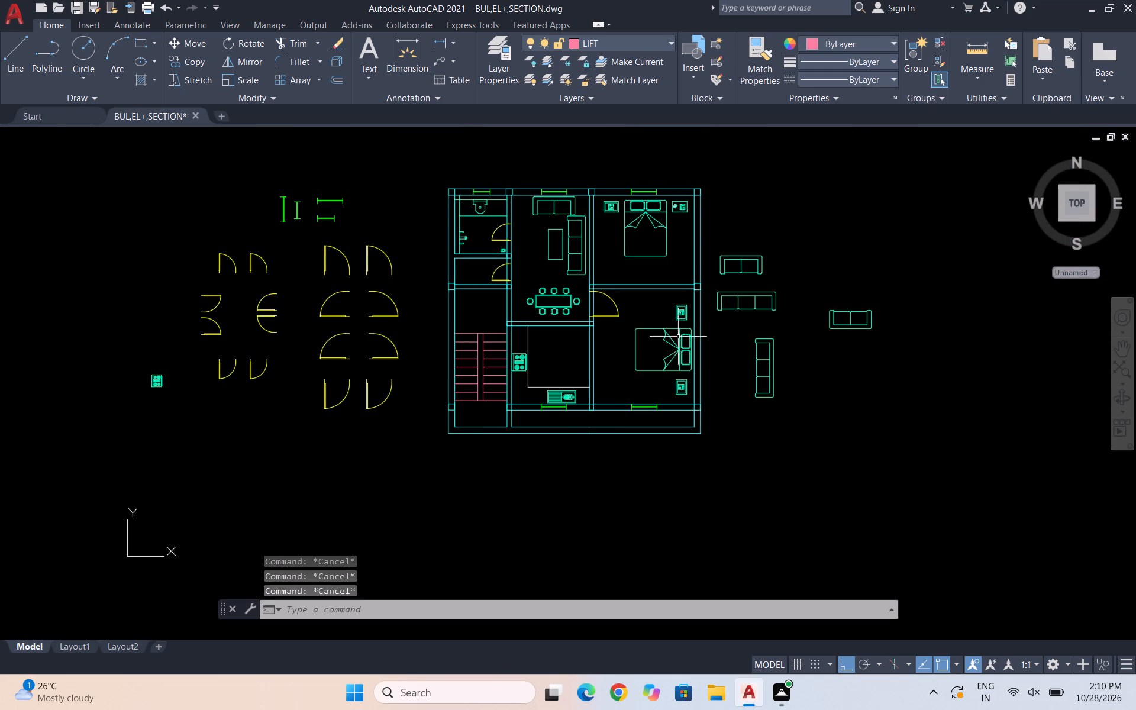
Delete the four spare sofa symbols standing outside the floor plan beside the bedrooms.
key(Escape)
scroll(730, 302, up, 2)
scroll(706, 384, down, 1)
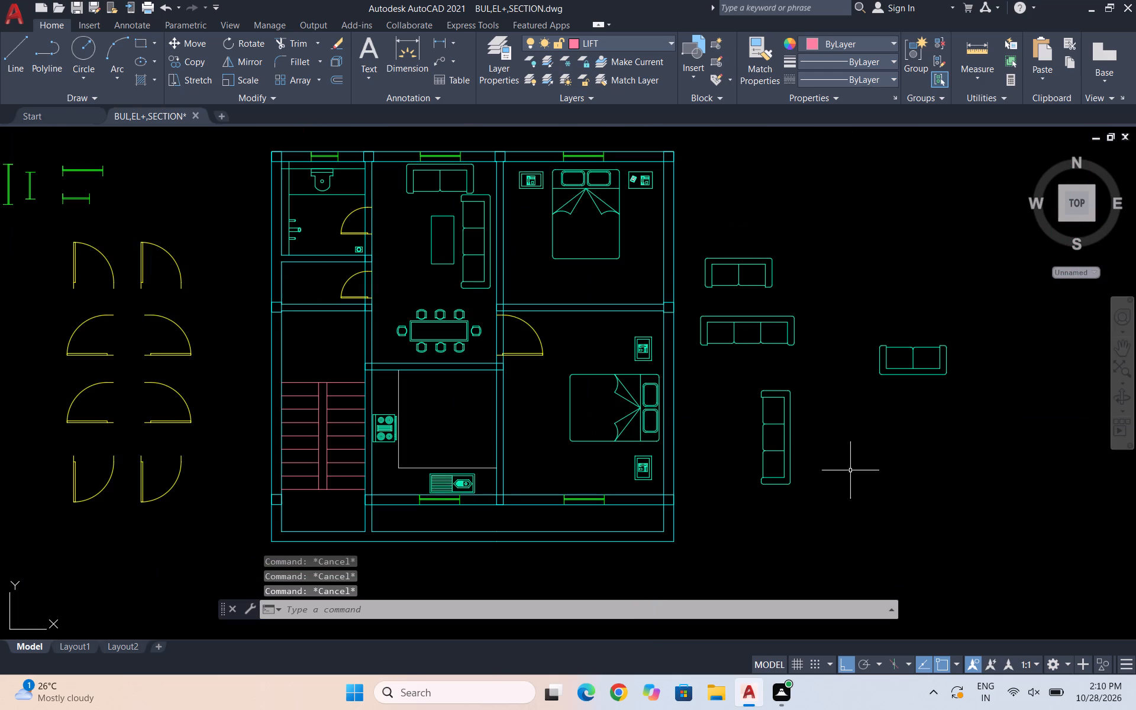
click(970, 511)
click(695, 225)
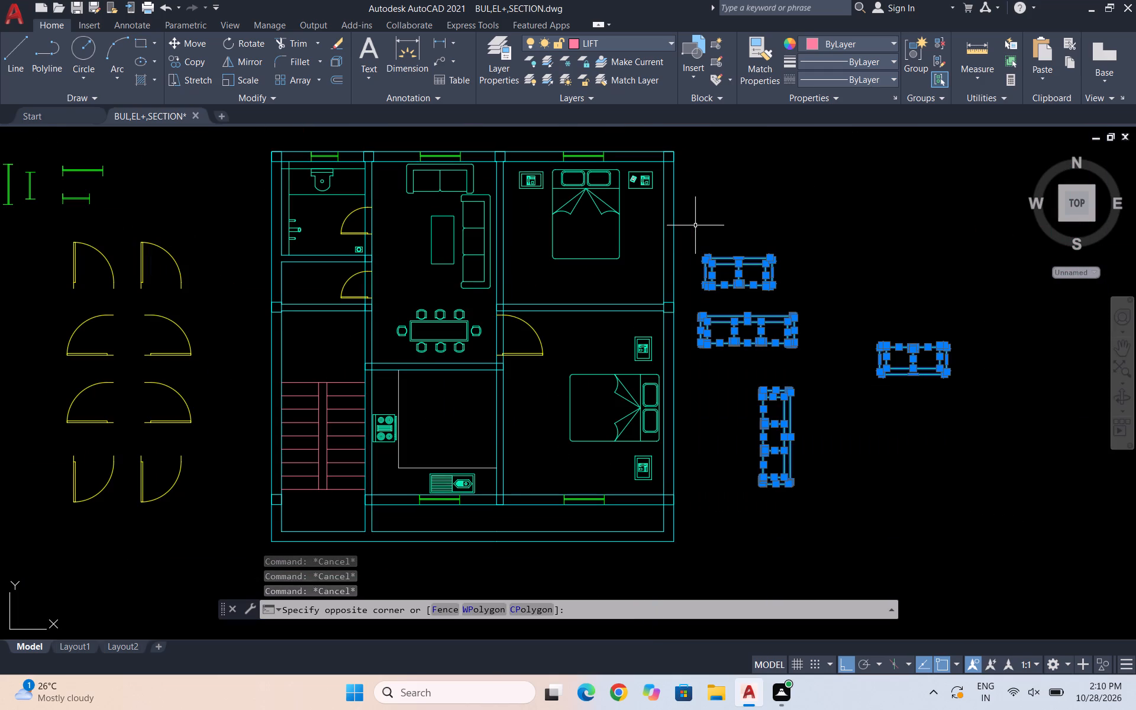
key(Delete)
key(Escape)
key(Escape)
key(Escape)
key(Escape)
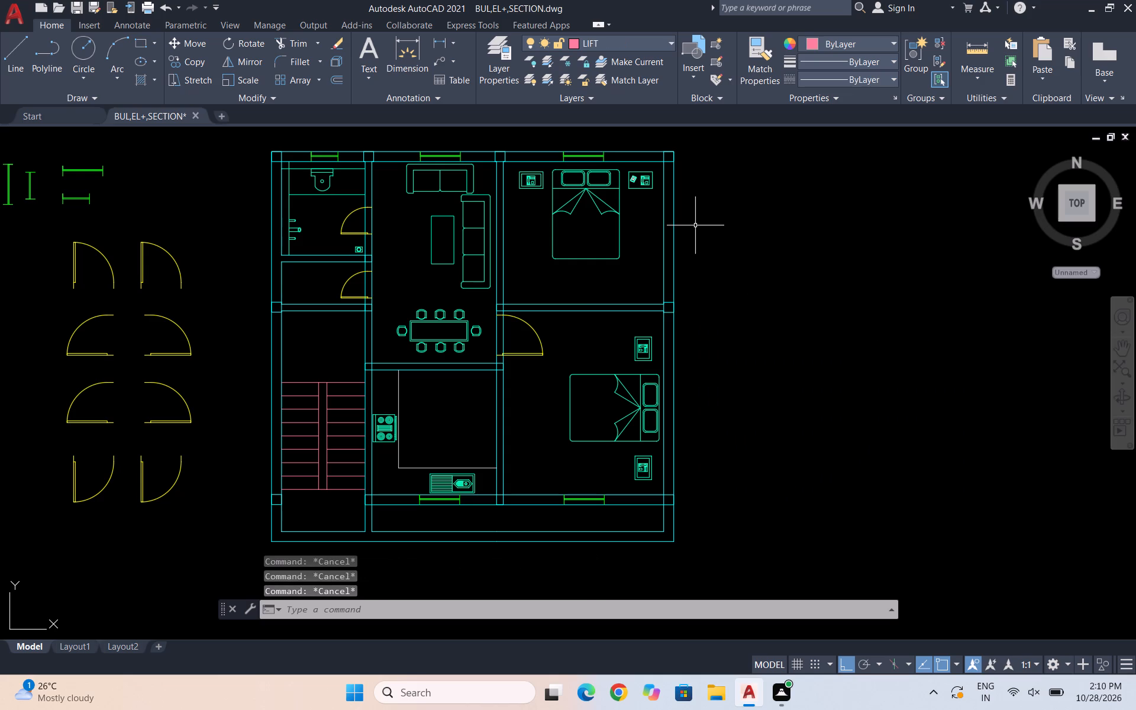
key(Escape)
Make H the current layer and fill the four column squares along the top outer wall with a SOLID hatch.
click(622, 39)
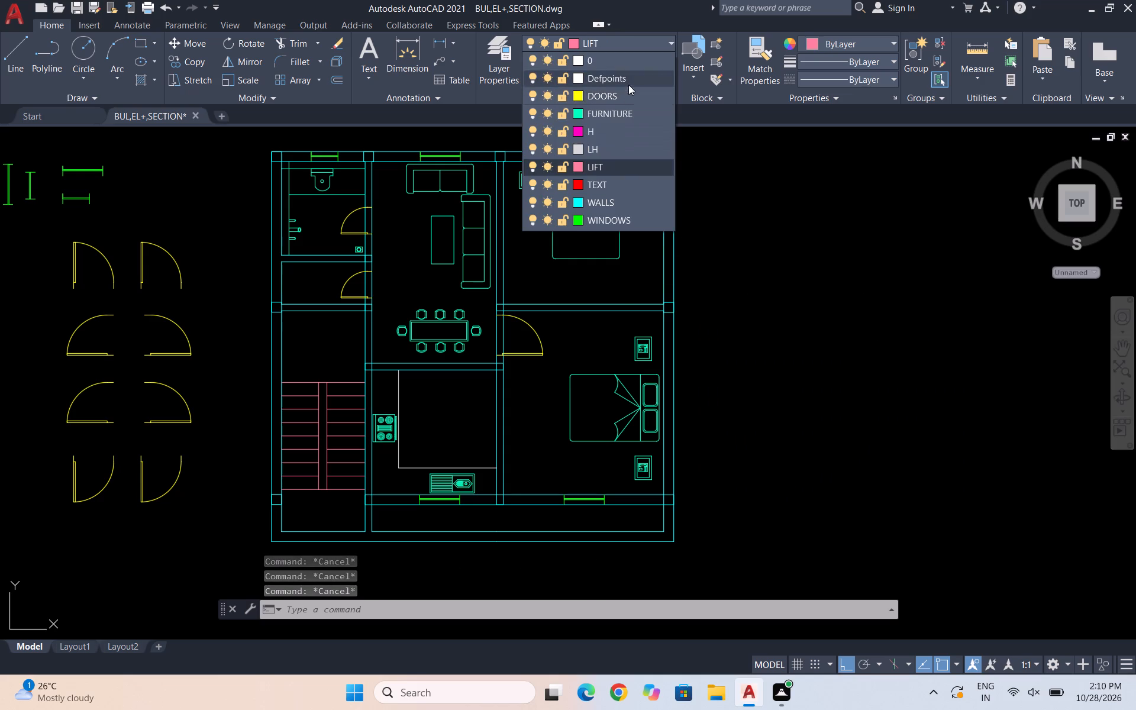
click(613, 135)
key(Escape)
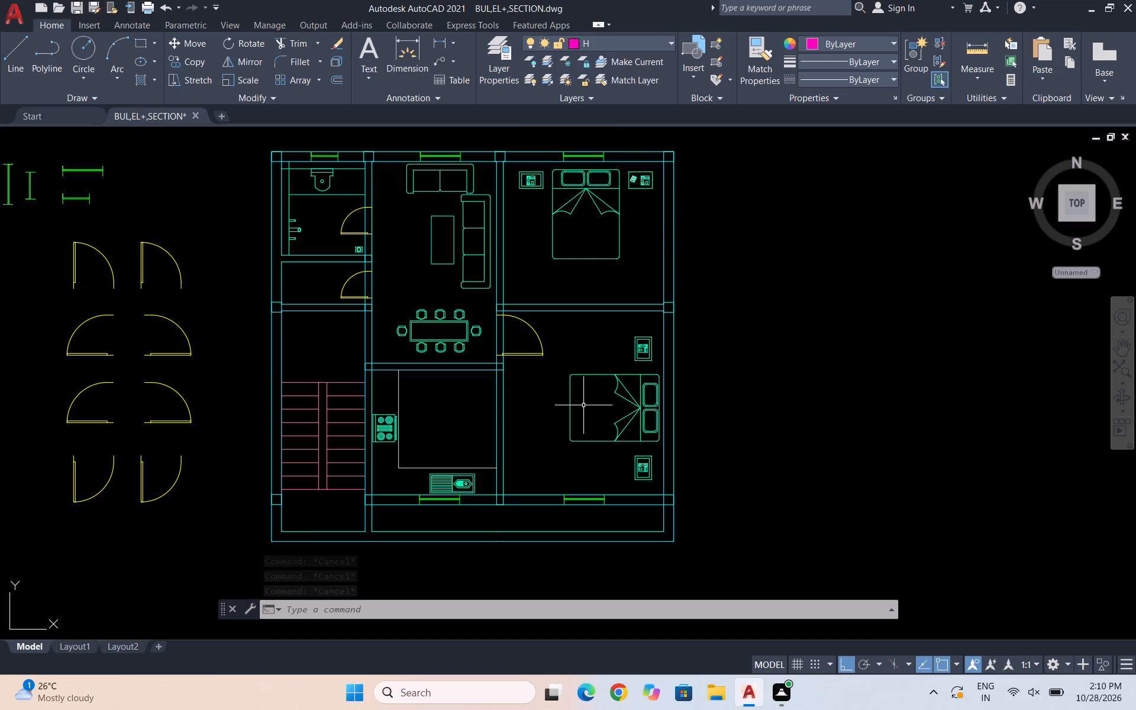
key(h)
key(Return)
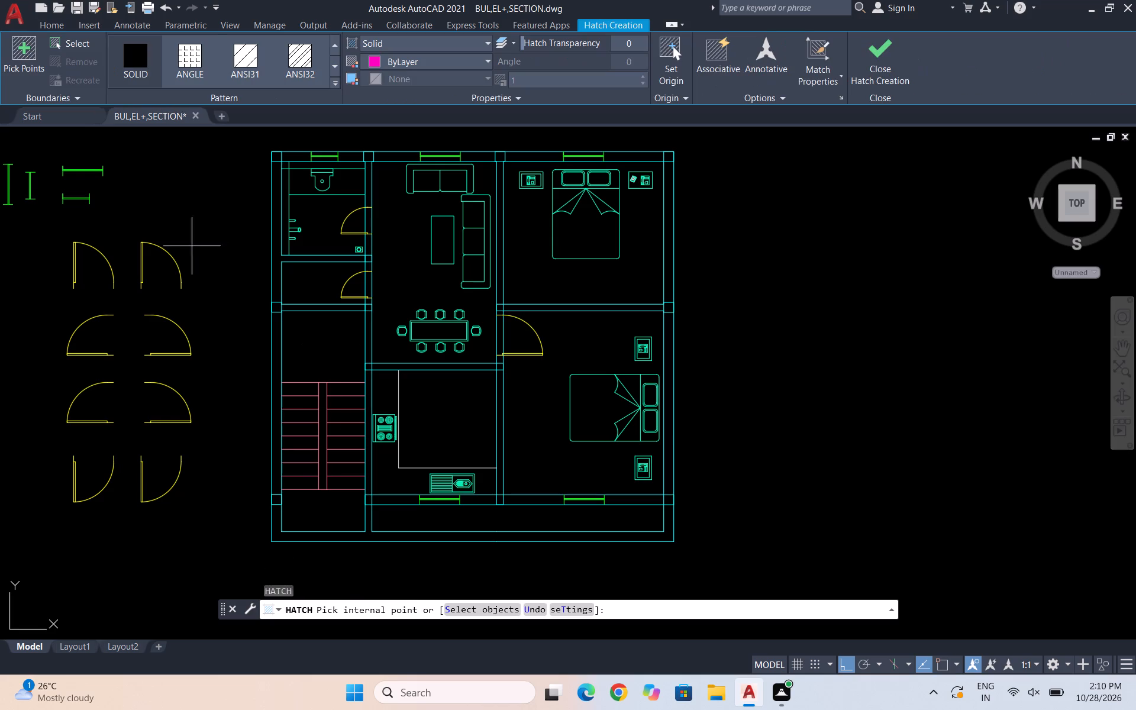
click(127, 49)
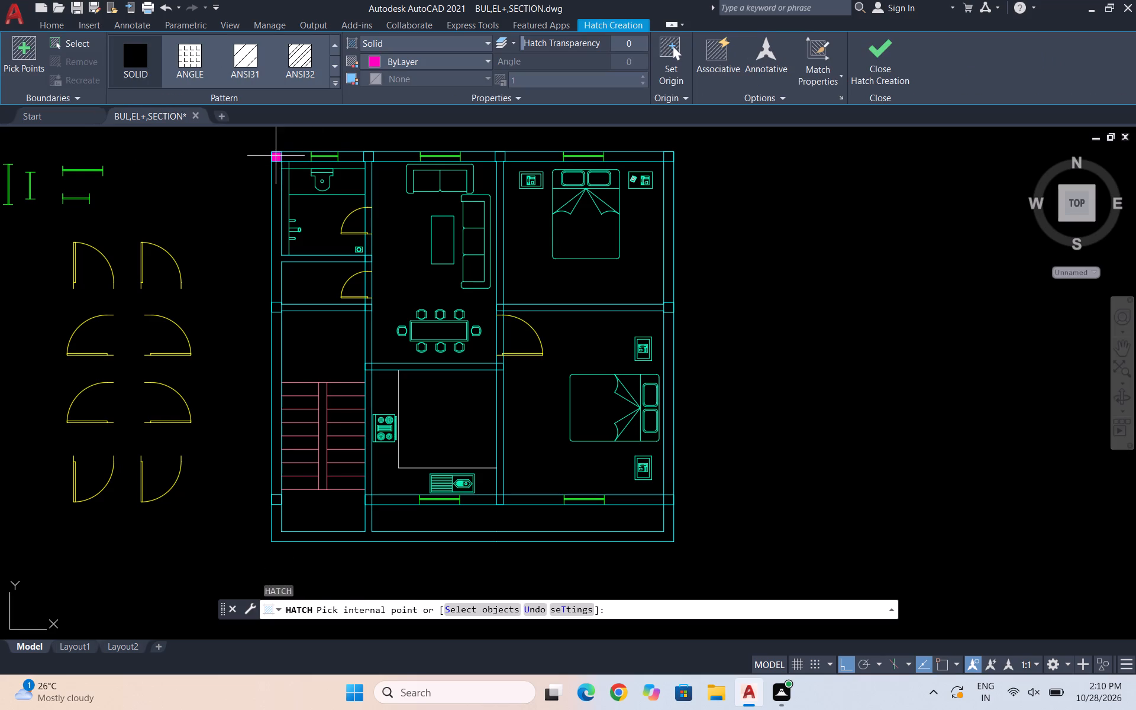
click(276, 156)
click(373, 155)
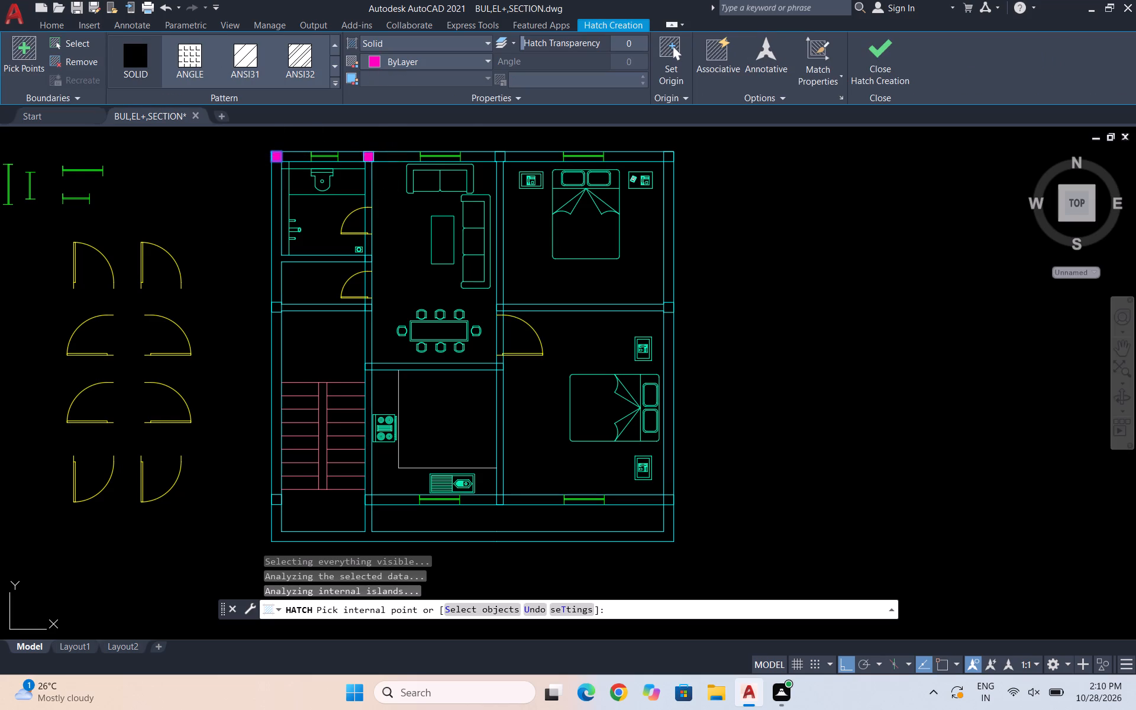
click(504, 156)
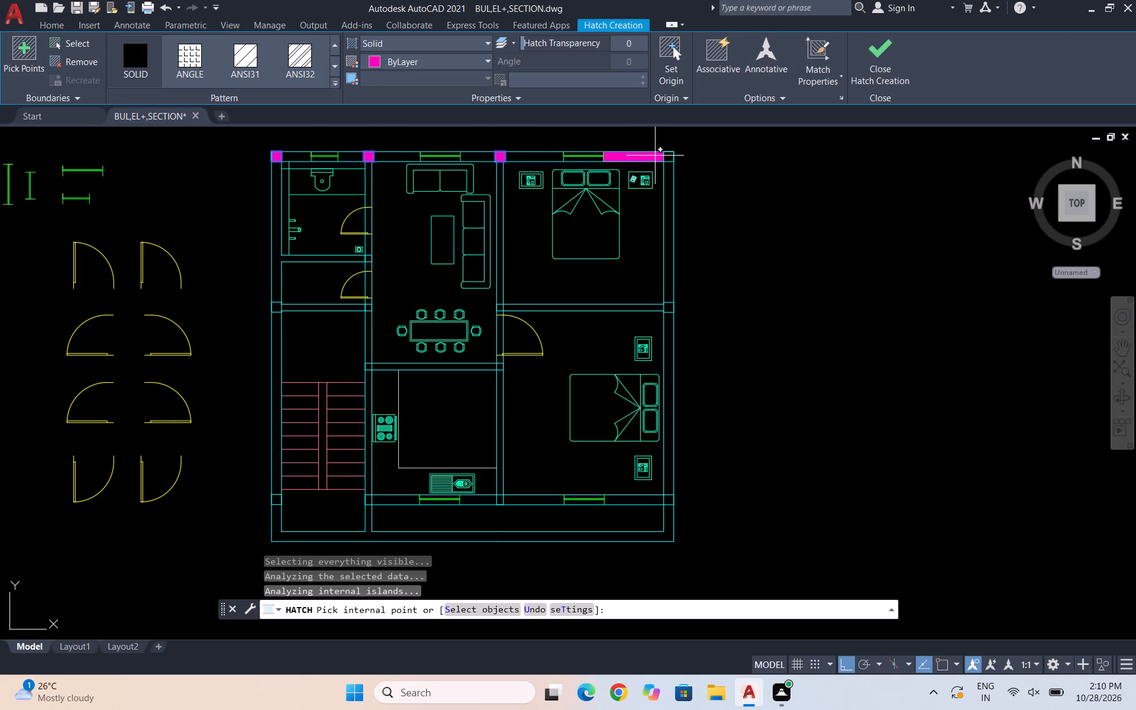
click(670, 156)
Fill the two lower column squares on the bedrooms' outer side wall with the SOLID hatch.
scroll(648, 296, up, 2)
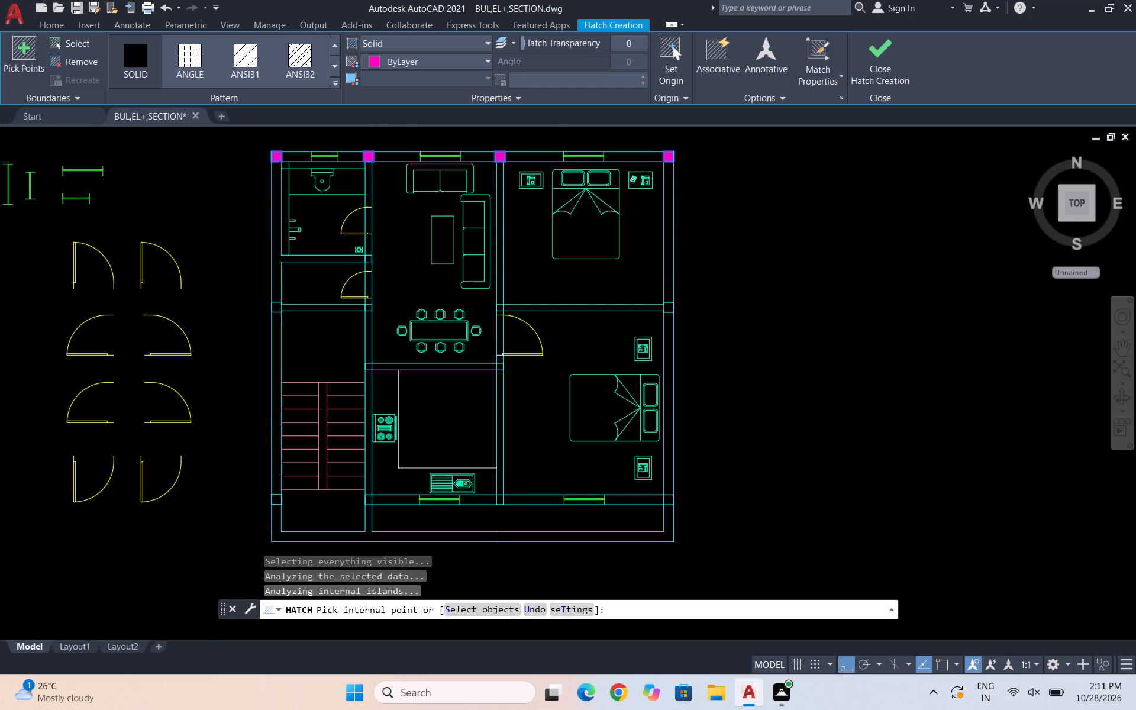
click(683, 317)
scroll(686, 275, down, 3)
scroll(669, 367, up, 3)
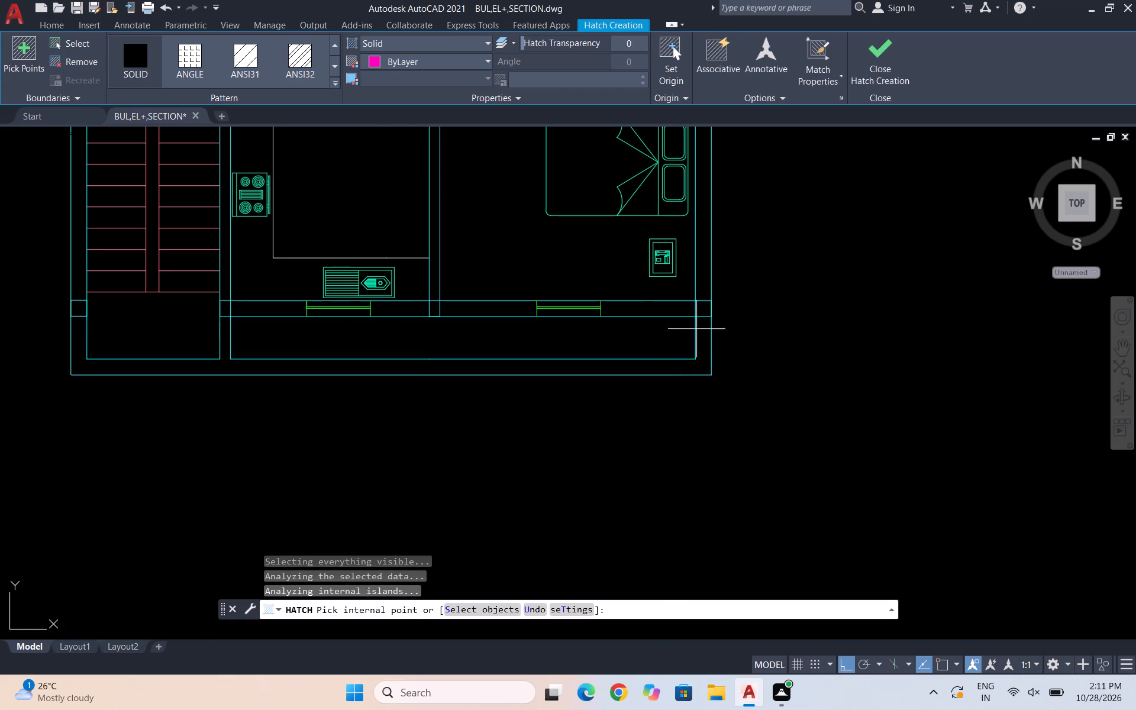
click(702, 309)
Fill the two column squares below the staircase and the middle one on the staircase-side outer wall with the SOLID hatch.
scroll(808, 322, down, 2)
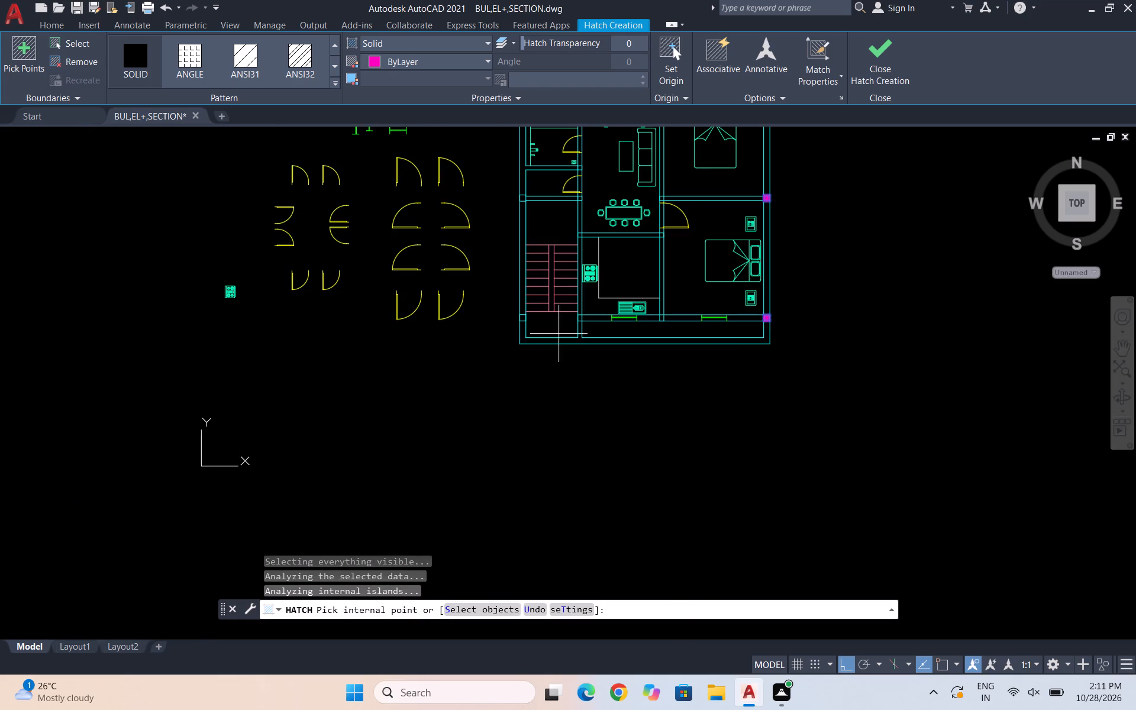
scroll(564, 327, up, 3)
click(618, 291)
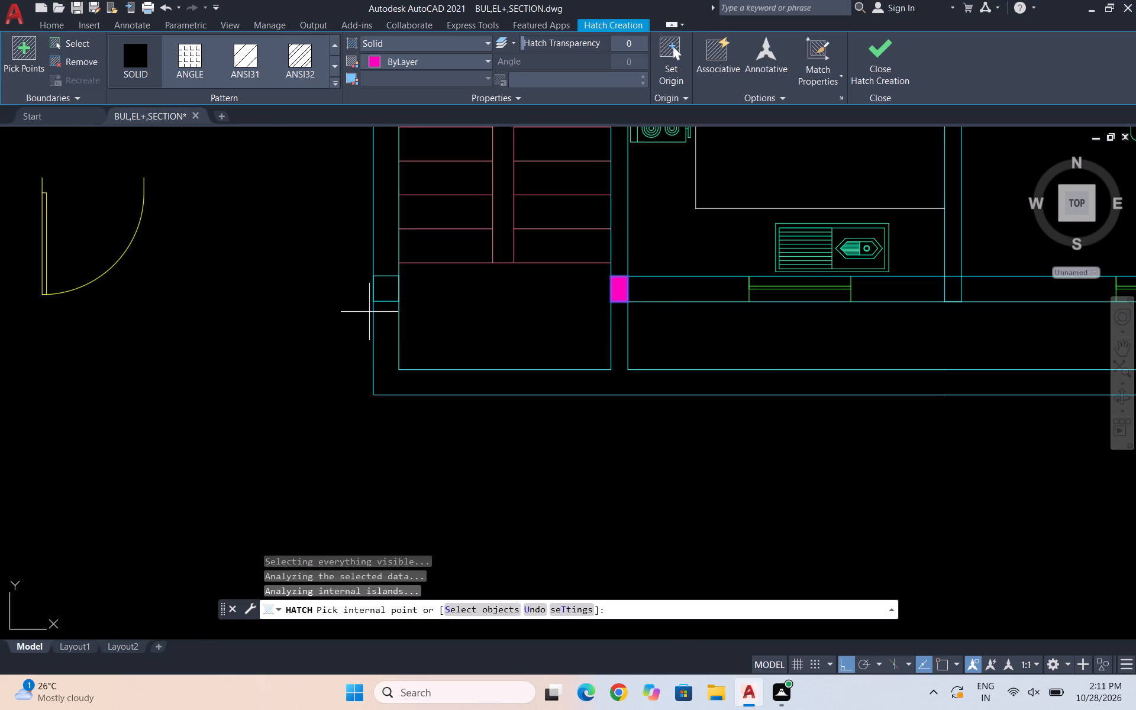
click(389, 294)
scroll(404, 365, down, 4)
scroll(431, 314, up, 3)
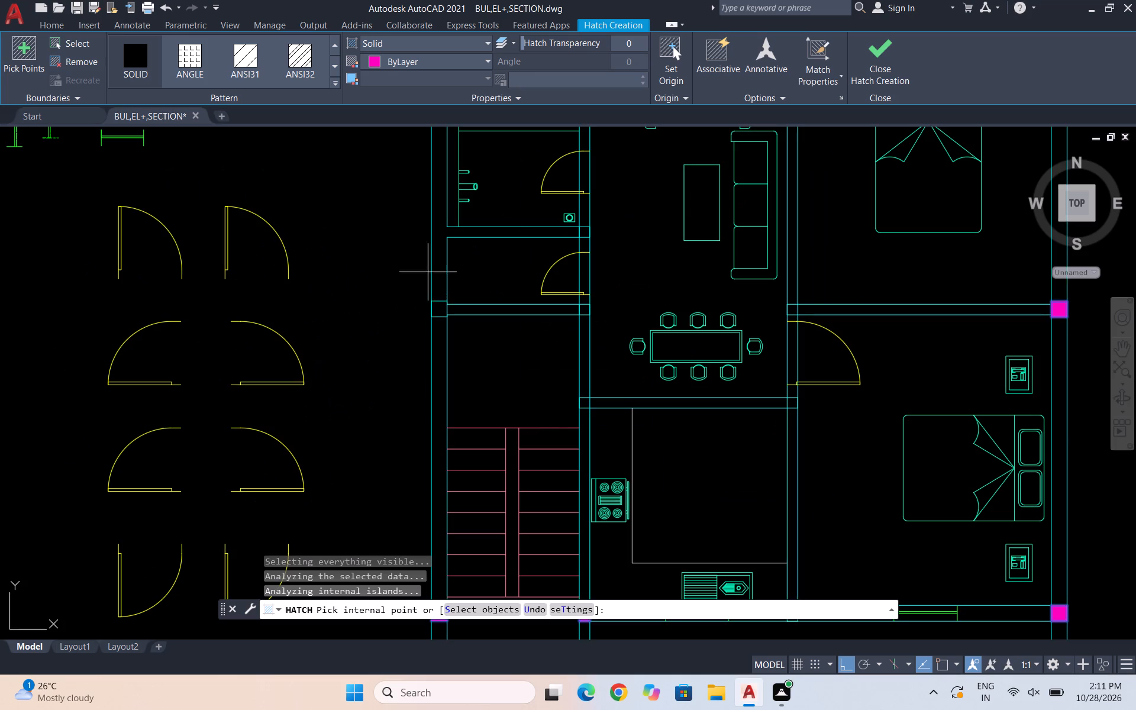
click(437, 309)
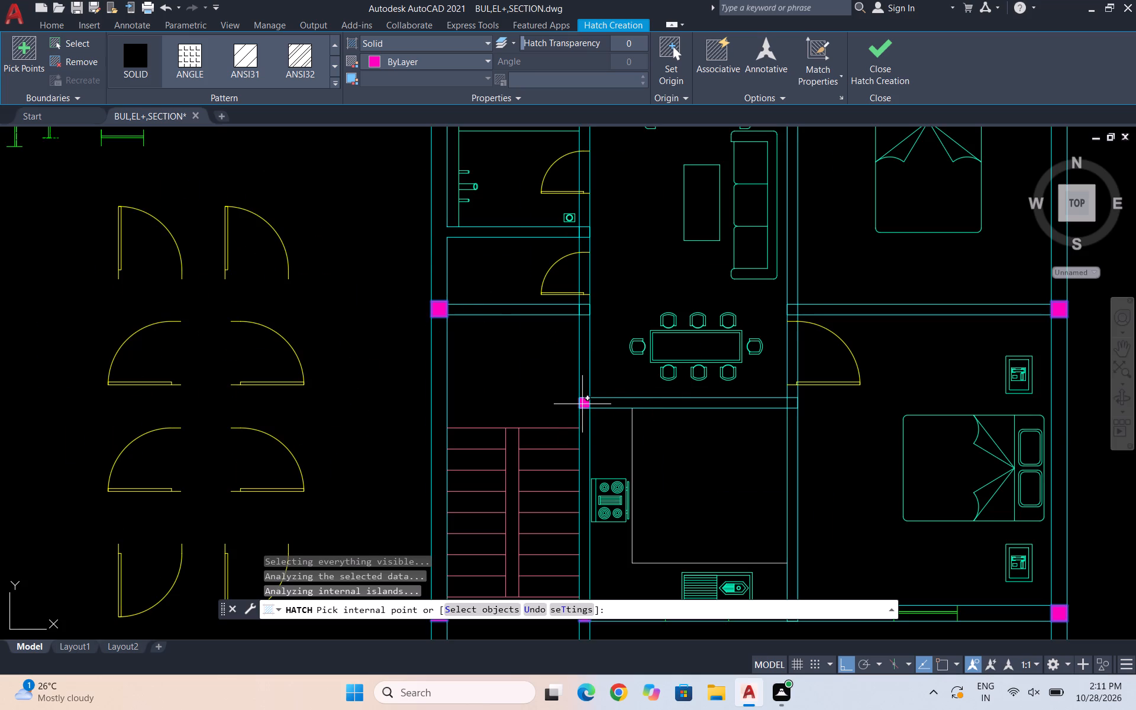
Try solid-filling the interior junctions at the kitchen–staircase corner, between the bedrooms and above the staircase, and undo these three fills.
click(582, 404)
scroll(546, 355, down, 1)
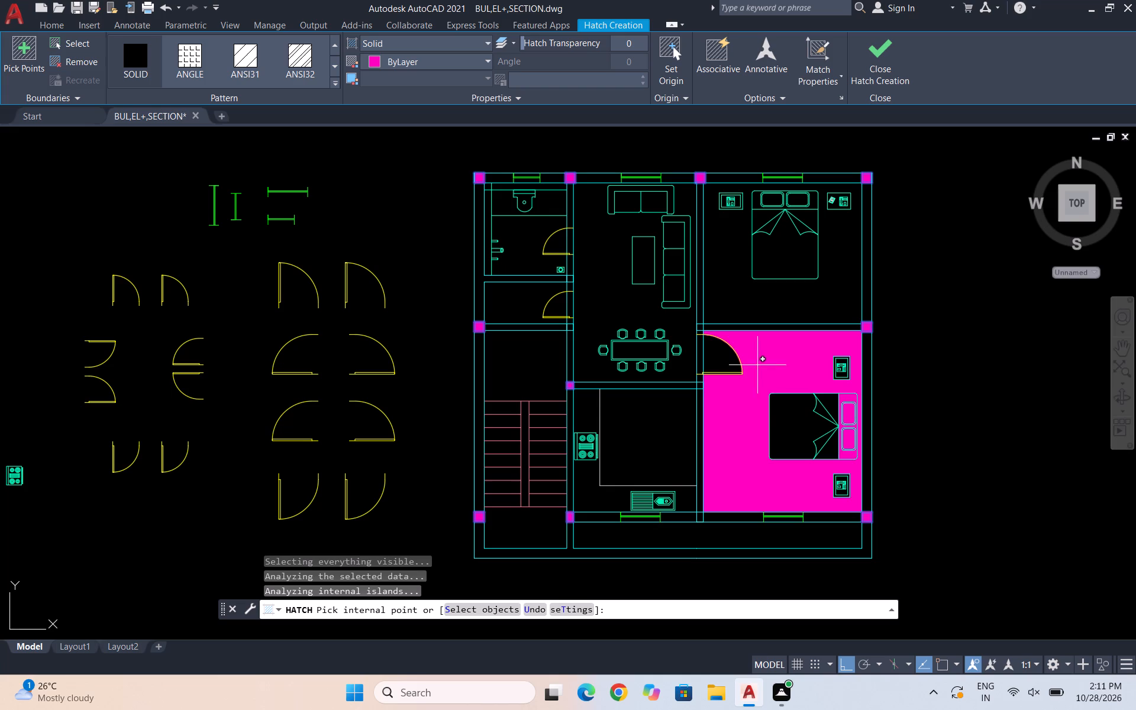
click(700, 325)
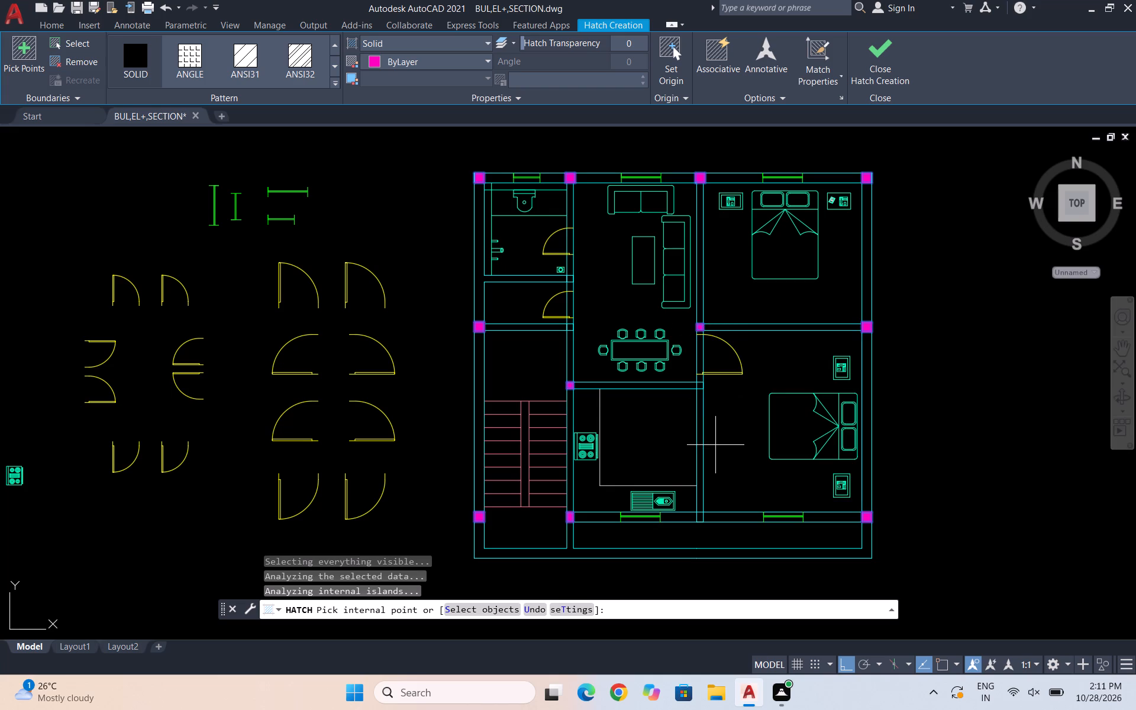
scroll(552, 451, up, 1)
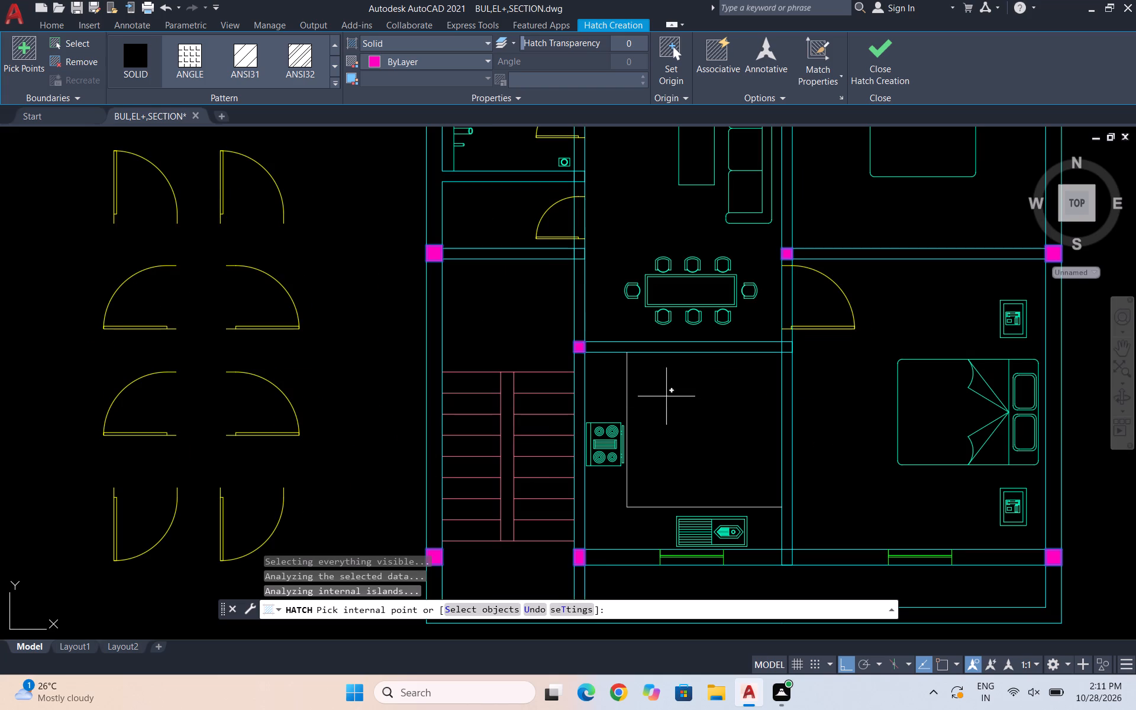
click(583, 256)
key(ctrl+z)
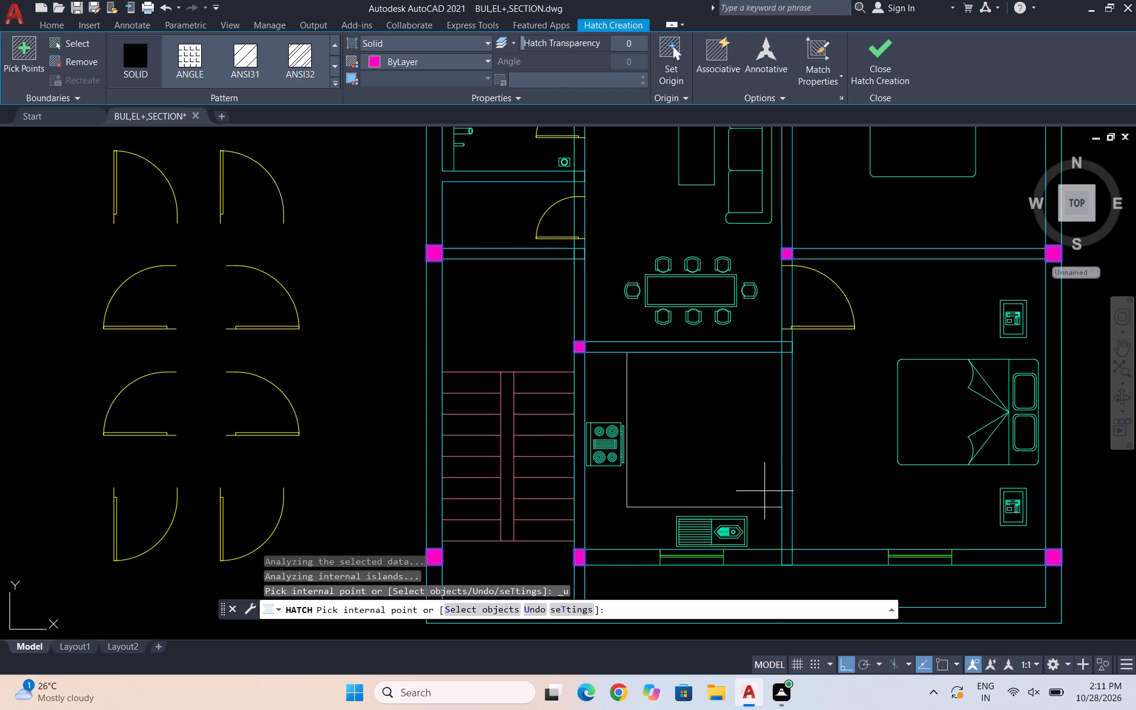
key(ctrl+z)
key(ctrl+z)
Fill the interior junctions above the staircase, between the bedrooms and at the kitchen–bedroom bottom wall with the SOLID hatch, and finish hatching.
click(579, 254)
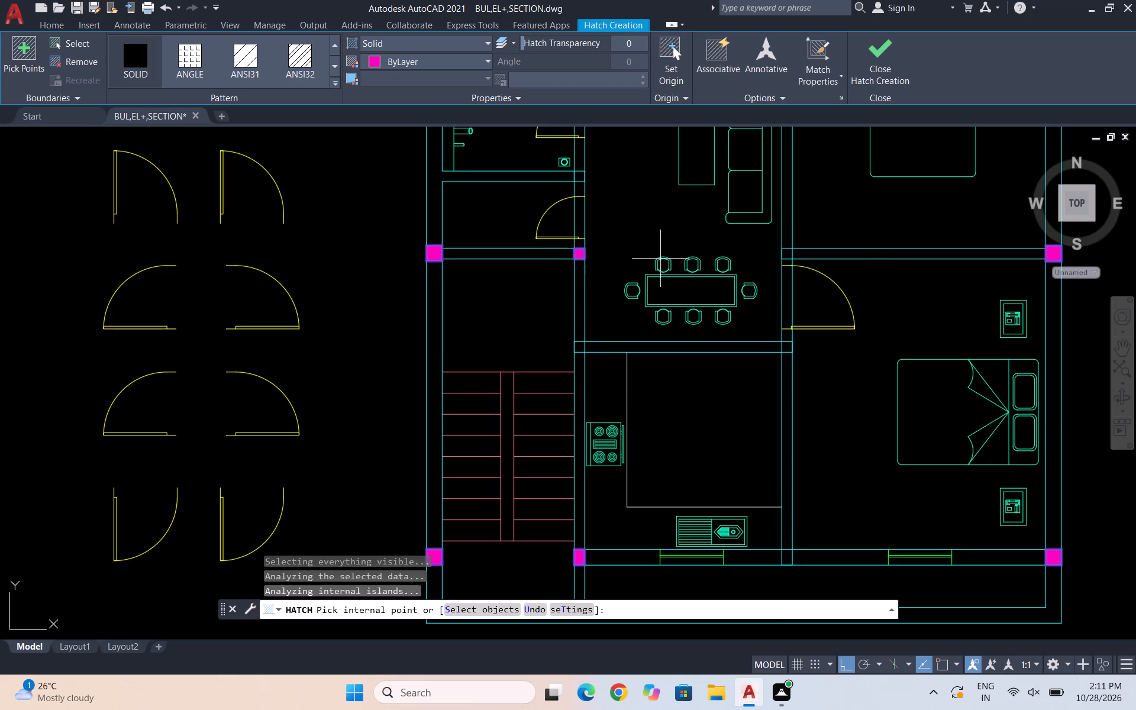
click(789, 251)
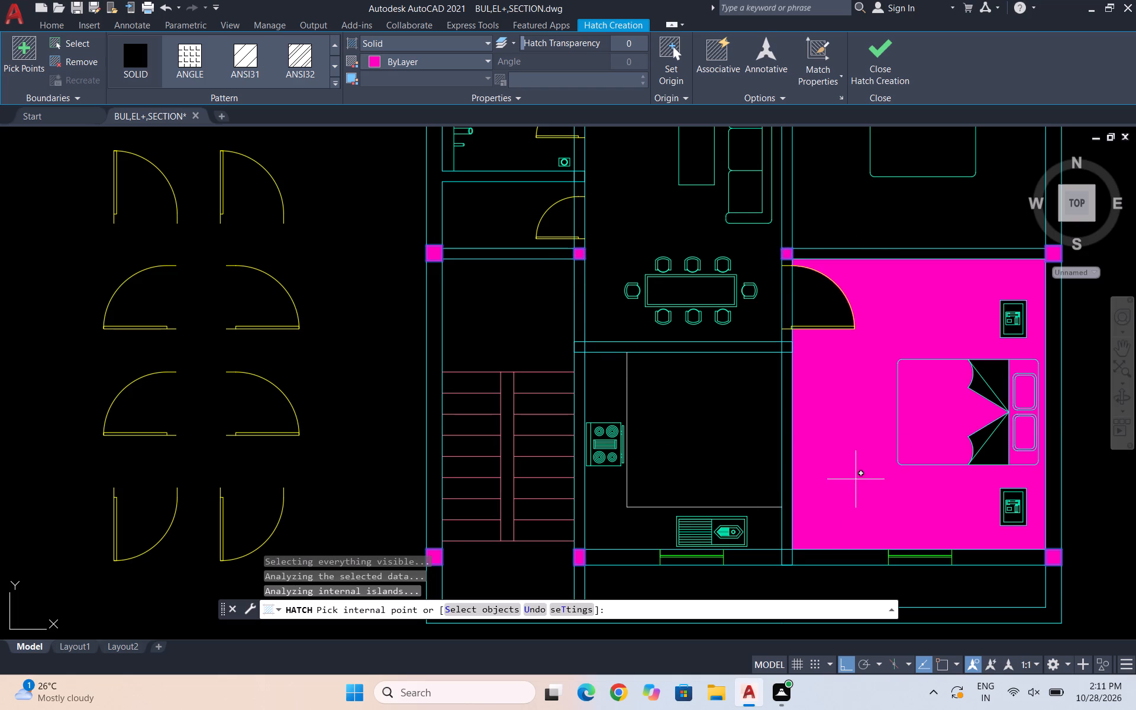
scroll(855, 415, down, 1)
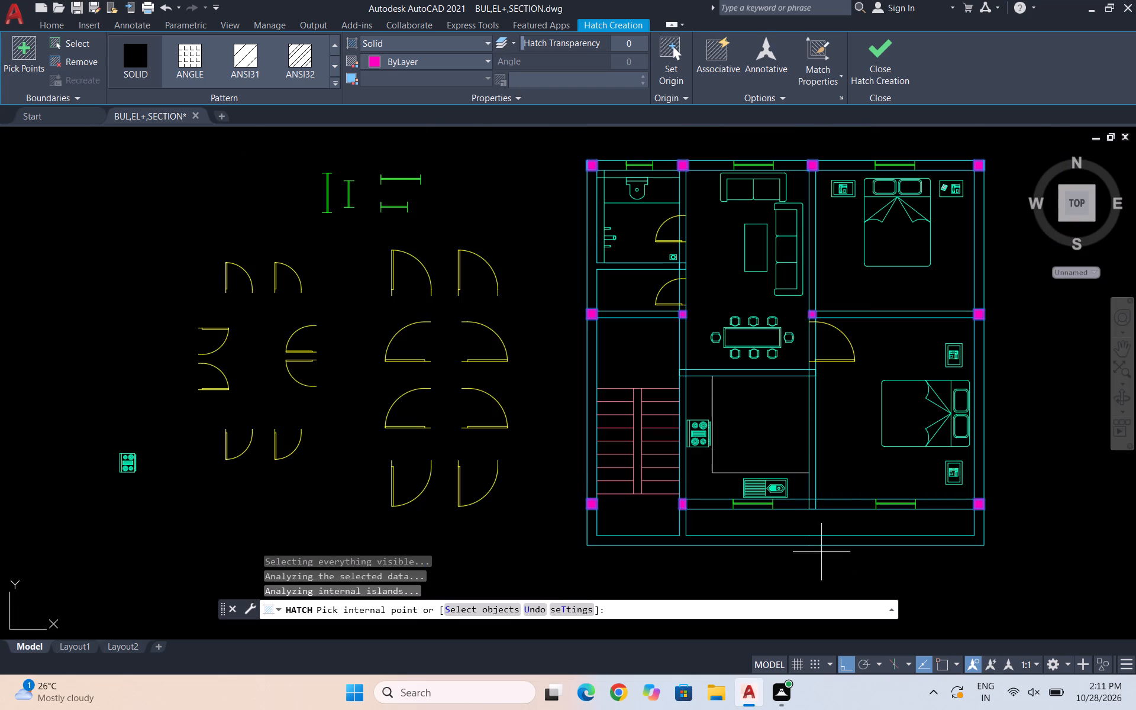
scroll(816, 533, up, 2)
click(808, 467)
scroll(740, 490, down, 3)
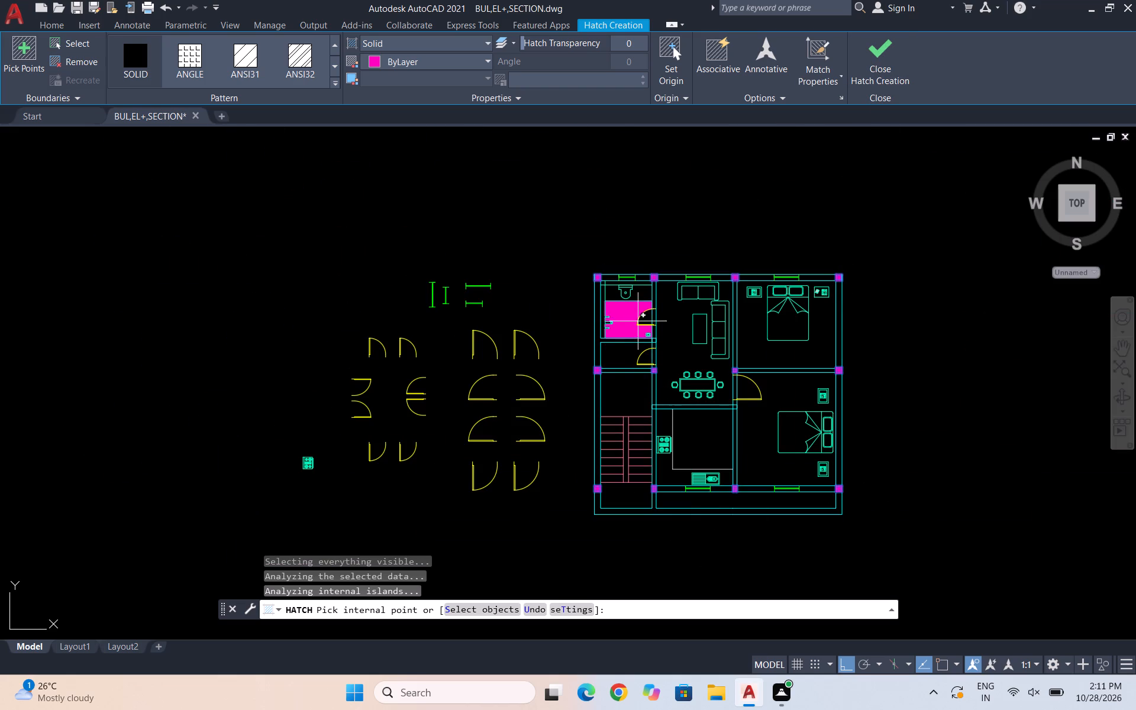
click(874, 64)
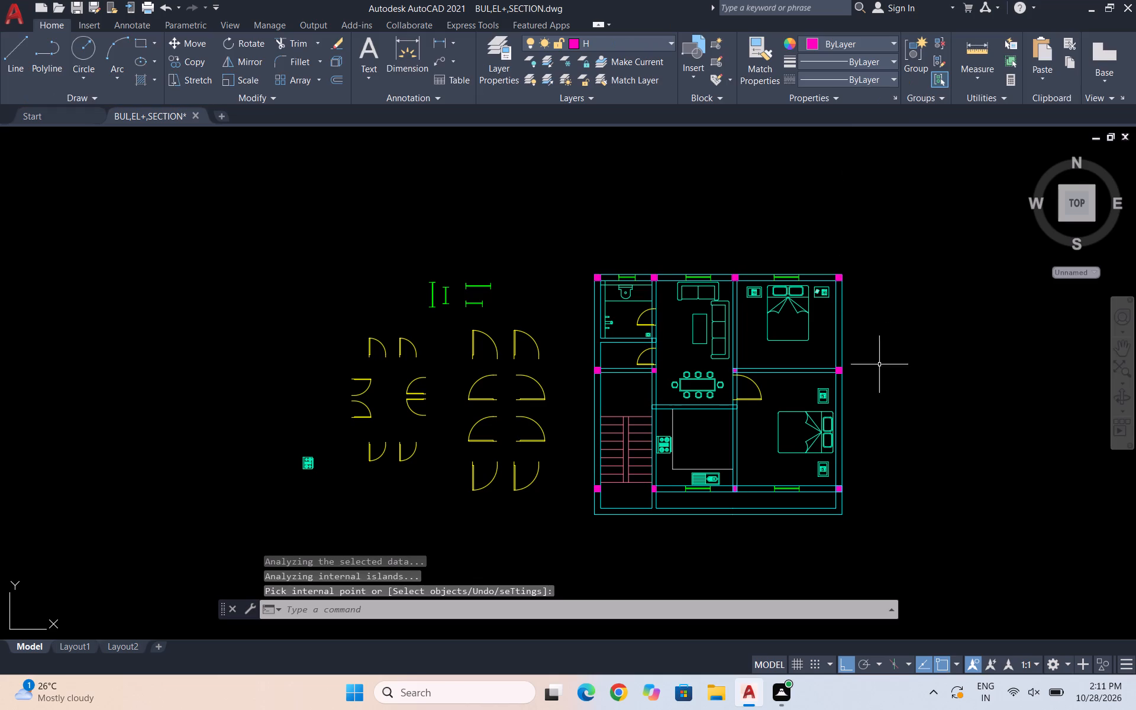
key(Escape)
Trim the wall lines crossing the bathroom door opening and the door opening of the small room below it.
scroll(667, 353, up, 3)
key(Escape)
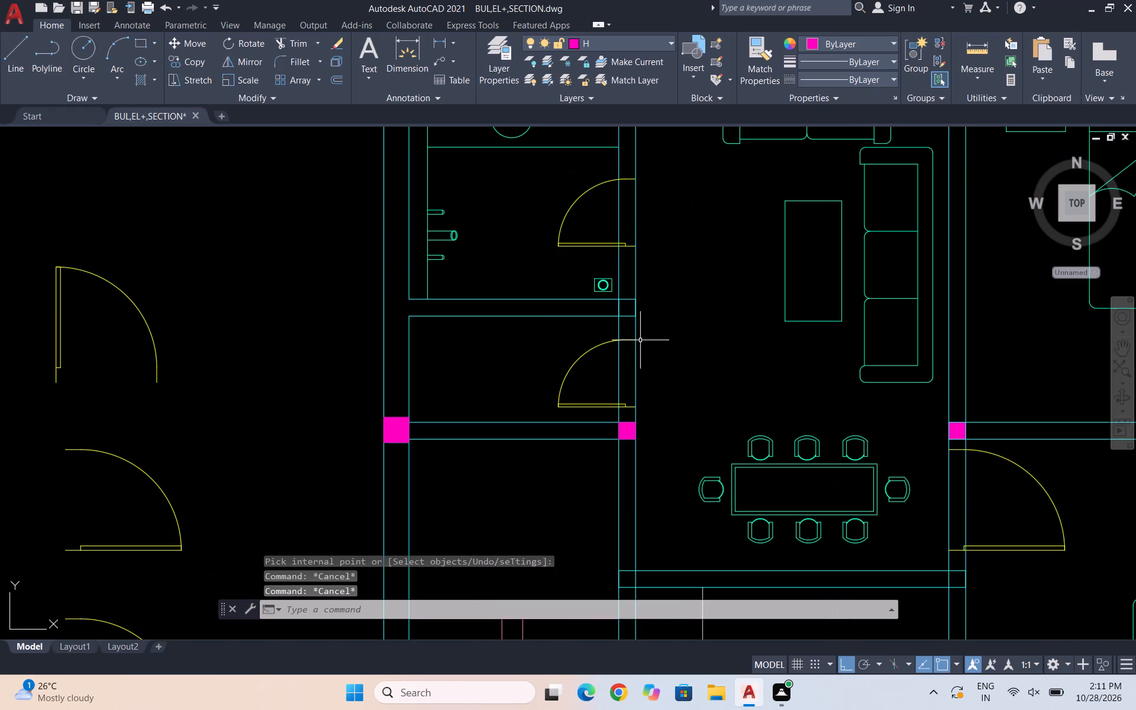
key(Escape)
text(TR)
key(Return)
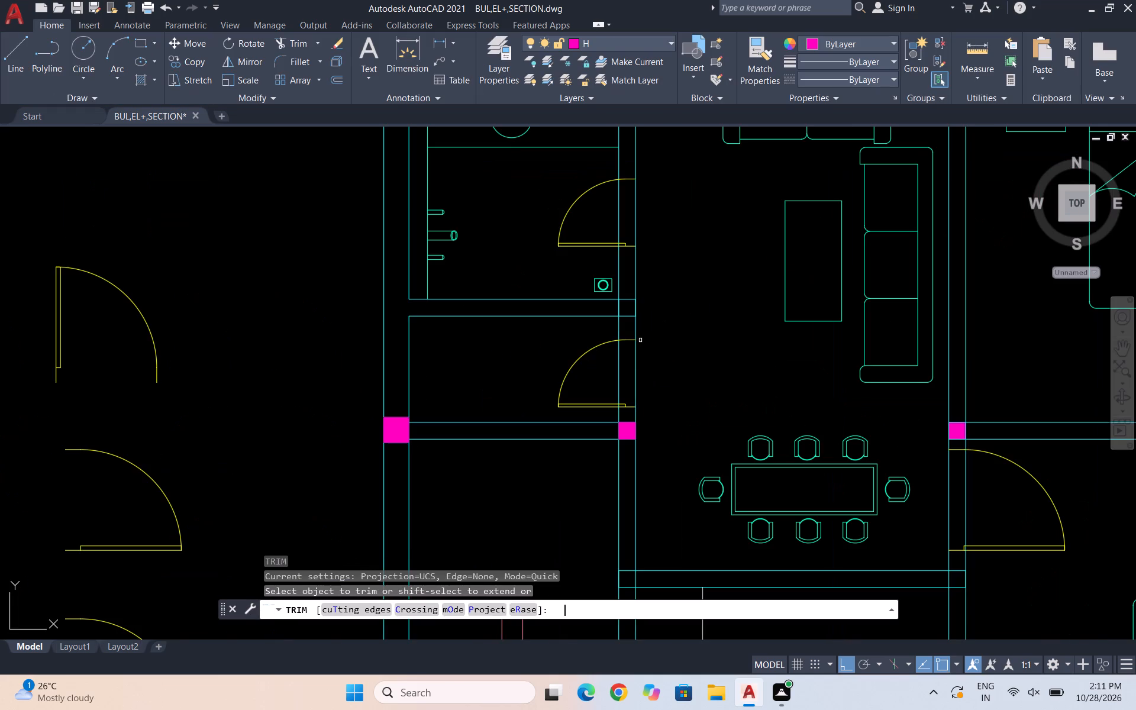
drag(613, 217, 695, 221)
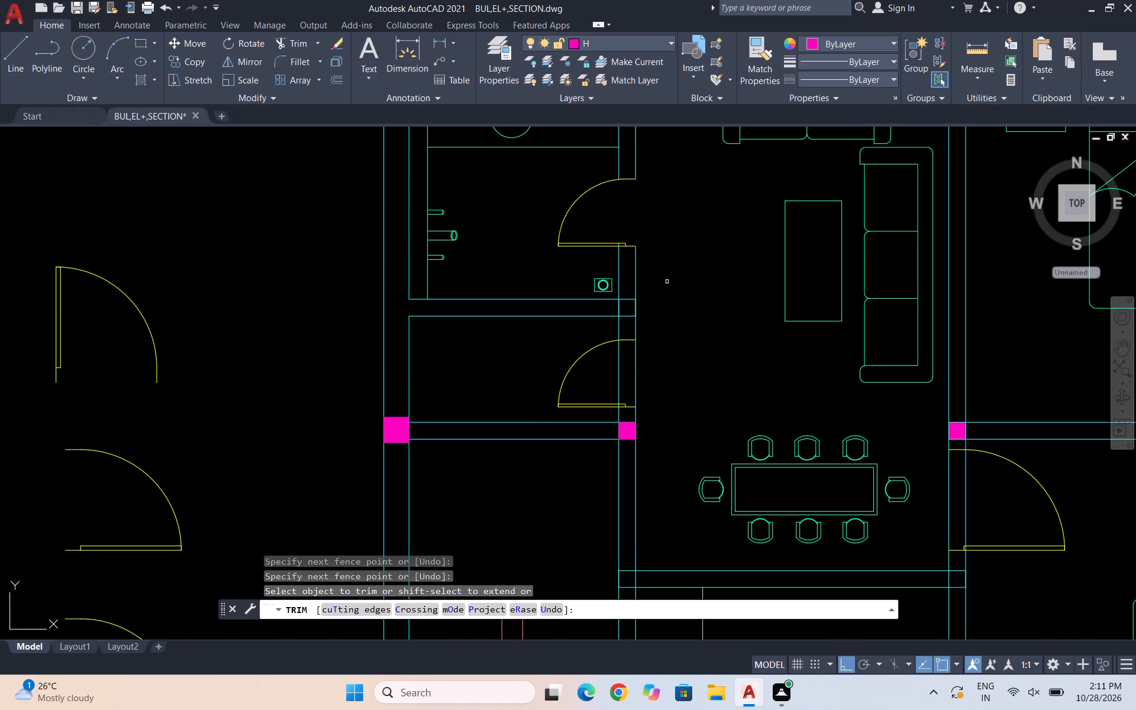
drag(619, 372, 710, 356)
drag(629, 369, 666, 369)
Trim the overlapping wall lines at the junction between the two door openings, where the bathroom's lower wall meets the living room wall.
scroll(643, 327, up, 2)
scroll(577, 275, up, 2)
drag(558, 275, 627, 256)
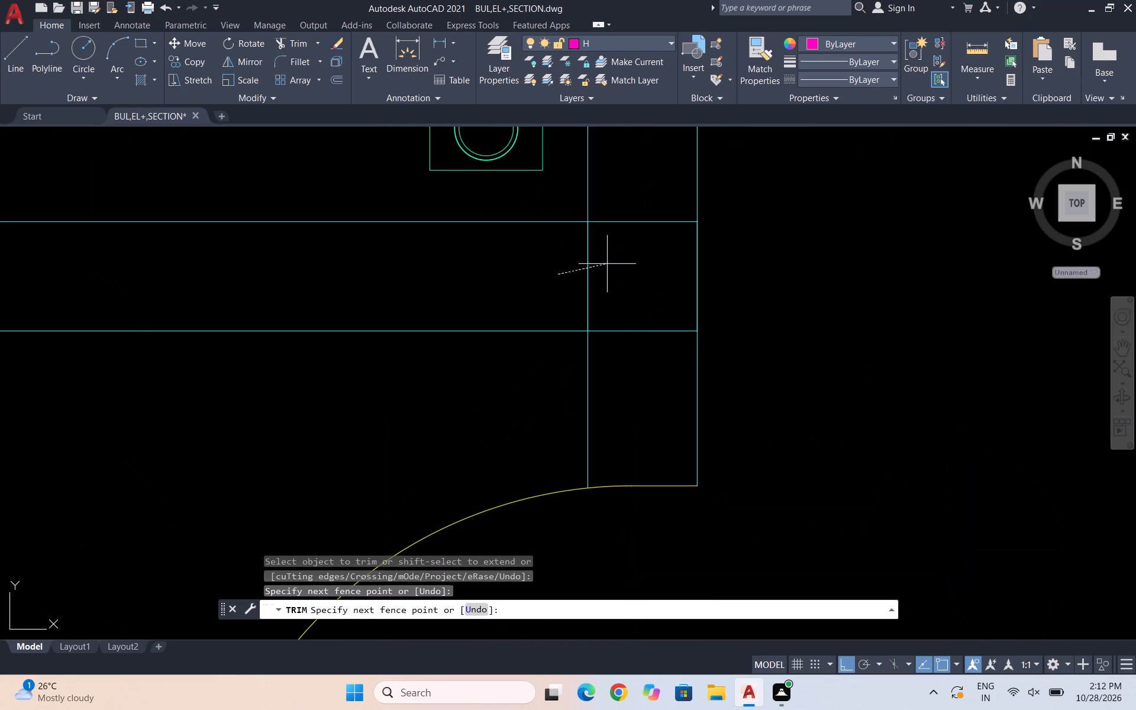
drag(627, 256, 672, 183)
drag(664, 233, 668, 381)
scroll(602, 273, down, 4)
scroll(744, 356, down, 1)
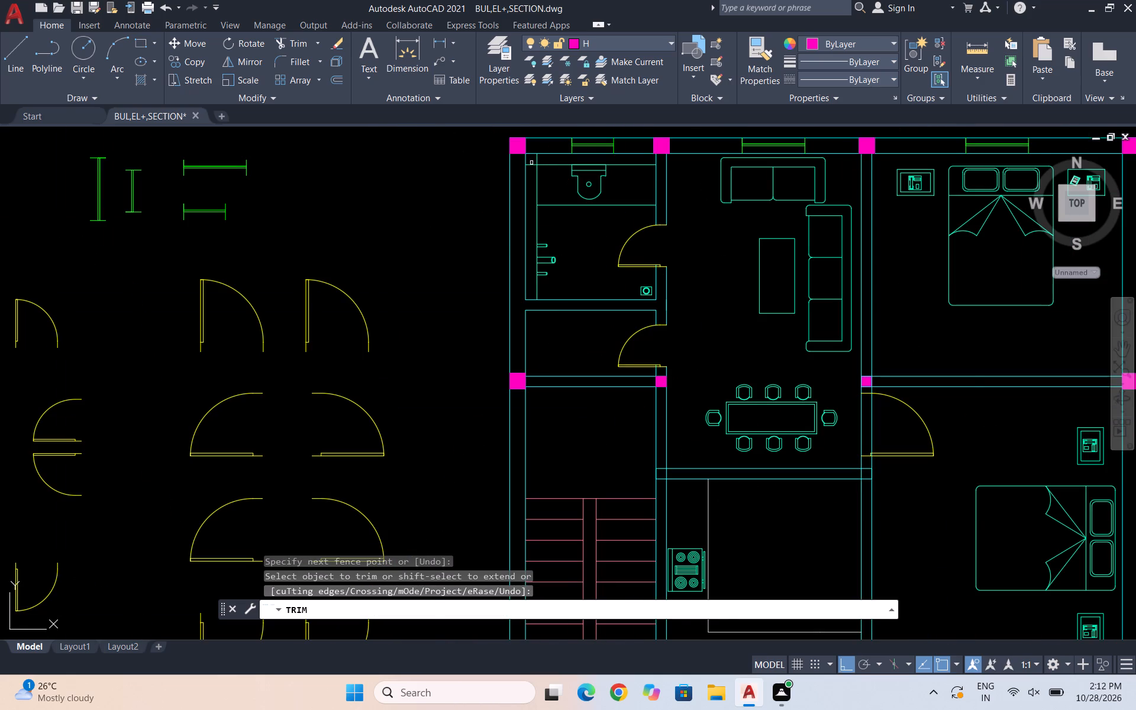
Trim the bathroom's inner vertical line where it extends above the horizontal line behind the toilet, and end trimming.
scroll(531, 163, up, 3)
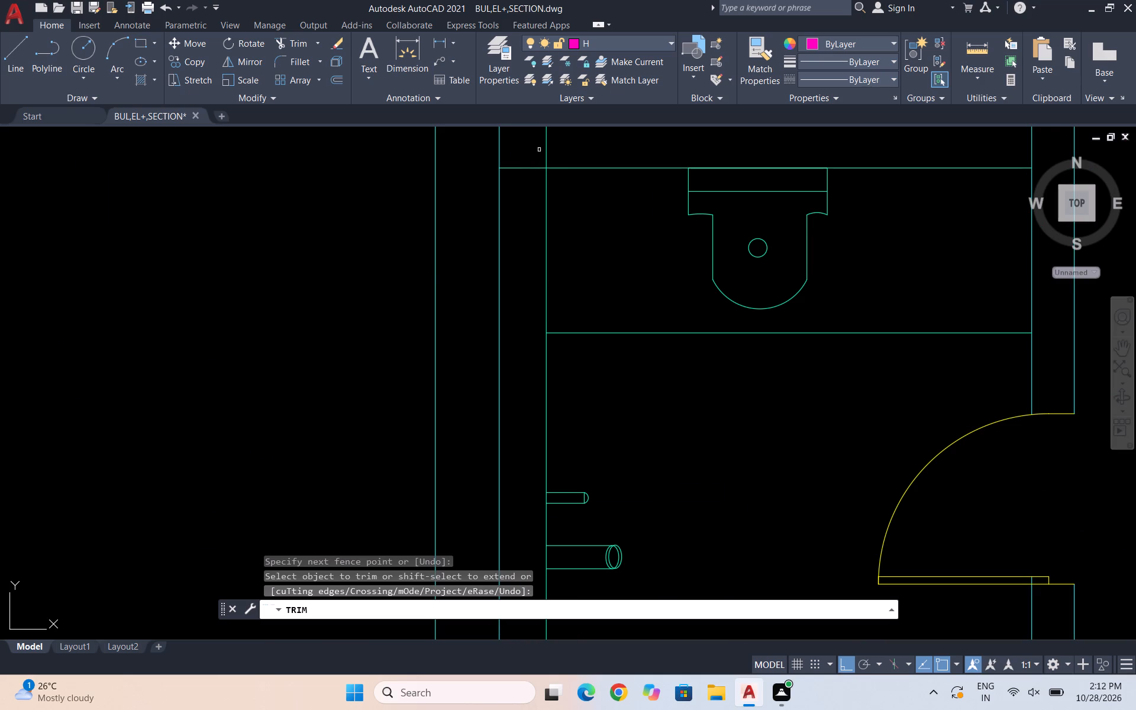
drag(538, 149, 600, 149)
scroll(630, 181, down, 1)
scroll(621, 310, down, 1)
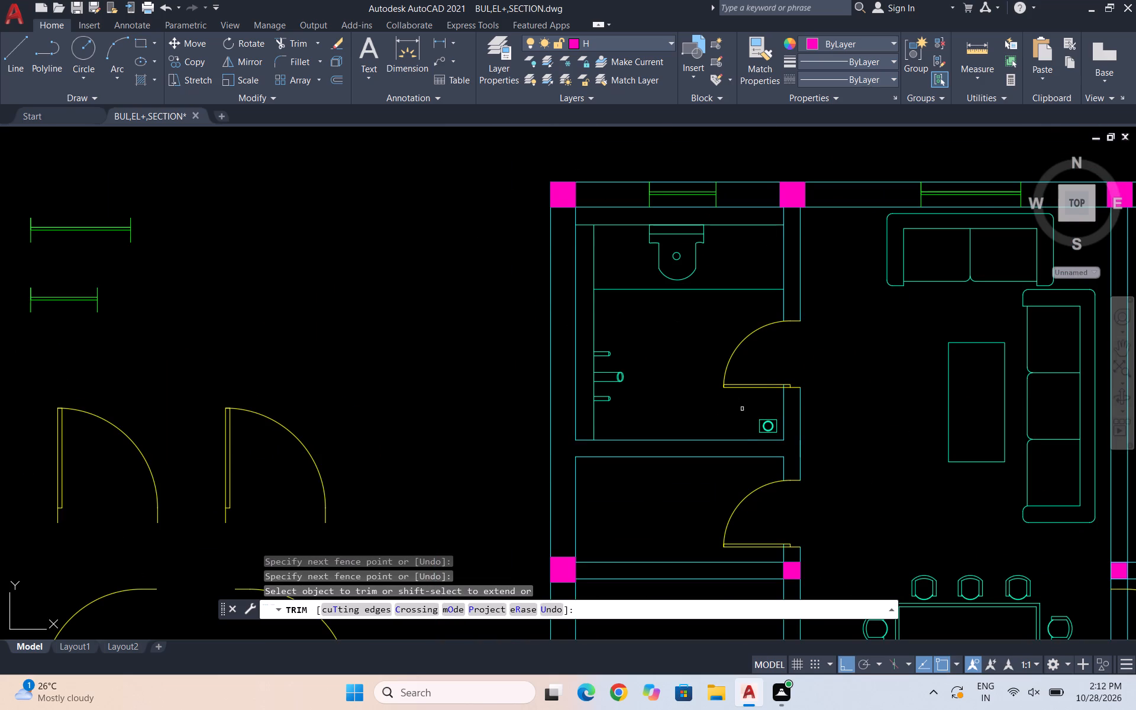
key(Escape)
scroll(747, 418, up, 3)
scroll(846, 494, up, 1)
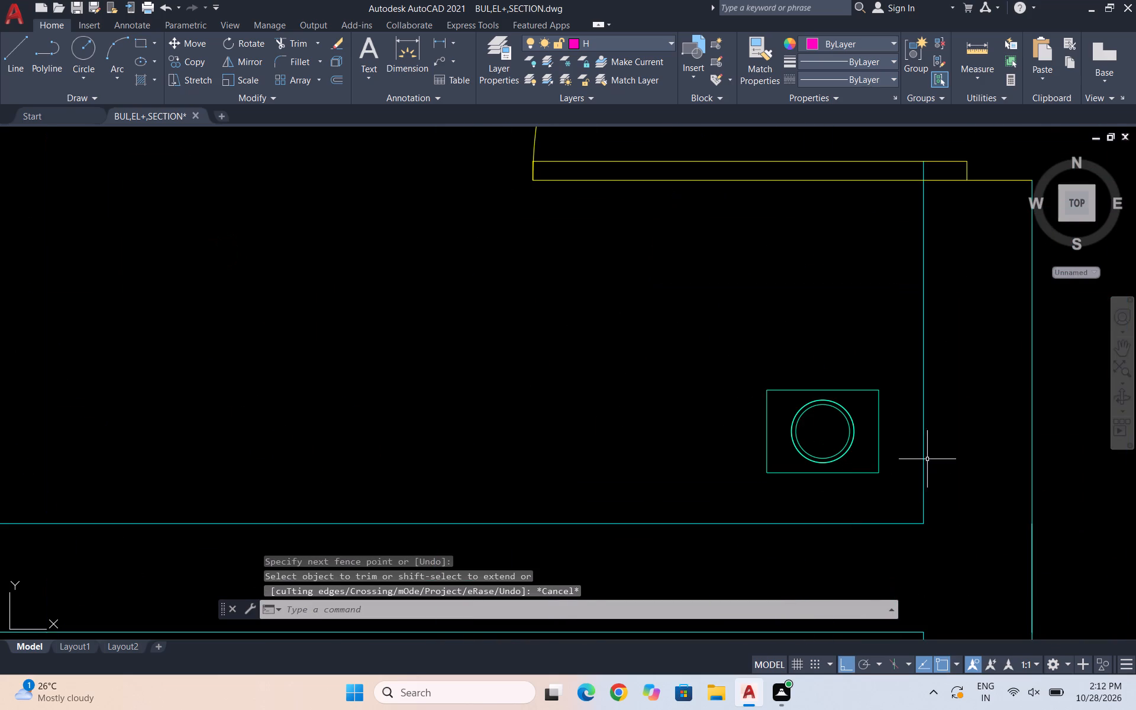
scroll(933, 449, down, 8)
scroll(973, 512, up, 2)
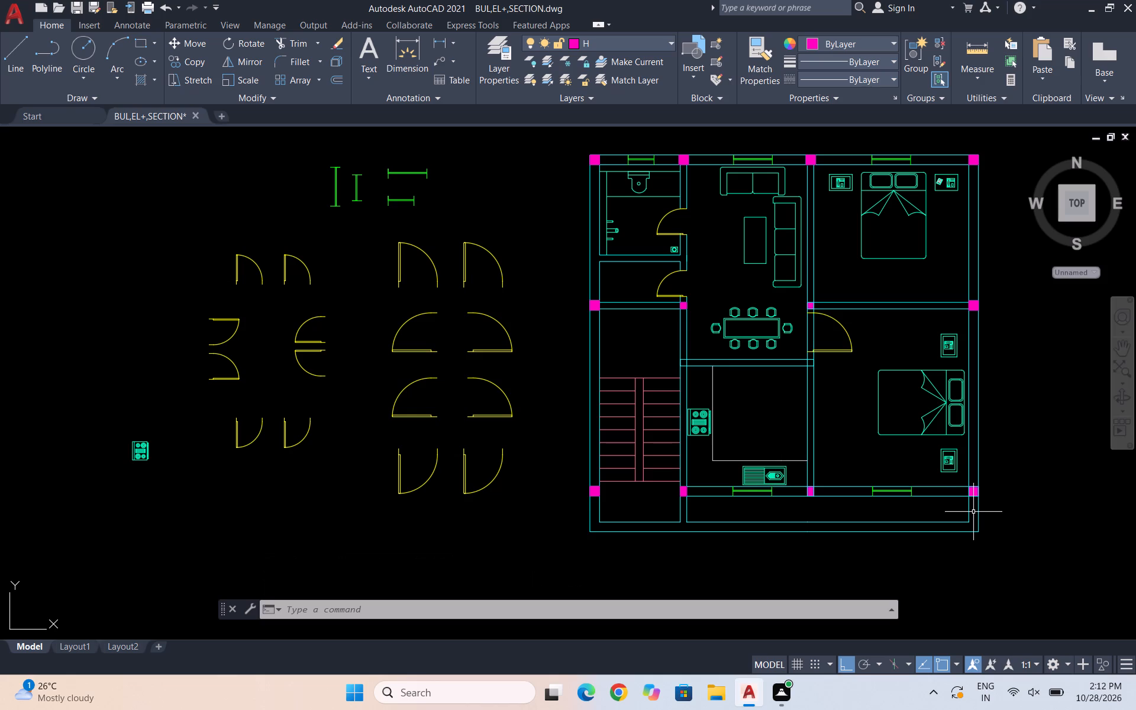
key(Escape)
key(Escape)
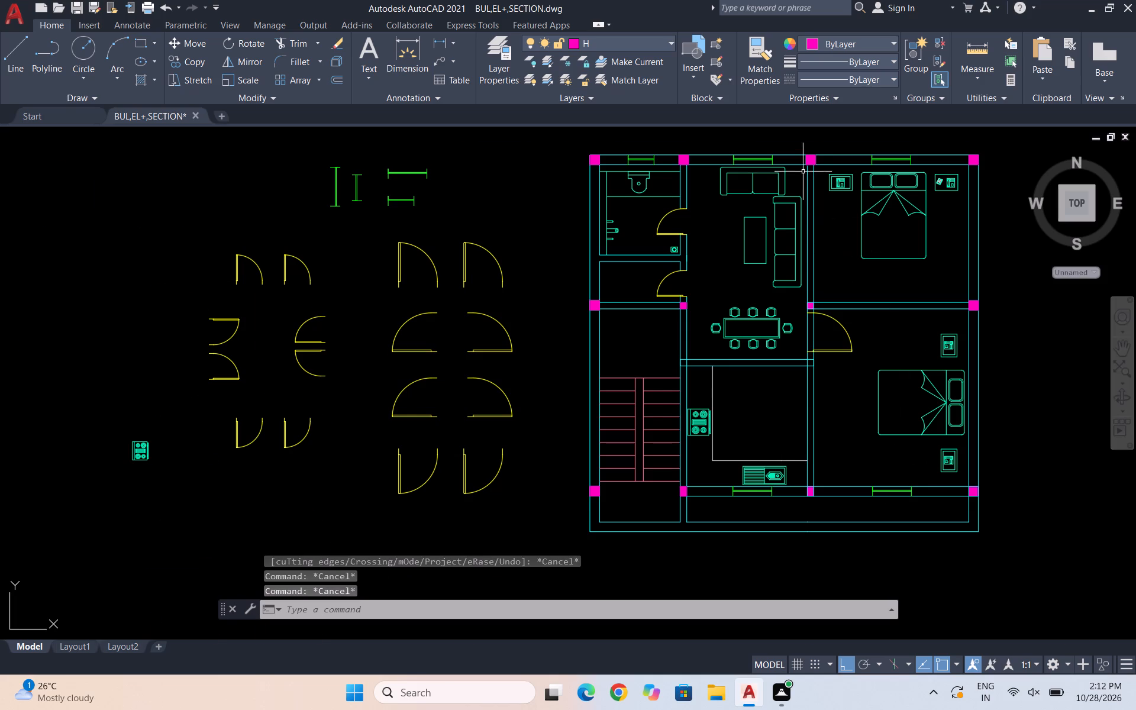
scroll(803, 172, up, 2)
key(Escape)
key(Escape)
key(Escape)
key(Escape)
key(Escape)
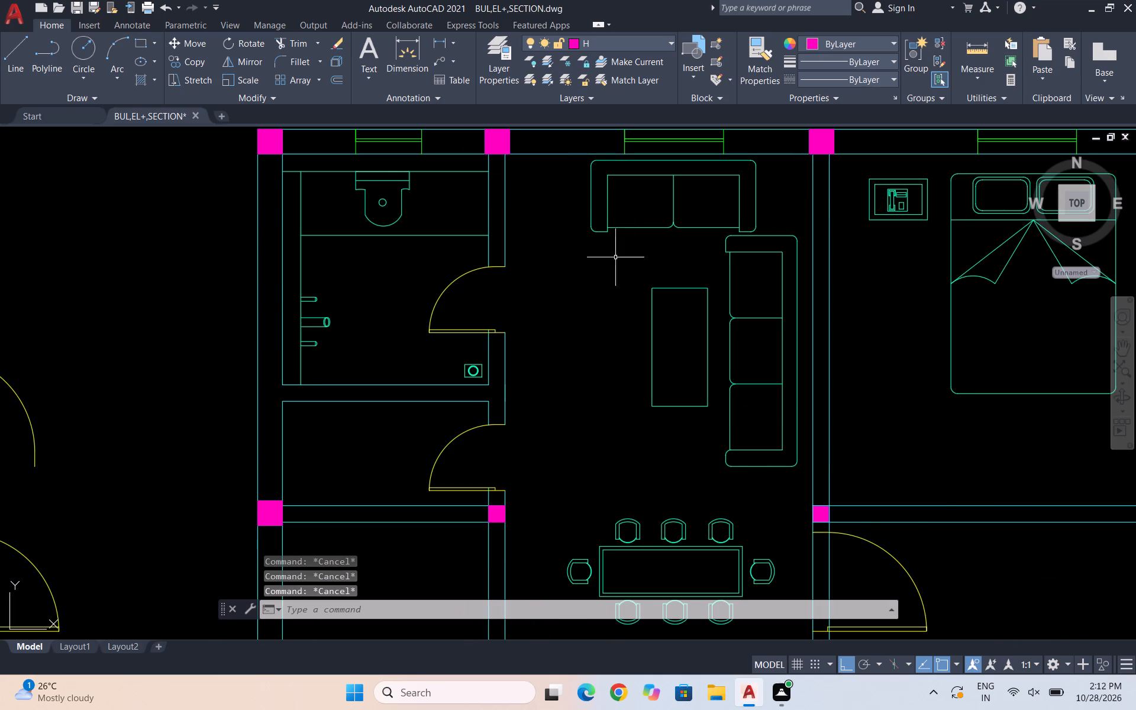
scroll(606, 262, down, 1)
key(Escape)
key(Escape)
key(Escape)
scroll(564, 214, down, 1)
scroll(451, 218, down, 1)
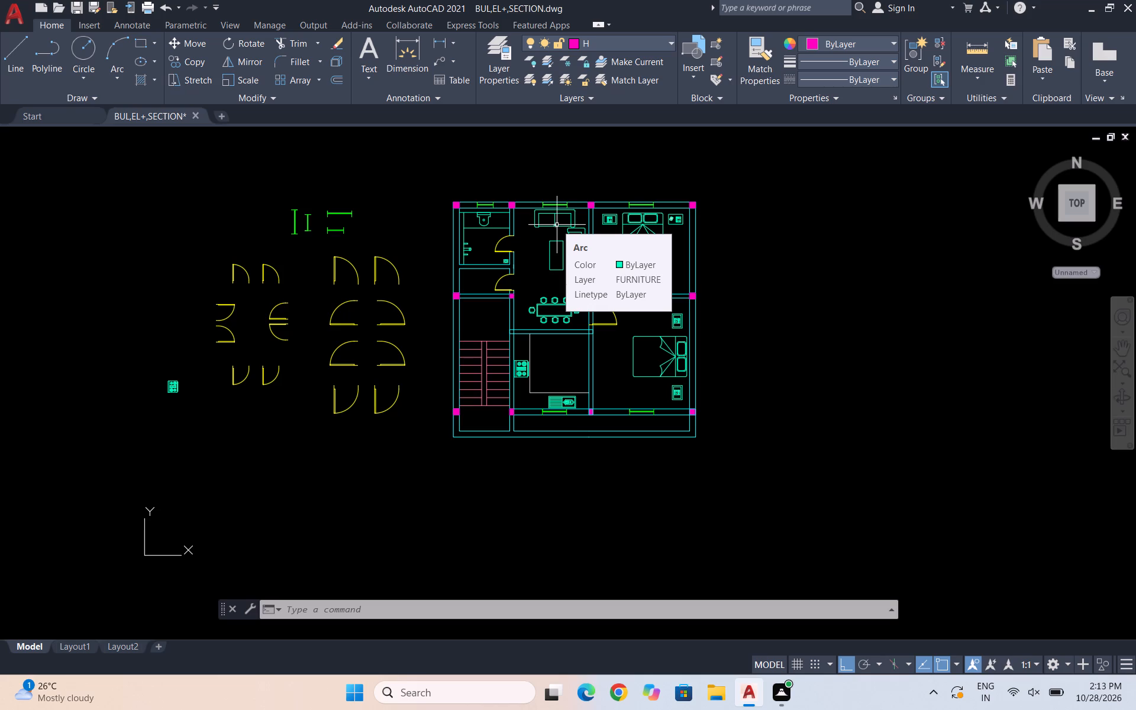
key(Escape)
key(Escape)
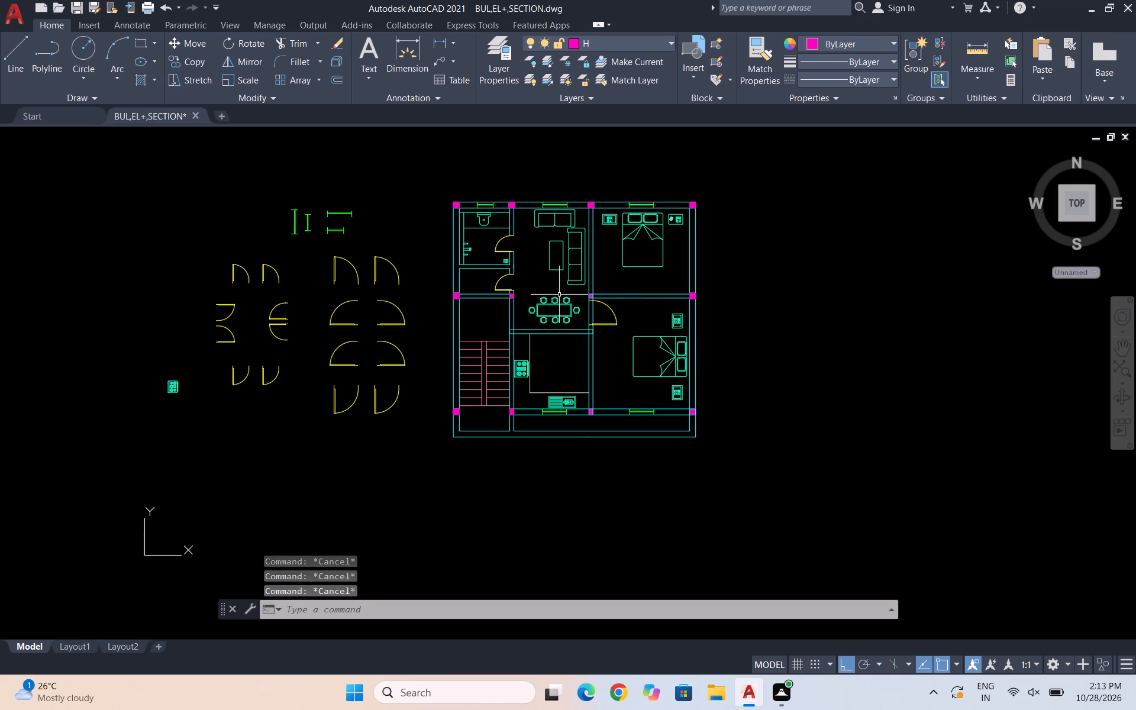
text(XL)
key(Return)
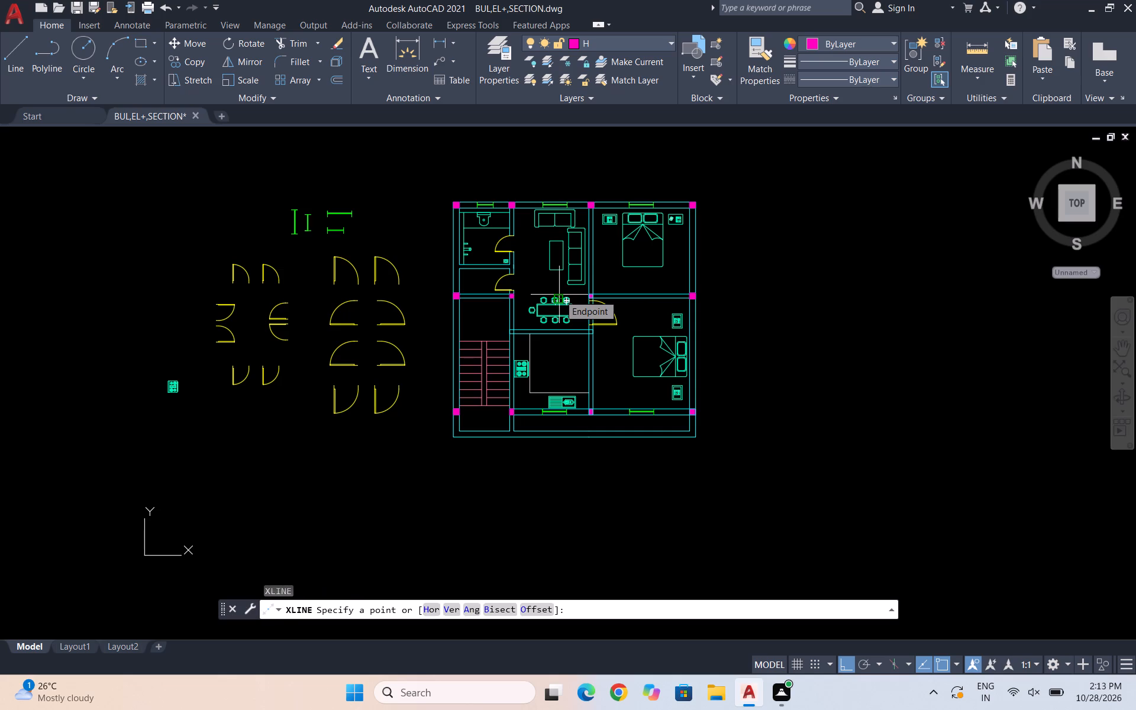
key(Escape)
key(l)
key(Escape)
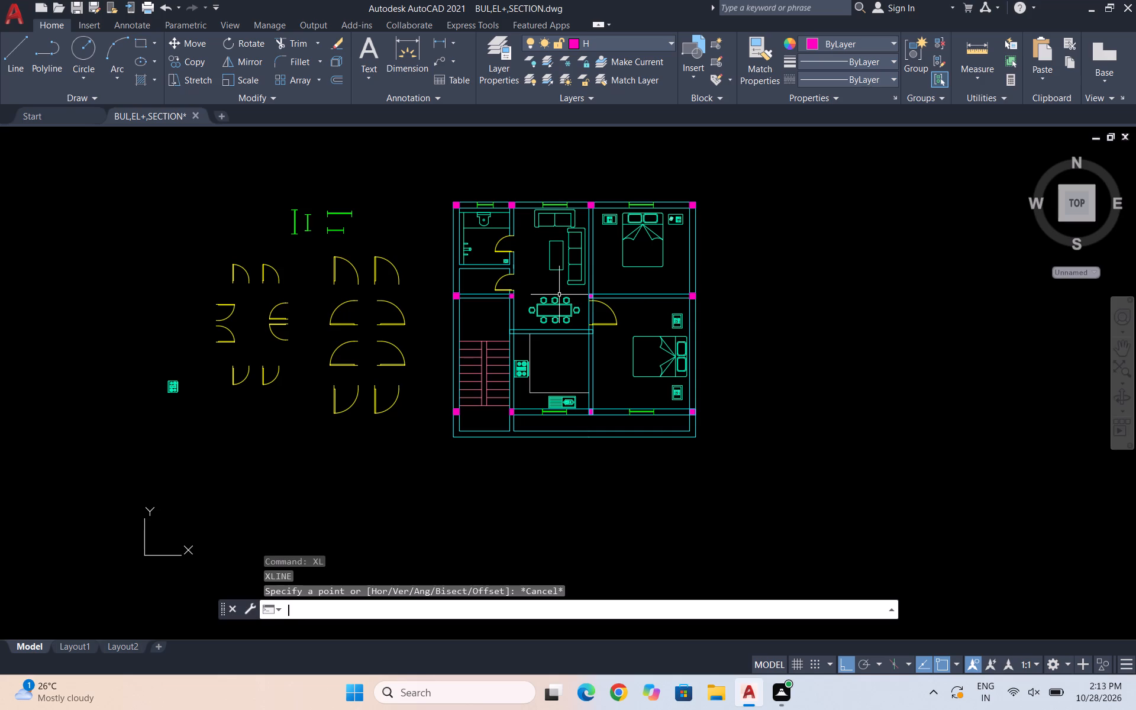
Draw horizontal construction lines through the outer and inner faces of the floor plan's top wall.
text(XL)
key(Return)
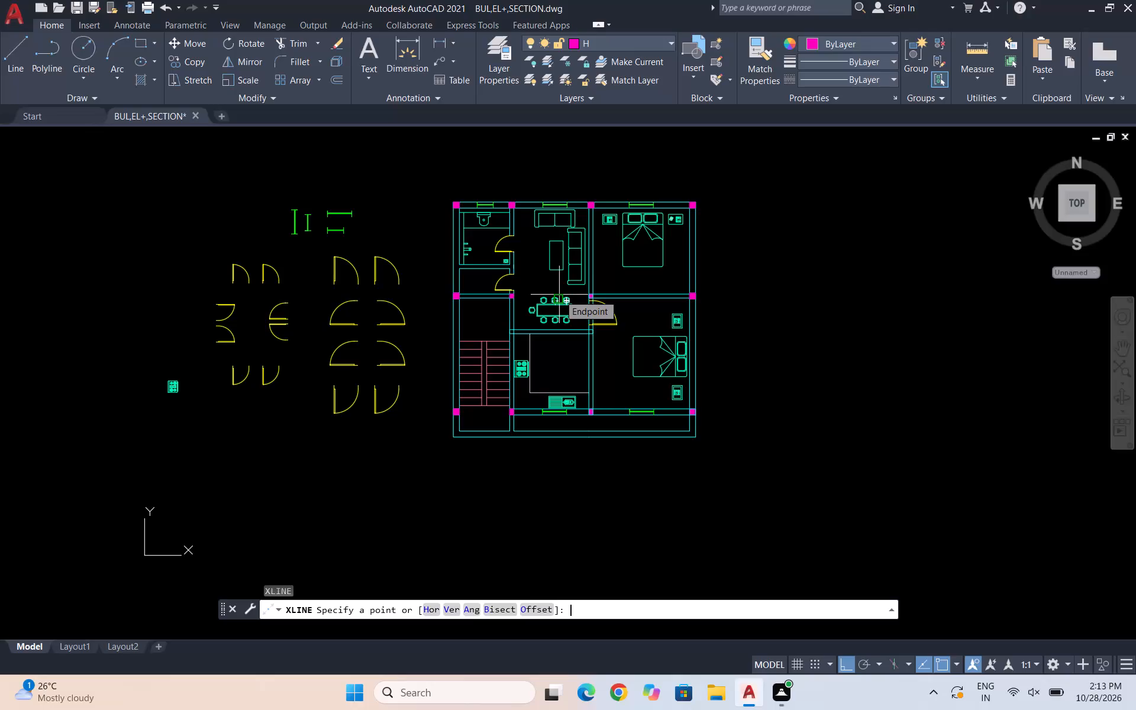
key(h)
key(Return)
scroll(701, 185, up, 2)
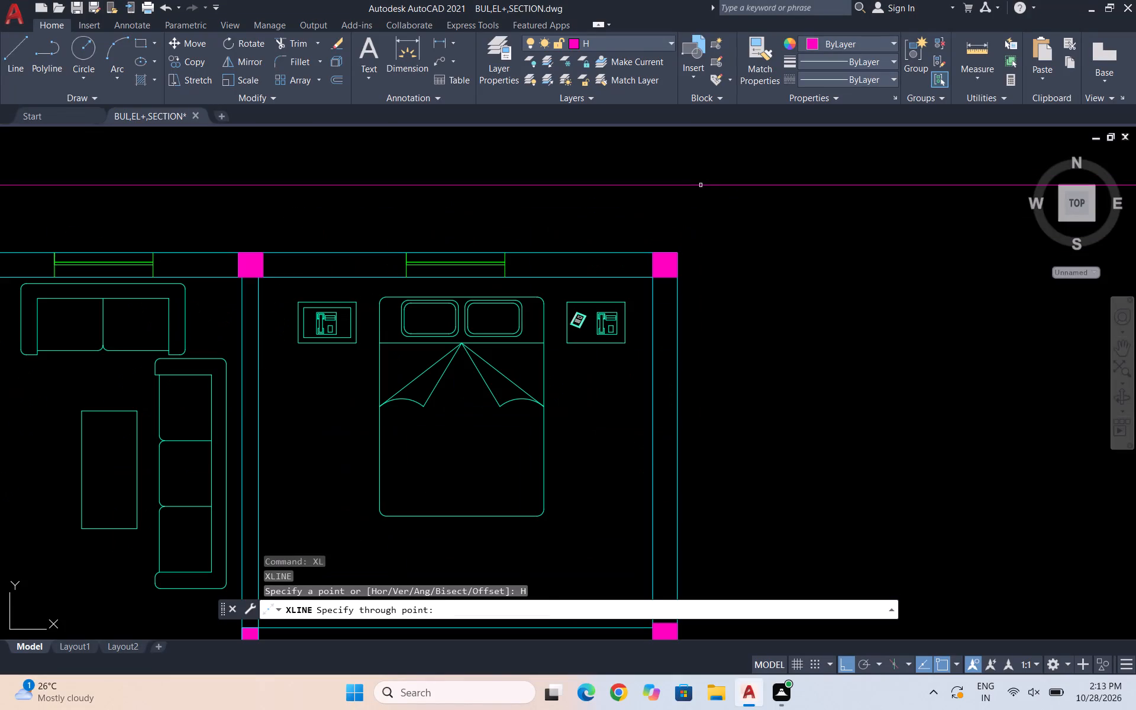
scroll(701, 185, up, 1)
click(675, 255)
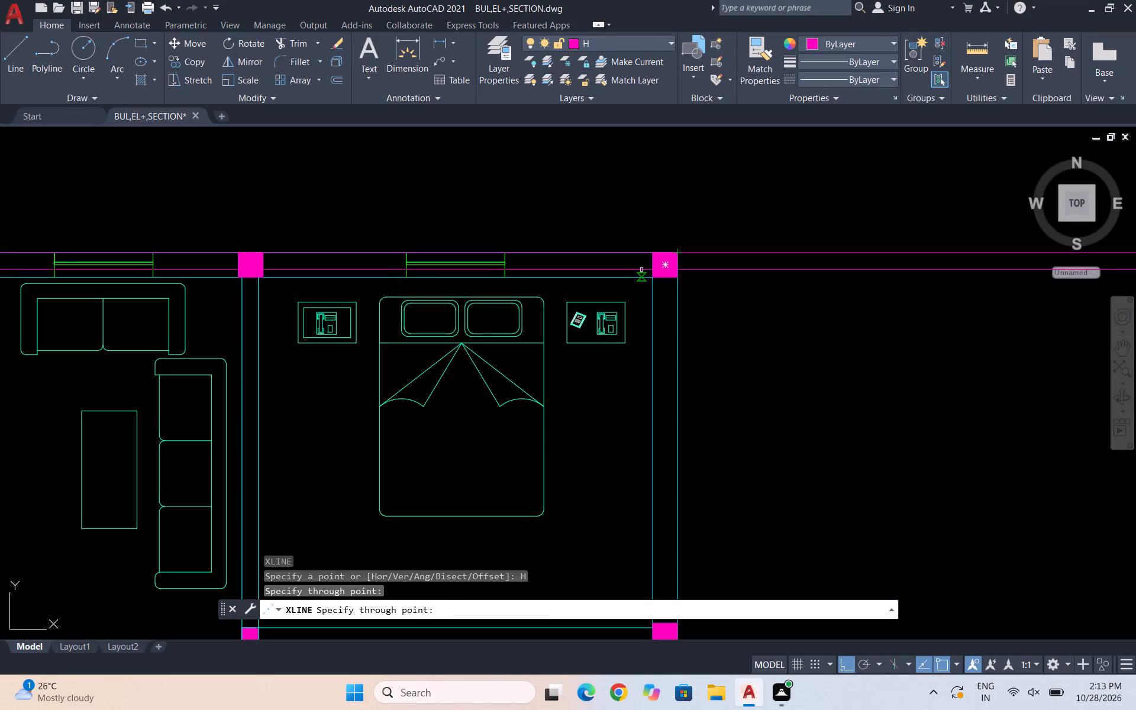
click(658, 276)
Add horizontal construction lines through both faces of the bedroom's bottom wall and the plan's lowest outer edge, and finish the construction lines.
scroll(690, 198, down, 2)
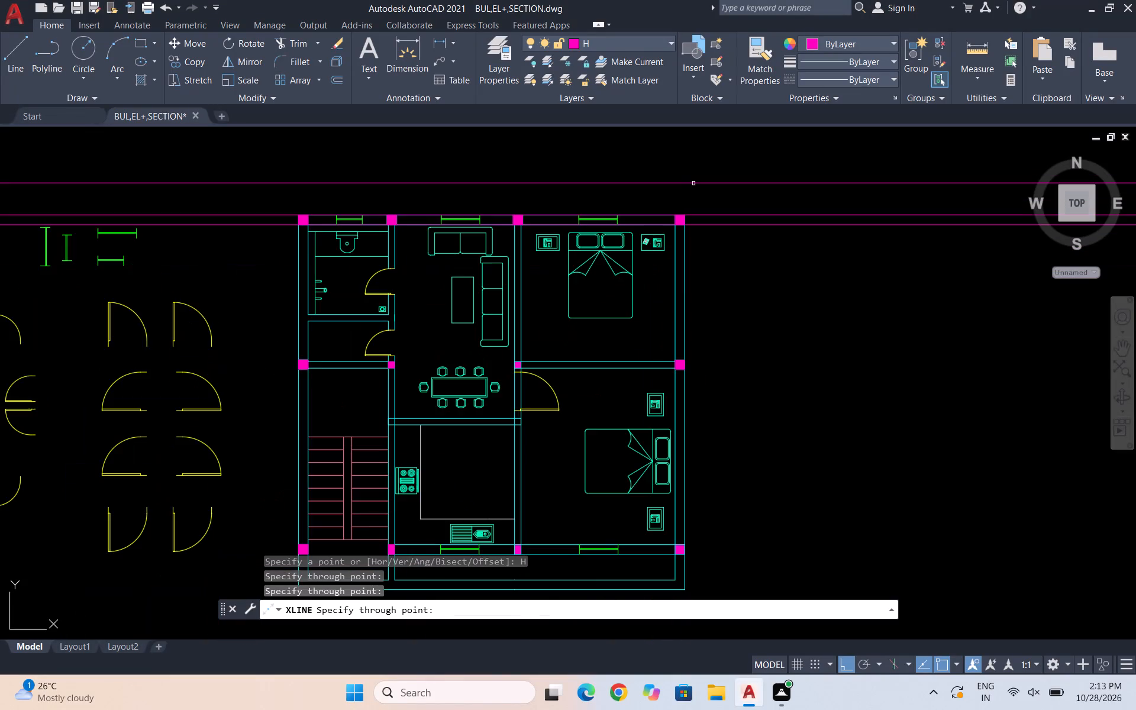
scroll(685, 185, down, 1)
scroll(679, 435, up, 2)
scroll(687, 382, up, 2)
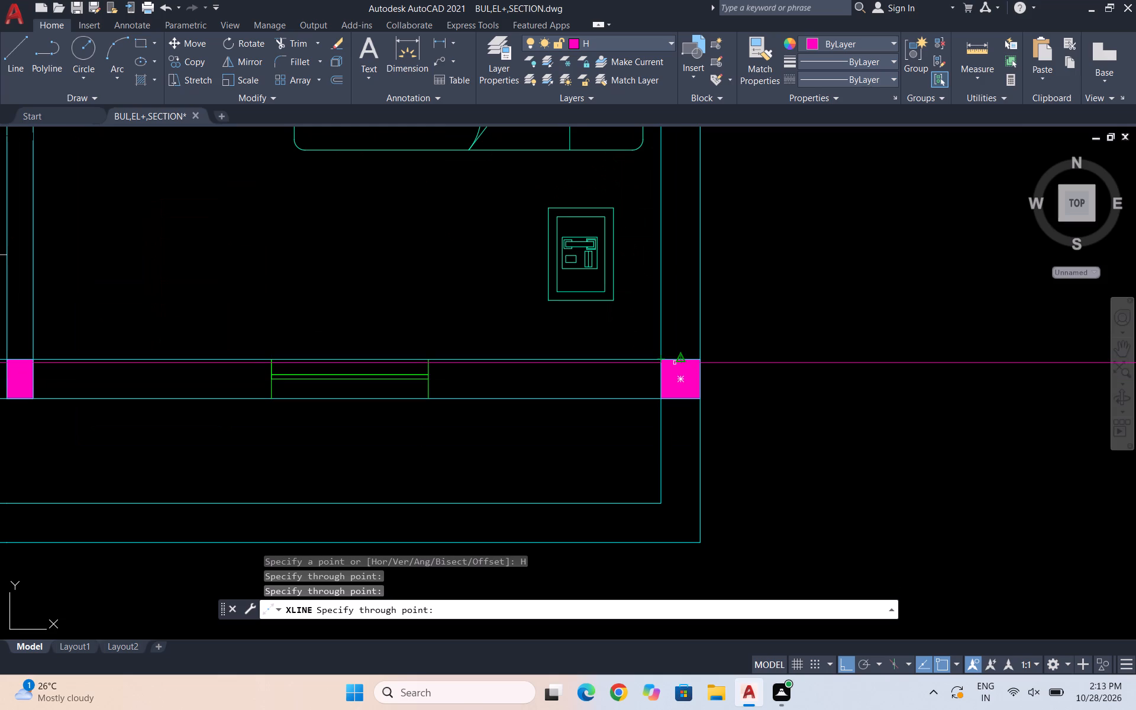
scroll(663, 373, up, 1)
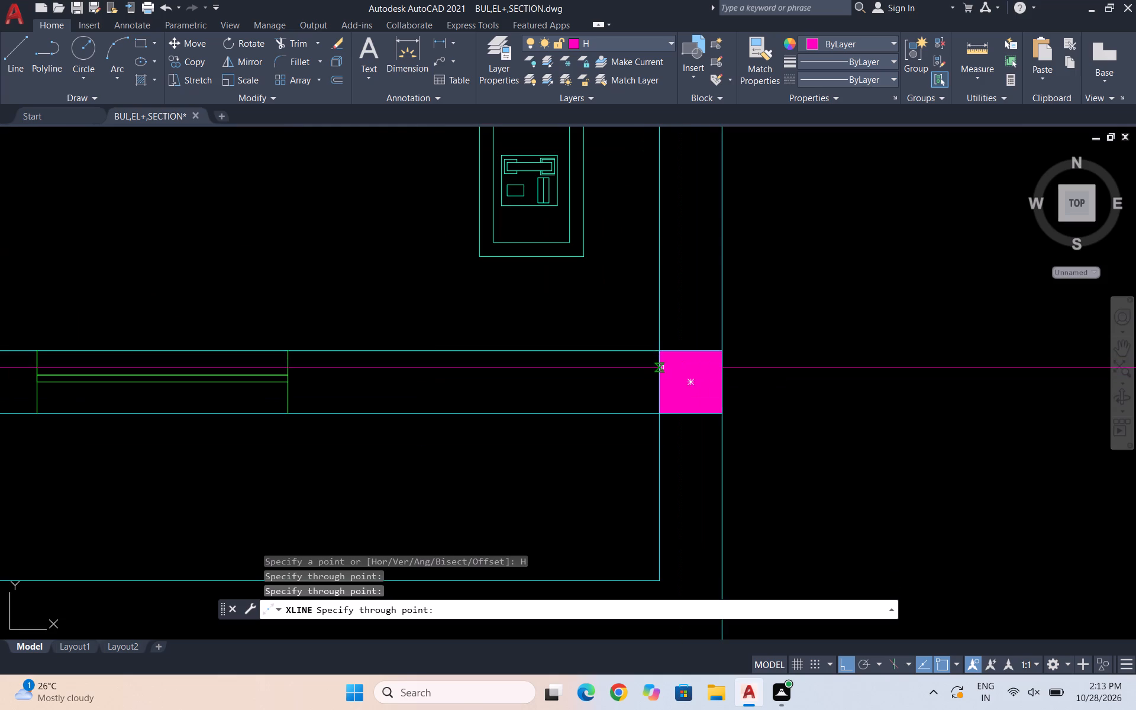
click(657, 351)
click(660, 414)
scroll(666, 378, down, 1)
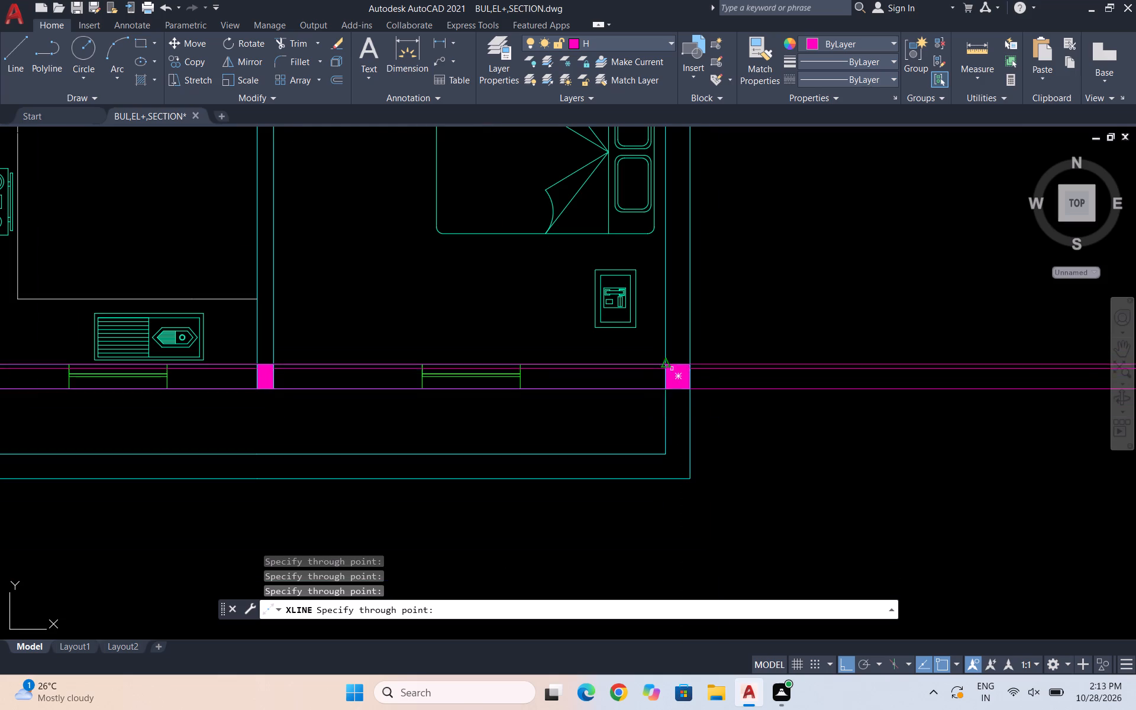
scroll(672, 369, down, 1)
click(691, 480)
scroll(680, 448, down, 3)
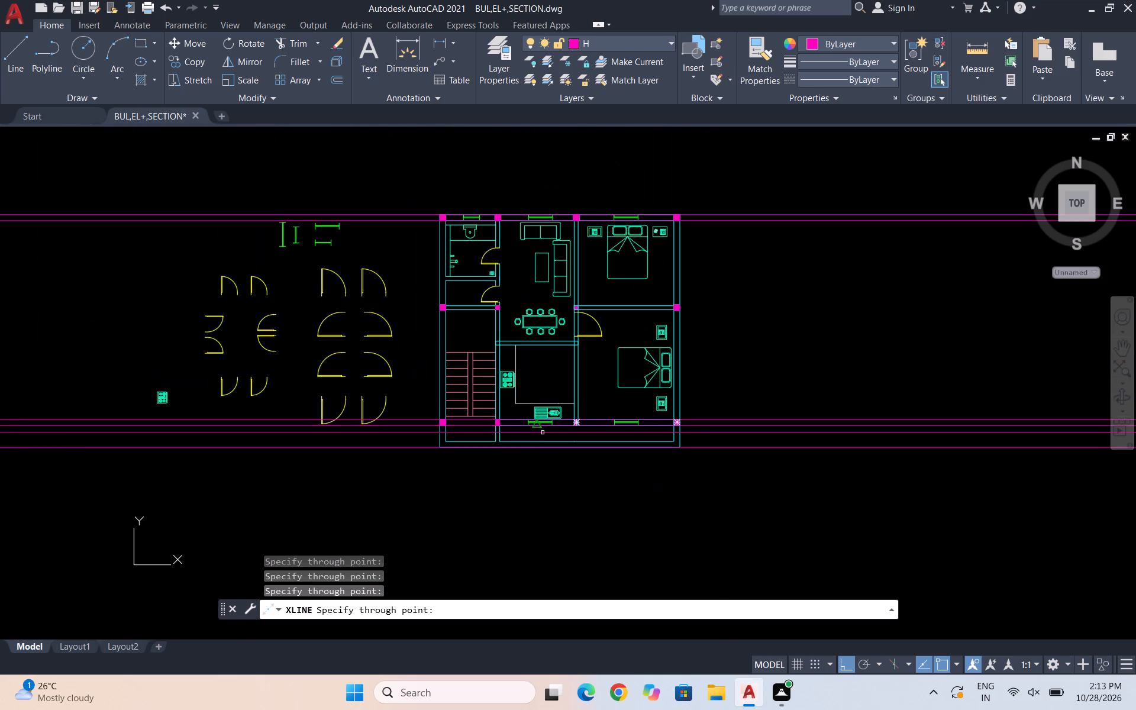
key(Escape)
key(Escape)
key(Escape)
scroll(522, 377, down, 2)
scroll(717, 409, up, 1)
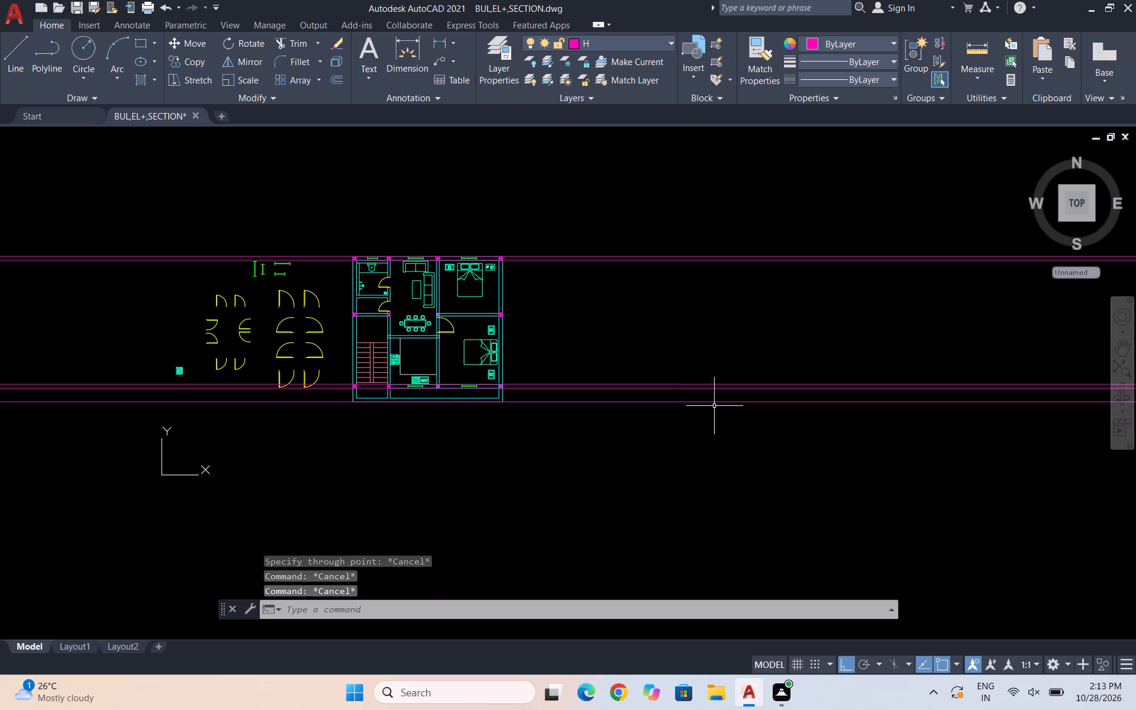
Make WALLS the current layer.
click(646, 41)
click(637, 200)
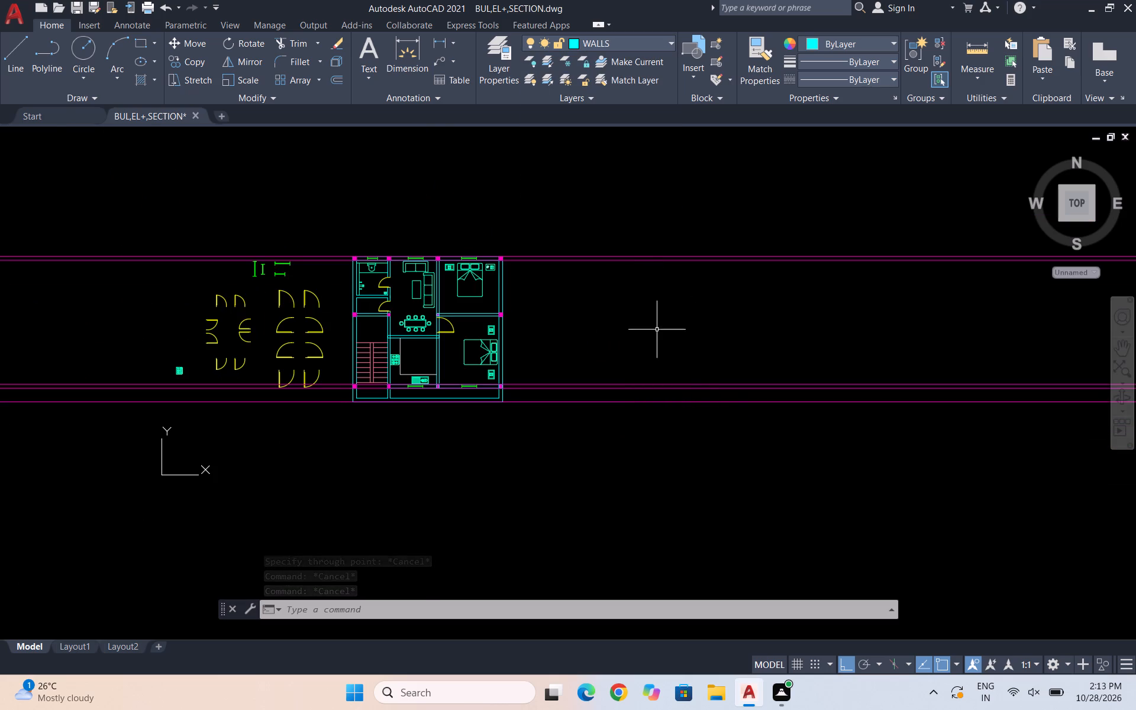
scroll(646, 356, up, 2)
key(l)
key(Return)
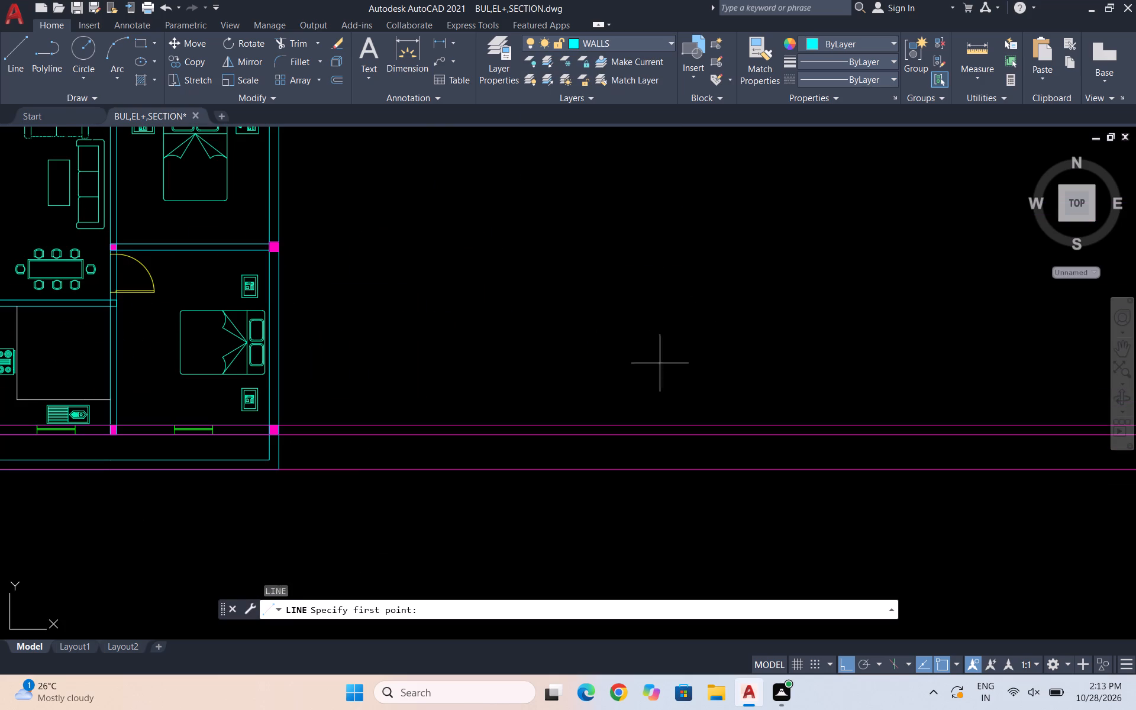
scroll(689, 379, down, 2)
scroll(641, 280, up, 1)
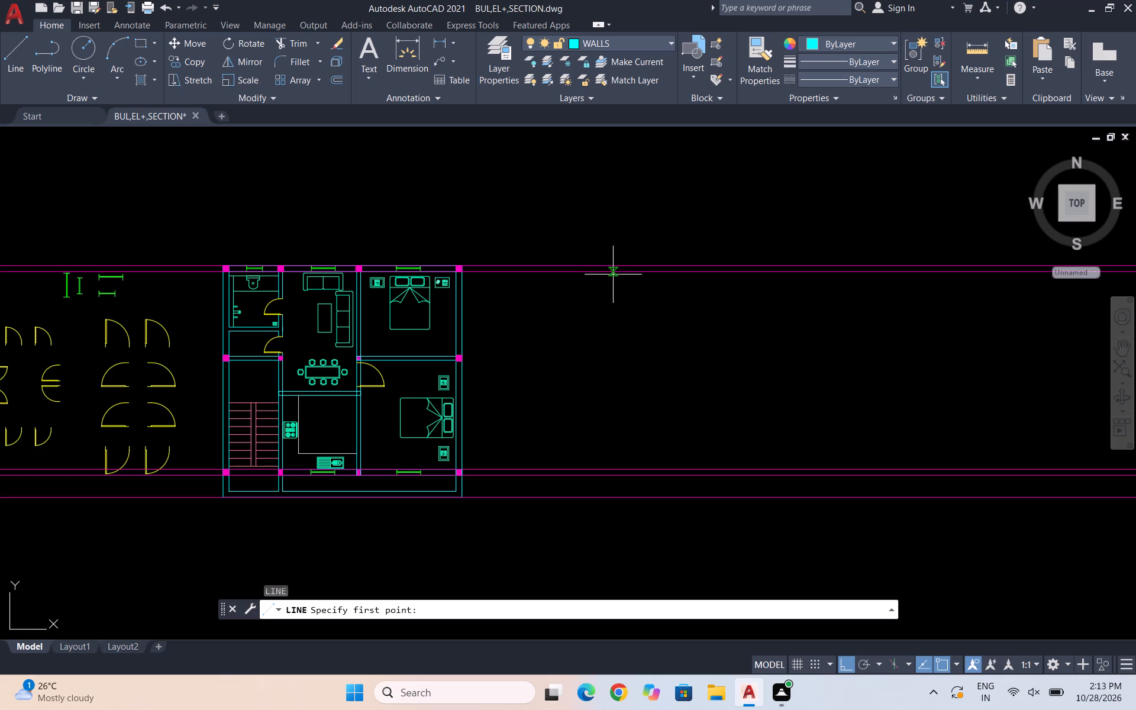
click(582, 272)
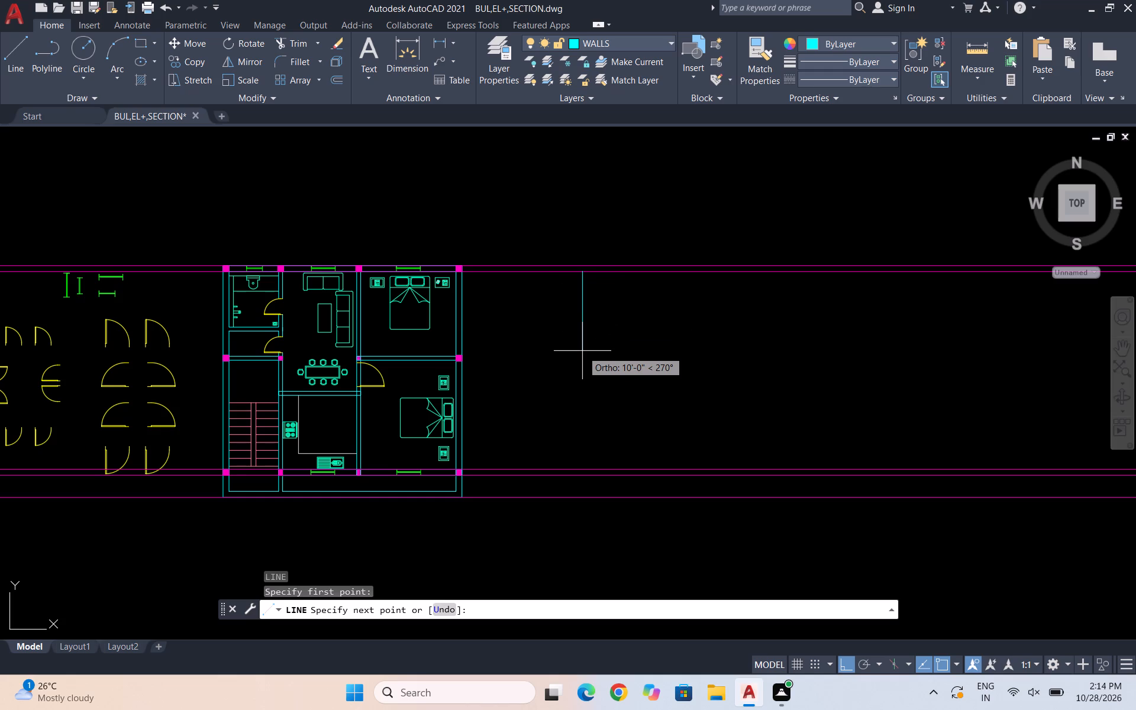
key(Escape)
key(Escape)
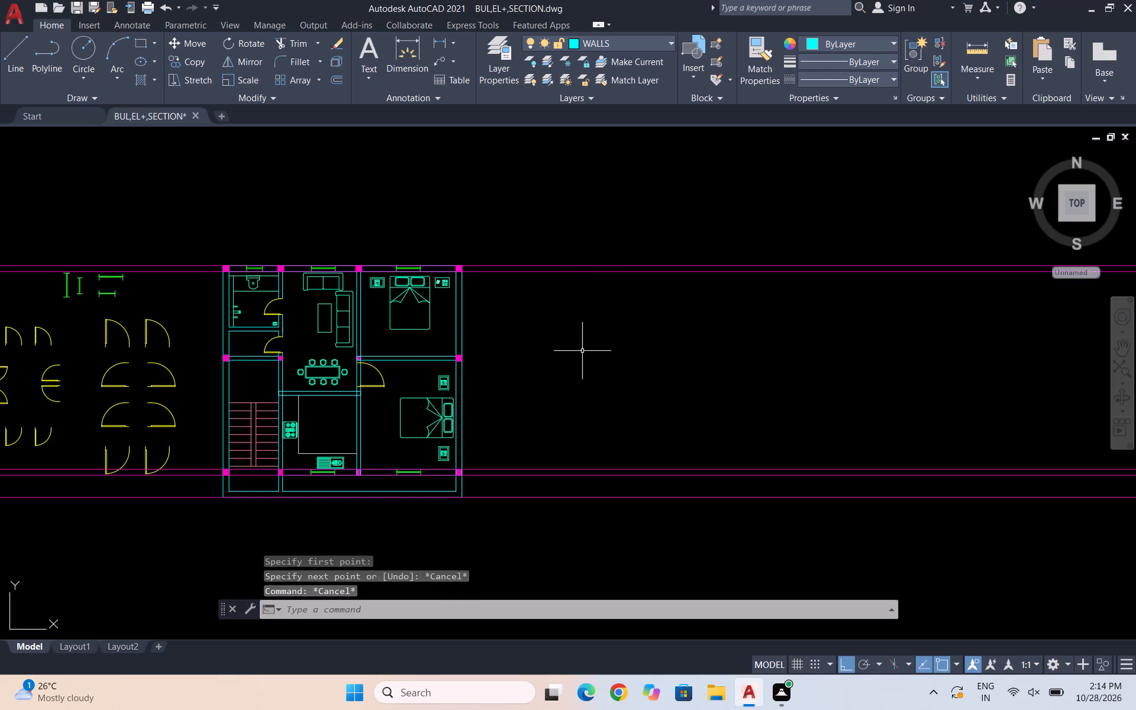
Draw one vertical construction line across the horizontal ones in the empty space to the right of the floor plan.
text(XL)
key(Return)
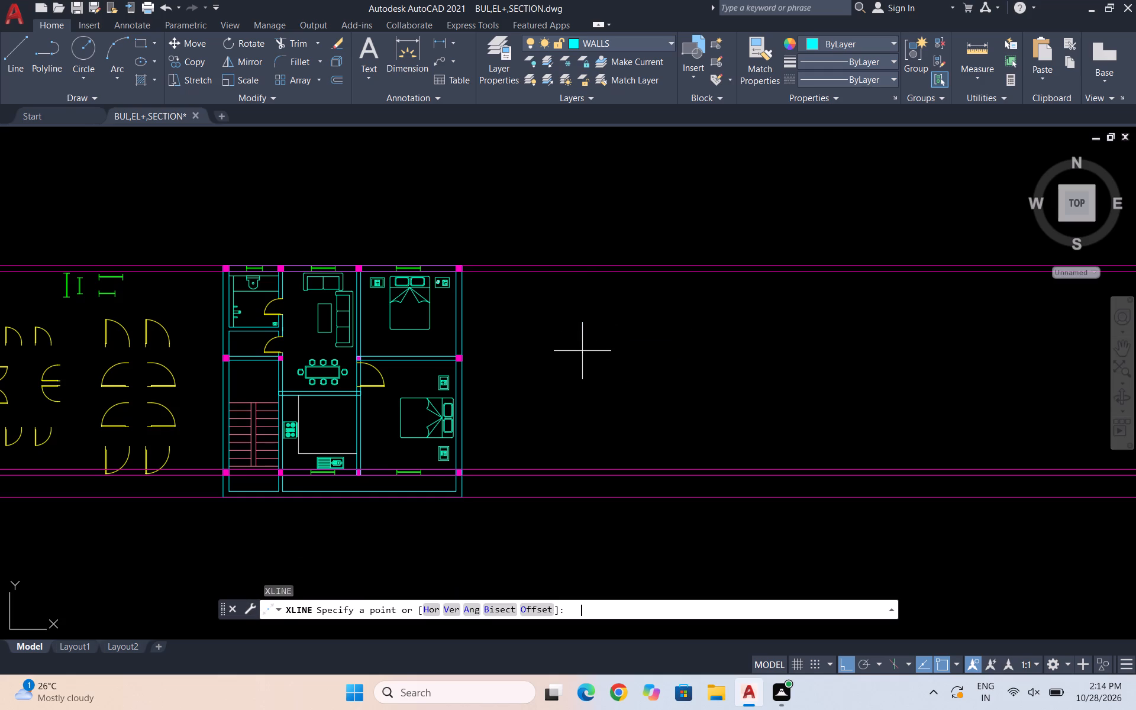
key(v)
key(Return)
key(Escape)
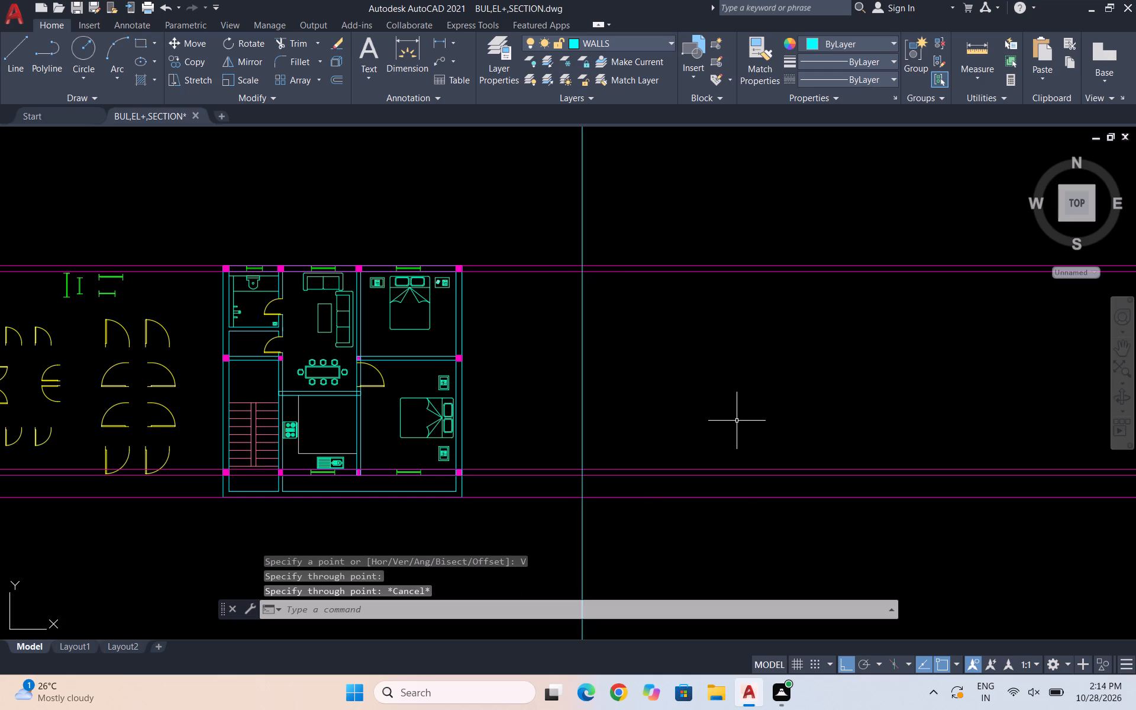
Trim the vertical construction line above the topmost and below the lowest horizontal line, and end trimming.
text(TR)
key(Return)
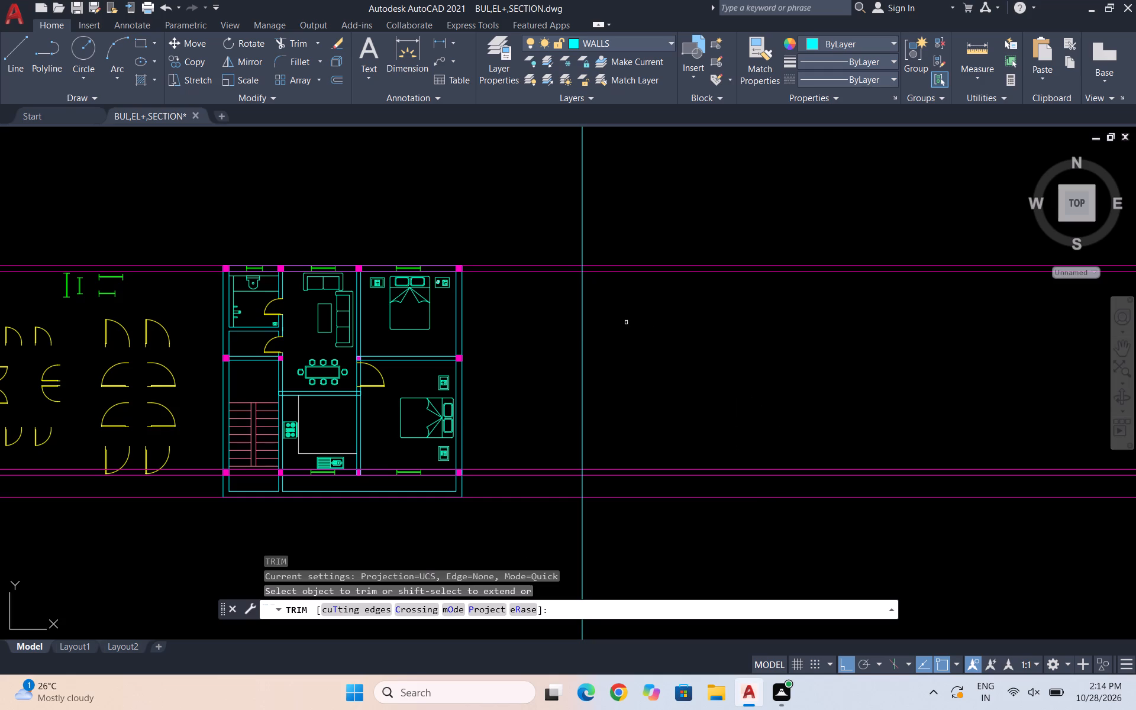
drag(544, 230, 790, 184)
drag(612, 247, 656, 234)
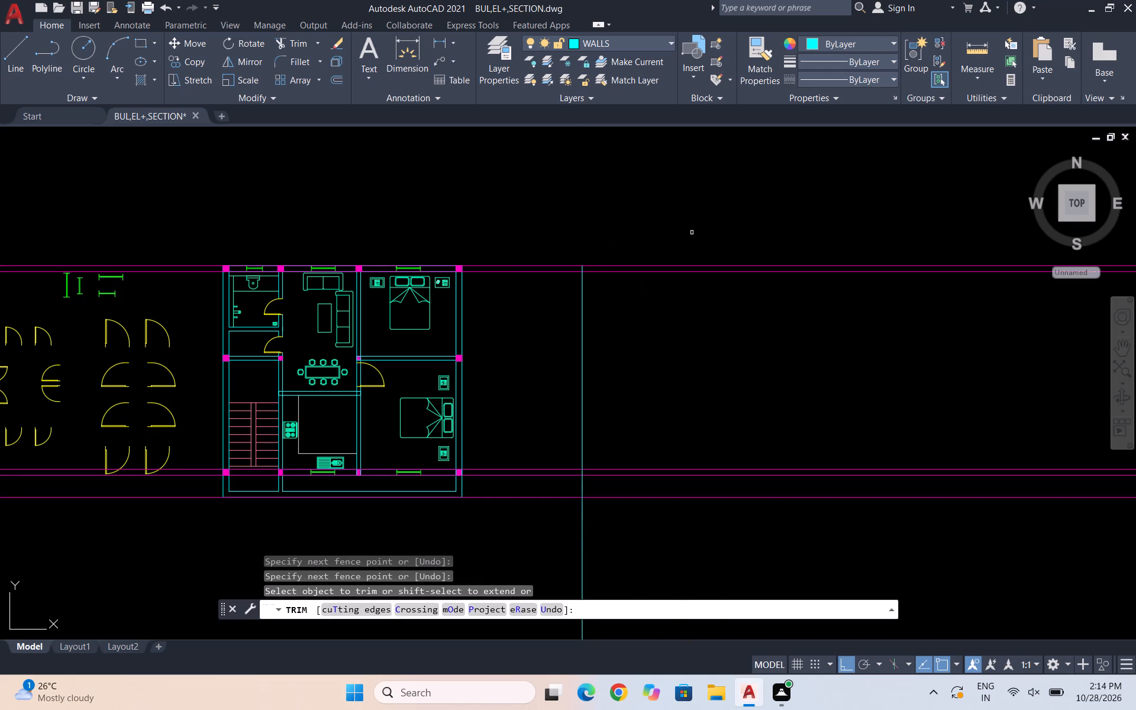
drag(554, 541, 648, 541)
key(Escape)
key(Escape)
key(Escape)
key(Escape)
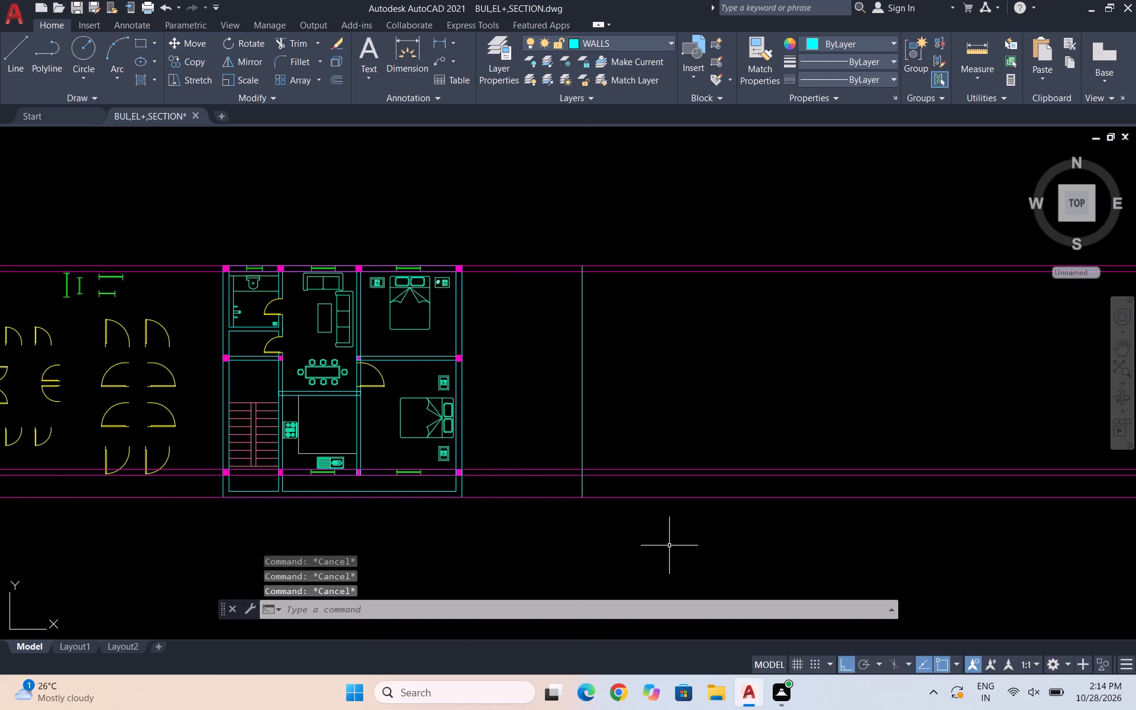
Offset the trimmed vertical line 9" to the right, away from the floor plan, and end the offset.
key(Escape)
key(o)
key(Return)
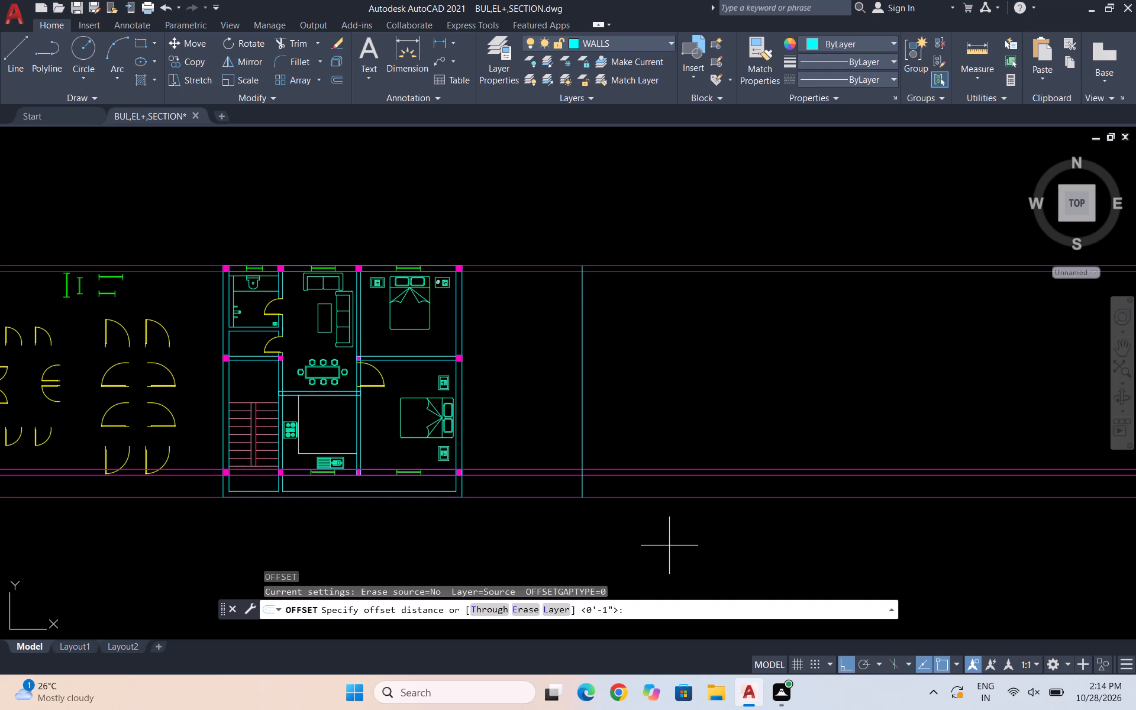
text(9")
key(Return)
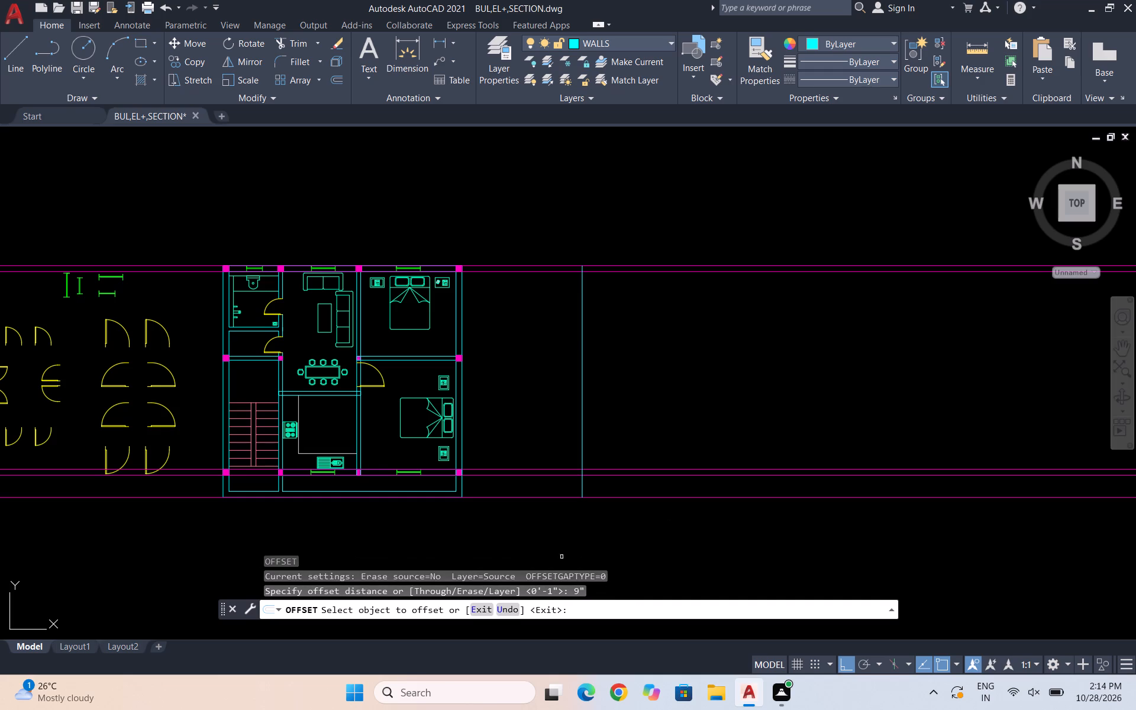
click(583, 337)
click(664, 333)
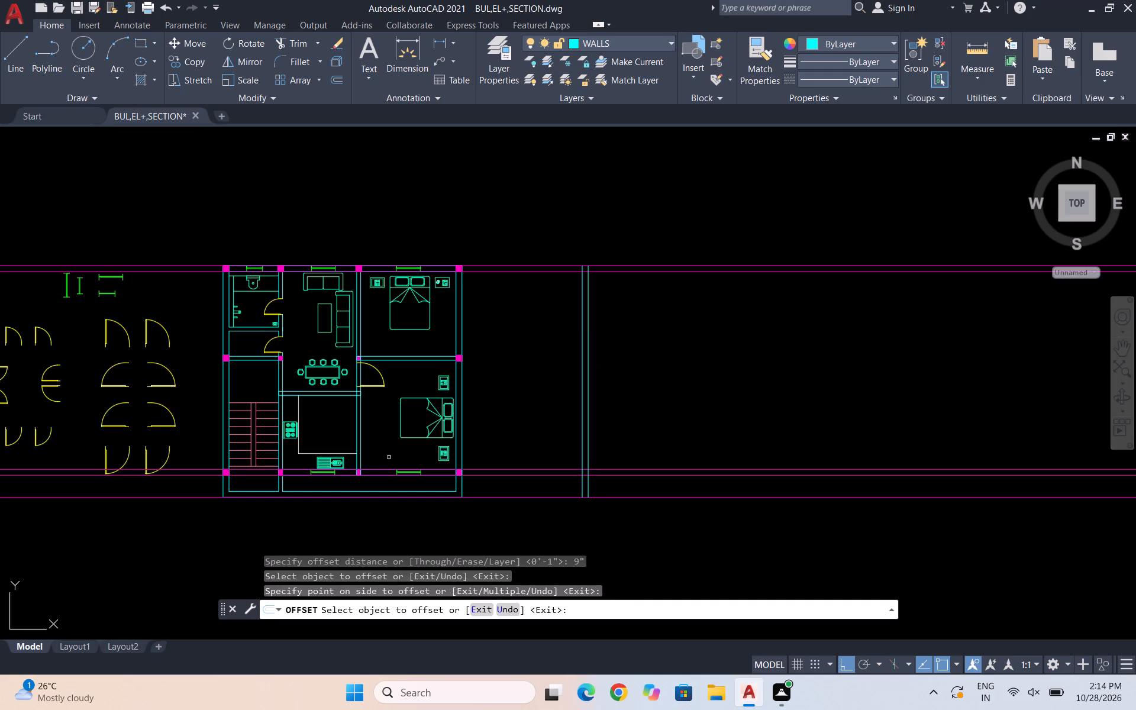
key(Escape)
key(Escape)
key(Escape)
key(Escape)
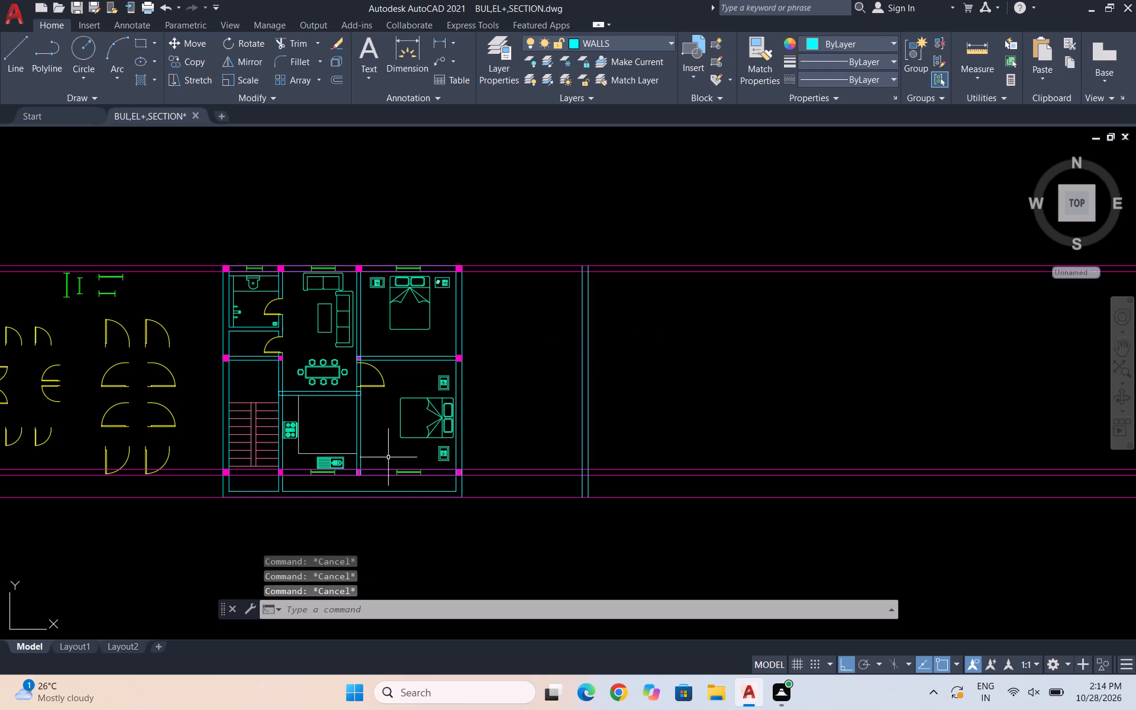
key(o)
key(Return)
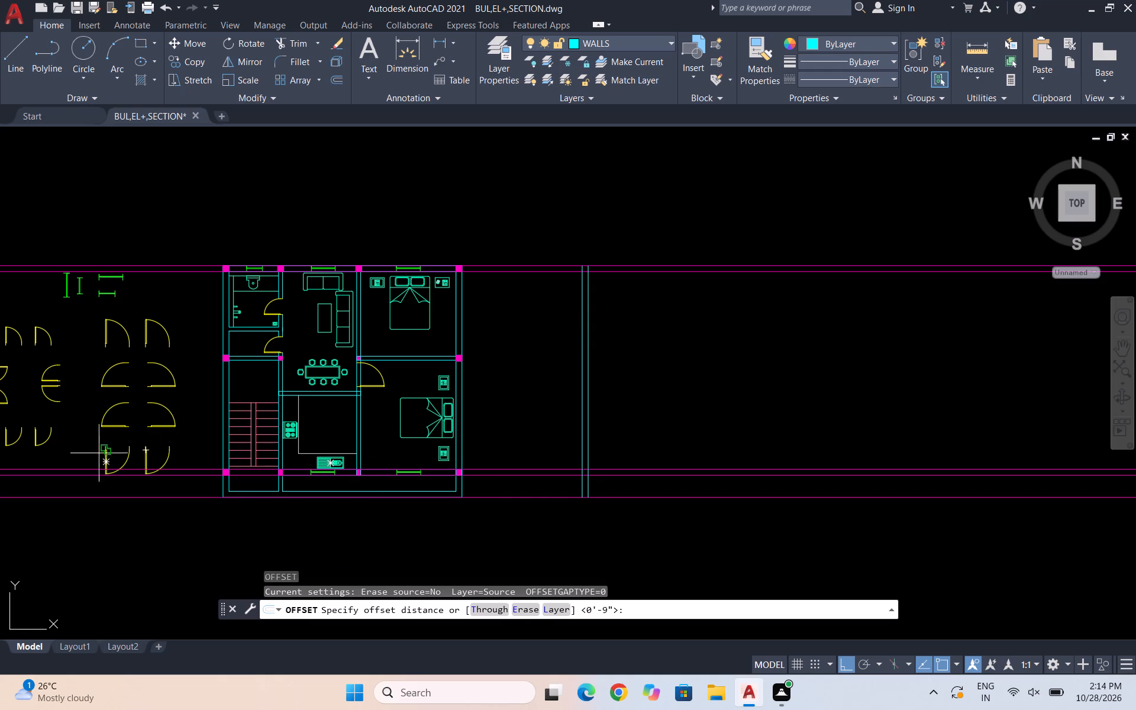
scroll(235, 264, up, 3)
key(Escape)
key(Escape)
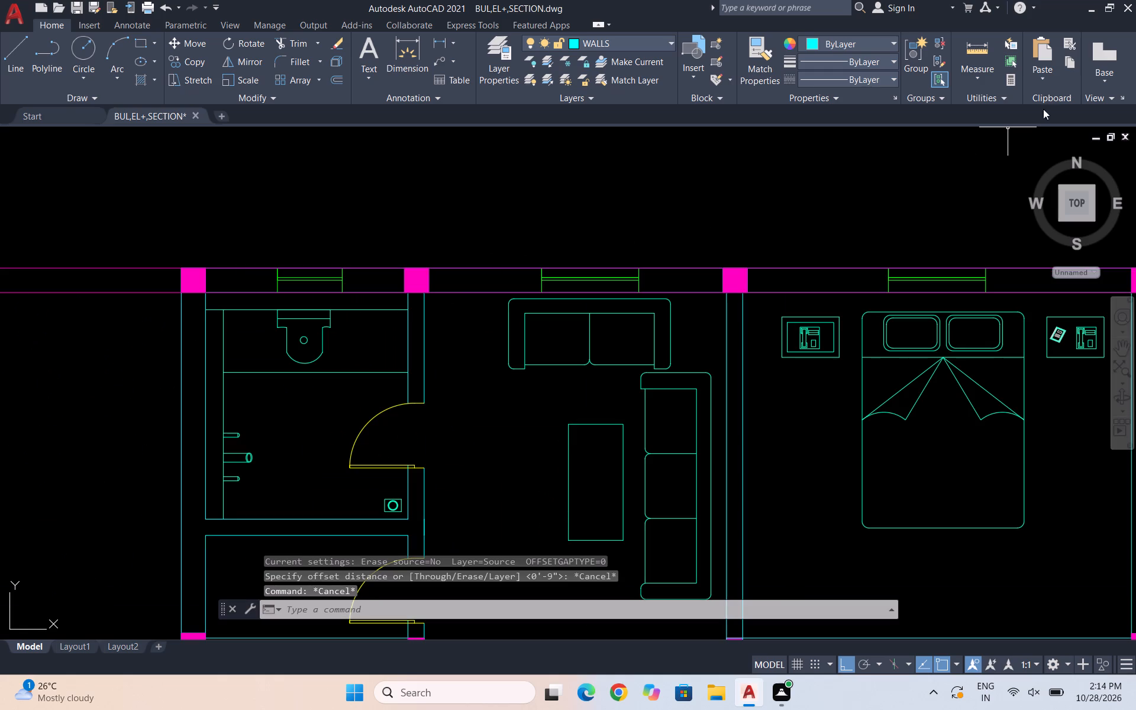
Measure the clear width of the toilet room along its top wall, from the corner column to the opposite wall face.
click(981, 78)
click(979, 131)
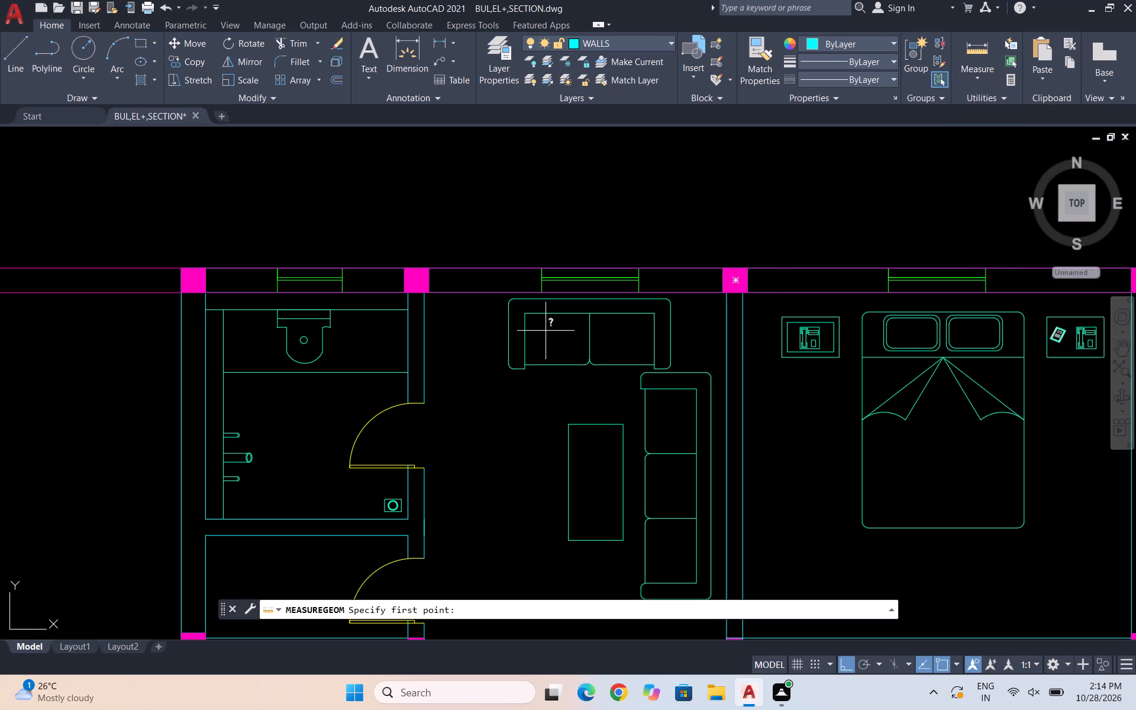
click(208, 291)
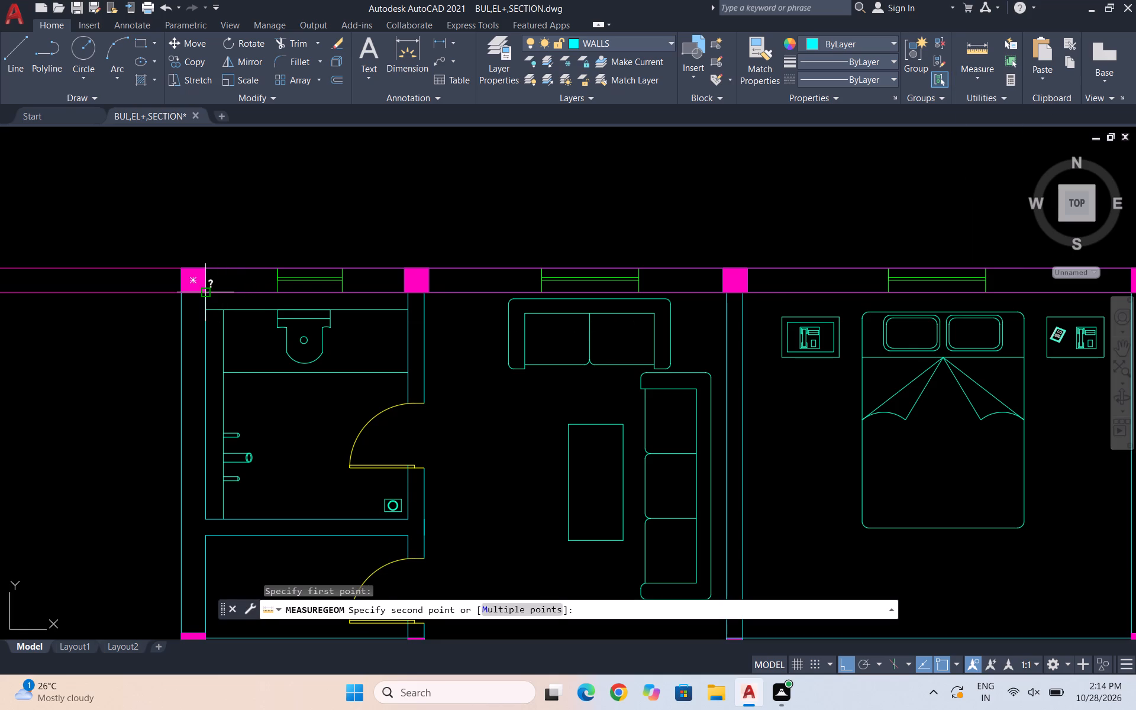
click(408, 292)
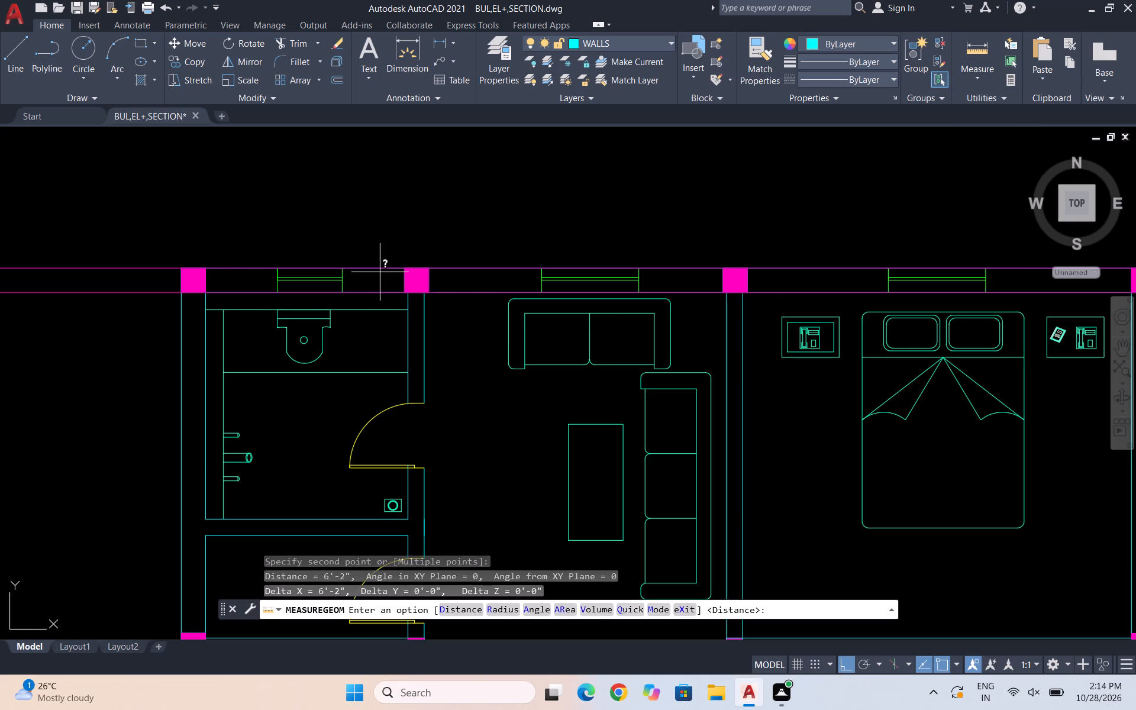
key(Escape)
Offset the outer line of the 9" vertical wall pair 6'3" to the right, away from the floor plan.
scroll(334, 240, down, 2)
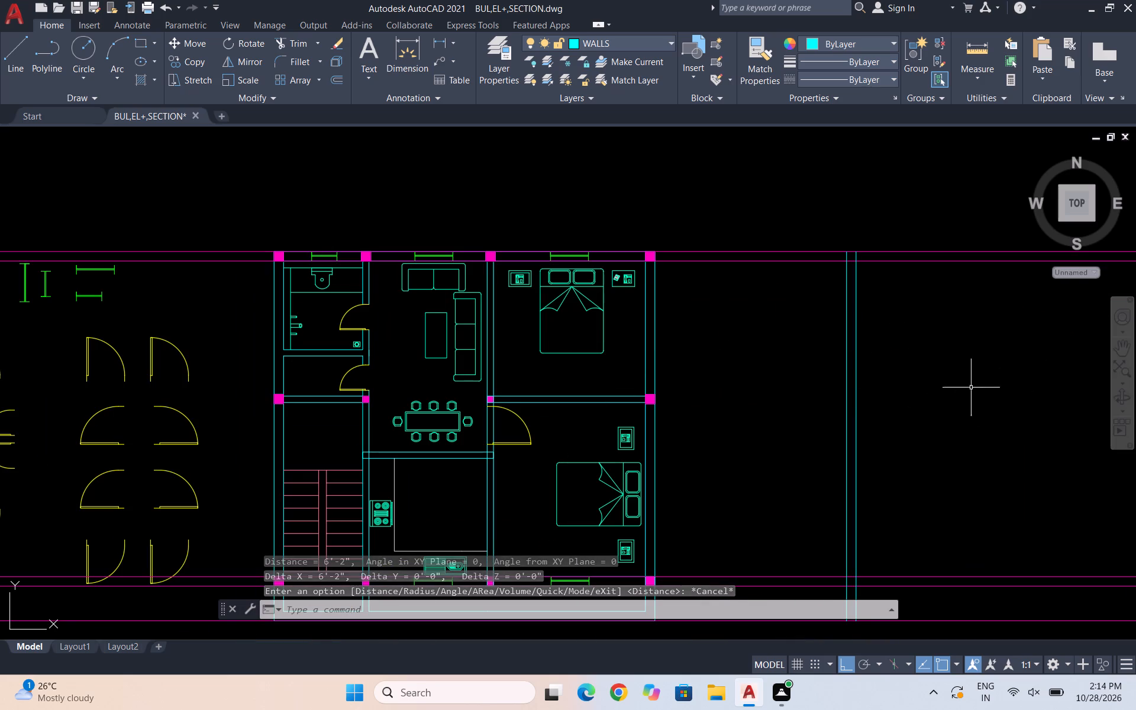
key(o)
key(Return)
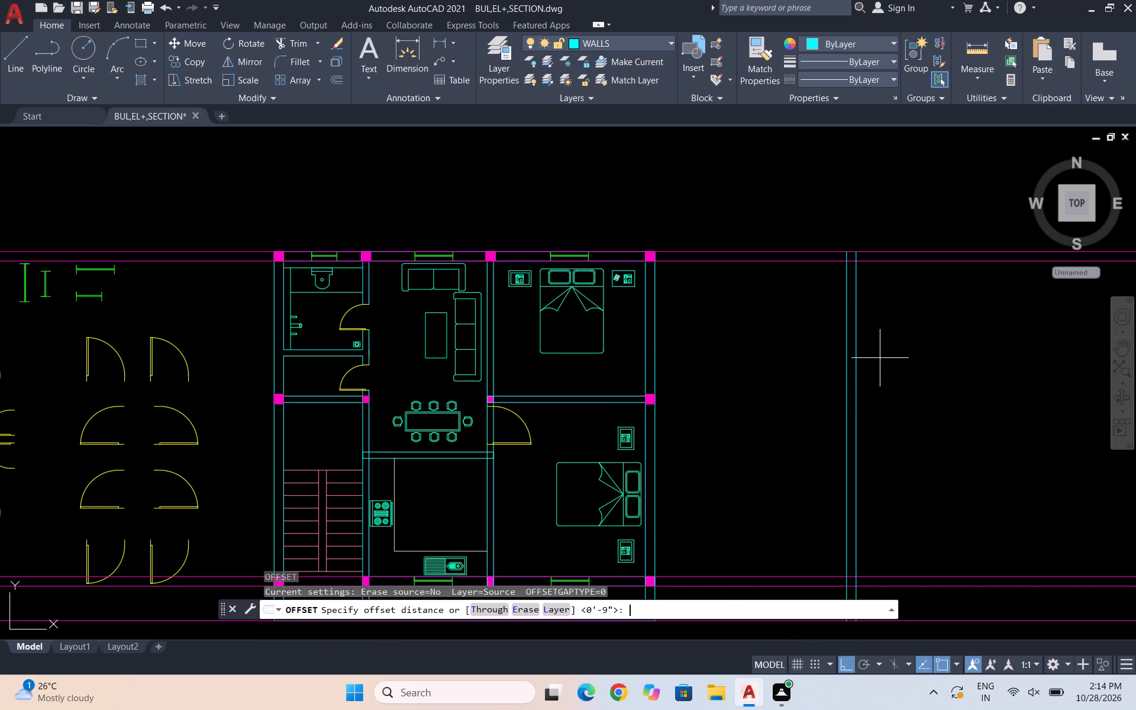
text(6'3)
key(shift+quotedbl)
key(Return)
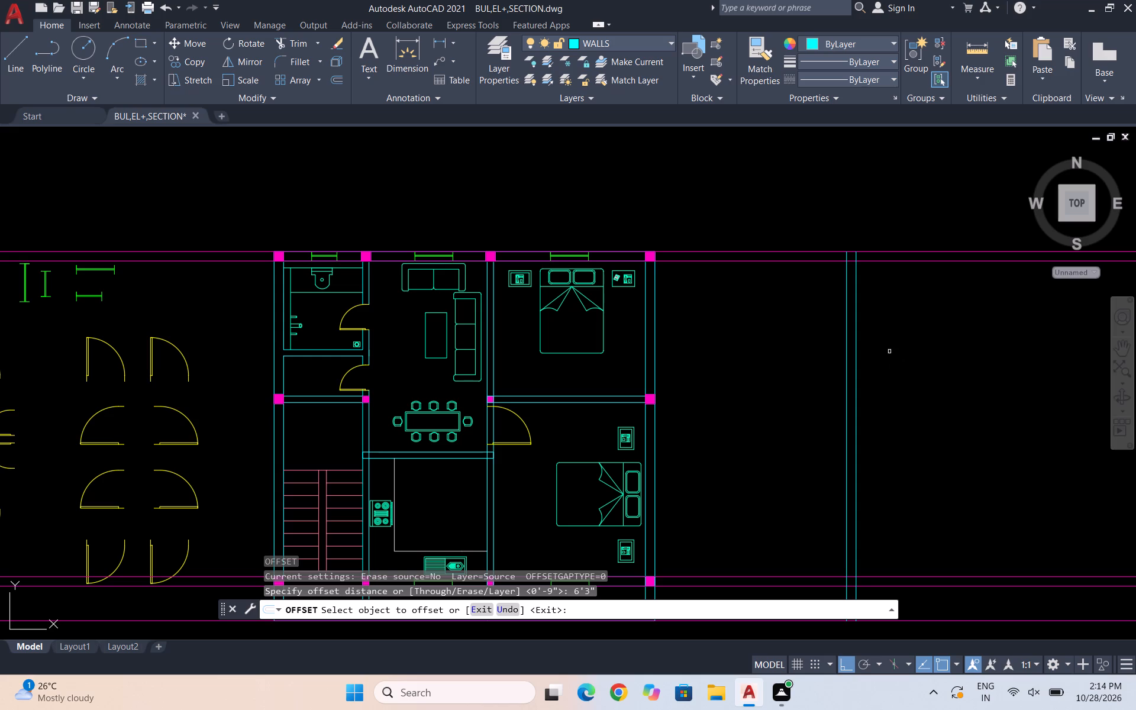
click(856, 330)
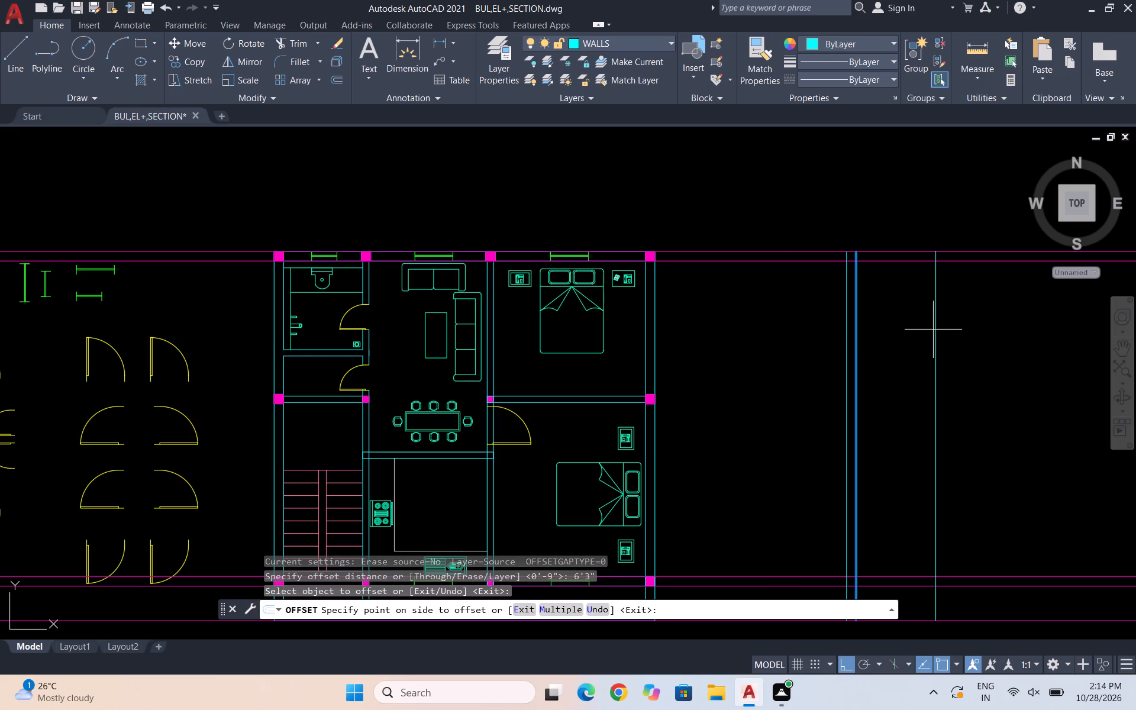
click(937, 331)
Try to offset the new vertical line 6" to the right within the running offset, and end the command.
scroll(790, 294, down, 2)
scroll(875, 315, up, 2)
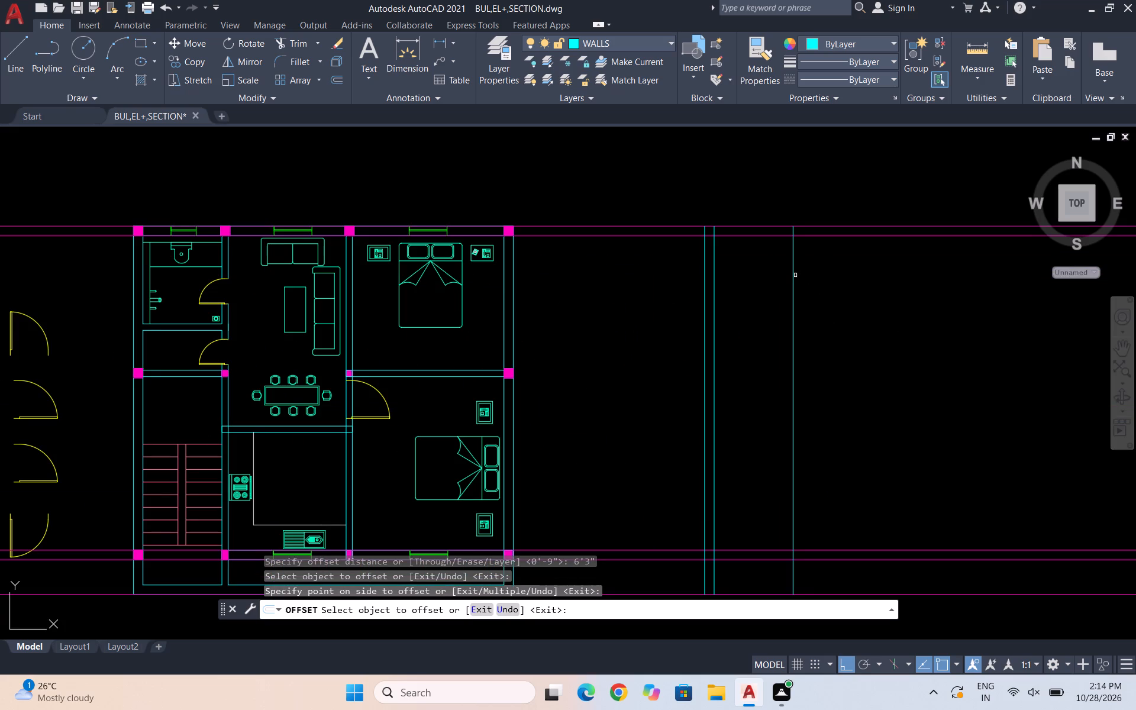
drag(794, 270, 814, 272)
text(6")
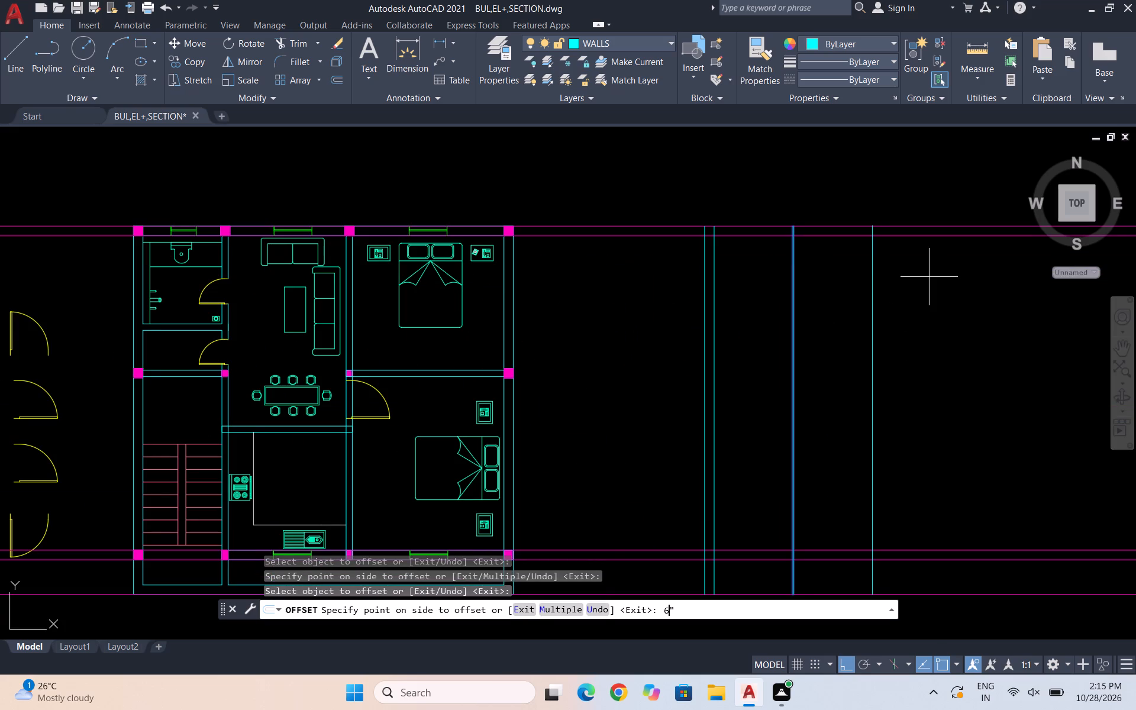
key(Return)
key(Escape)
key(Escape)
Restart Offset with a 6" distance and offset the new vertical line to the right to form the second wall.
key(o)
key(Return)
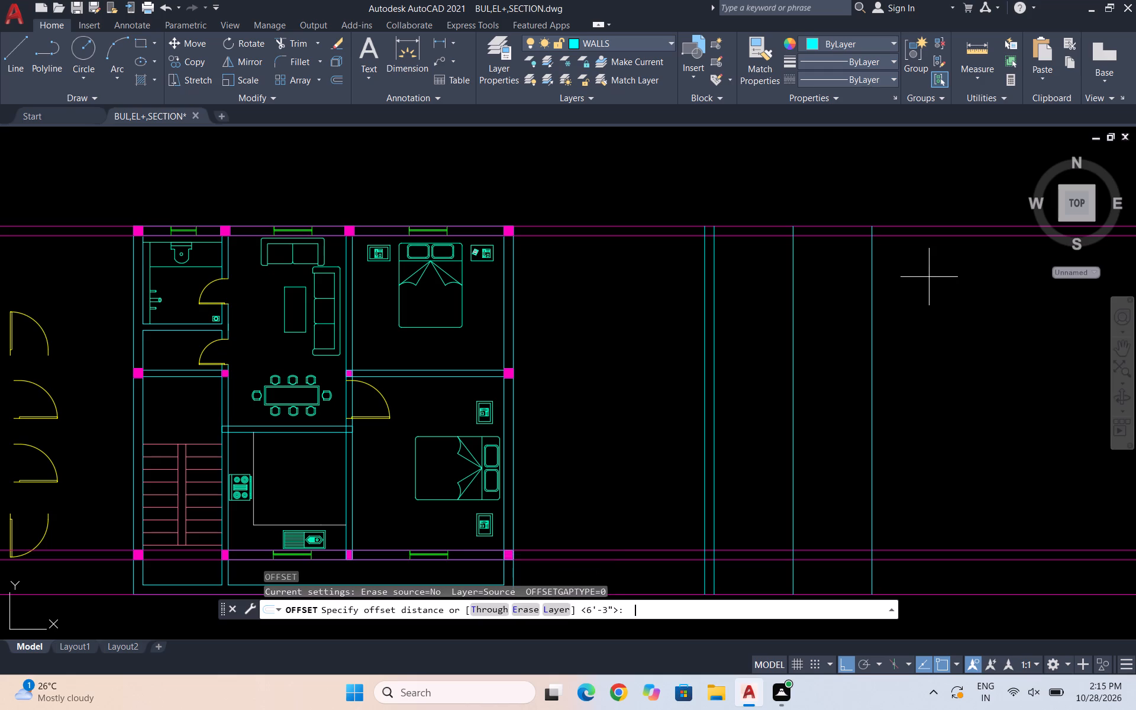
text(6")
key(Return)
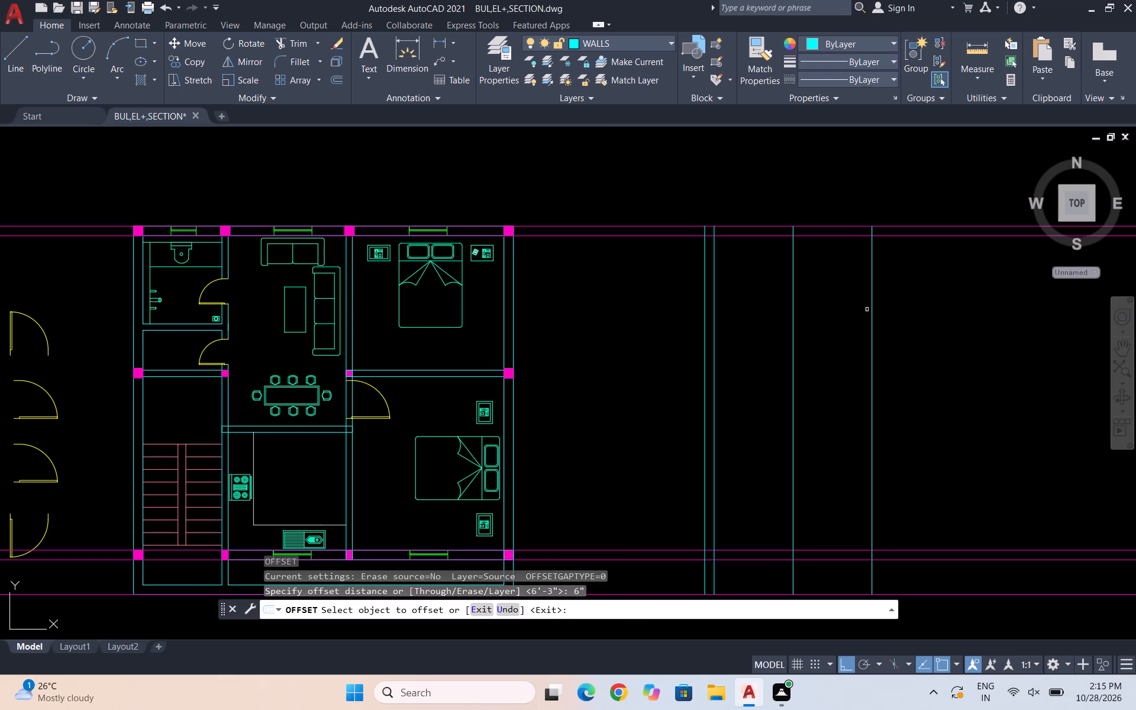
click(792, 298)
click(821, 298)
key(Escape)
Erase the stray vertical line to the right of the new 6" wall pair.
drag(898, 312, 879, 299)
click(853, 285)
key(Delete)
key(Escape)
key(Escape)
Offset the outer line of the 6" wall pair 9'4" to the right.
key(o)
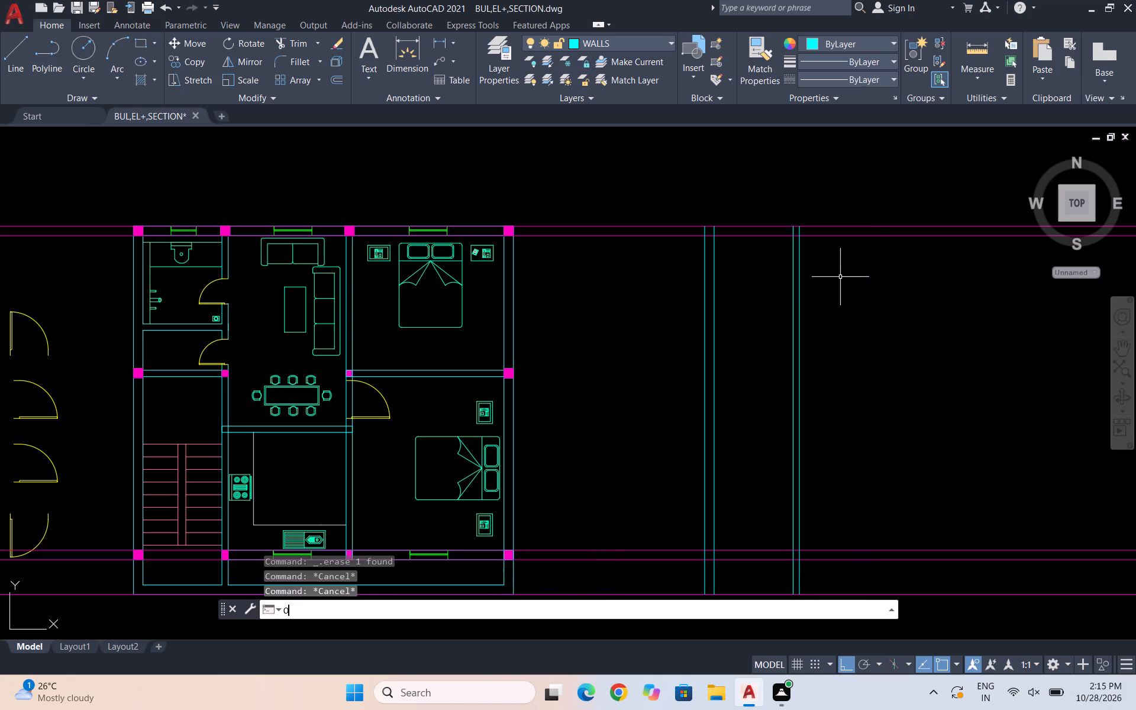
key(Return)
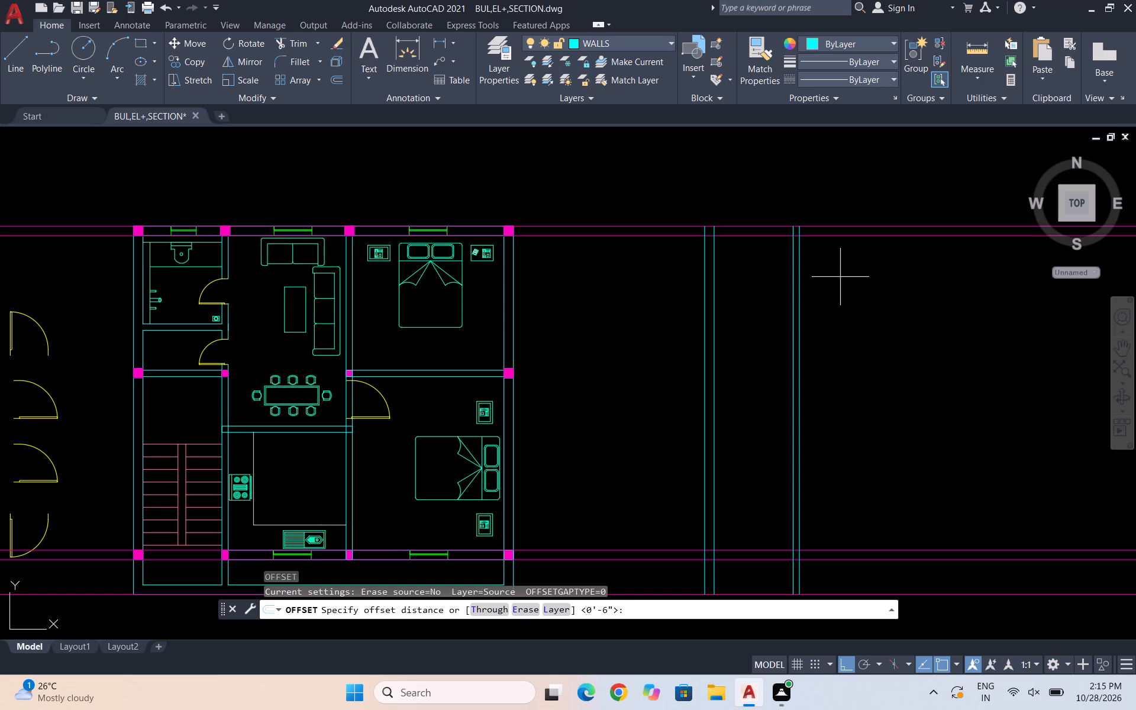
key(9)
text('4")
key(Return)
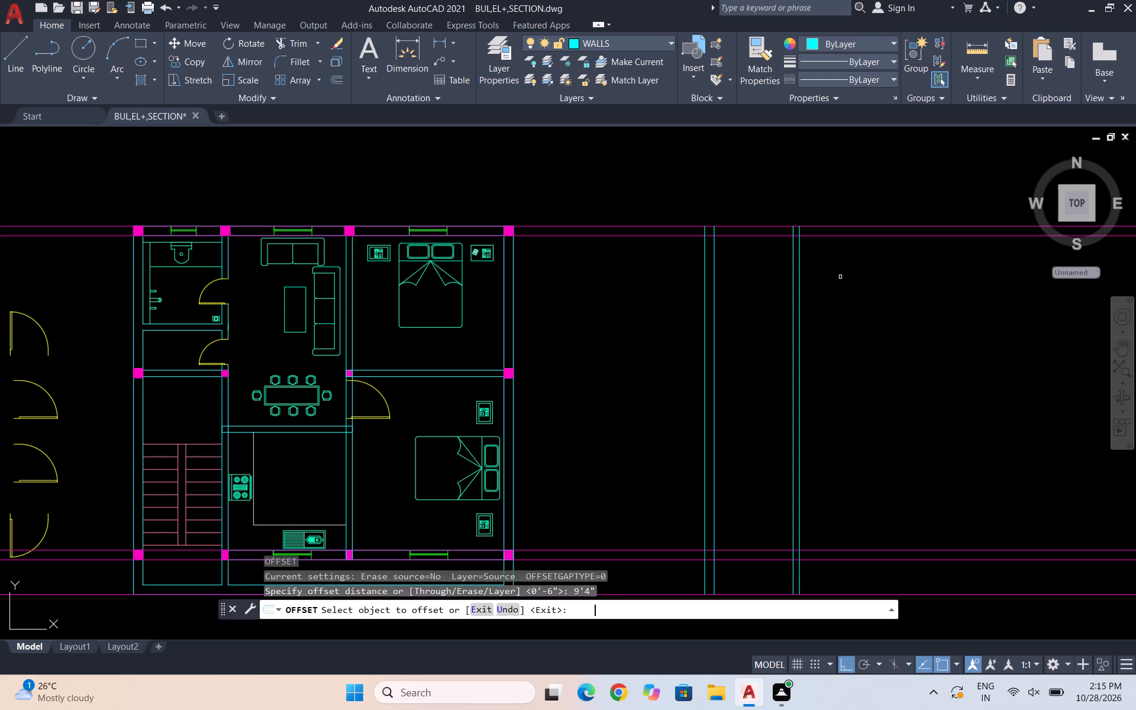
click(799, 313)
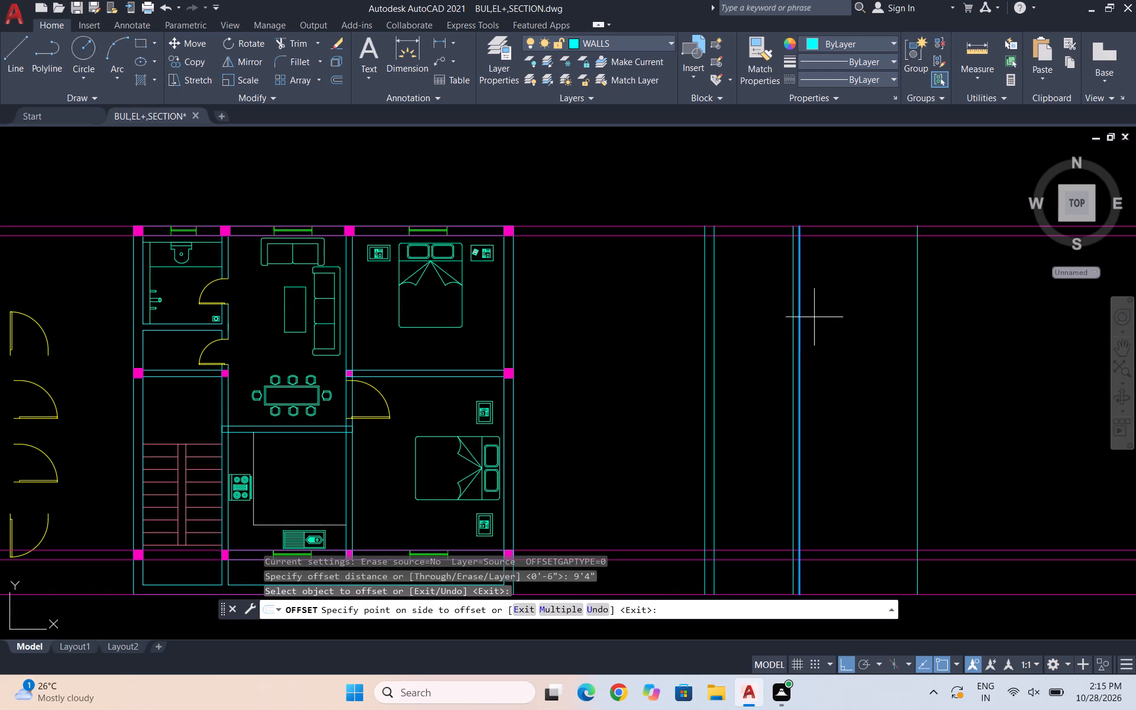
click(980, 314)
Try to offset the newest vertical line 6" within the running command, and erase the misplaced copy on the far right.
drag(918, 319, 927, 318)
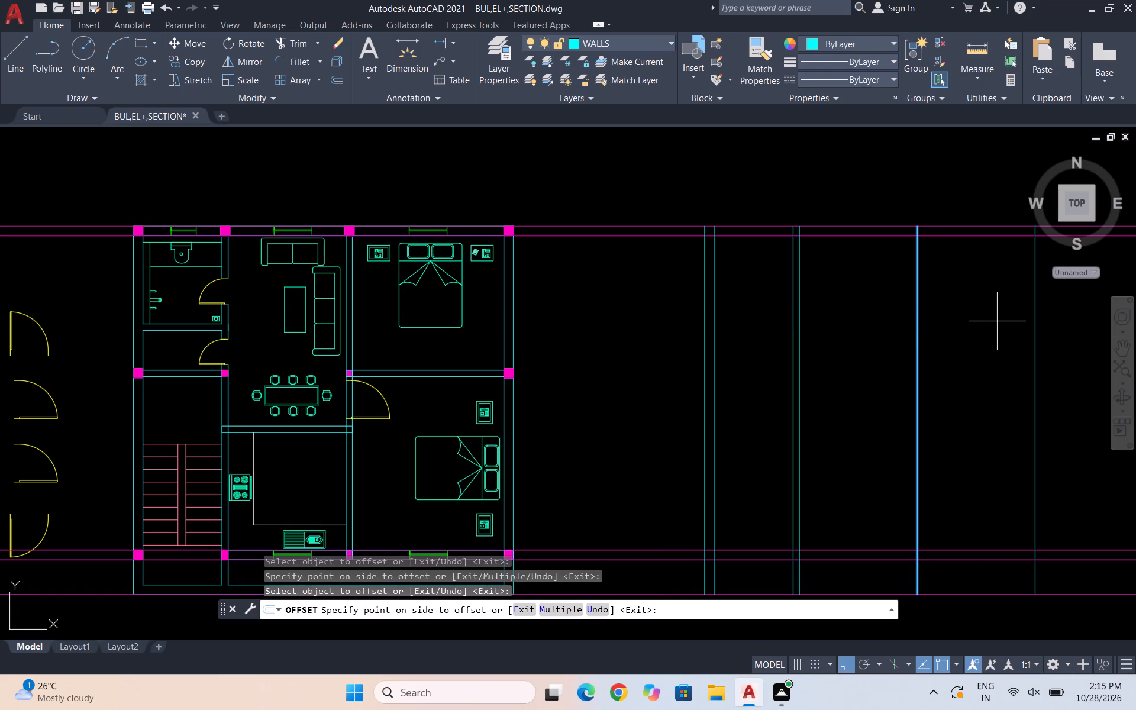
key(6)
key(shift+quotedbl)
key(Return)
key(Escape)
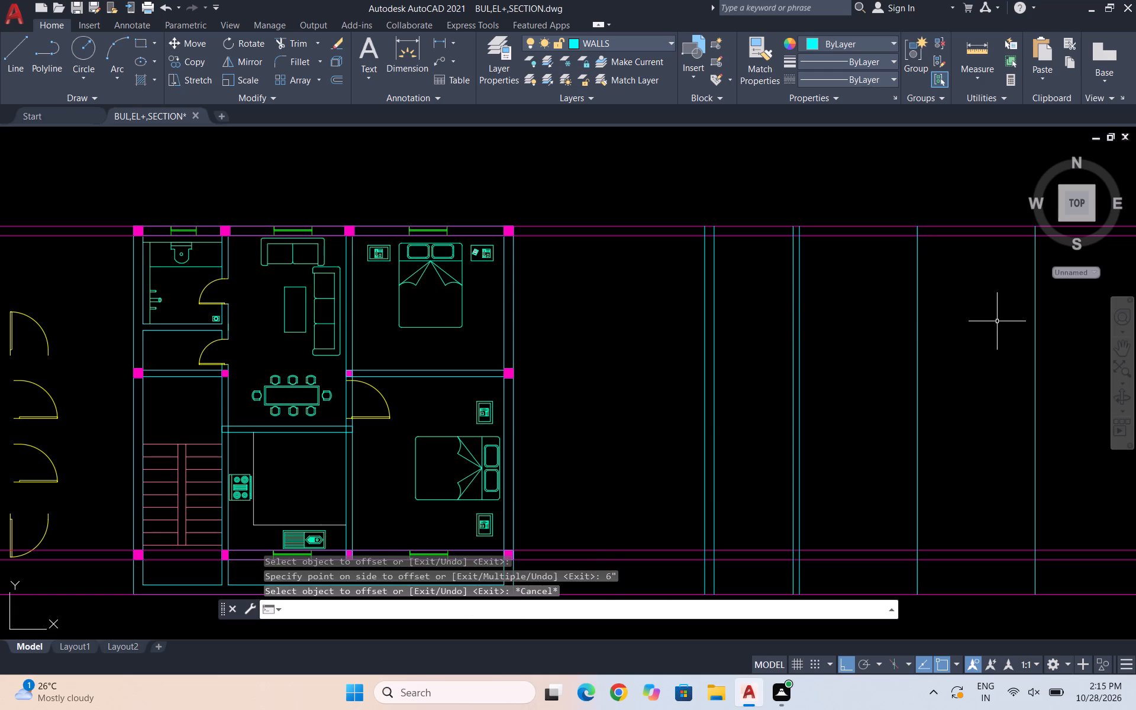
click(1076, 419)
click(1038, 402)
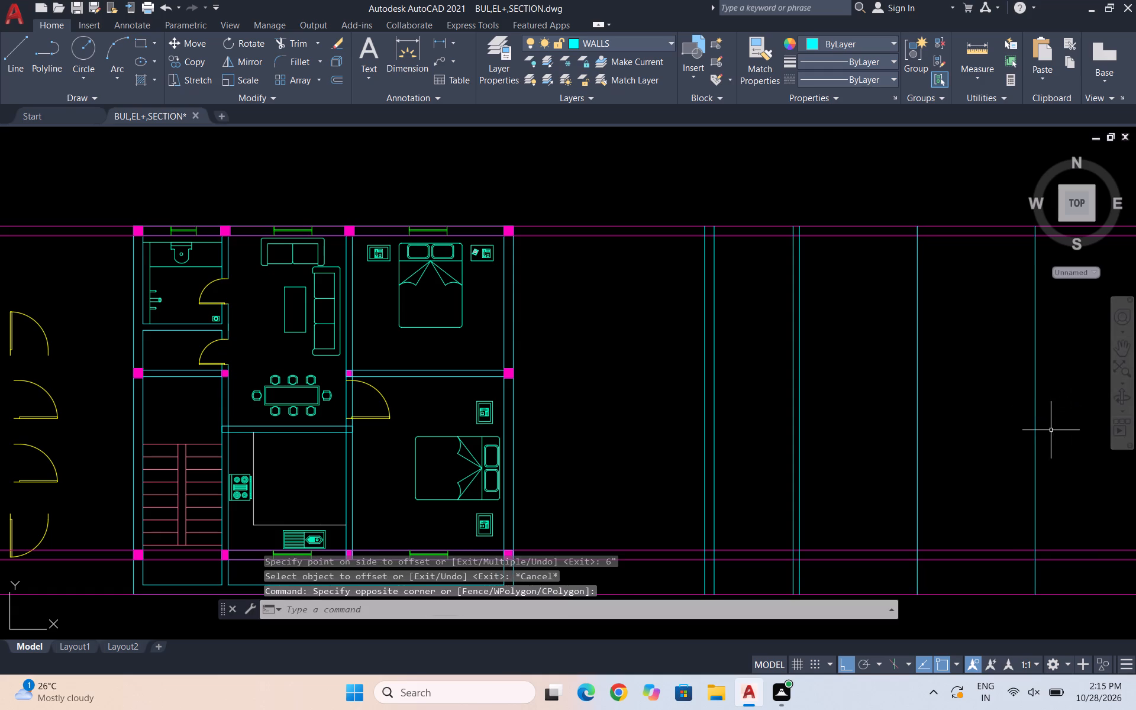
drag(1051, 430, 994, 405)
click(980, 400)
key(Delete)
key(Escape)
Offset the newest vertical line 6" to the right to form the third wall.
key(o)
key(Return)
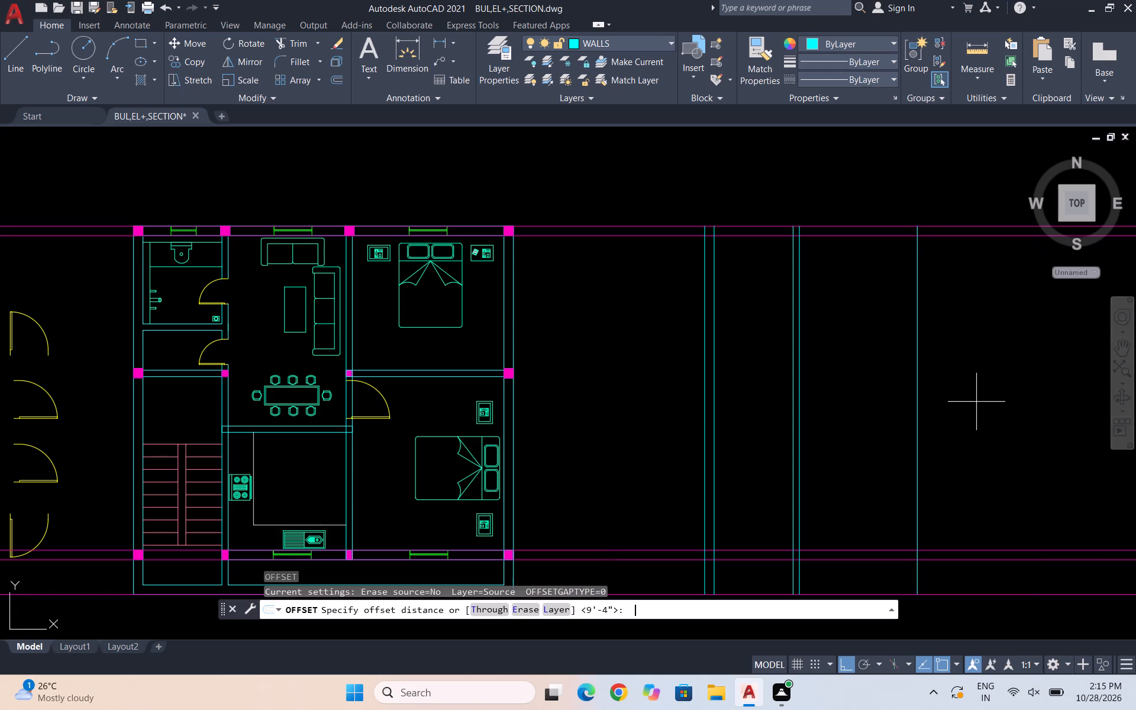
text(6")
key(Return)
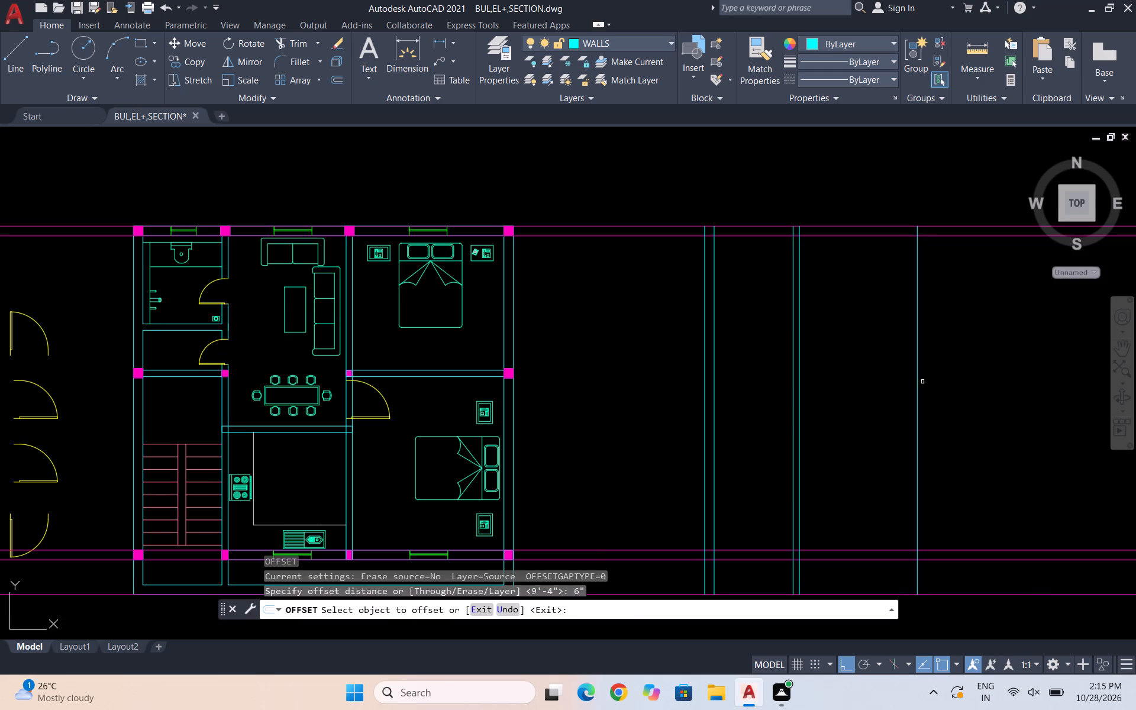
click(918, 368)
click(953, 368)
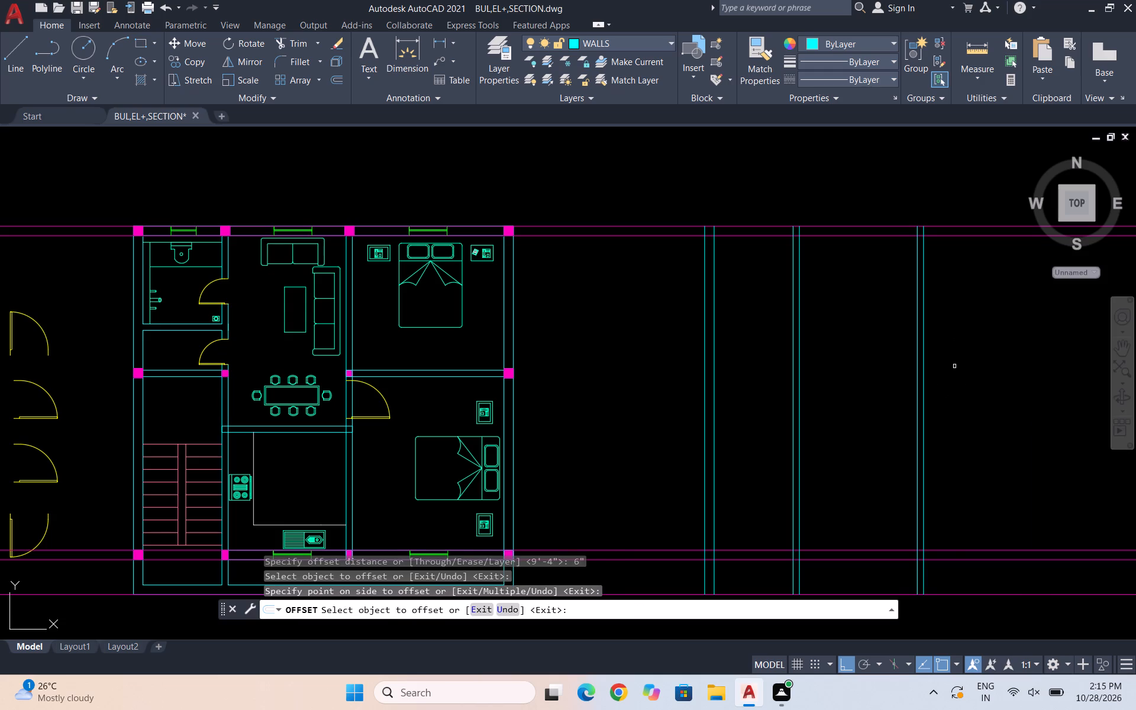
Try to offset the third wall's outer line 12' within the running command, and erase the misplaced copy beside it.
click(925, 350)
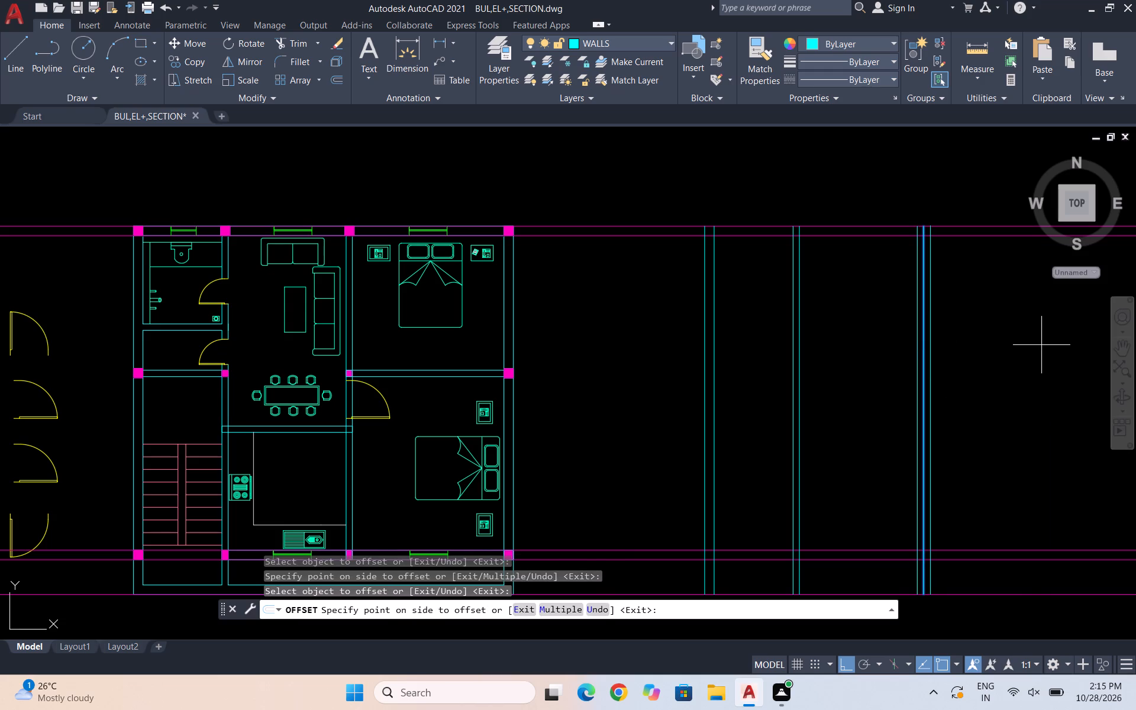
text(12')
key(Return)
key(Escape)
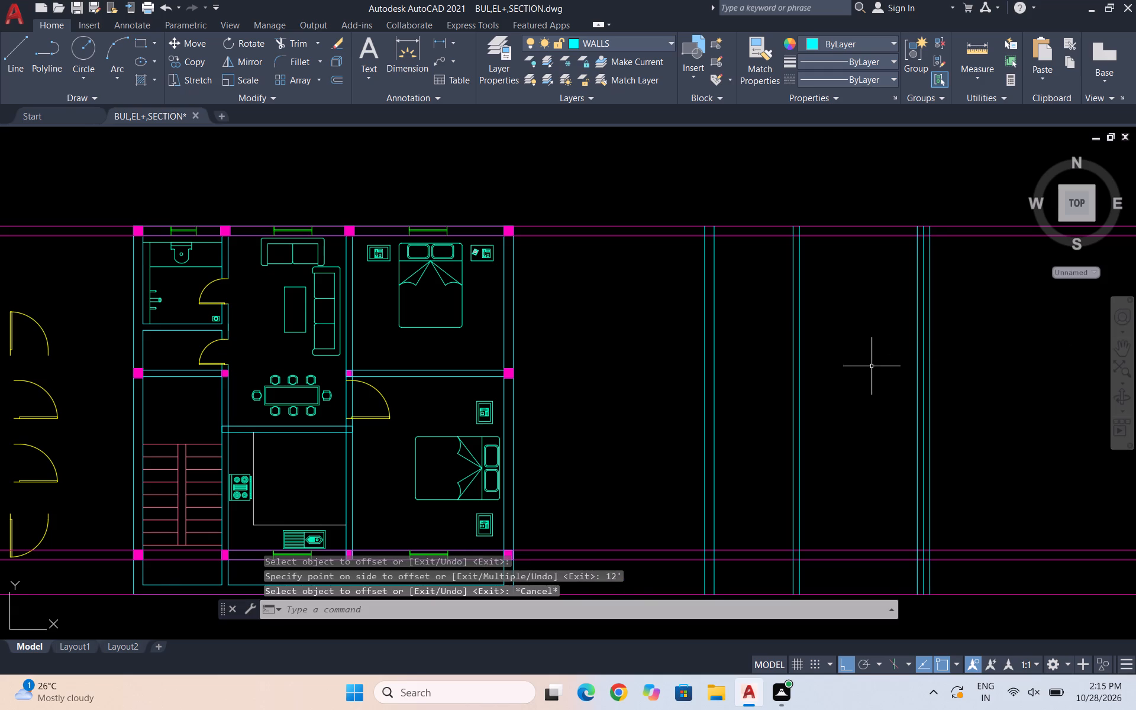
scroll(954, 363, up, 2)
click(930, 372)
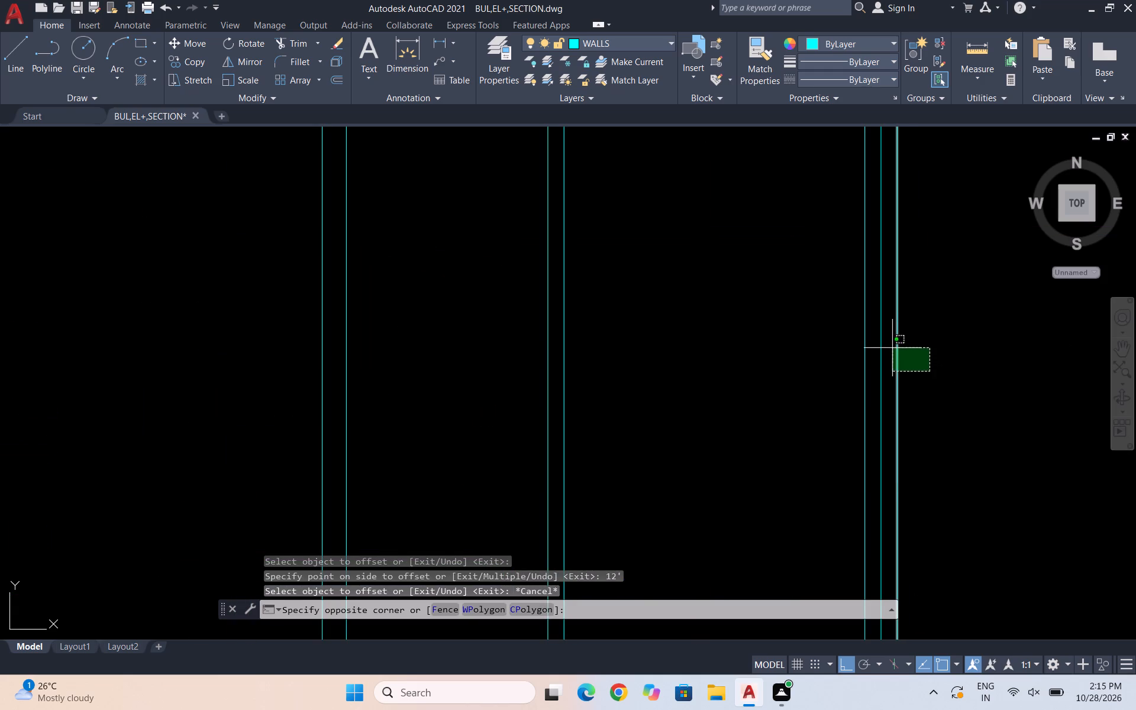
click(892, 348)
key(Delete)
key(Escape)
Offset the outer line of the third wall 12' to the right and end the offset.
key(o)
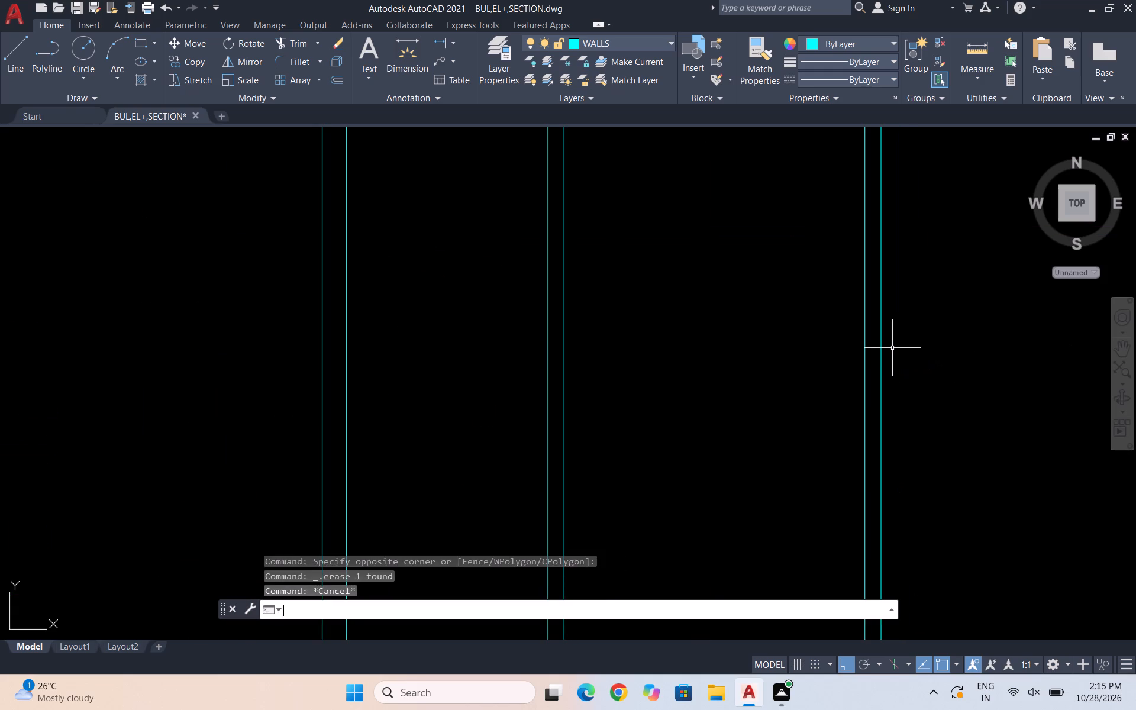
key(Return)
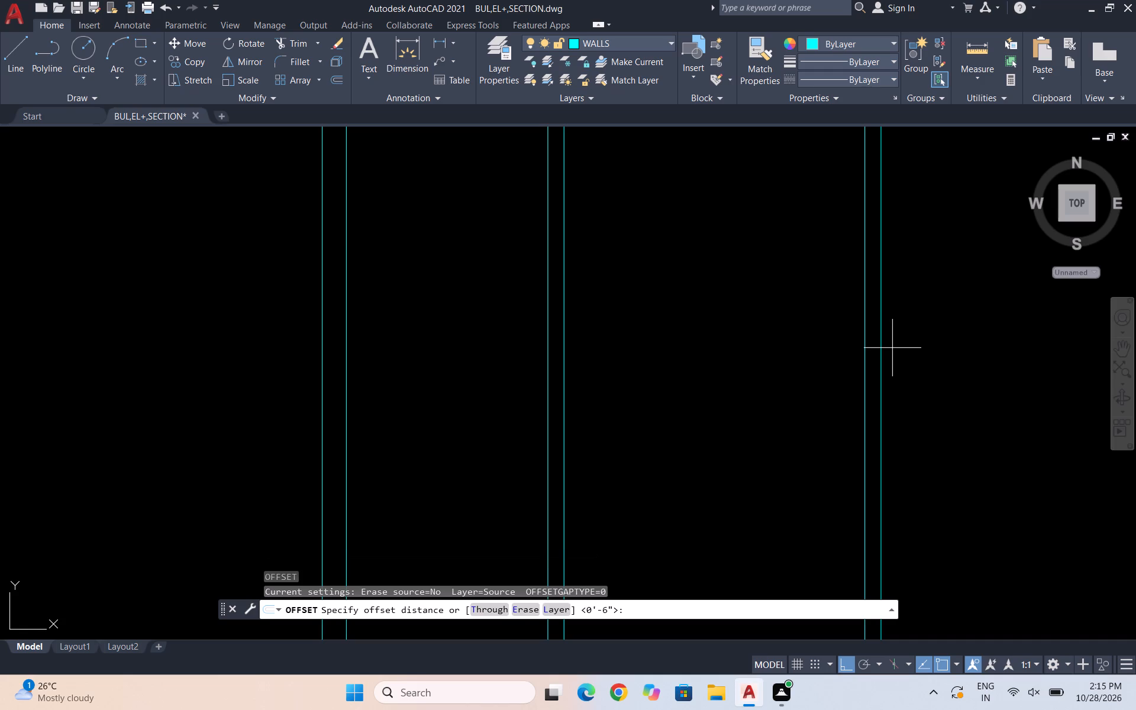
text(12')
key(Return)
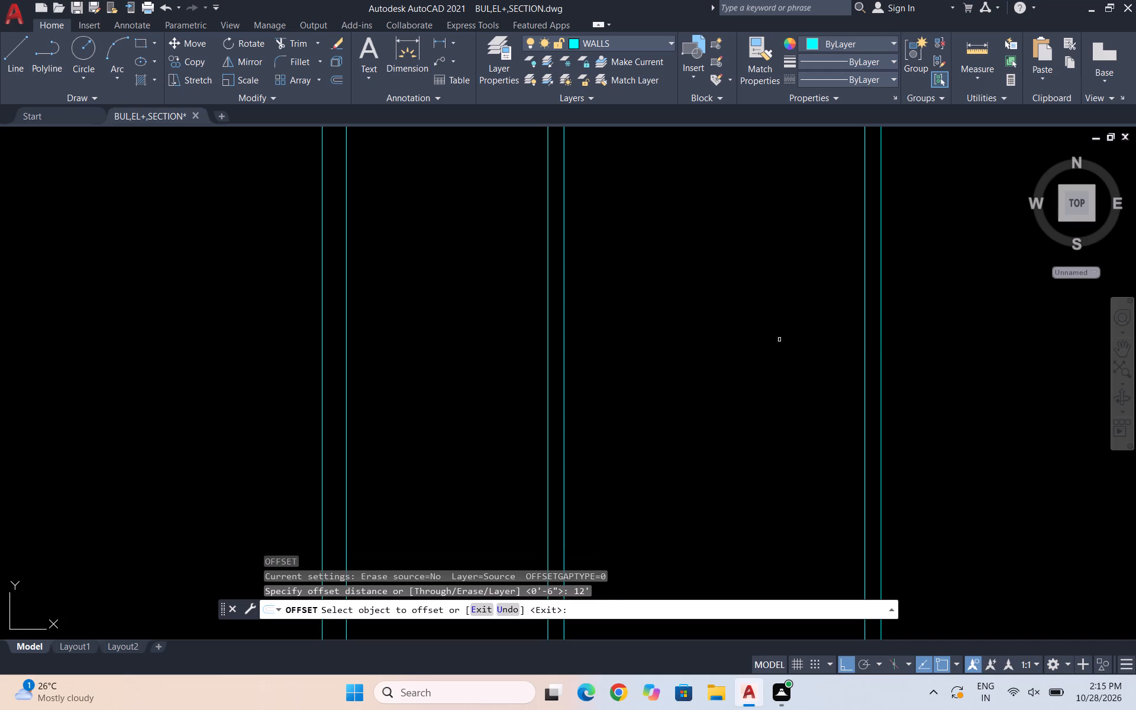
scroll(628, 315, down, 2)
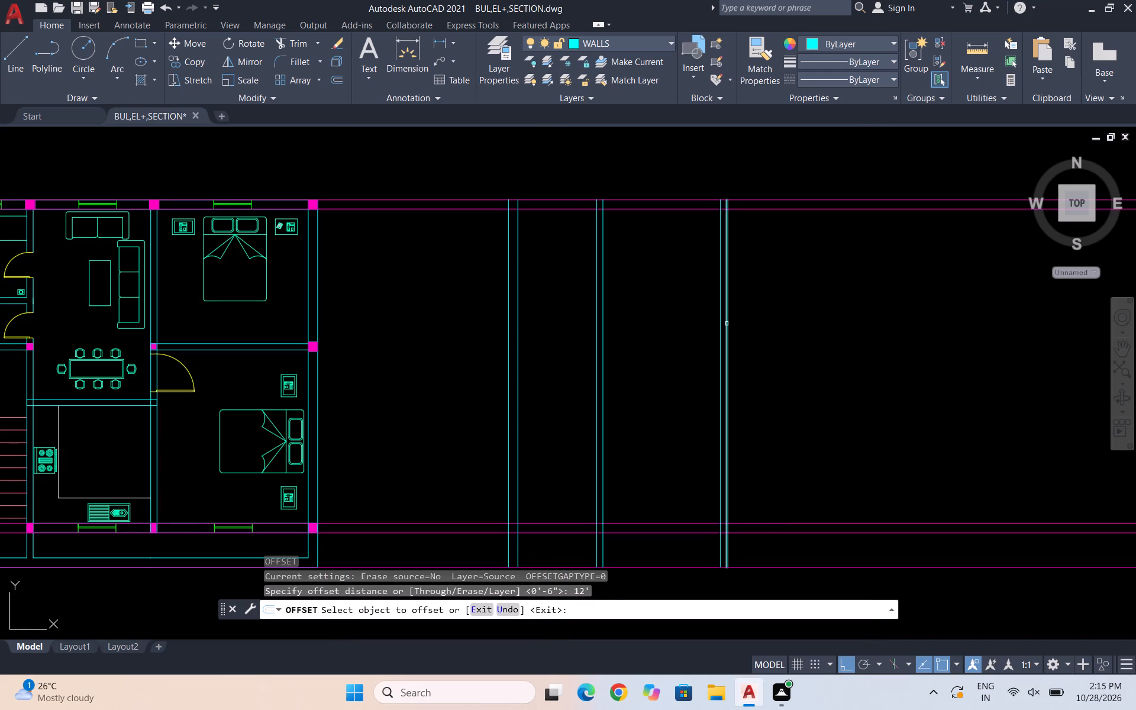
click(727, 324)
click(966, 313)
key(Escape)
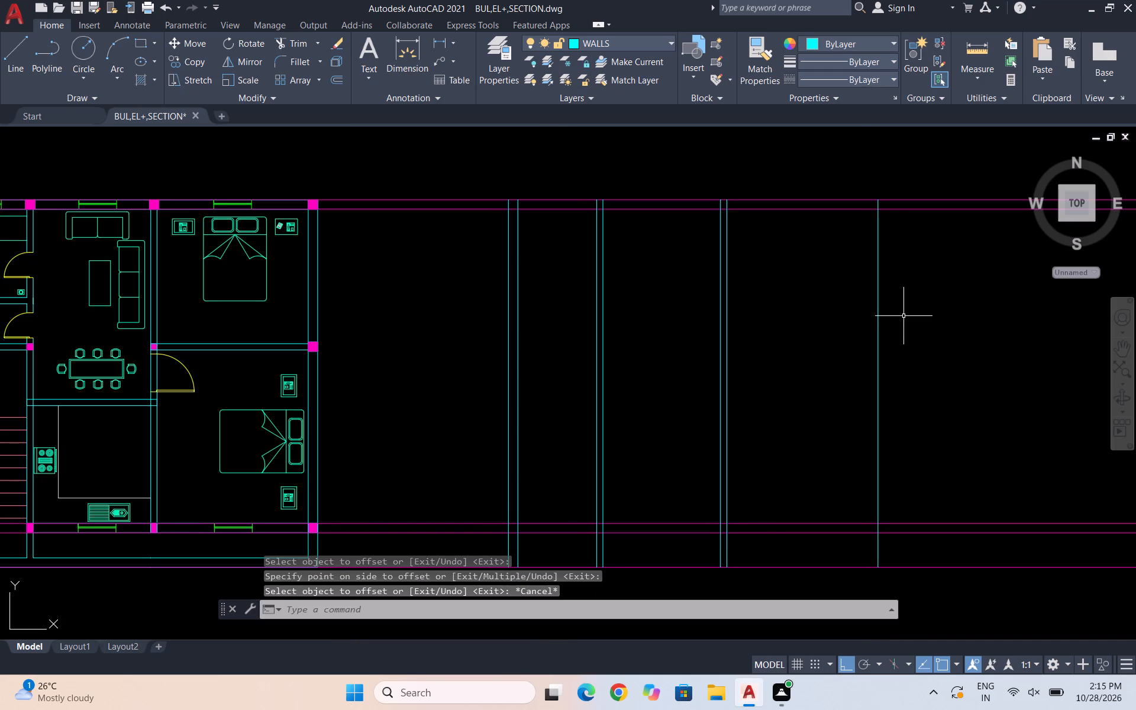
Offset the newest vertical line 9" to the right to form the last outer wall, and end the offset.
key(o)
key(Return)
text(9")
key(Return)
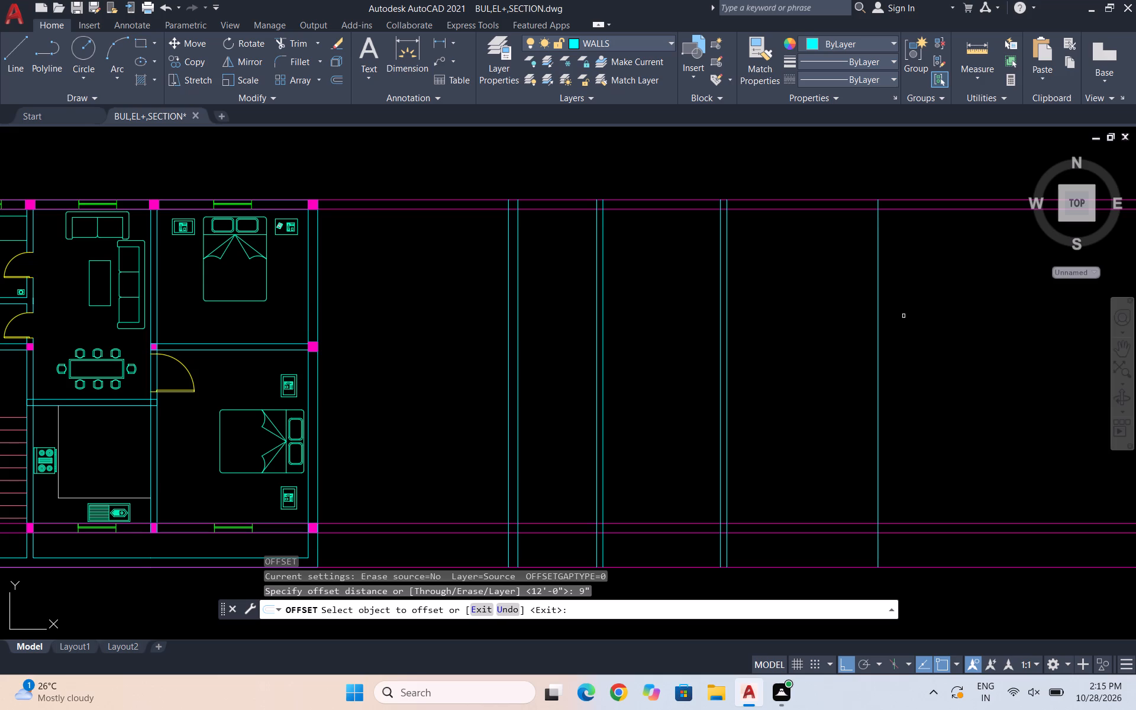
click(877, 355)
click(928, 351)
key(Escape)
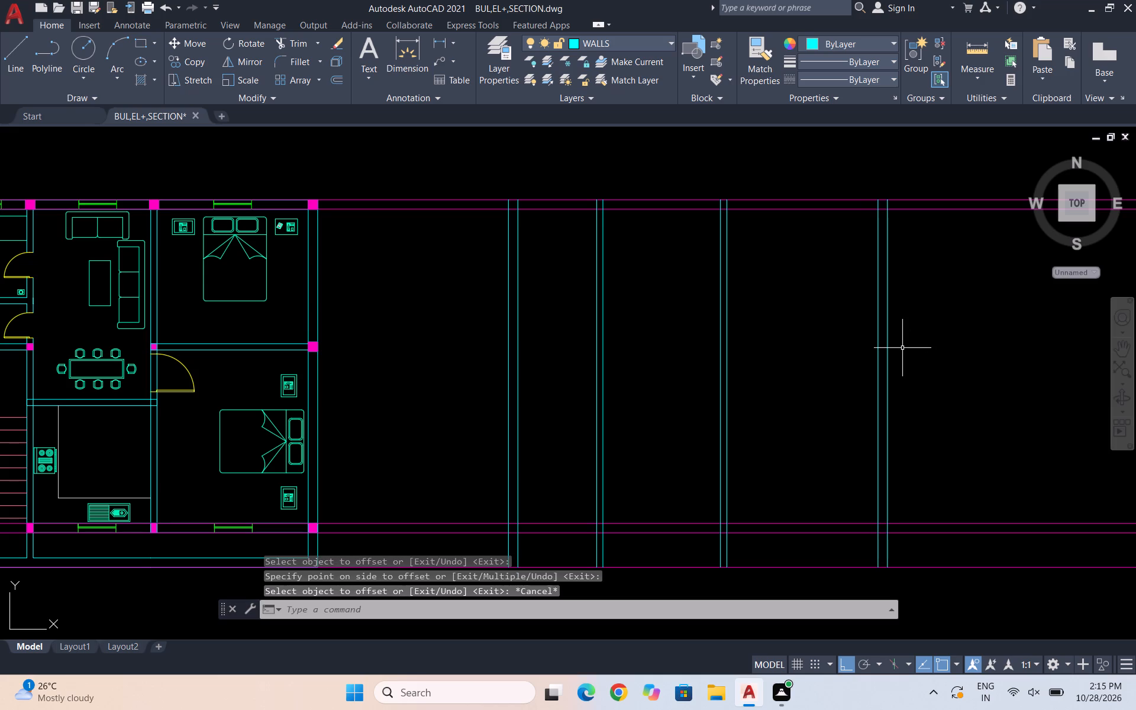
Draw a line along the top of the new view from the first wall's outer corner to the last wall's outer corner.
key(l)
key(Return)
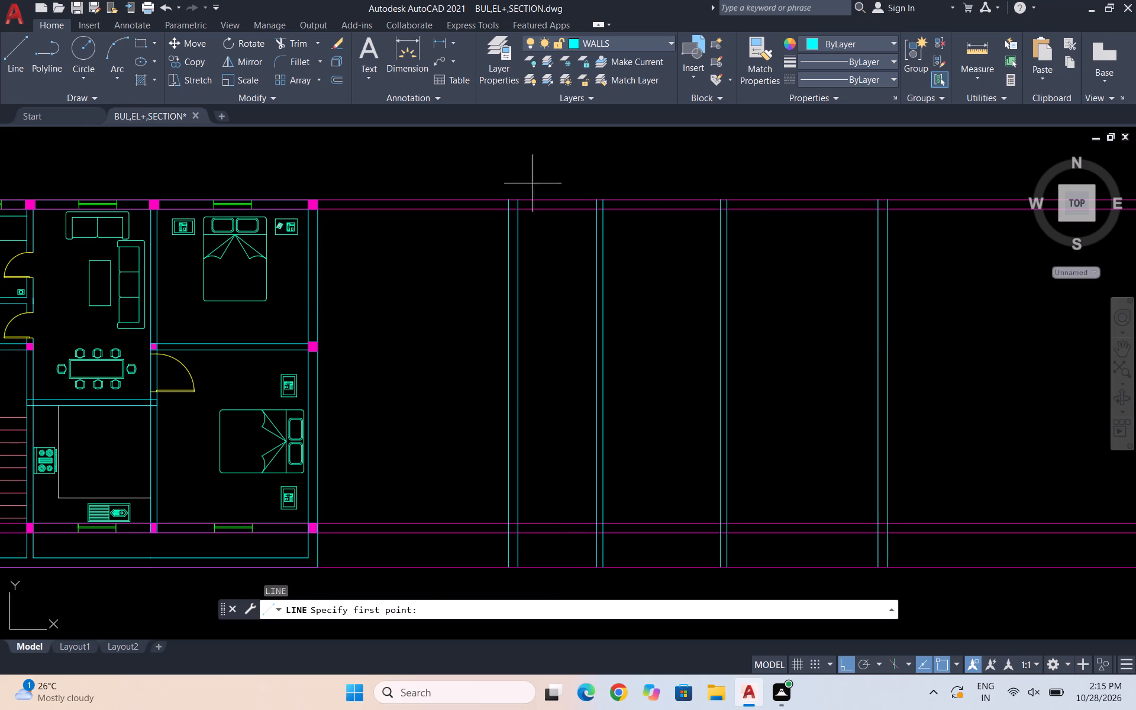
click(509, 200)
click(890, 197)
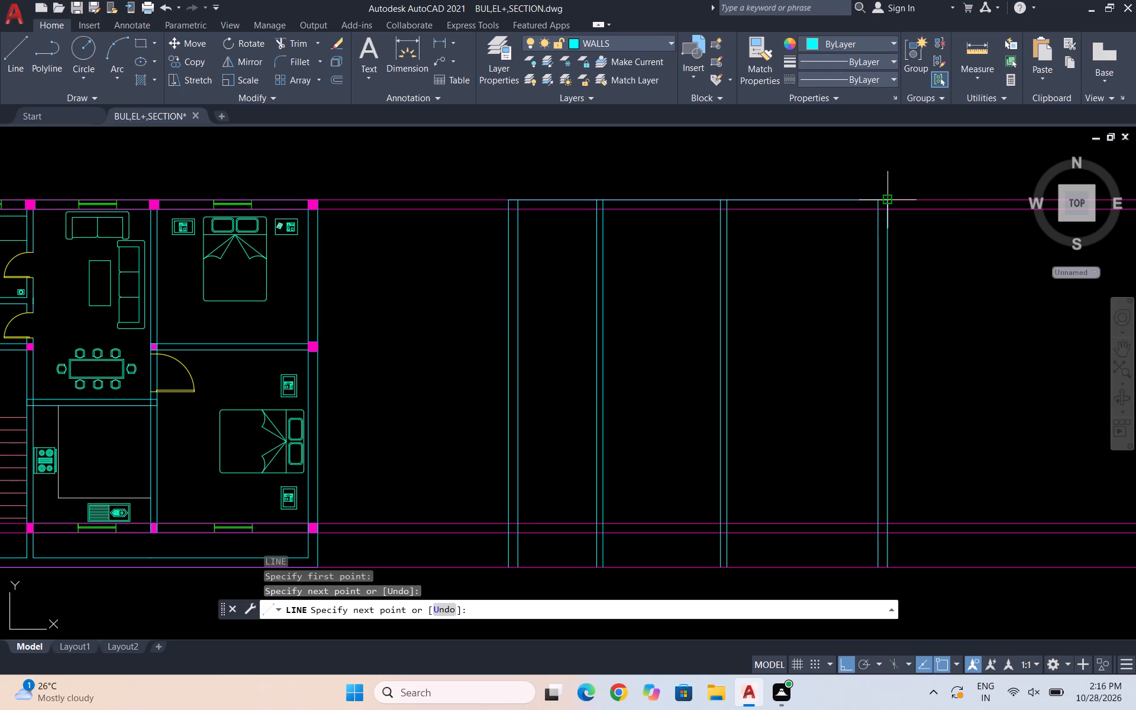
key(Escape)
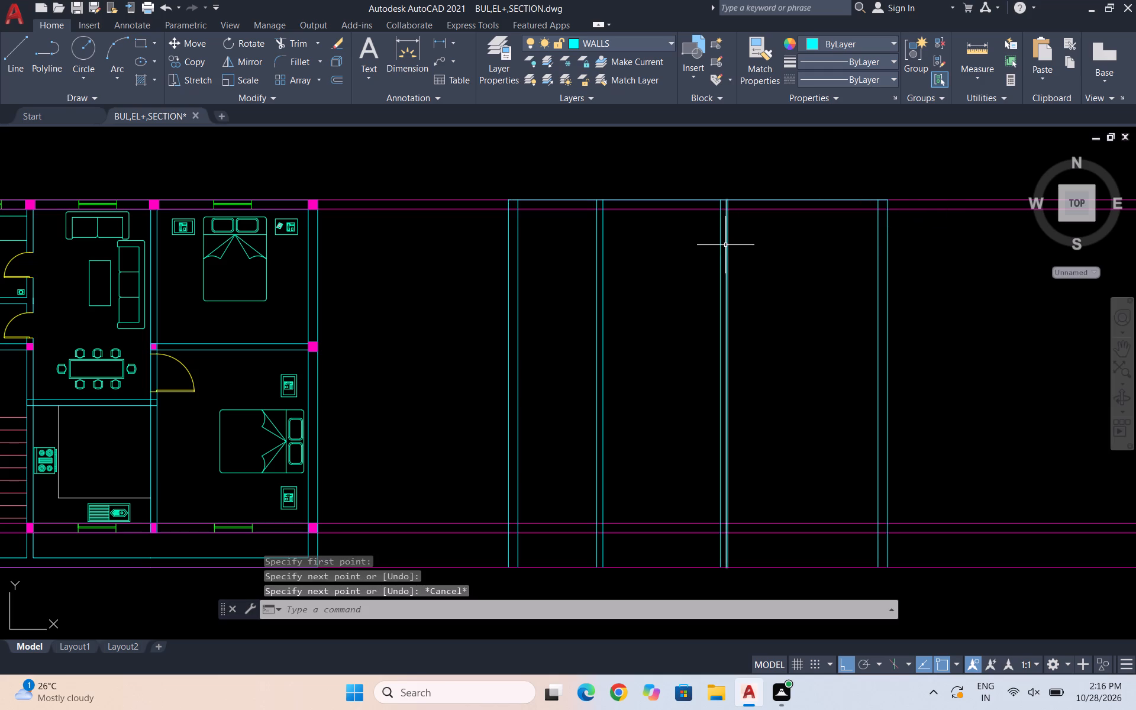
Draw the top wall's inner face as three separate line segments spanning the bays between the vertical walls.
key(space)
click(519, 211)
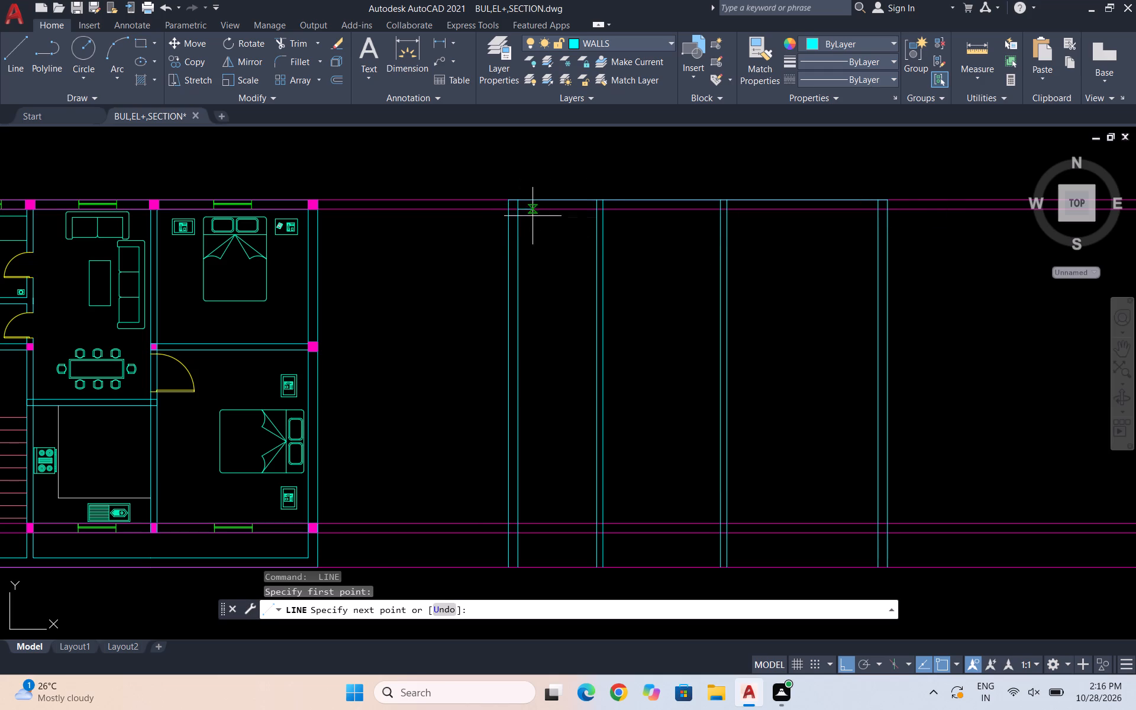
click(596, 210)
key(space)
key(space)
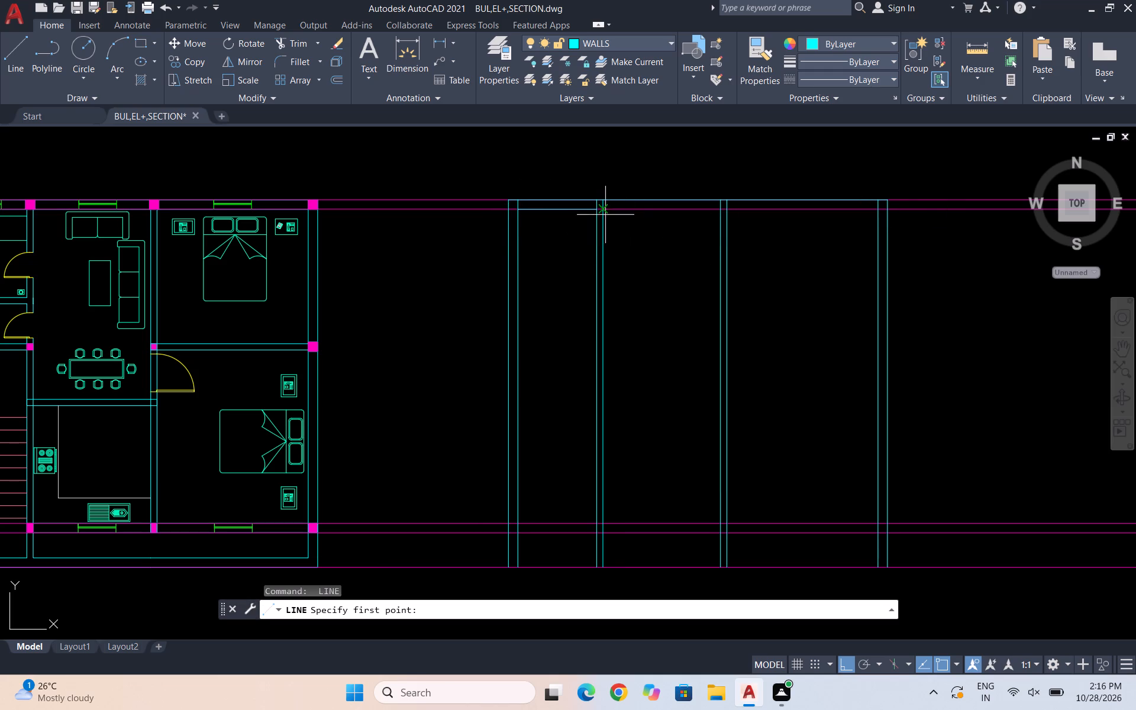
click(603, 209)
click(717, 209)
key(space)
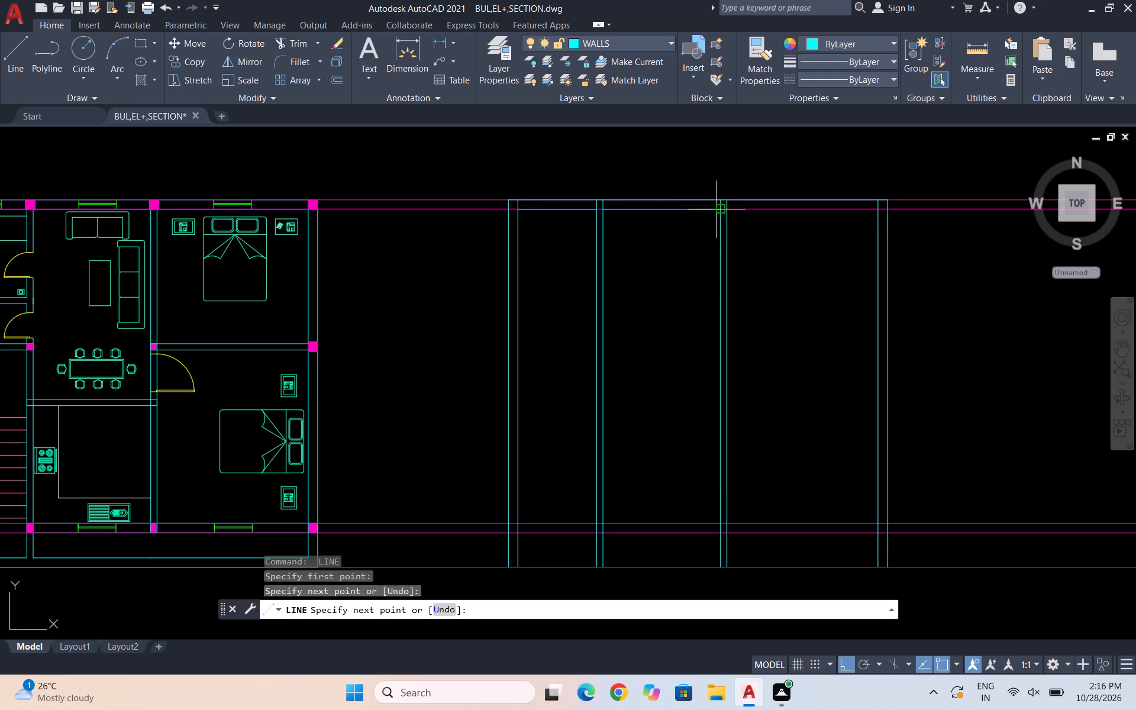
key(space)
click(729, 211)
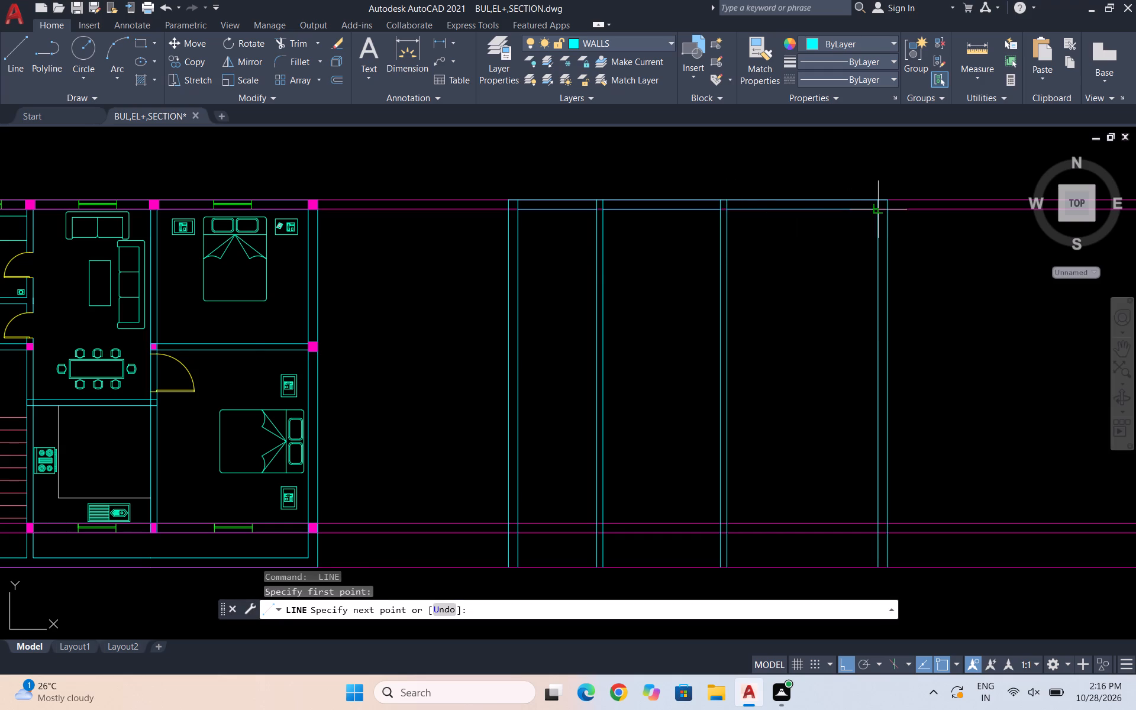
click(877, 211)
key(space)
scroll(625, 247, down, 1)
key(Escape)
key(Escape)
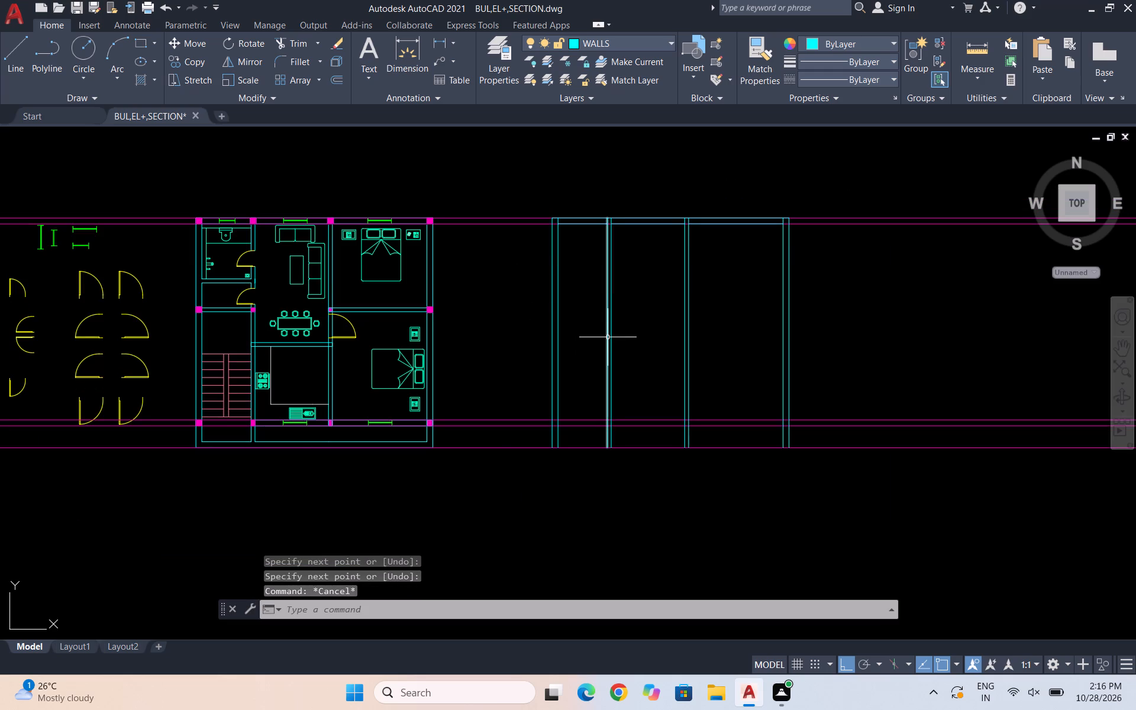
key(Escape)
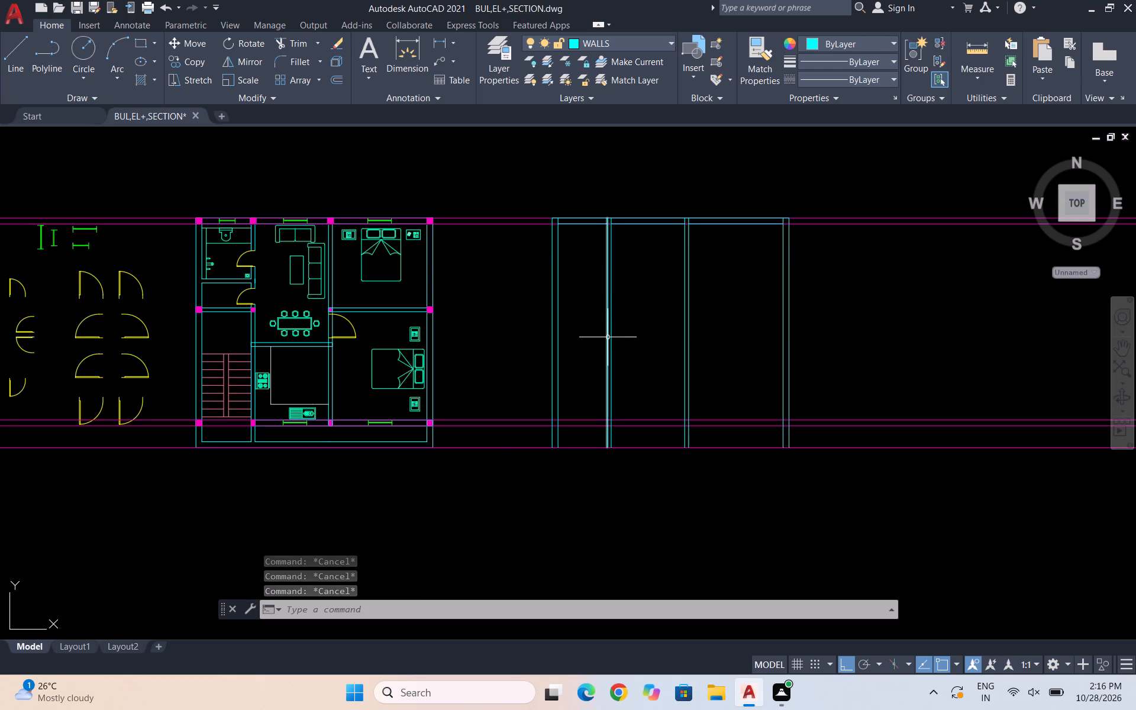
Offset the top wall's inner line in the first bay 7' downward.
key(o)
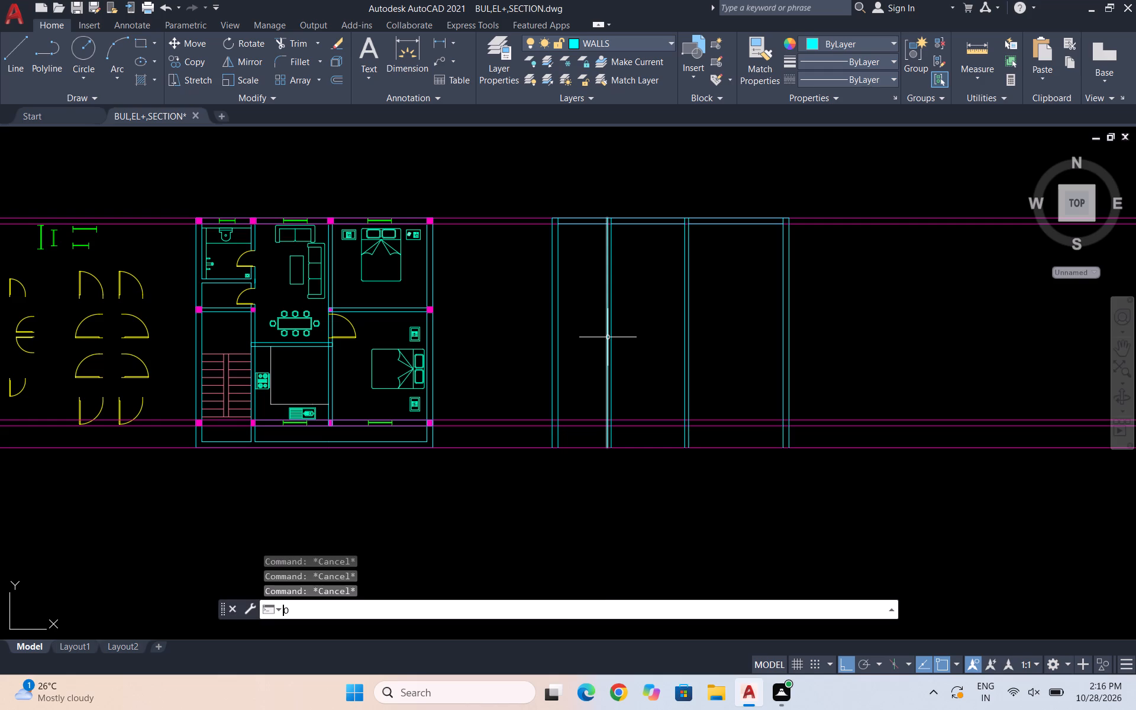
key(Return)
text(7')
key(Return)
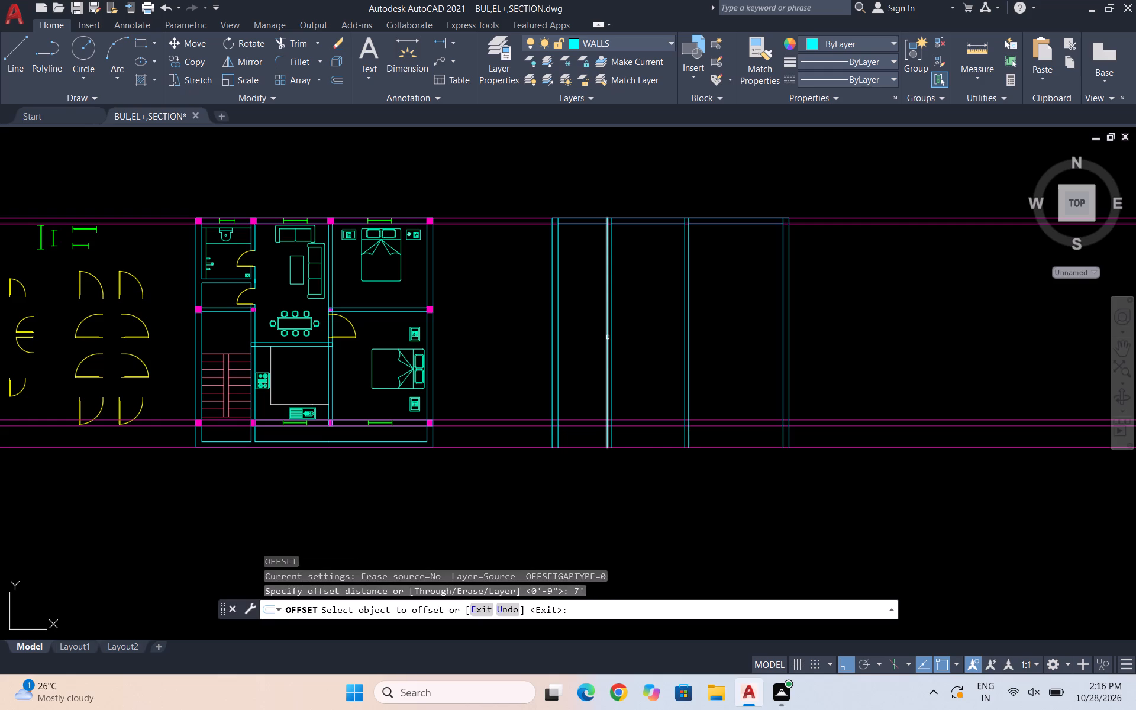
click(598, 225)
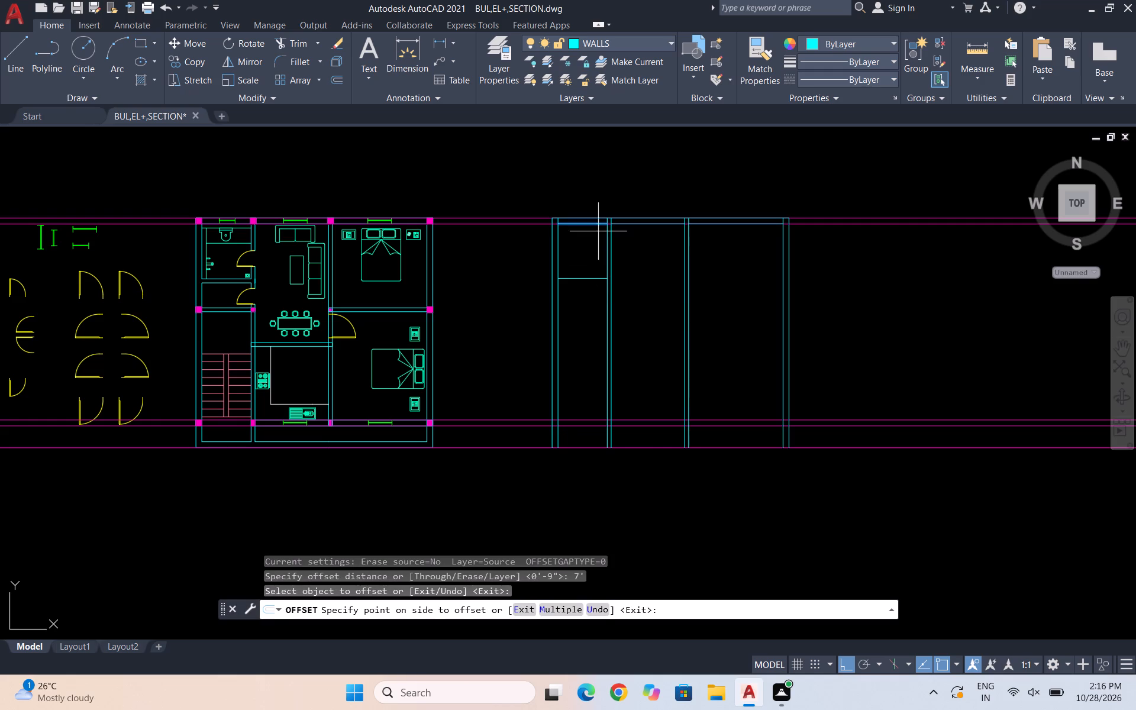
click(592, 273)
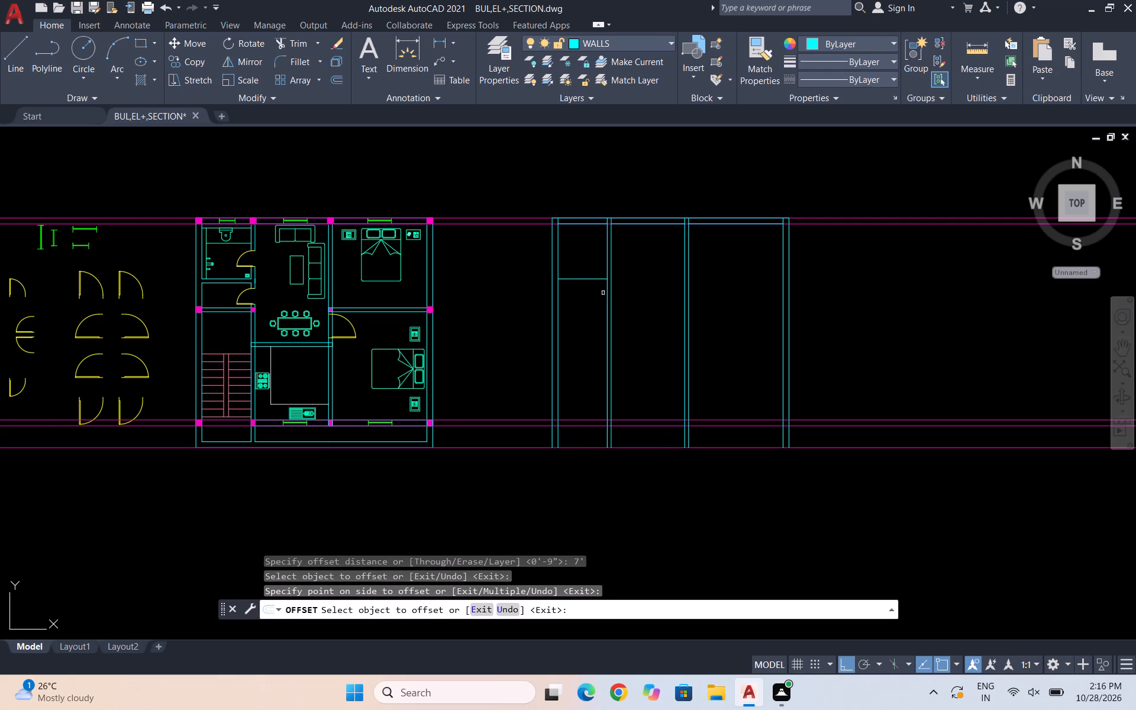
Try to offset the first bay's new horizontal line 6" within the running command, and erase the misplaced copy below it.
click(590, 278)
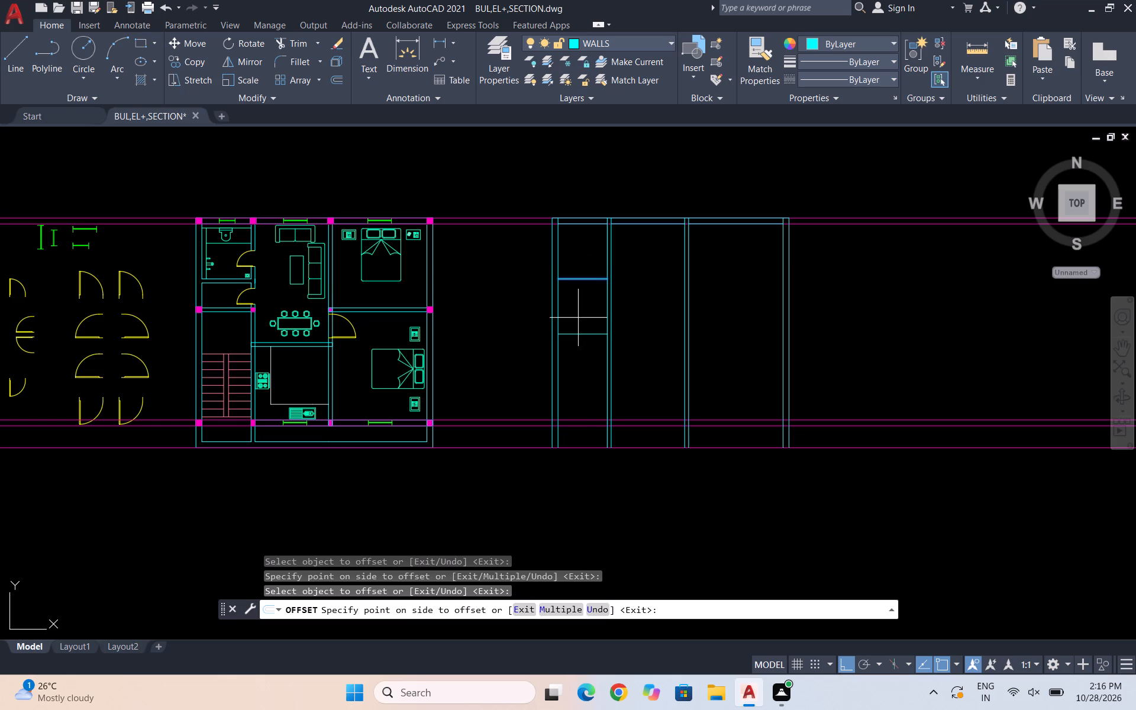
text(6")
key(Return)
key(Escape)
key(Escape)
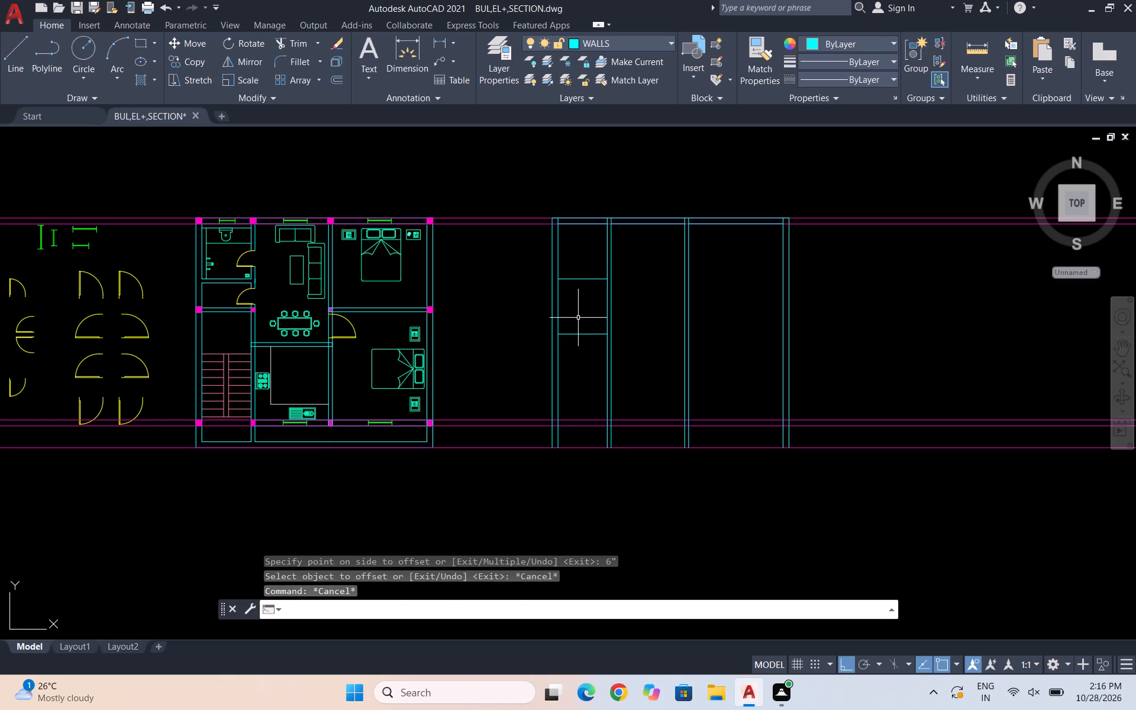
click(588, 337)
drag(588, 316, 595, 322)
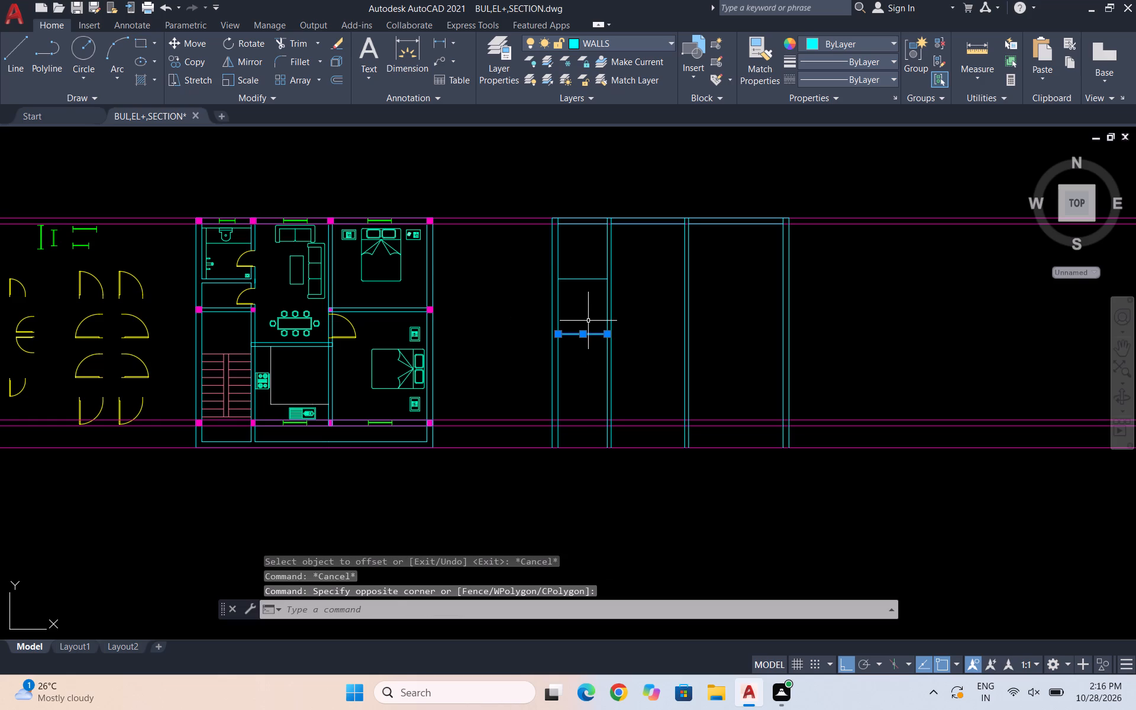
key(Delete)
Offset the first bay's horizontal line 6" downward to form a cross wall, and end the offset.
key(Escape)
key(o)
key(Return)
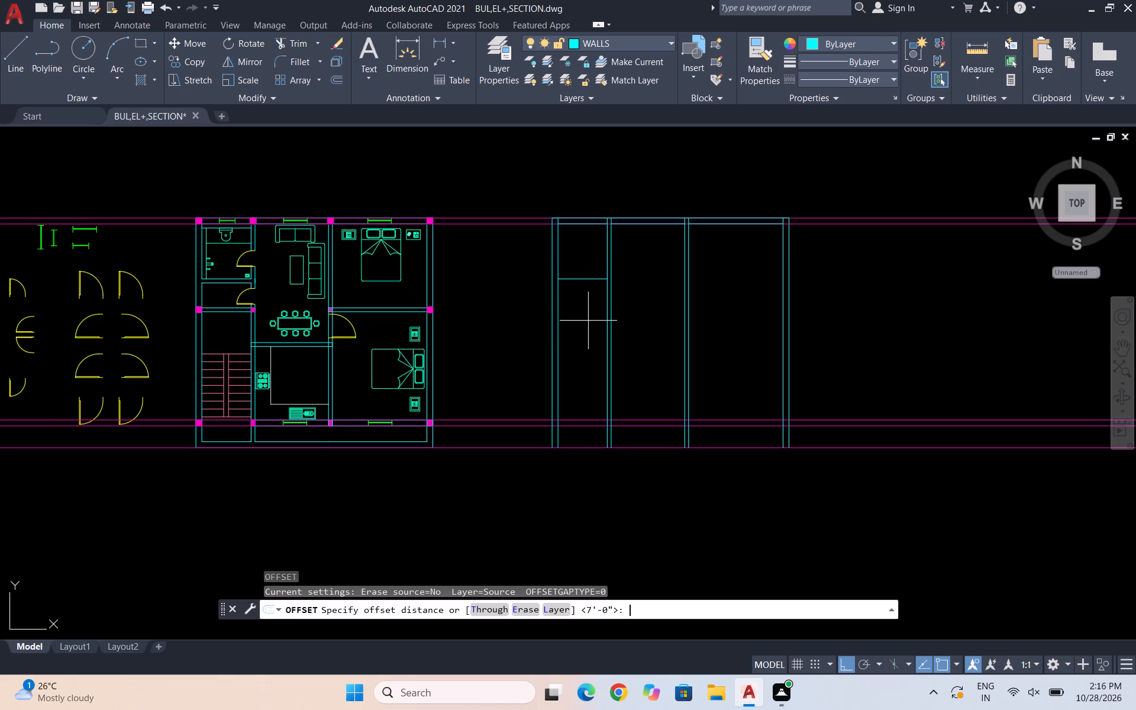
text(6")
key(Return)
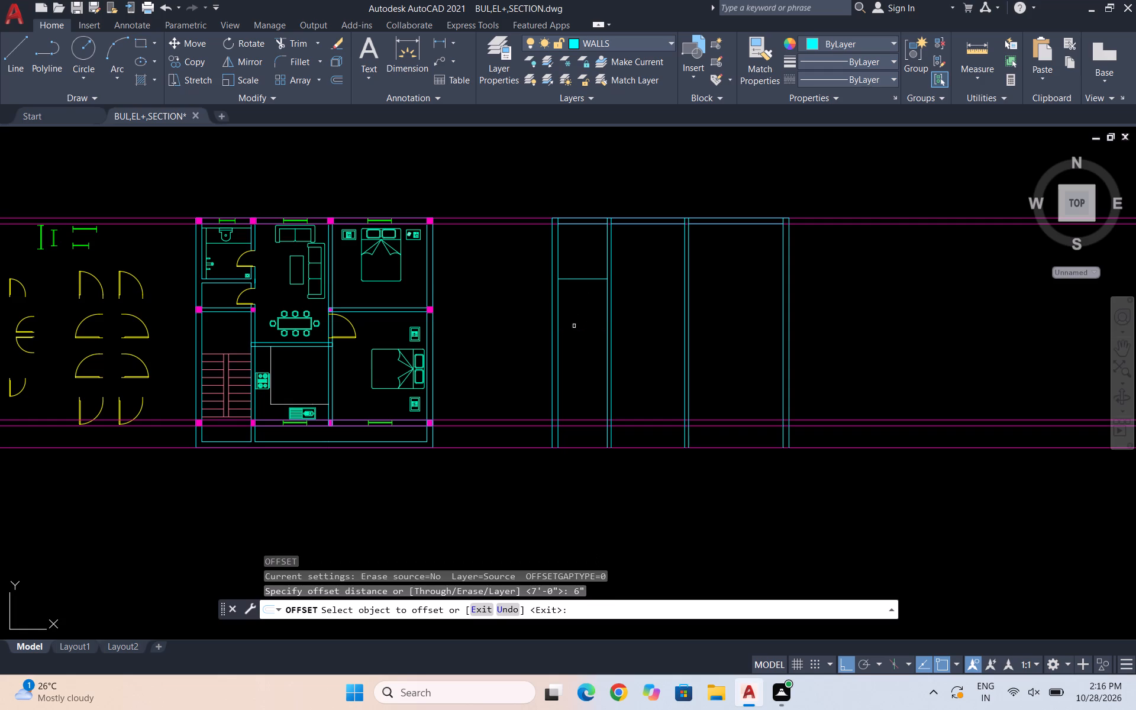
click(584, 279)
click(583, 308)
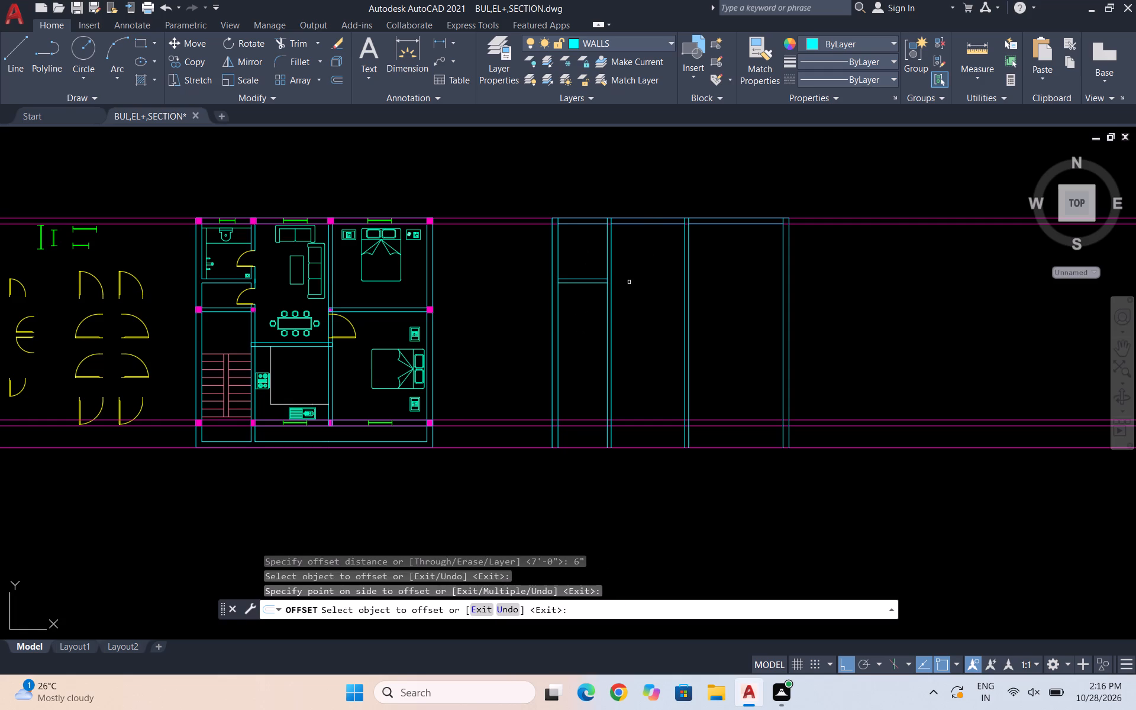
key(Escape)
key(Escape)
Offset the lower line of the first bay's cross wall 4' downward and end the offset.
key(o)
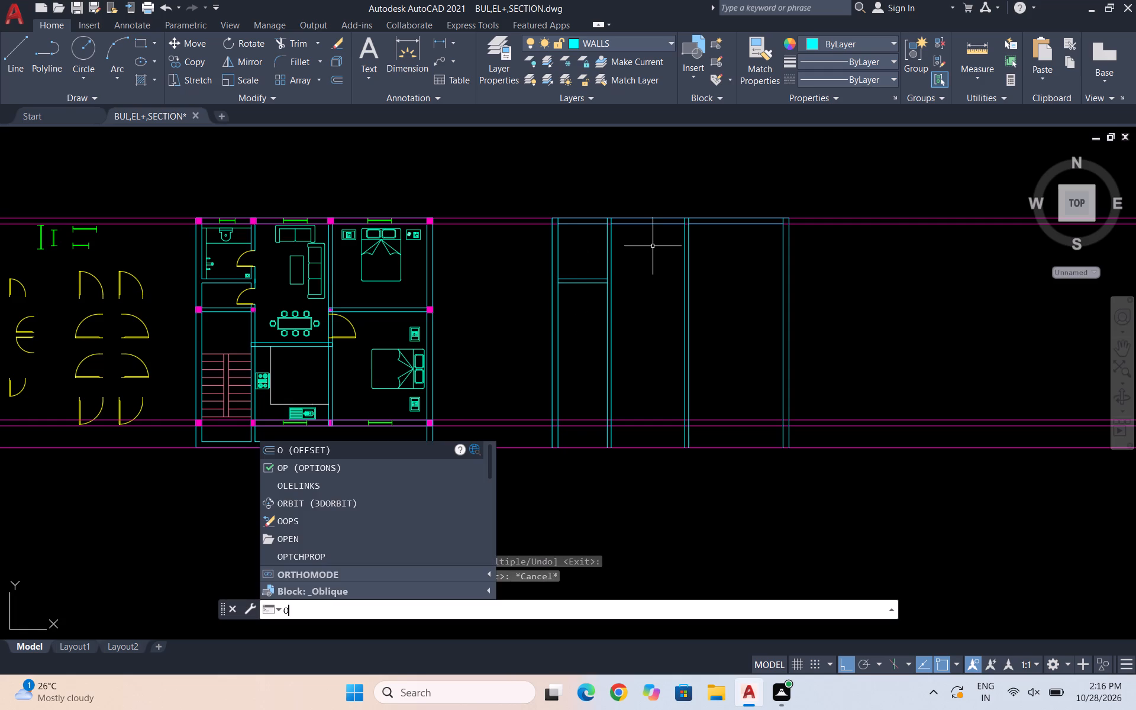
key(Return)
text(4')
key(Return)
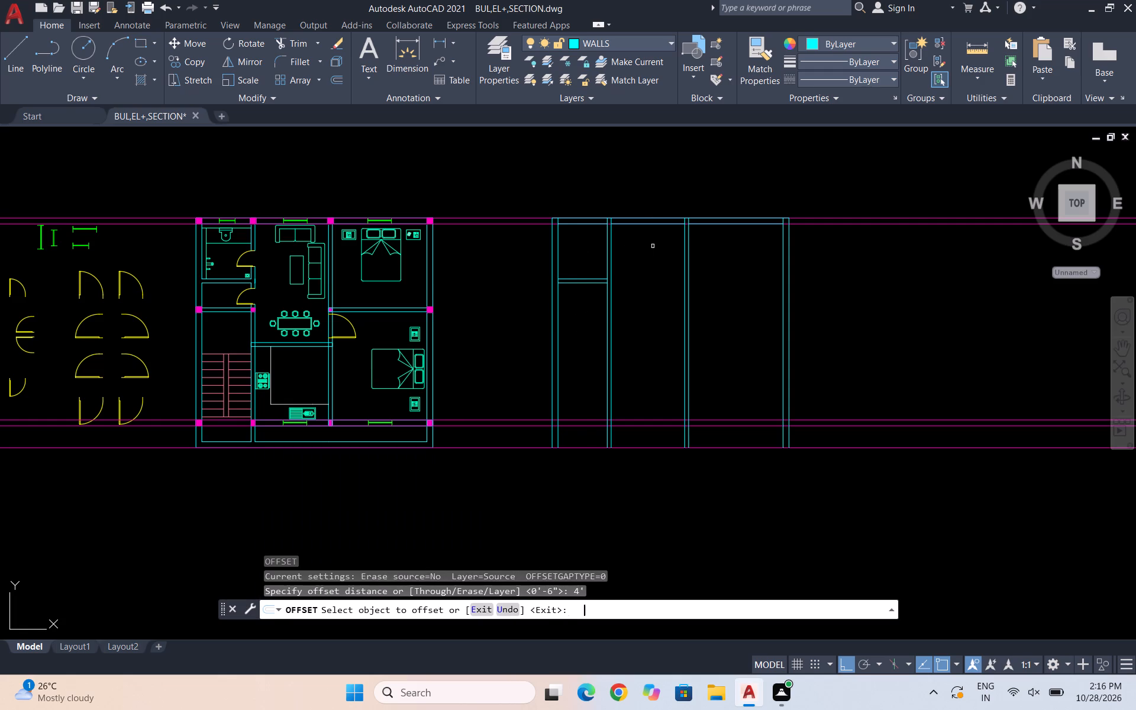
click(583, 283)
click(587, 343)
key(Escape)
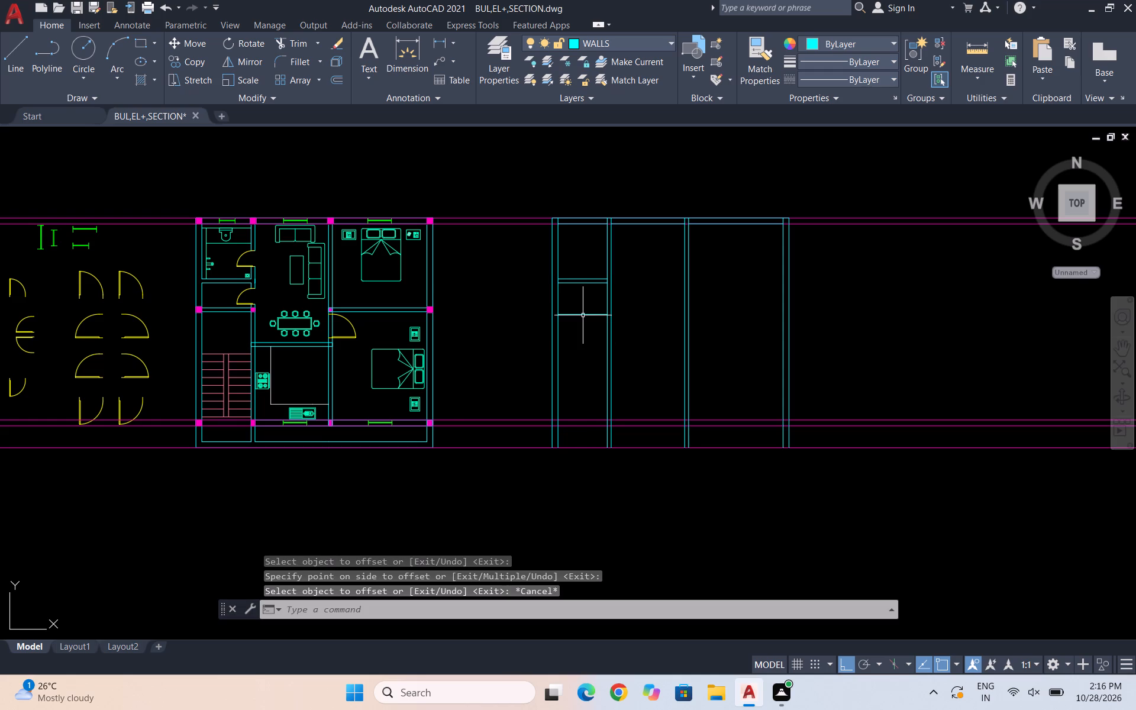
Offset the newest horizontal line in the first bay 6" downward to form the second cross wall, and end the offset.
key(o)
key(Return)
text(6")
key(Return)
click(582, 315)
click(599, 330)
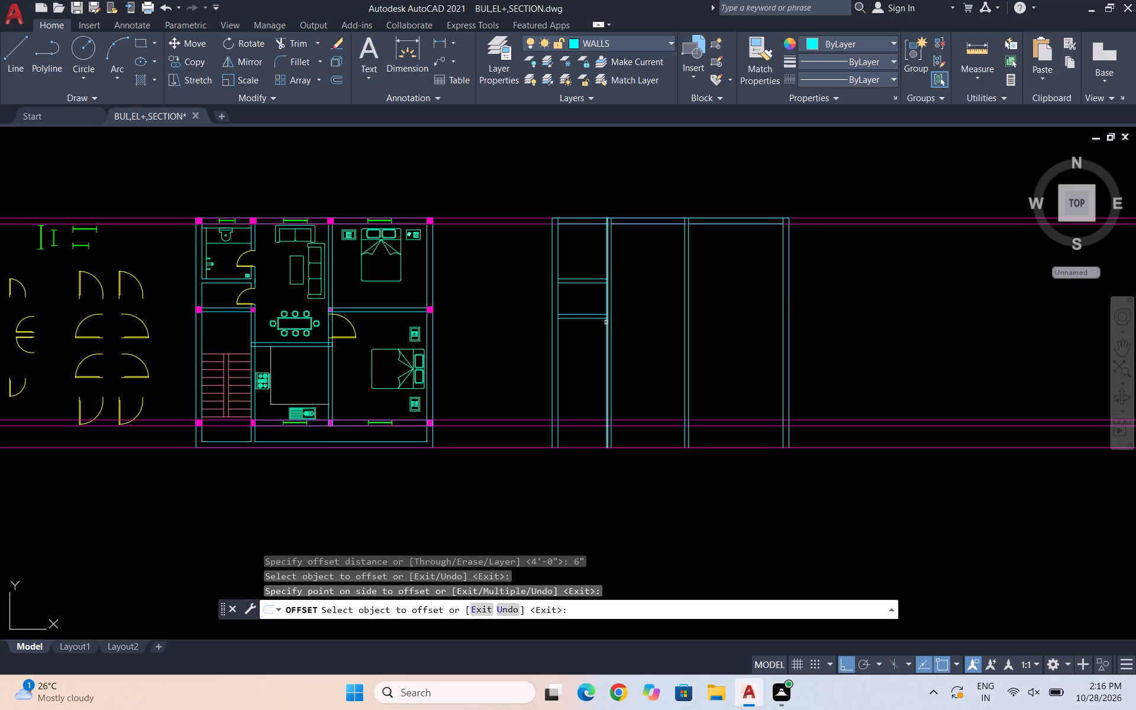
key(Escape)
key(Escape)
key(Escape)
key(Escape)
key(Escape)
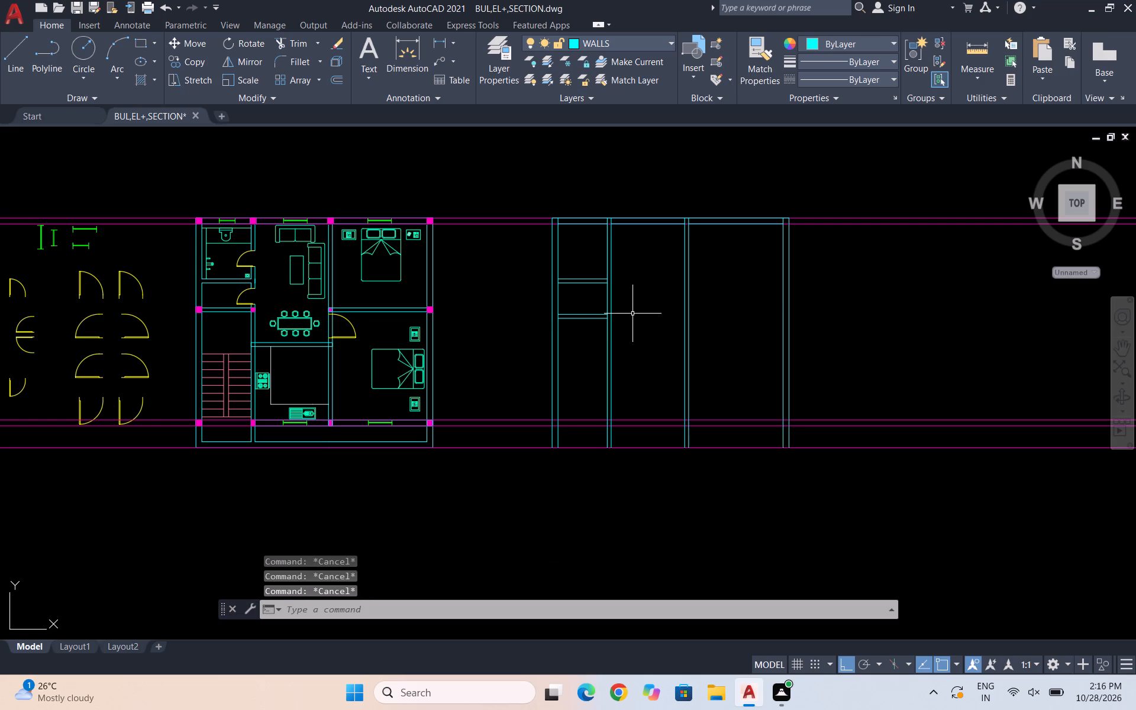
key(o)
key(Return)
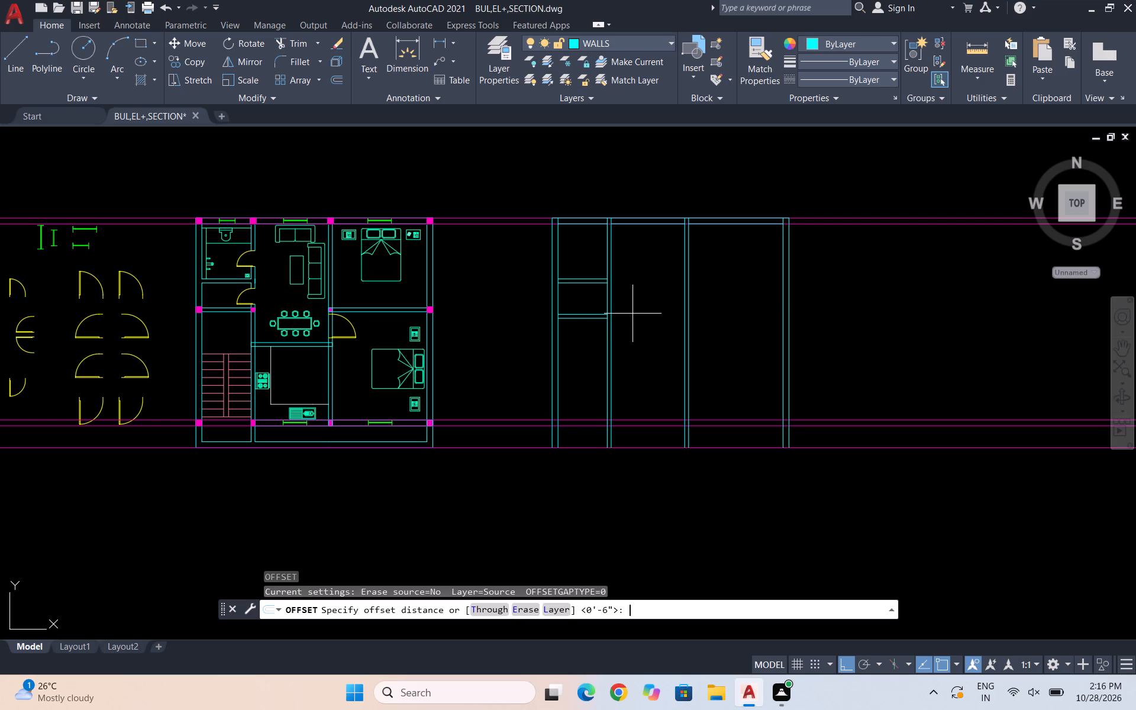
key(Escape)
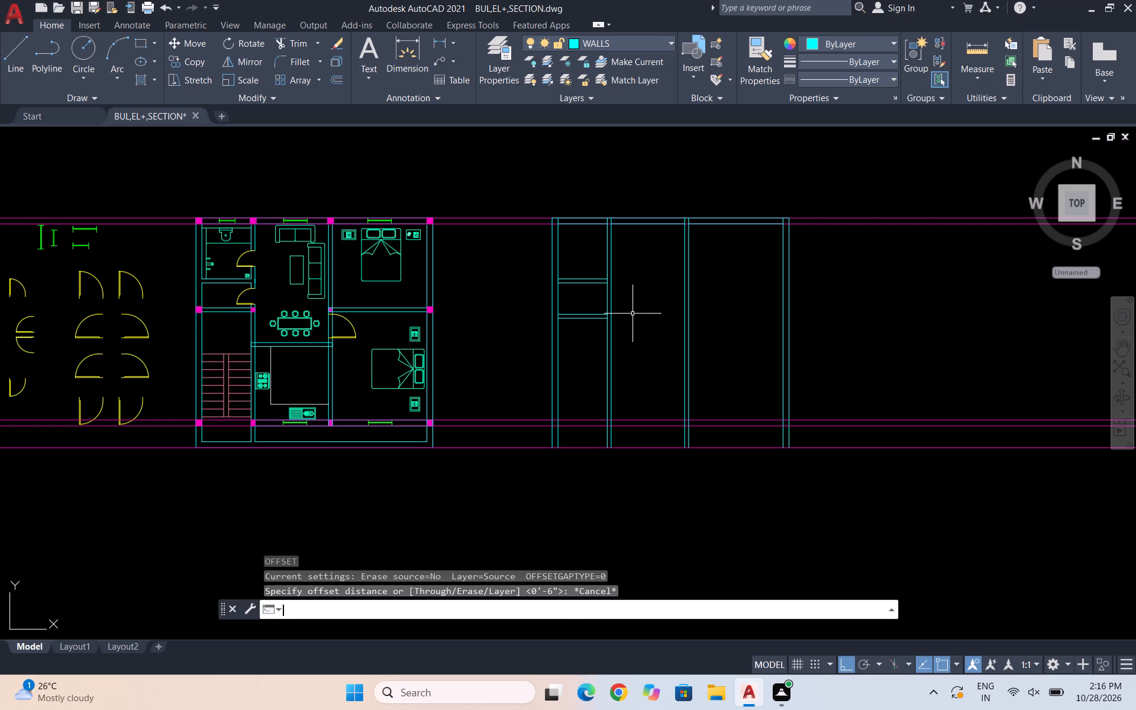
Measure the clear width of the middle bay along the top wall's inner line.
click(983, 80)
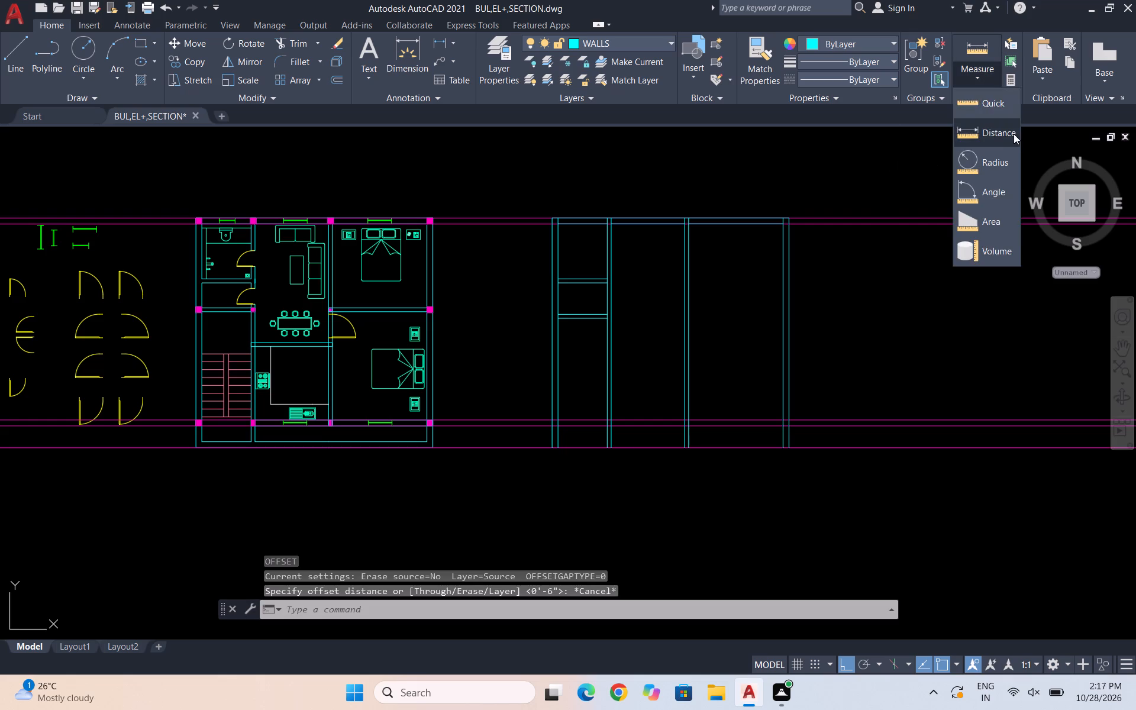
click(1010, 133)
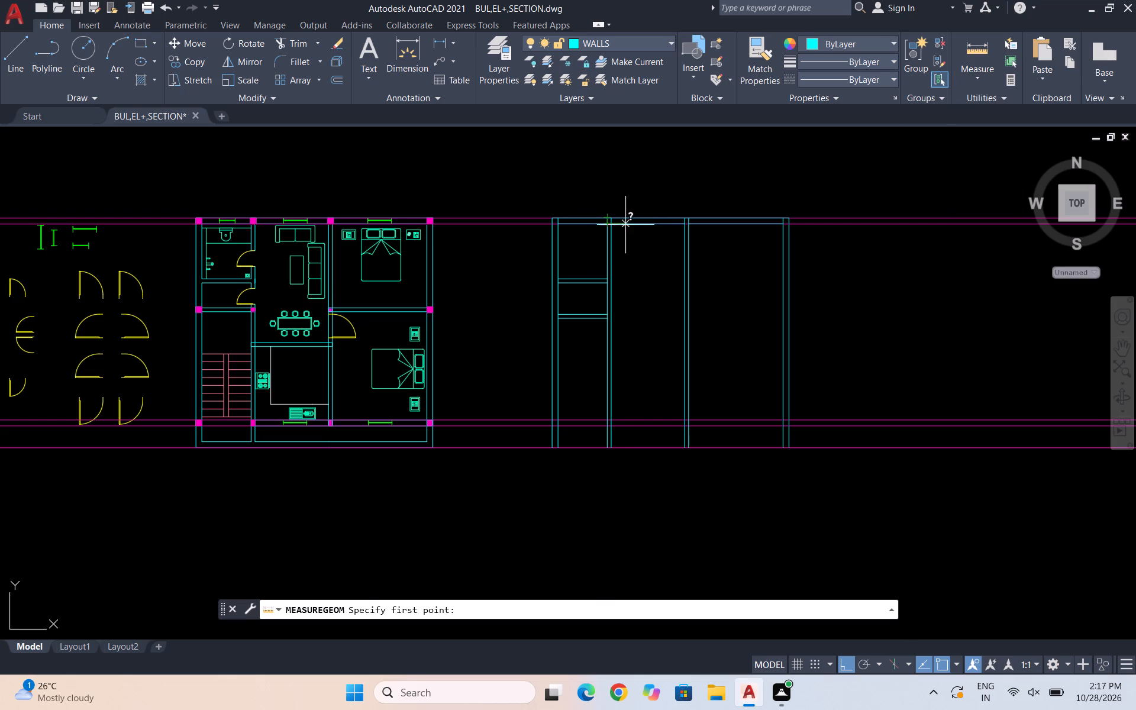
scroll(620, 225, up, 3)
click(610, 218)
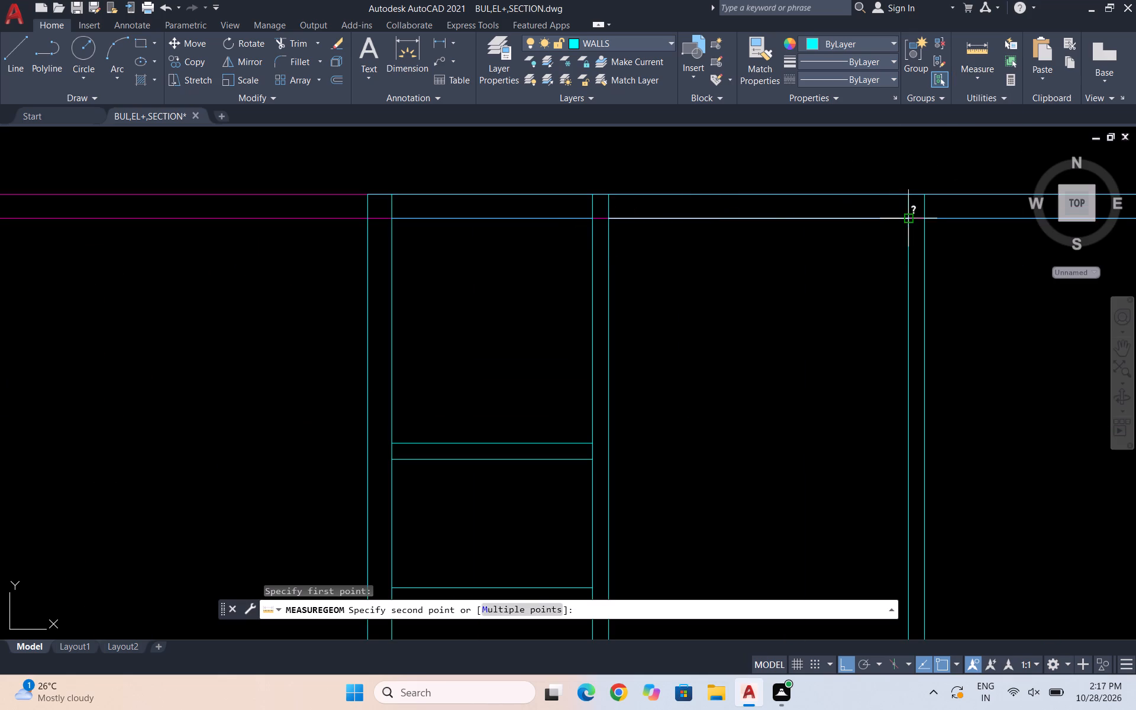
click(908, 219)
key(Escape)
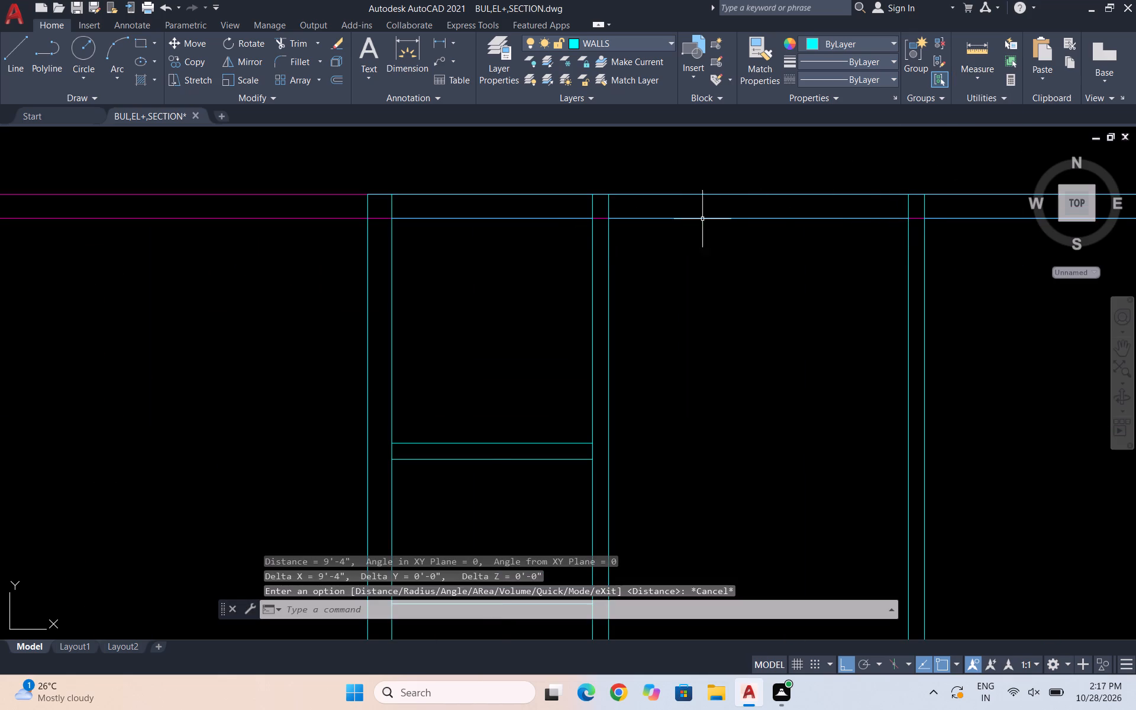
scroll(683, 238, down, 1)
key(Escape)
key(Escape)
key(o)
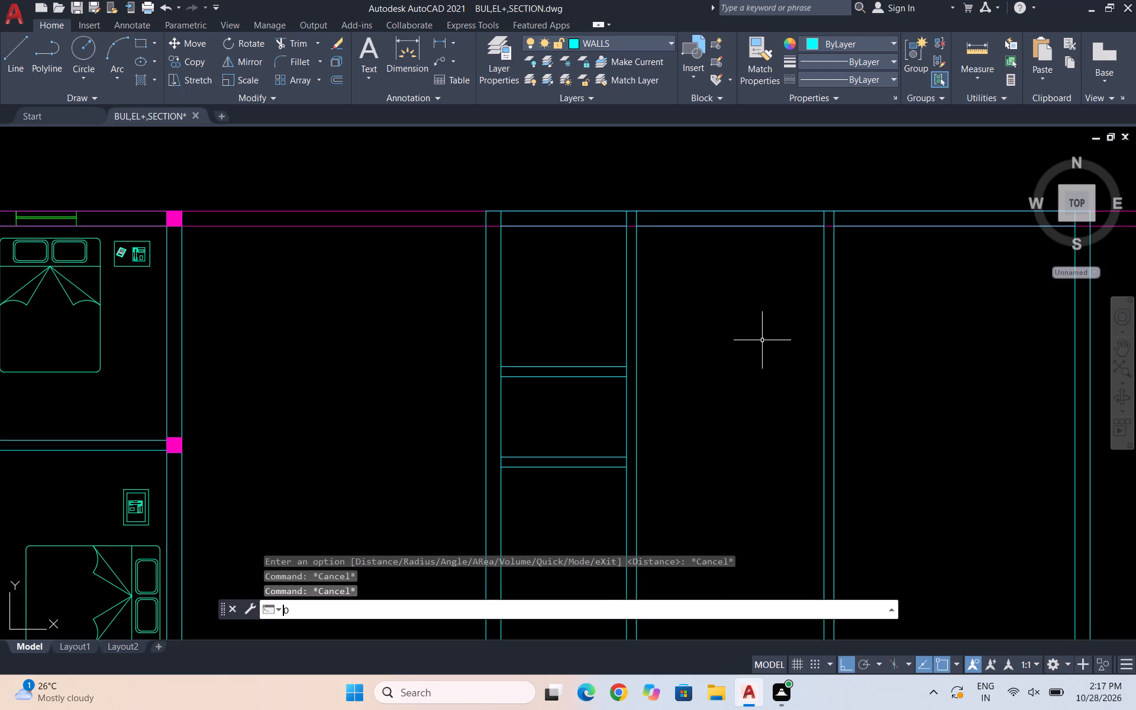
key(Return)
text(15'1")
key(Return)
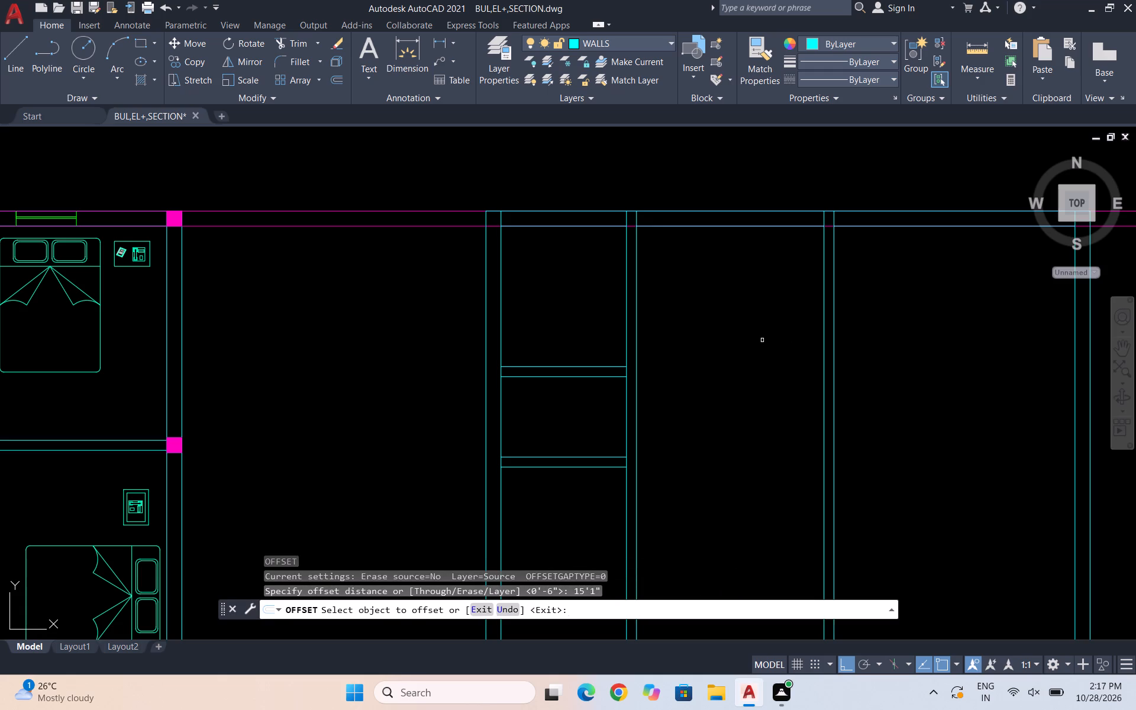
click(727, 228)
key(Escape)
Save the drawing.
scroll(721, 276, down, 4)
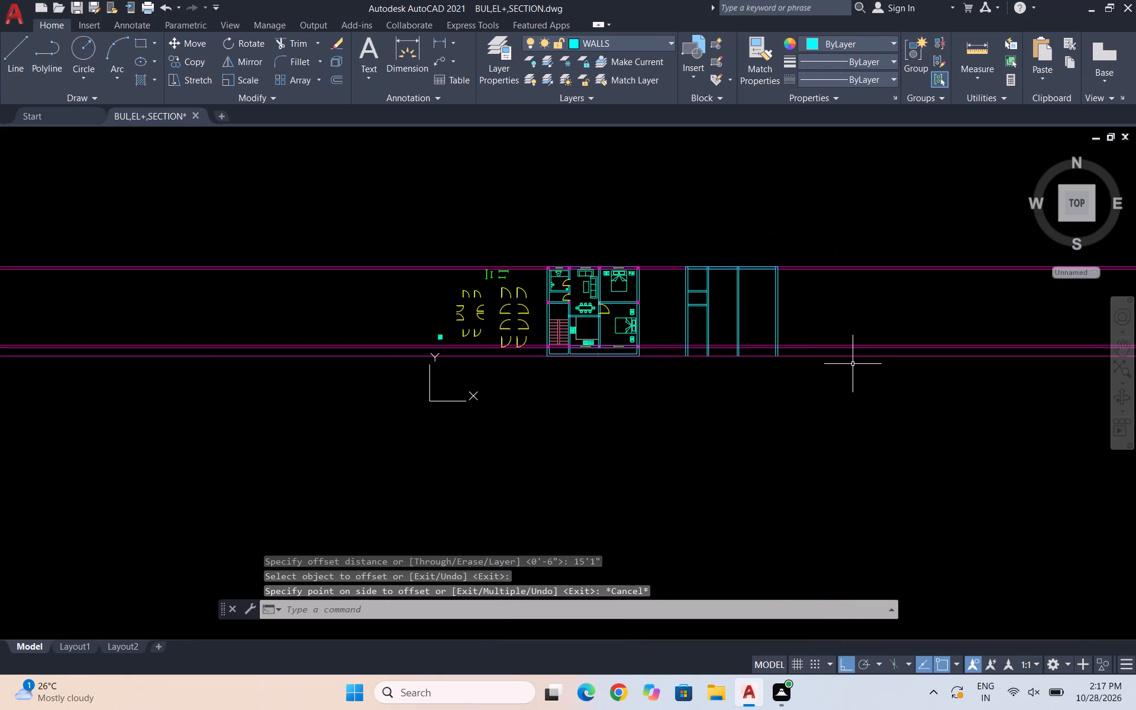
key(ctrl+s)
key(ctrl+s)
key(ctrl+s)
key(ctrl+s)
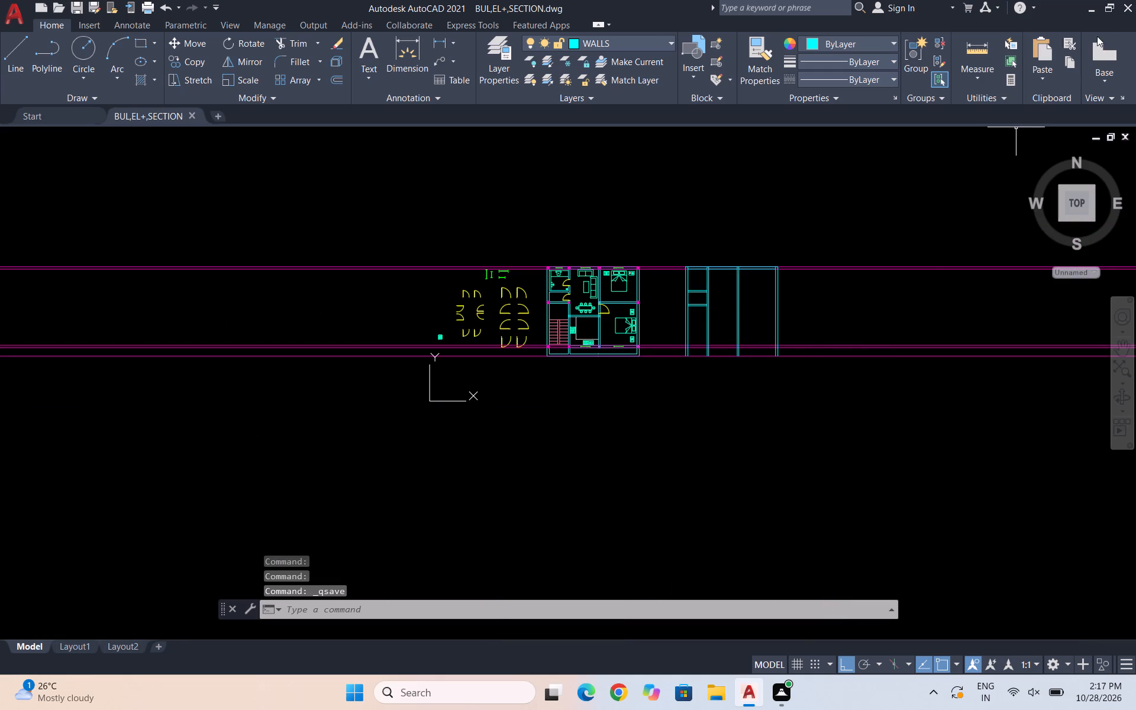
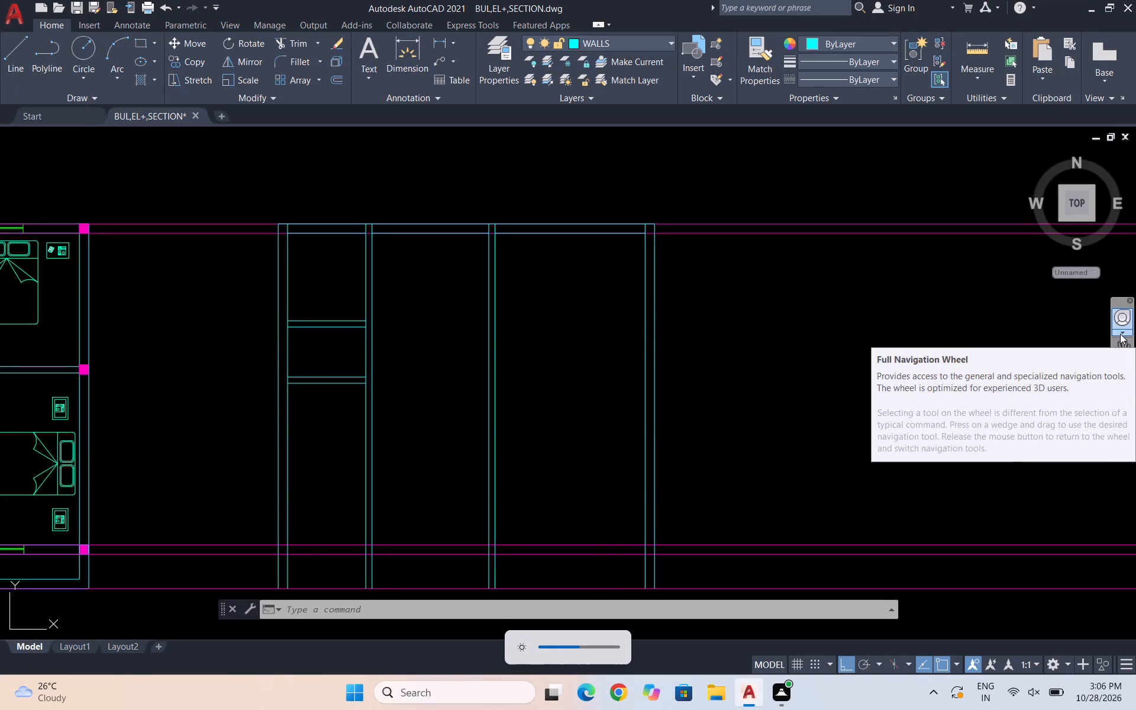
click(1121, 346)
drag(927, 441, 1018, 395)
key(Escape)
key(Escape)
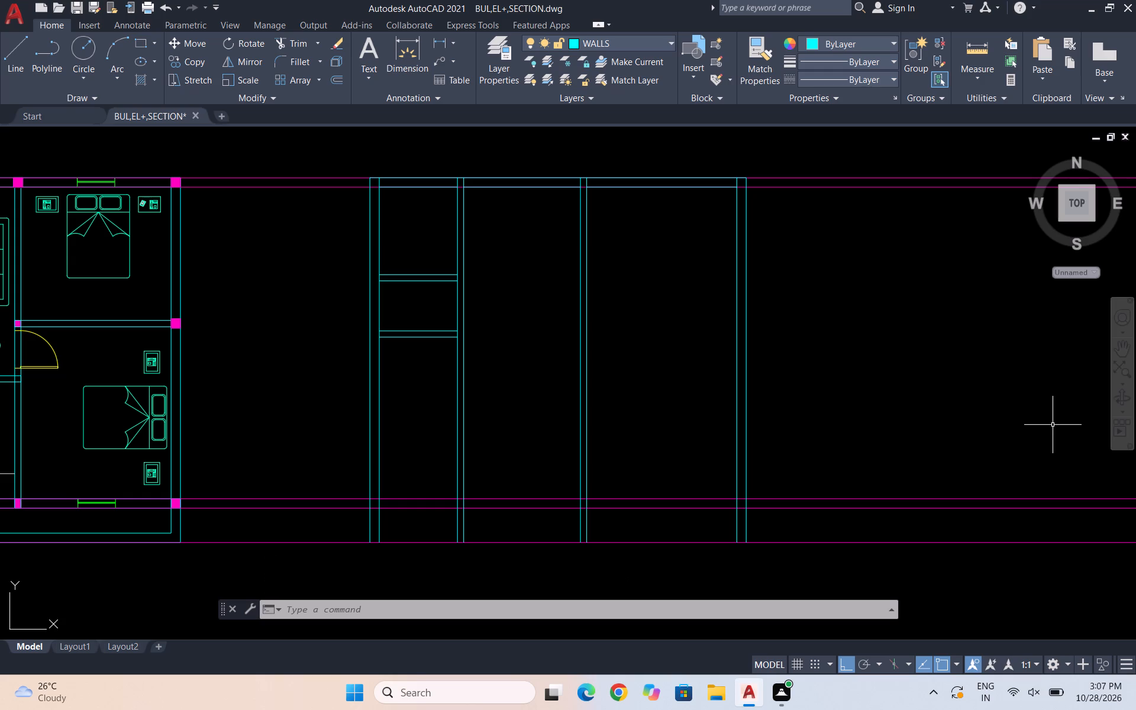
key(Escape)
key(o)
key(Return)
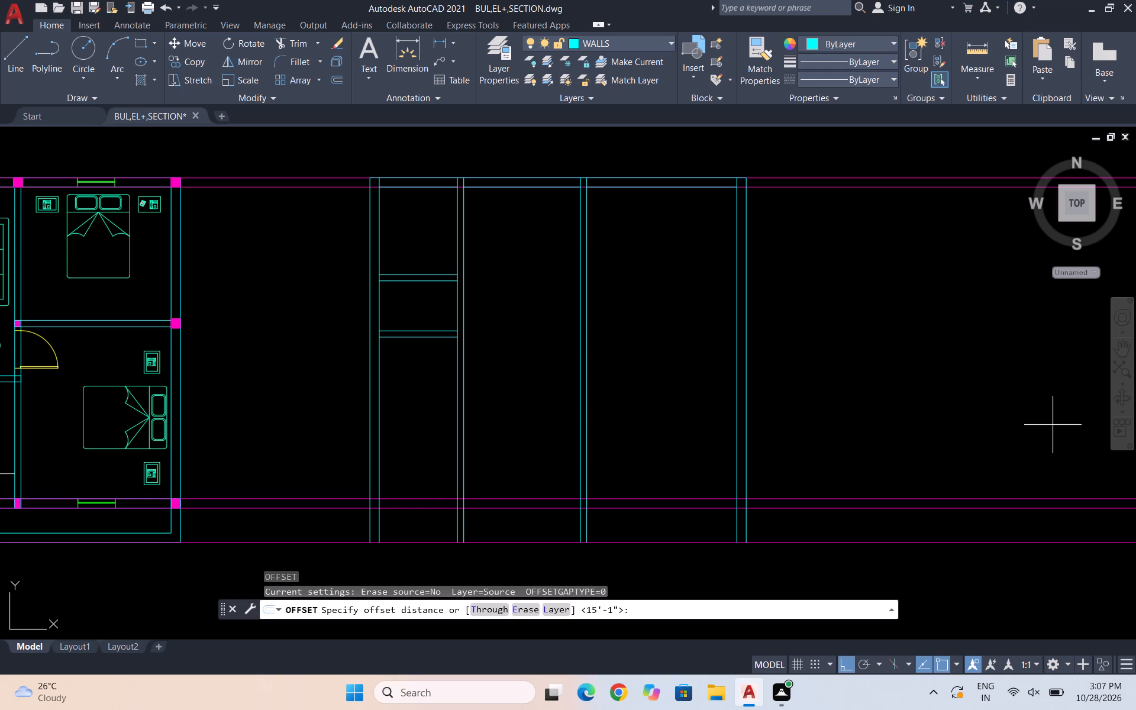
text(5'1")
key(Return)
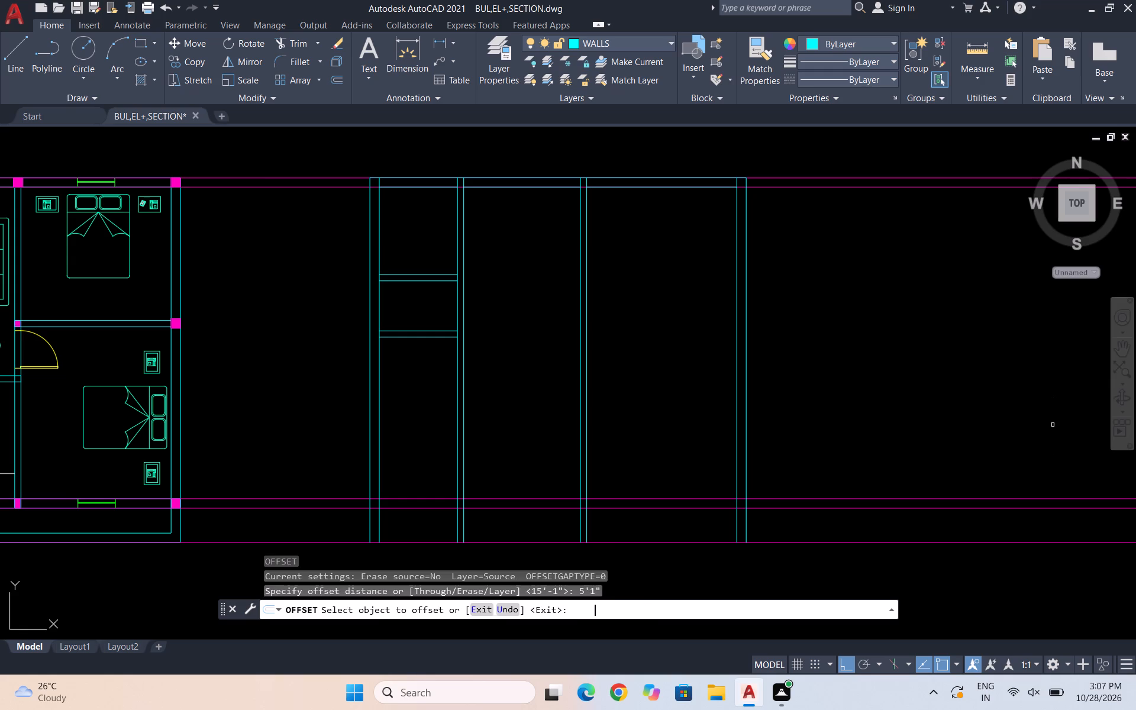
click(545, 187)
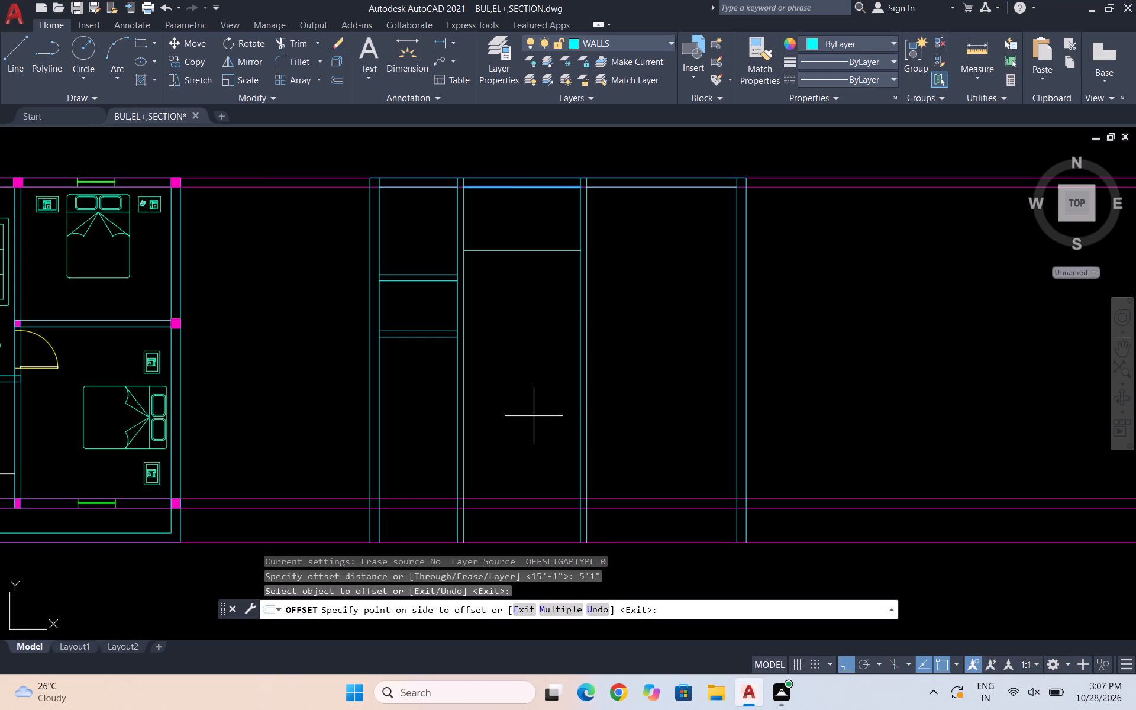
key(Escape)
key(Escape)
Offset the top wall's inner line in the middle bay 15'1" downward and end the offset.
key(o)
key(Return)
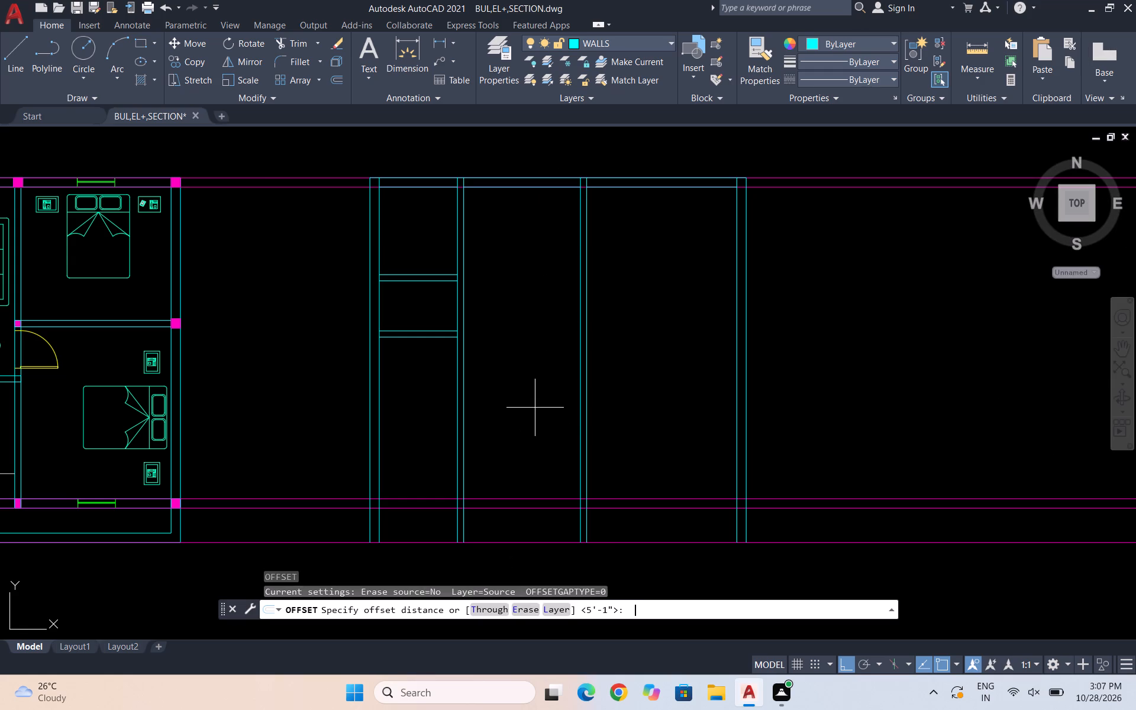
text(15')
text(1")
key(Return)
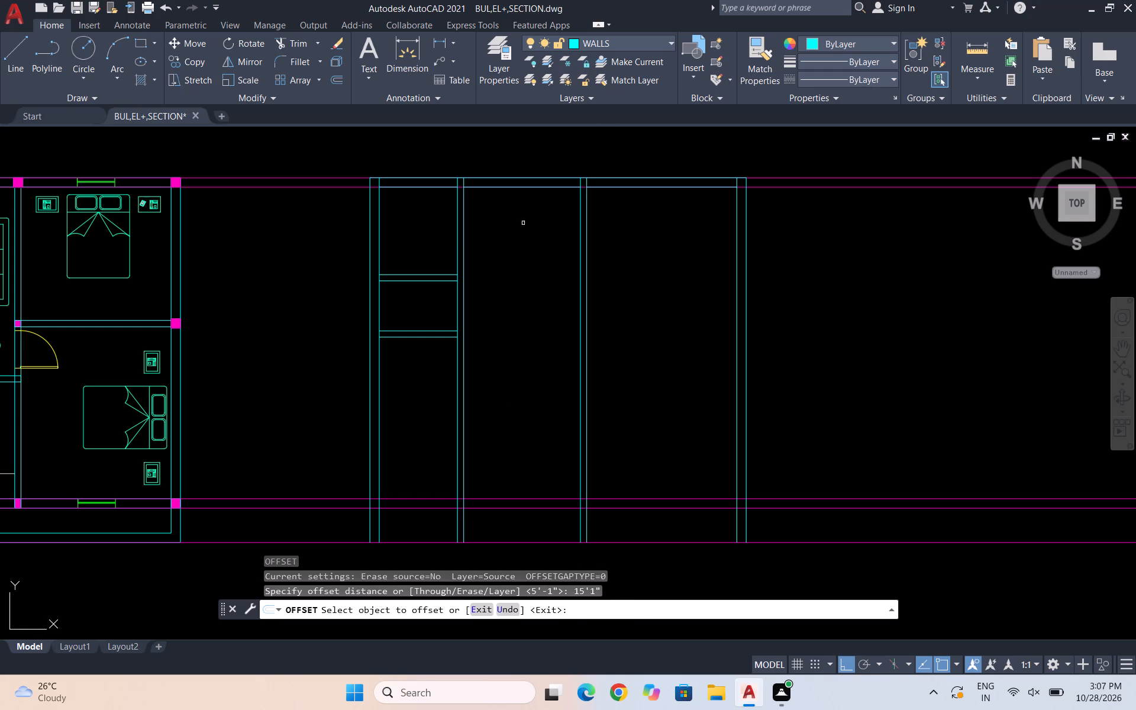
click(528, 186)
click(486, 371)
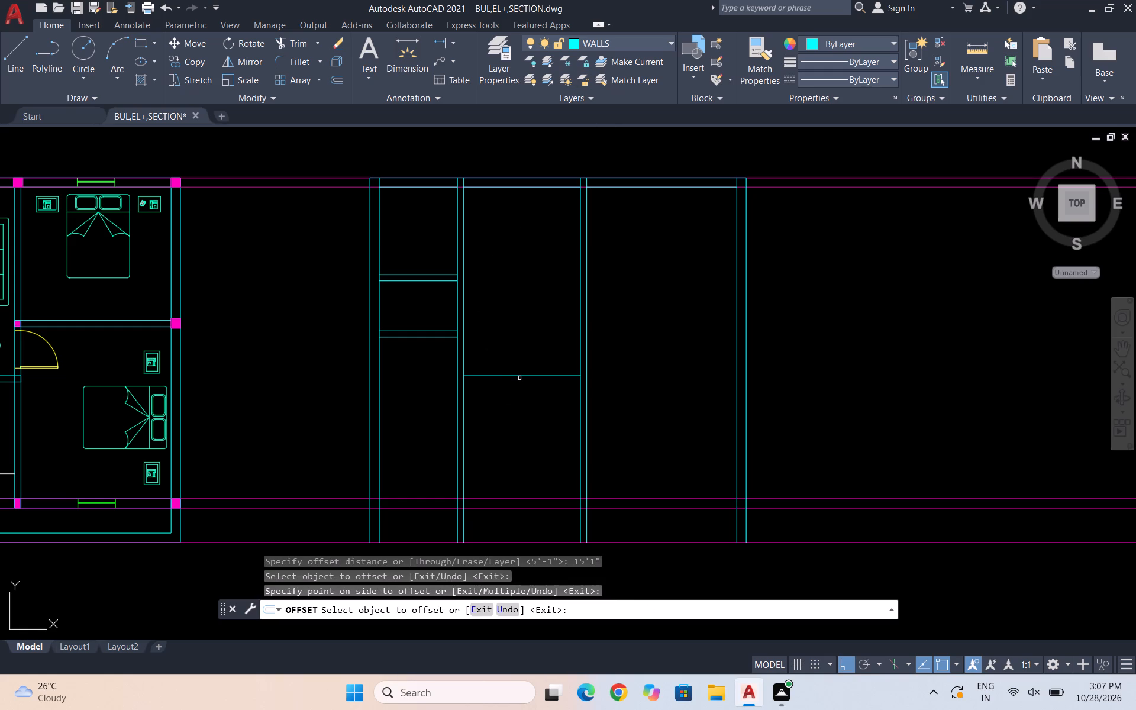
key(Escape)
Offset the new horizontal line in the middle bay 6" downward to form its cross wall, and end the offset.
key(o)
key(Return)
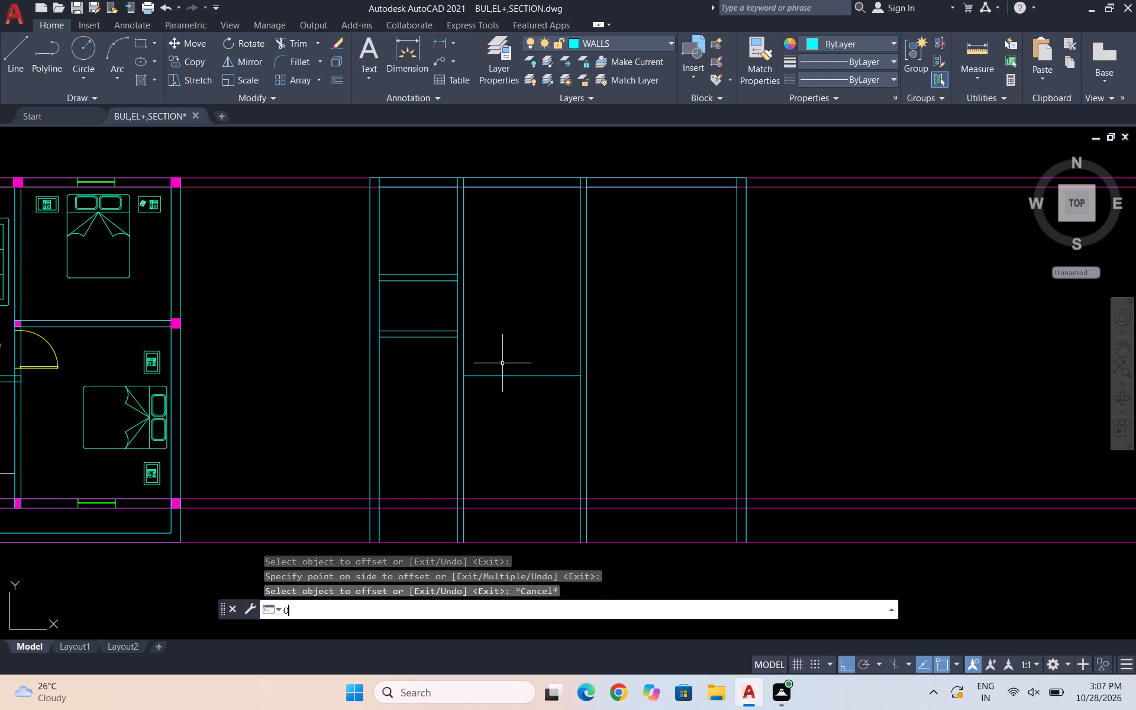
text(6")
key(Return)
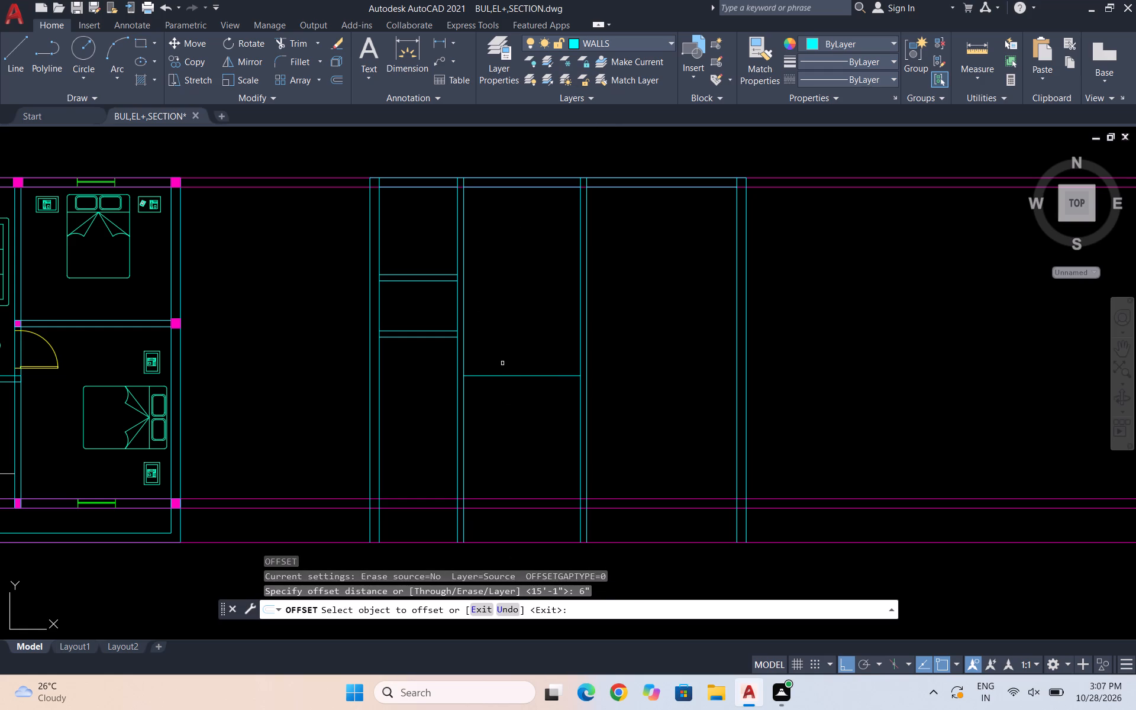
click(536, 375)
click(528, 405)
key(Escape)
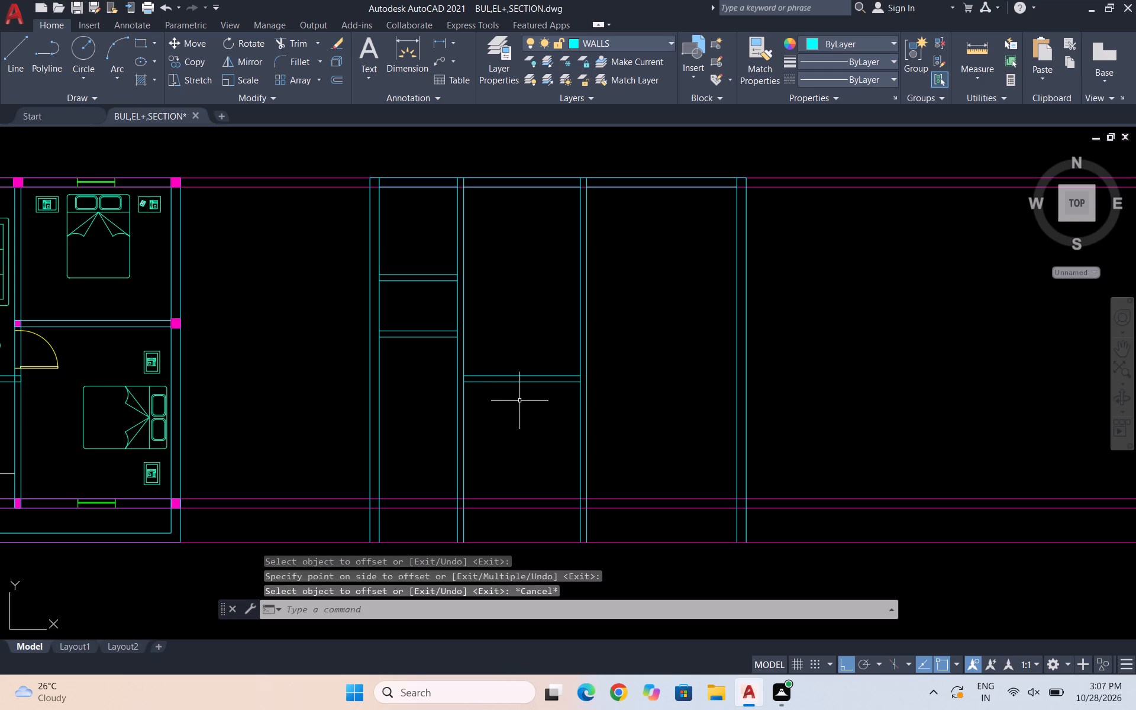
Offset the top wall's inner line in the third bay 10'8" downward and end the offset.
key(o)
key(Return)
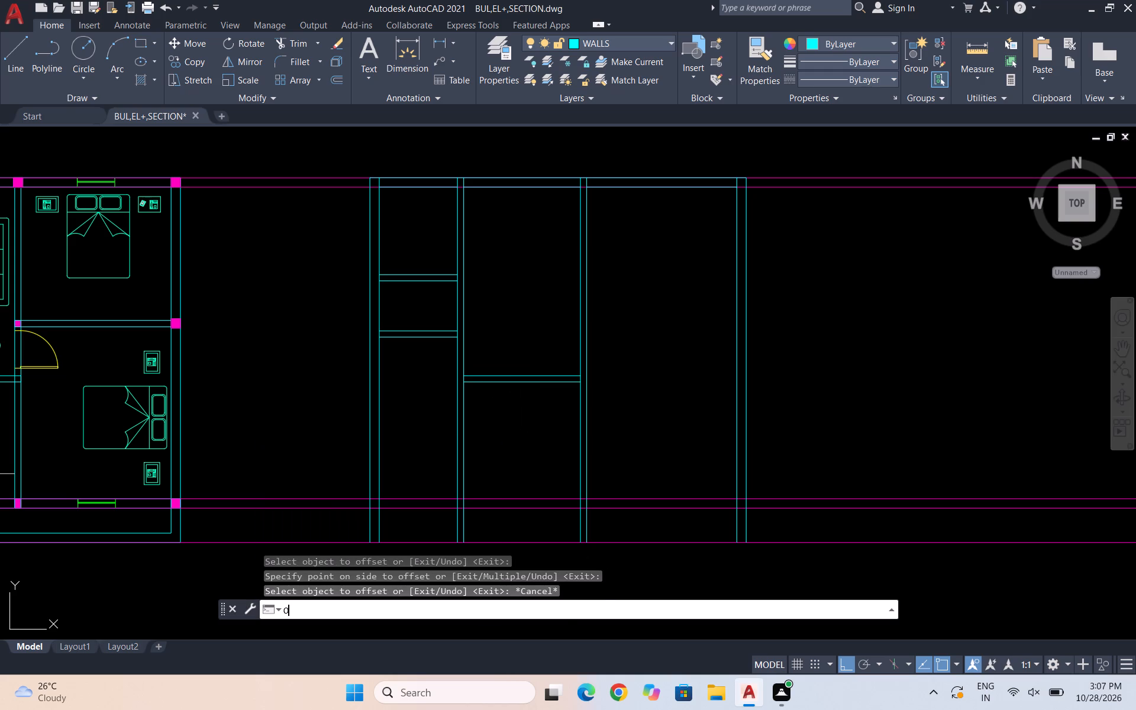
text(10'8")
key(Return)
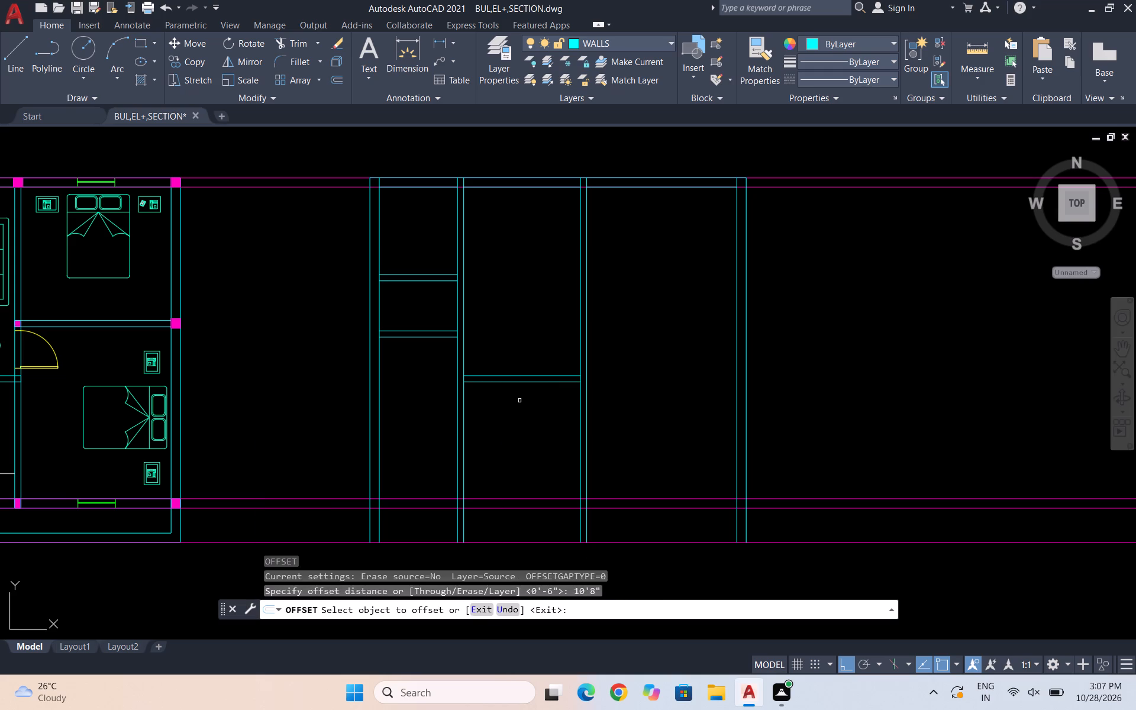
click(680, 186)
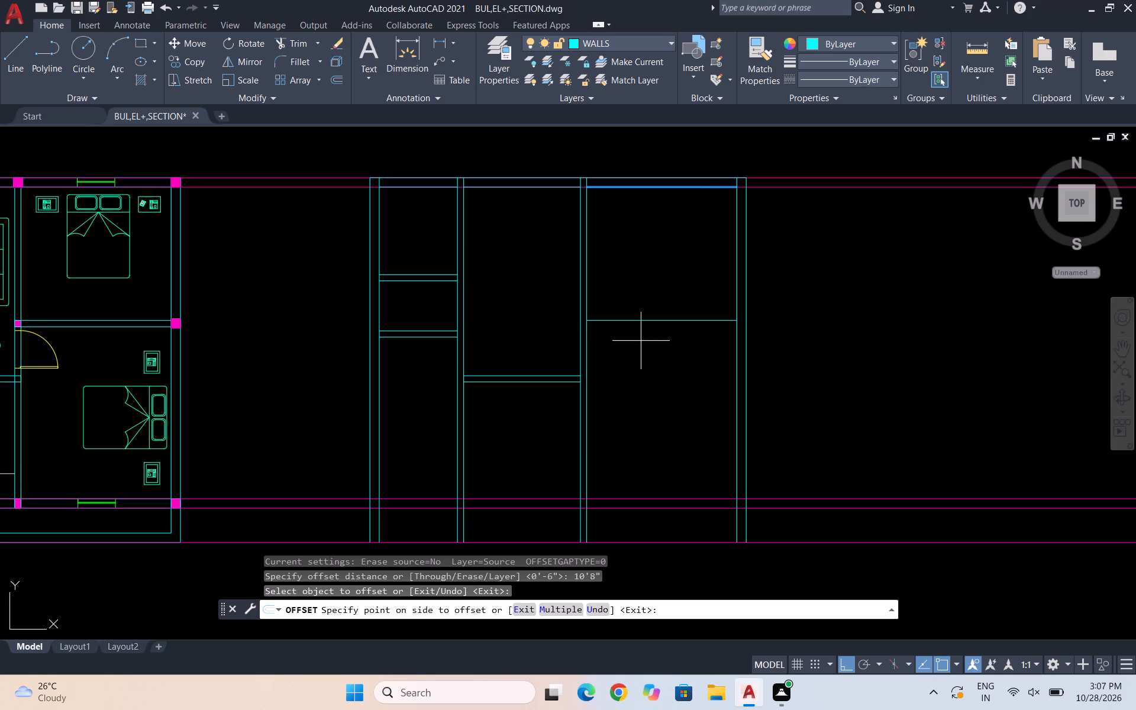
click(641, 341)
key(Escape)
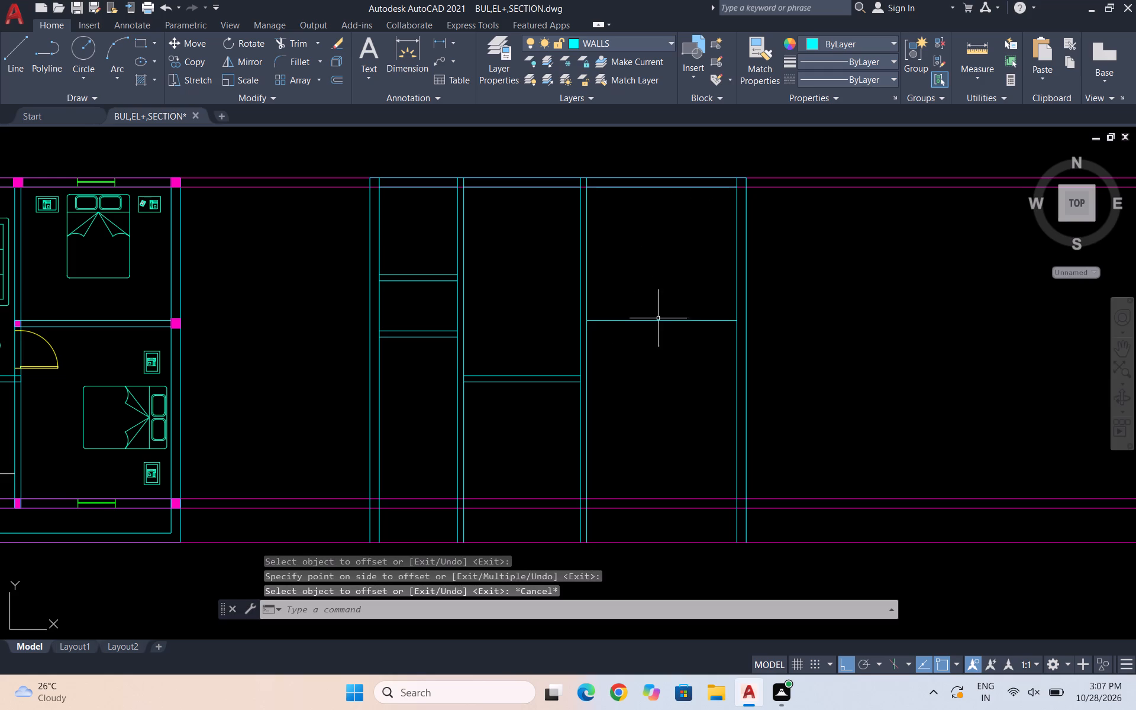
Offset the new horizontal line in the third bay 6" downward to form its cross wall, and end the offset.
key(o)
key(Return)
text(6")
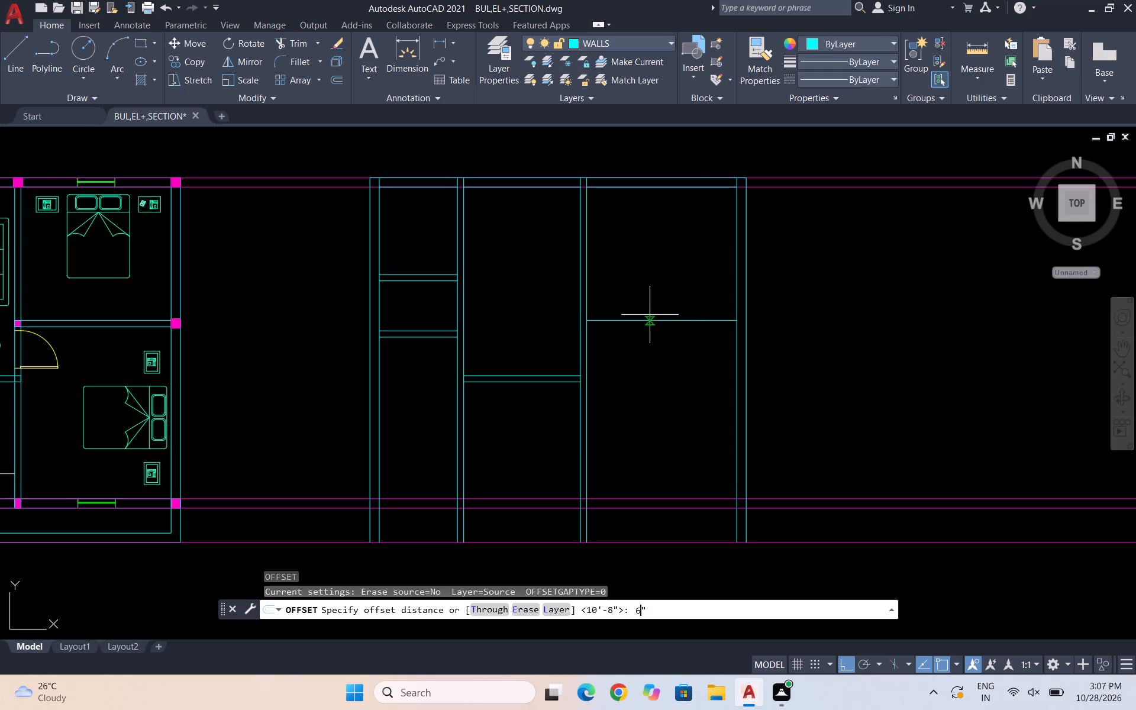
key(Return)
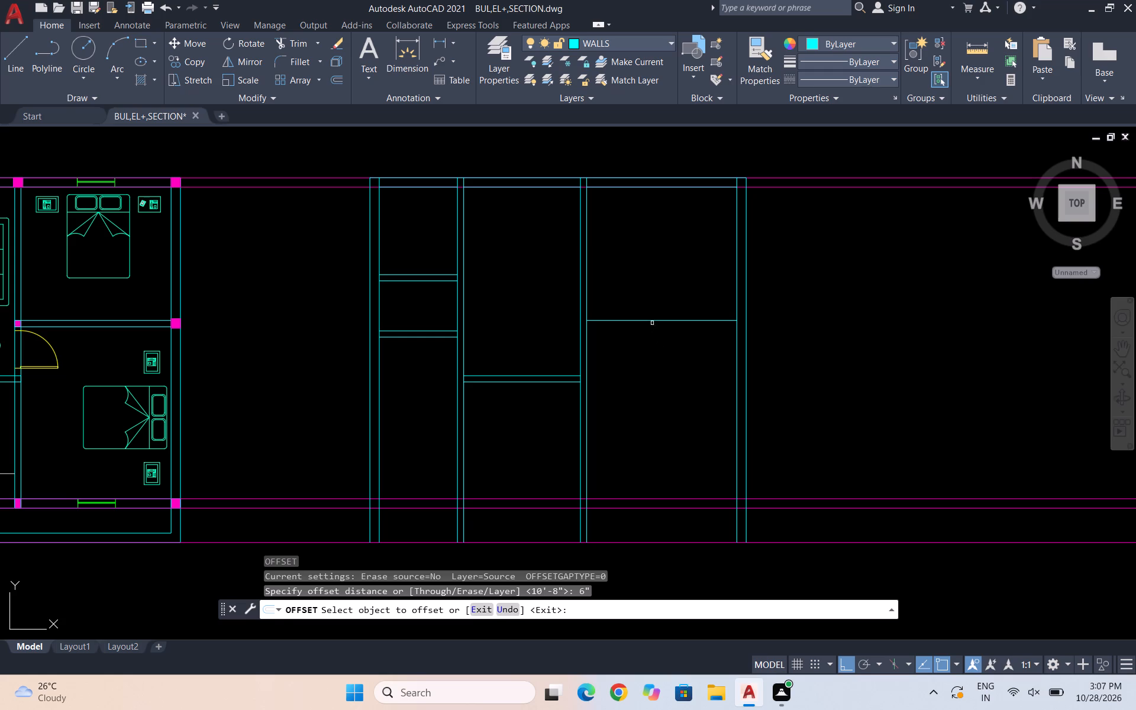
drag(655, 319, 654, 325)
click(650, 348)
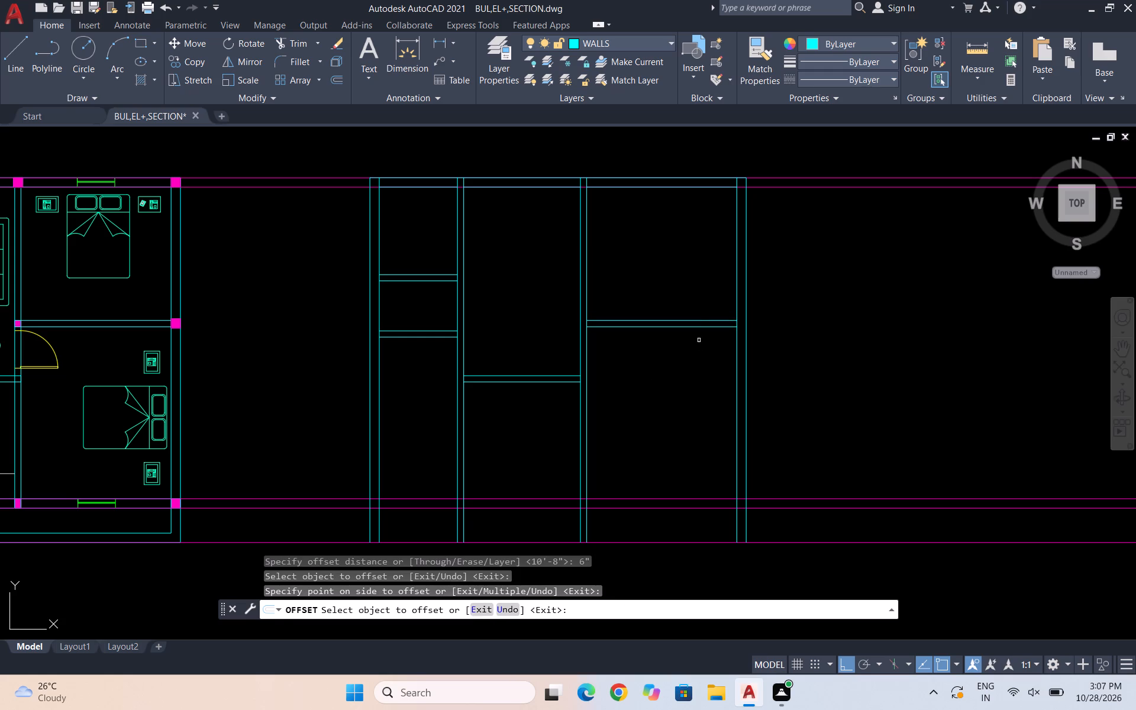
key(Escape)
key(Escape)
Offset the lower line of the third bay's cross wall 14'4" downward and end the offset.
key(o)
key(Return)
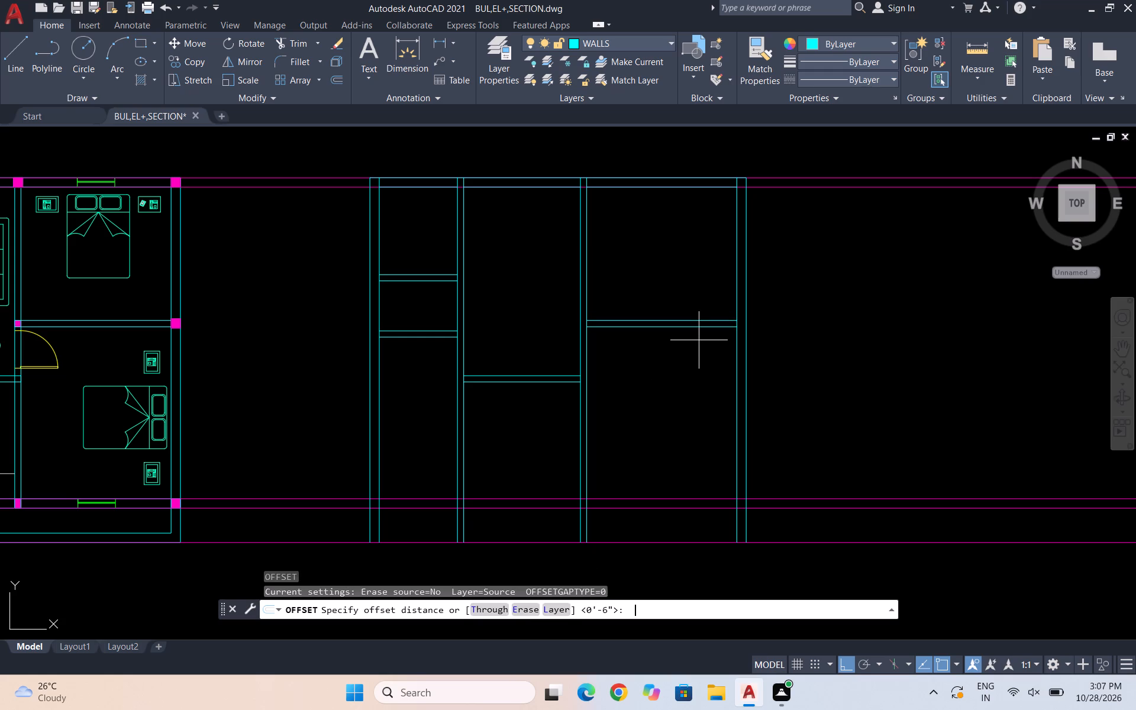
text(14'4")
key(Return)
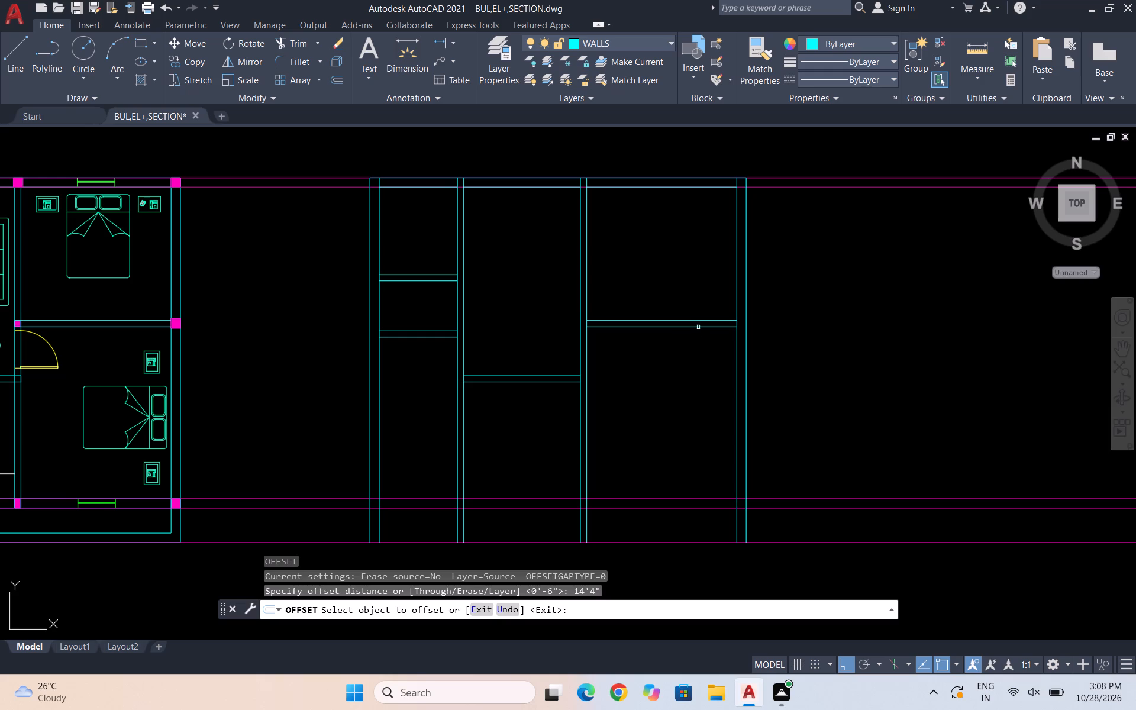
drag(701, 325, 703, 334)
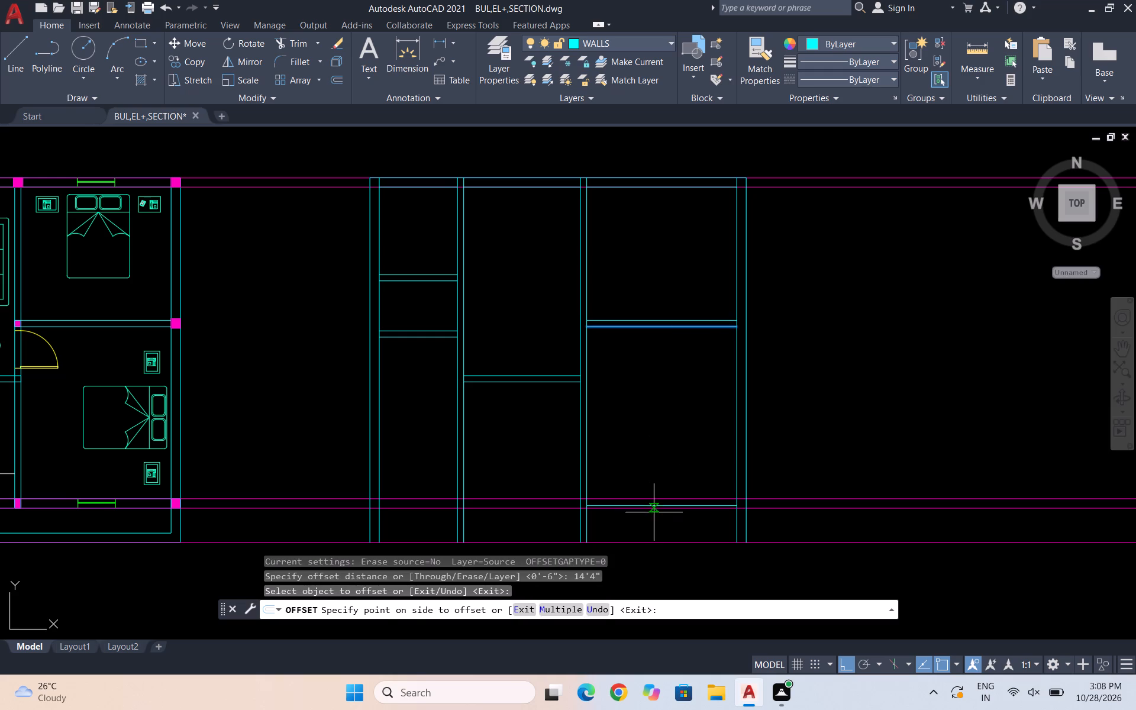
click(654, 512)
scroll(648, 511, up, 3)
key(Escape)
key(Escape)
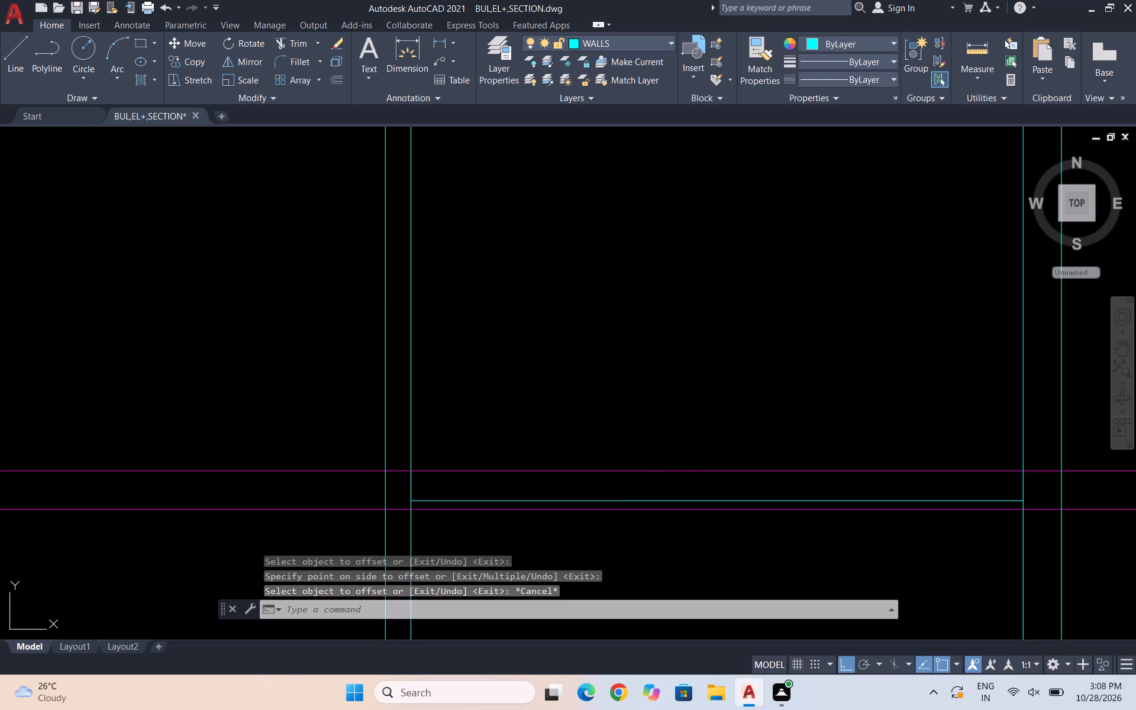
Draw the bottom wall's inner line across the third bay along the upper of the two closely spaced projected lines.
key(l)
key(Return)
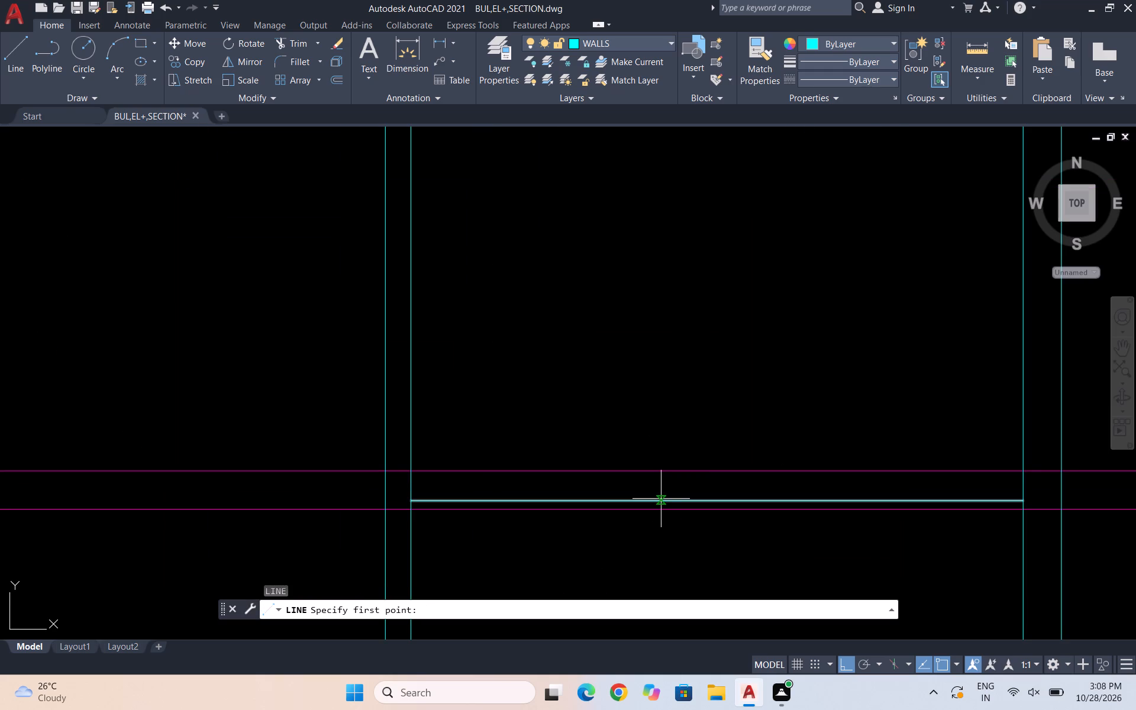
click(412, 469)
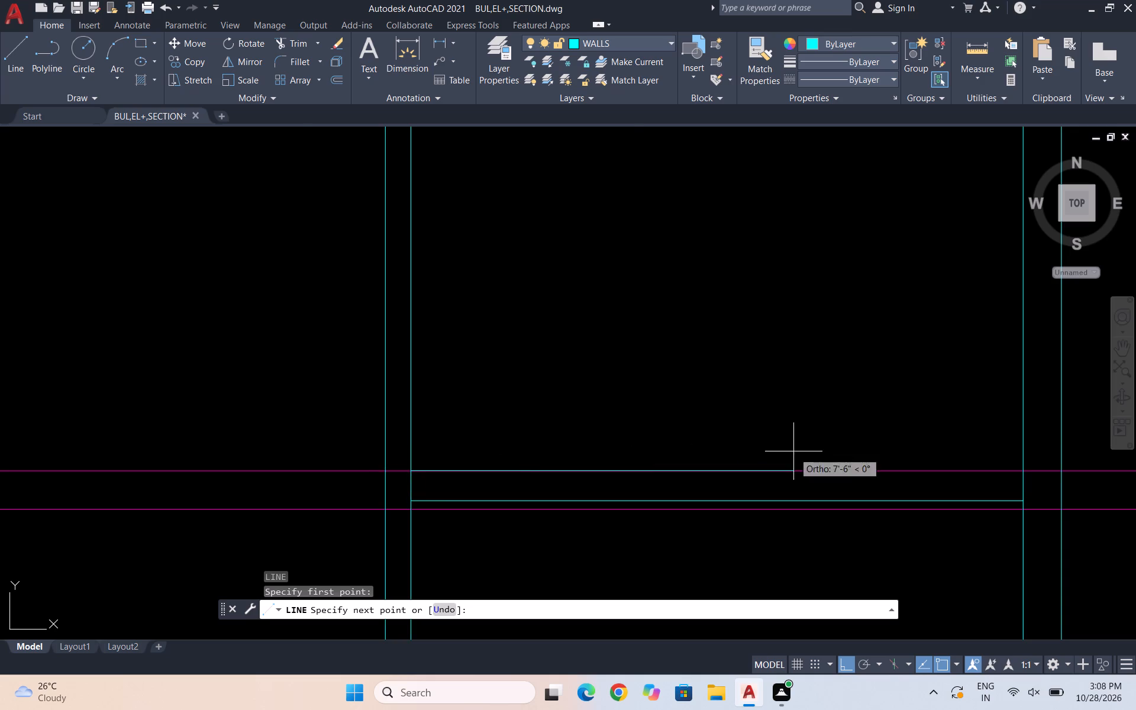
scroll(785, 460, down, 3)
scroll(798, 460, up, 3)
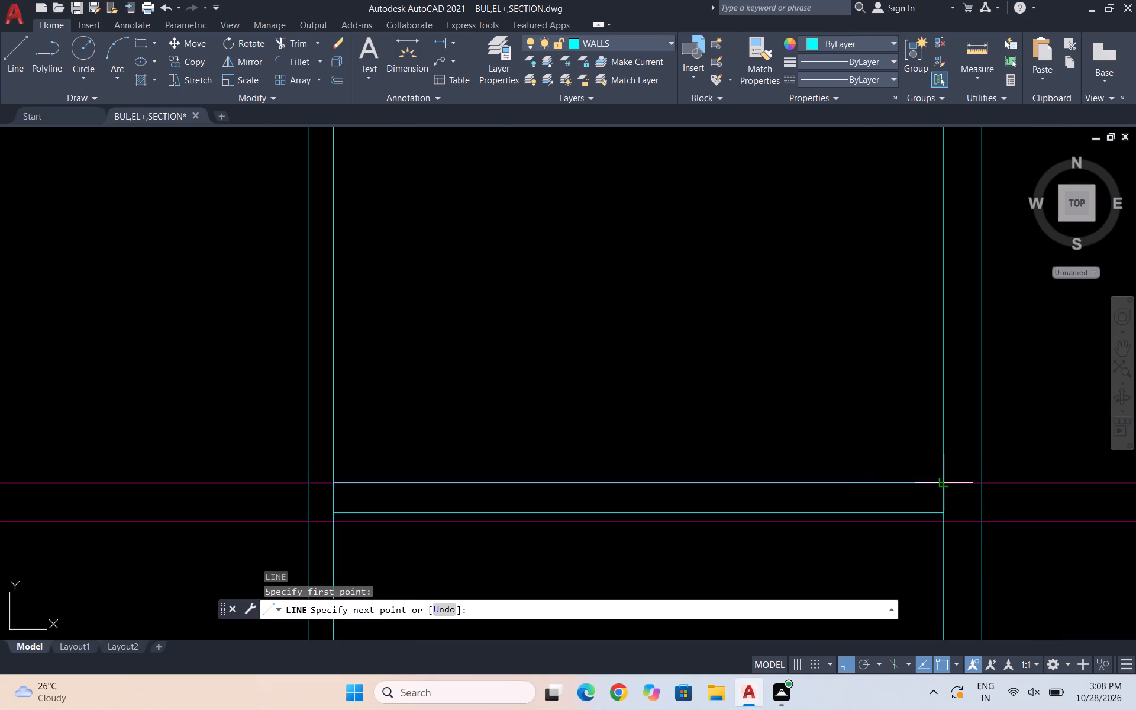
click(943, 483)
key(Escape)
Draw the bottom wall's outer line across the third bay along the lower of the two closely spaced projected lines.
key(space)
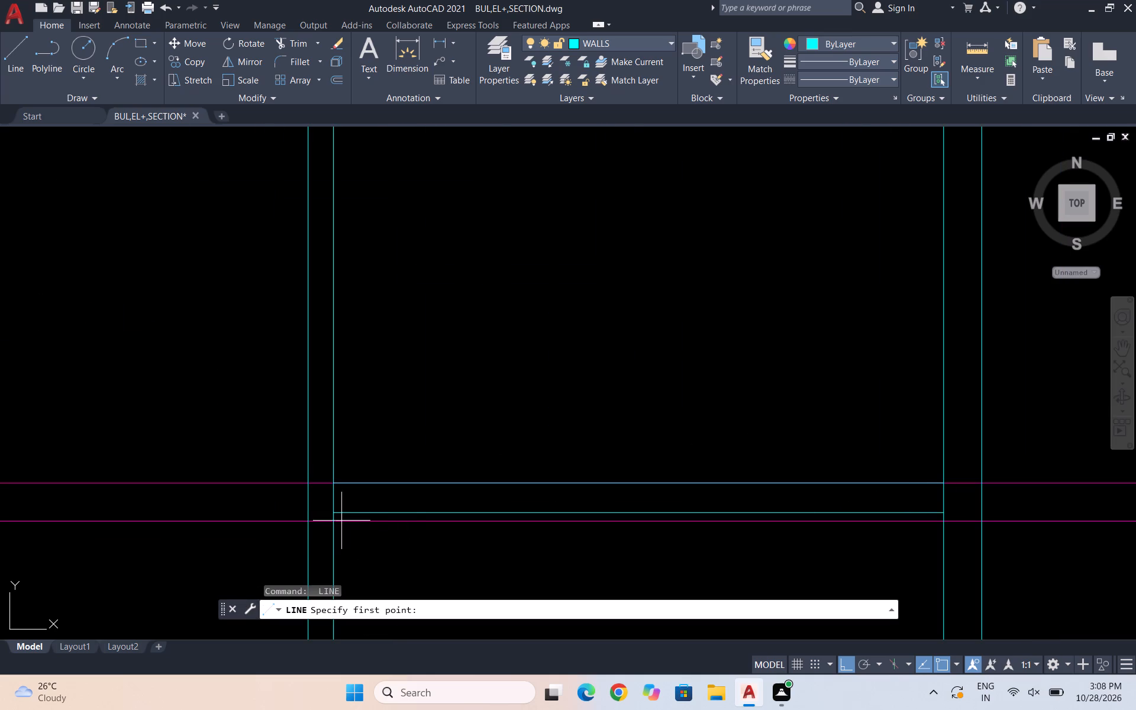
click(331, 523)
scroll(786, 554, down, 1)
scroll(880, 547, up, 2)
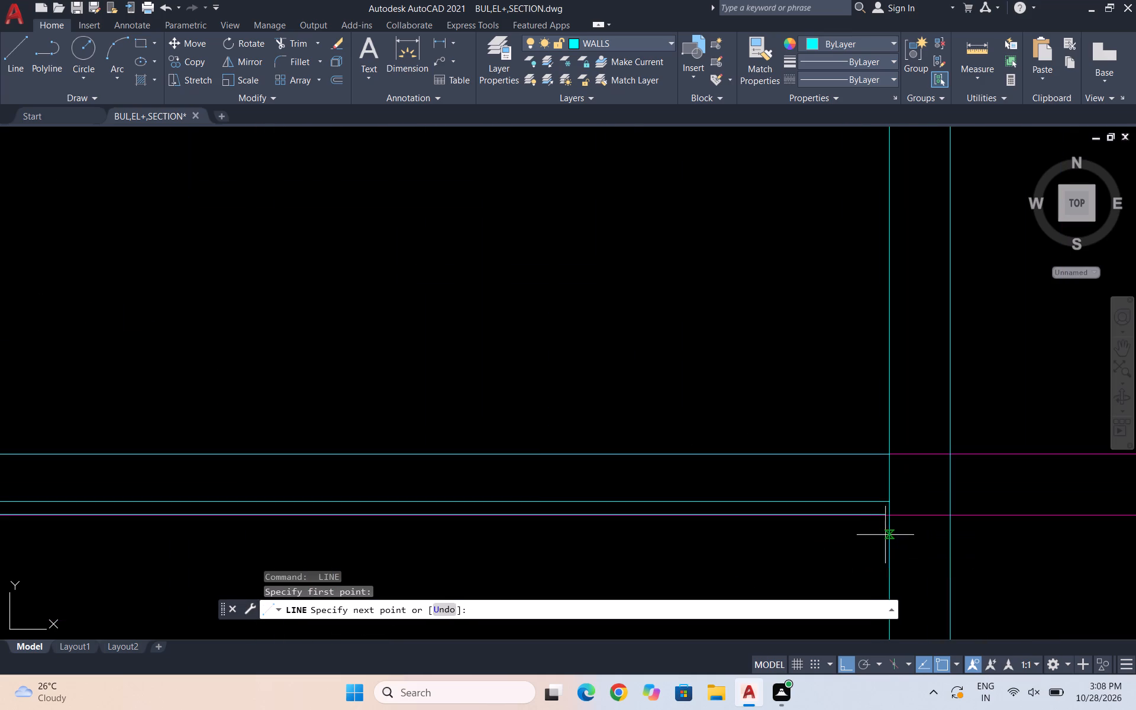
click(890, 514)
key(Escape)
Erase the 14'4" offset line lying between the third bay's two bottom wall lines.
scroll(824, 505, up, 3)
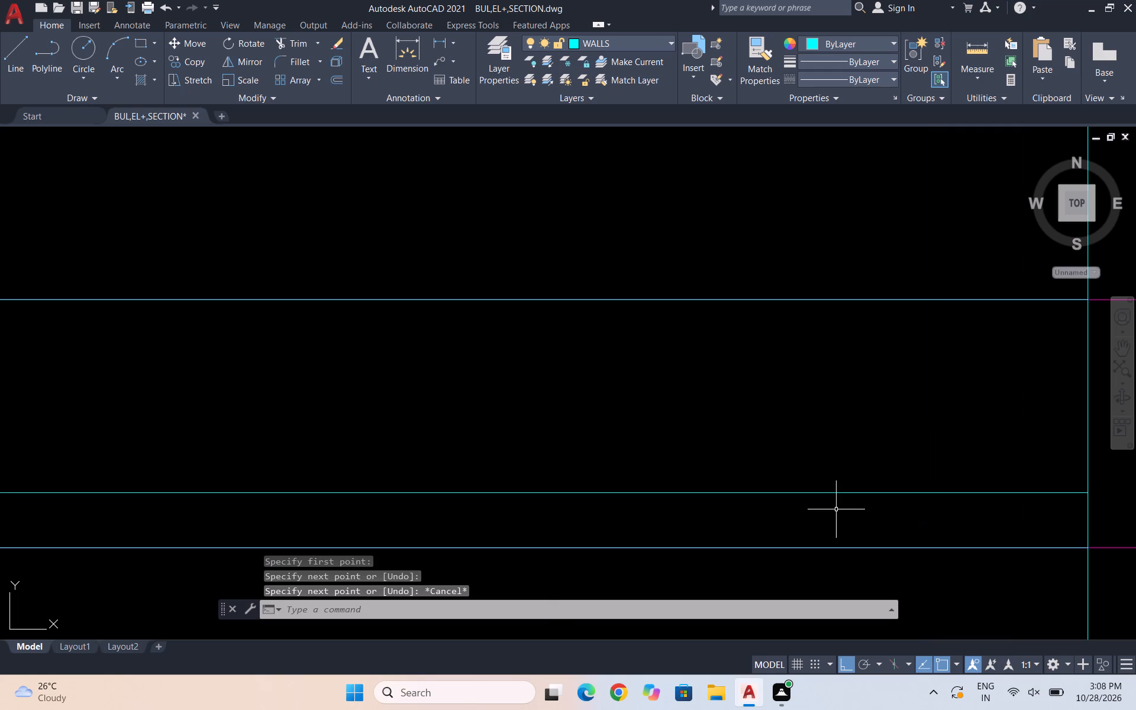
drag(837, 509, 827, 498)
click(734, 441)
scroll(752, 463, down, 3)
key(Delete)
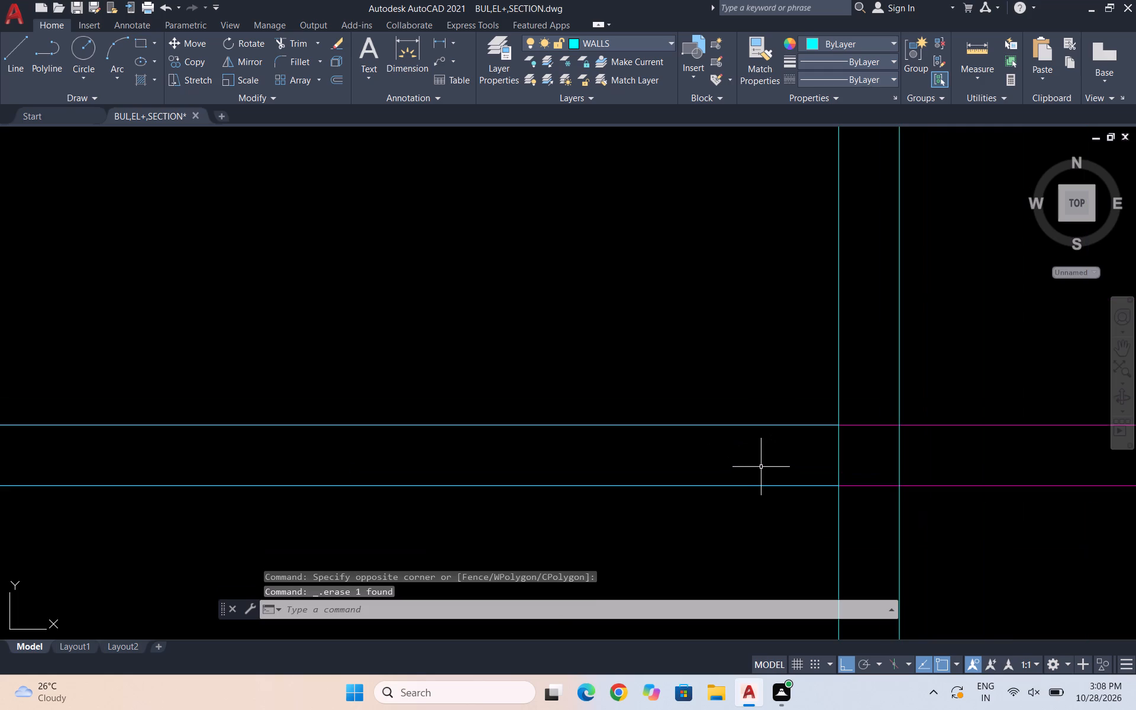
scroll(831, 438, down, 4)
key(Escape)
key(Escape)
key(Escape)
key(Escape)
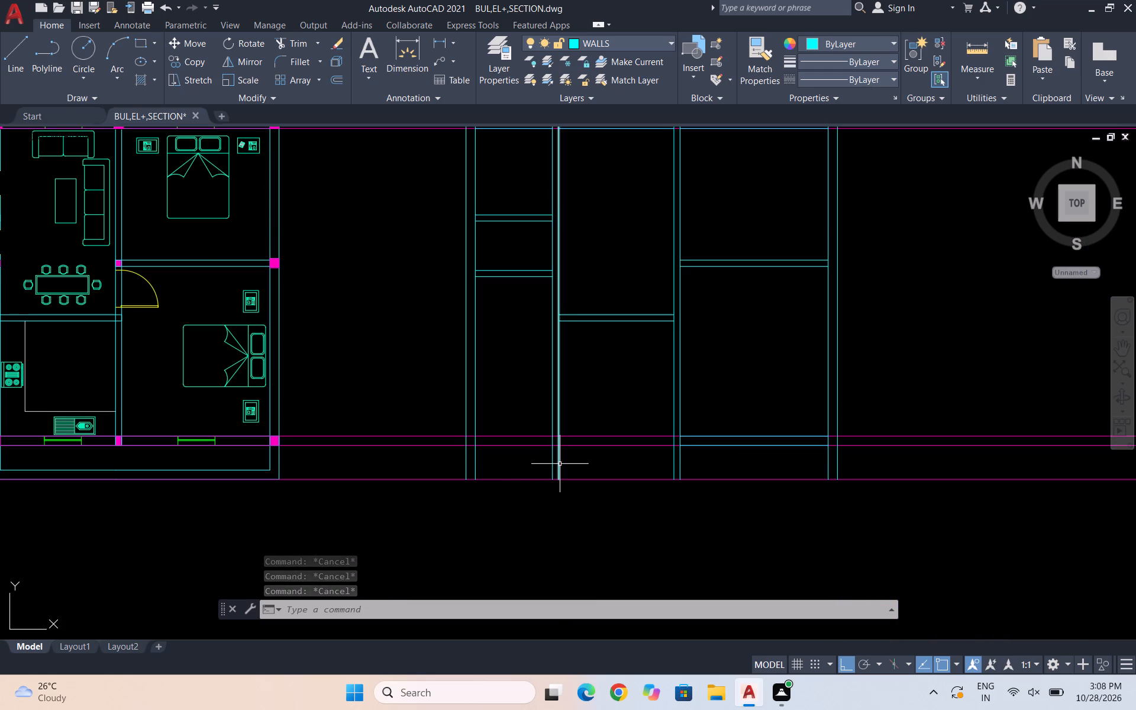
Draw the bottom wall's inner line across the middle bay along the upper of the two closely spaced projected lines.
key(space)
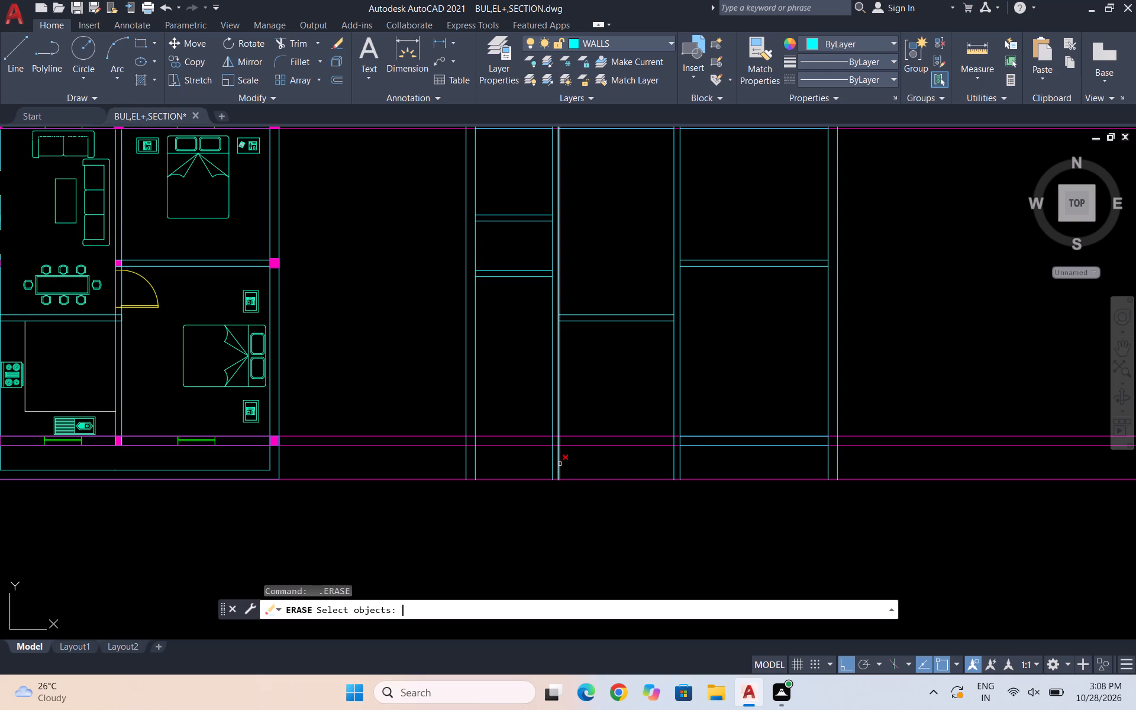
key(Escape)
key(l)
key(Return)
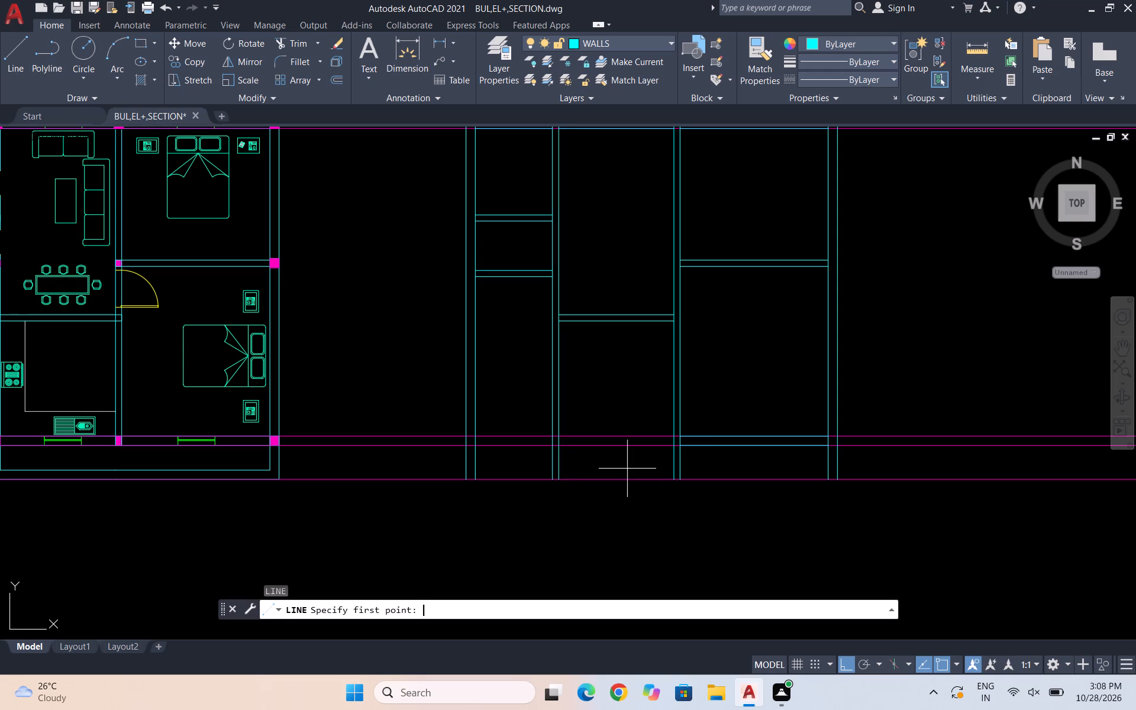
scroll(632, 455, up, 2)
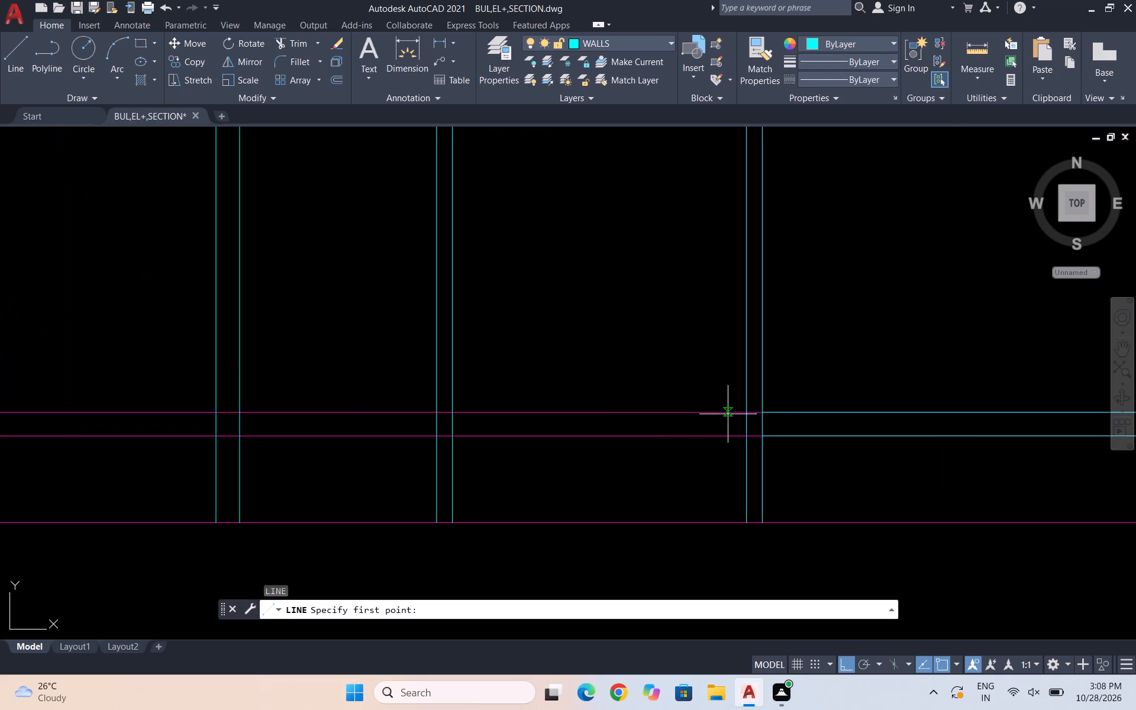
click(744, 412)
click(452, 412)
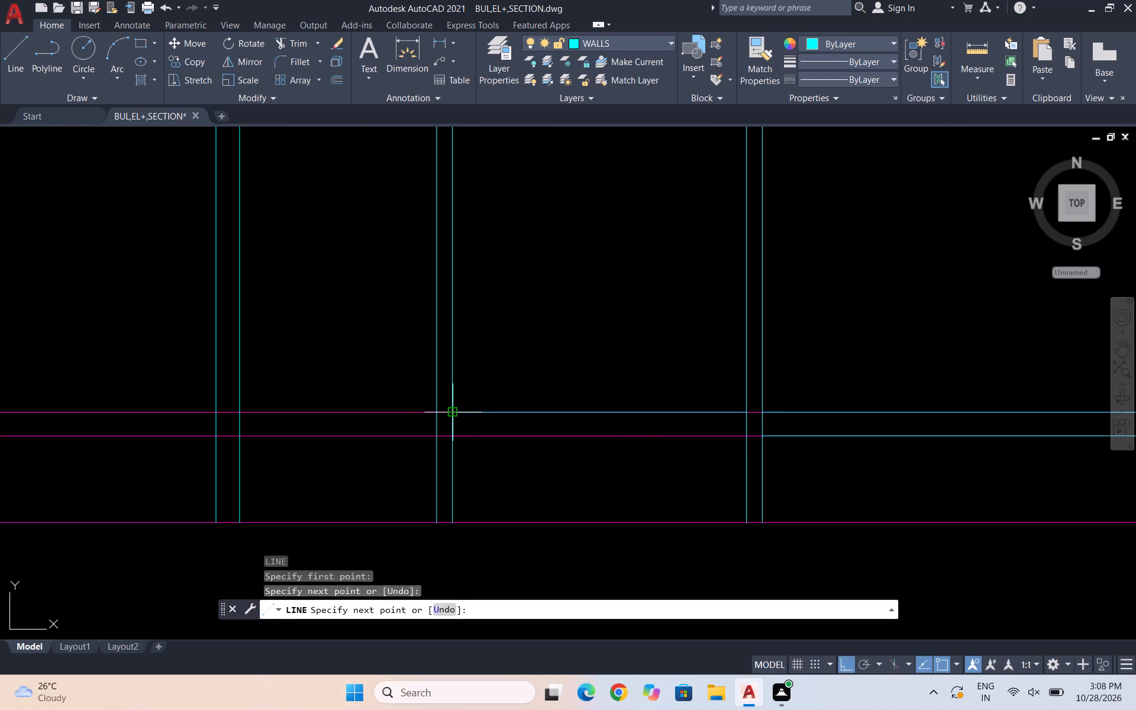
key(space)
Draw the bottom wall's outer line across the middle bay along the lower of the two closely spaced projected lines.
key(space)
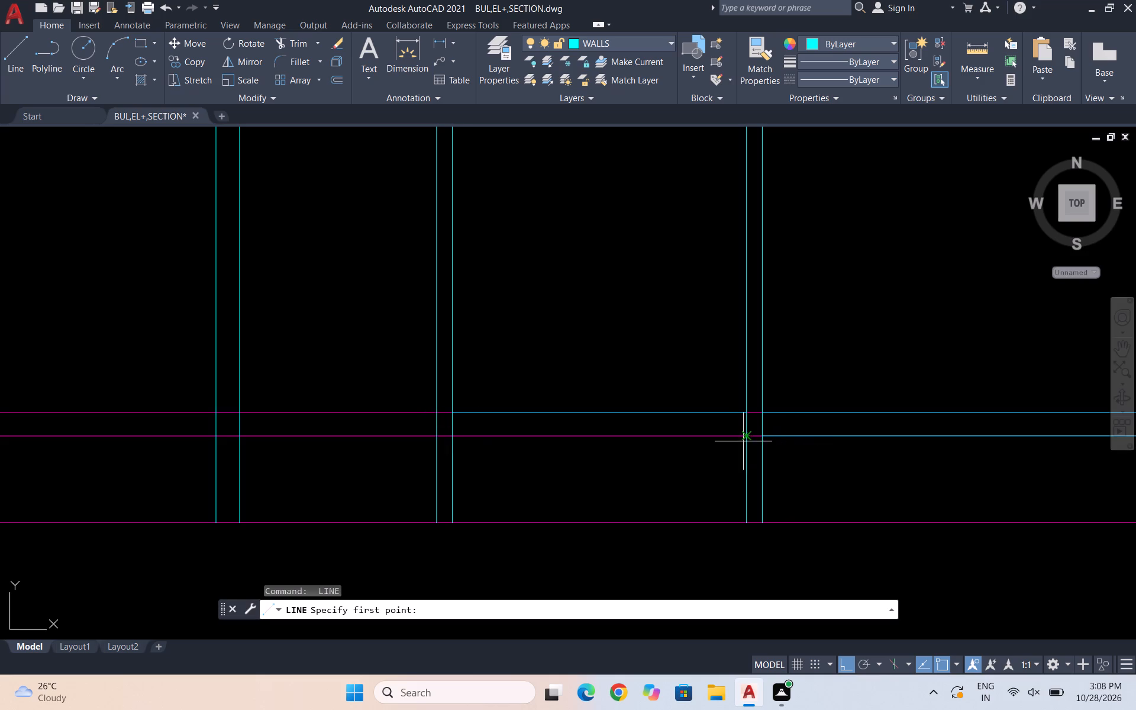
click(748, 437)
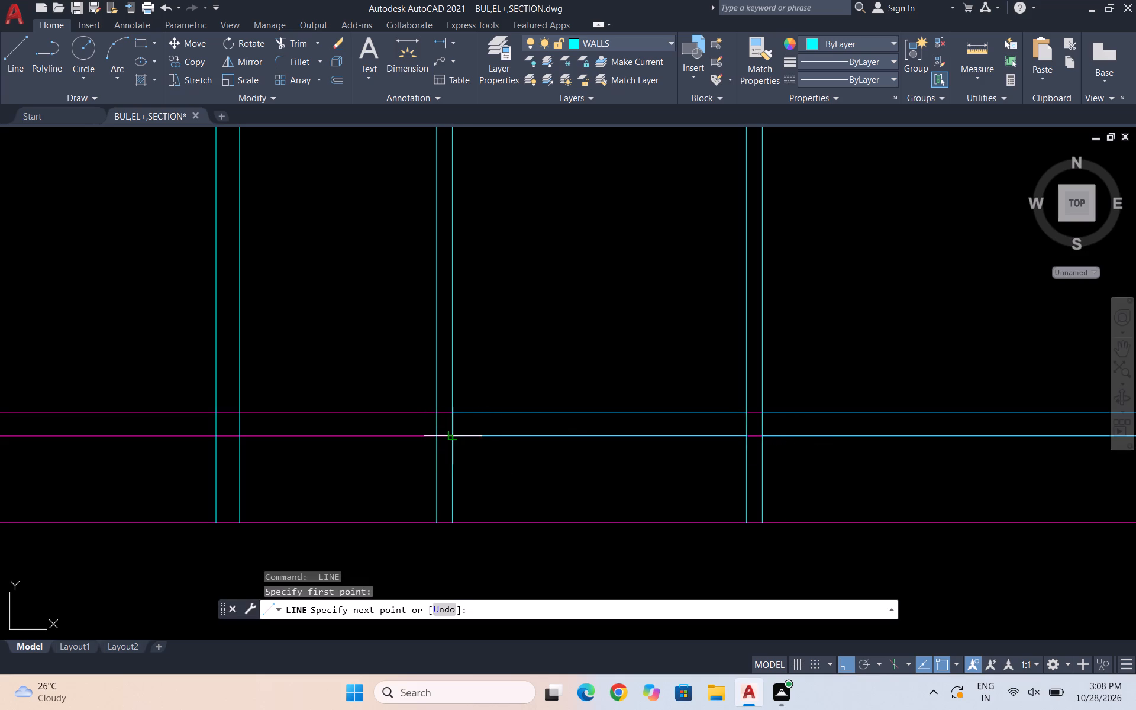
click(453, 437)
key(Escape)
scroll(636, 402, down, 2)
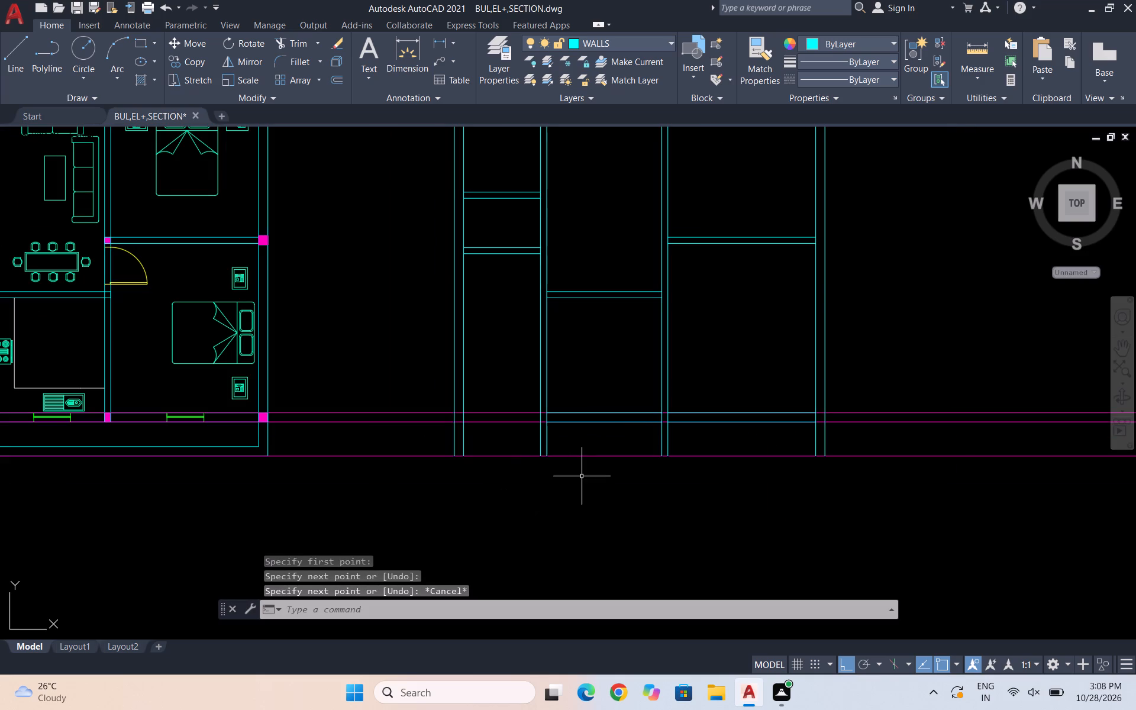
key(Escape)
key(Escape)
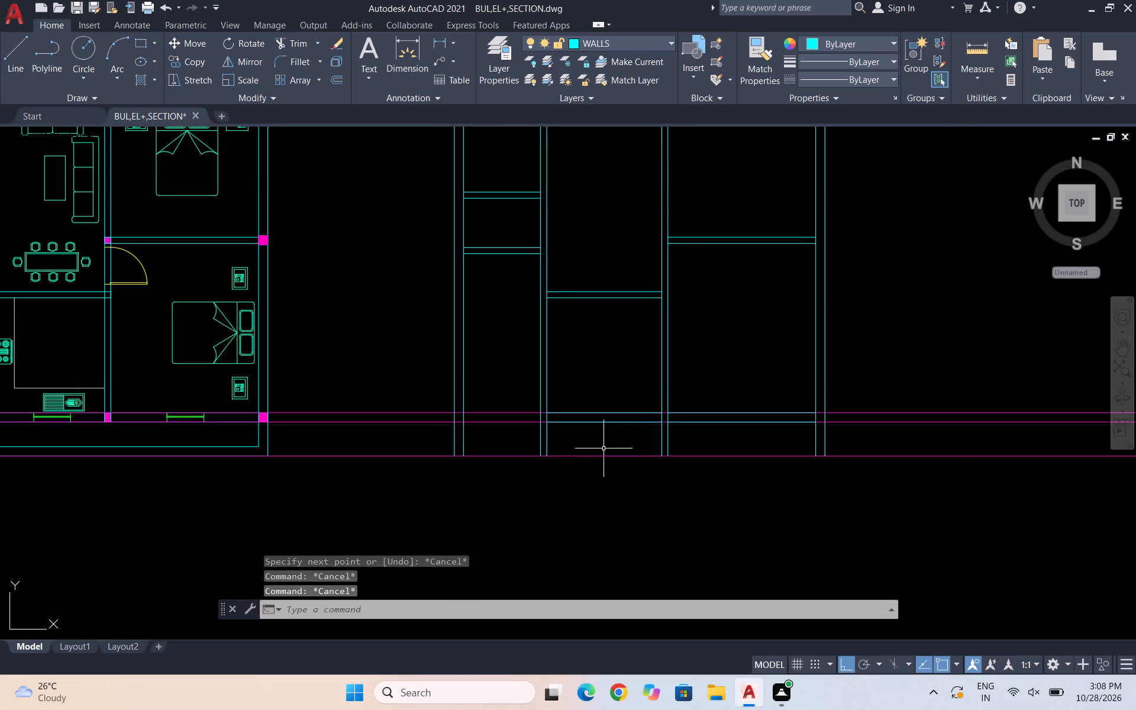
Offset the bottom wall's outer line 2' downward in the third bay and in the middle bay.
scroll(575, 379, down, 1)
scroll(556, 422, up, 1)
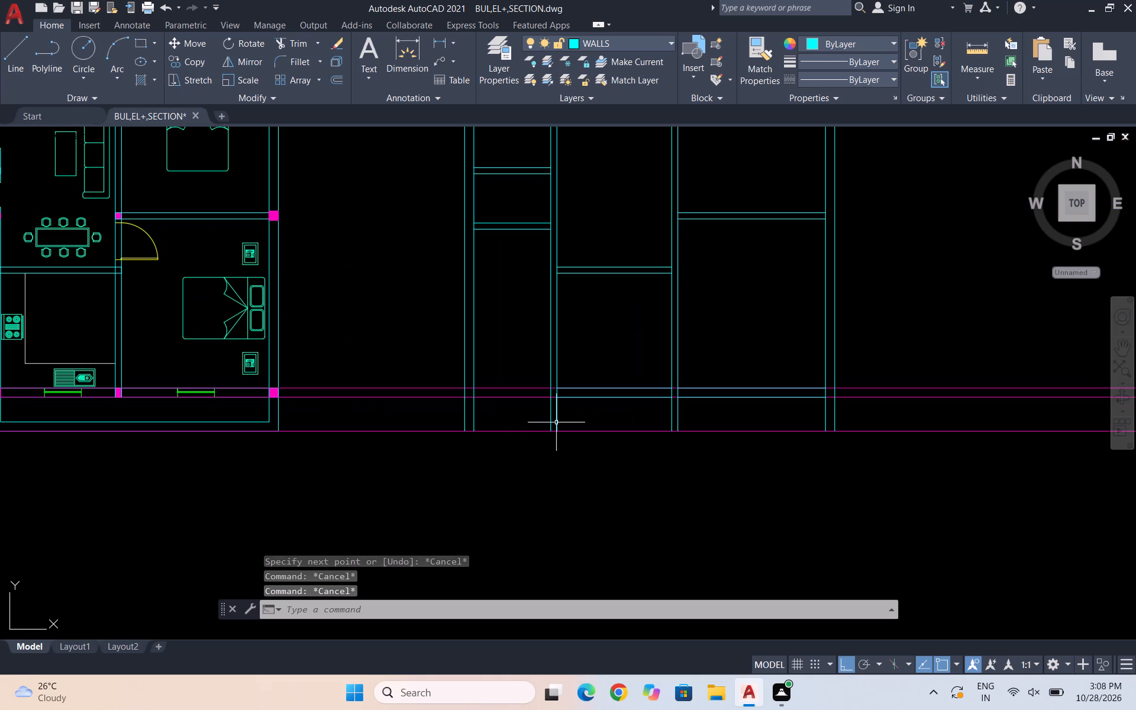
key(Escape)
key(o)
key(Return)
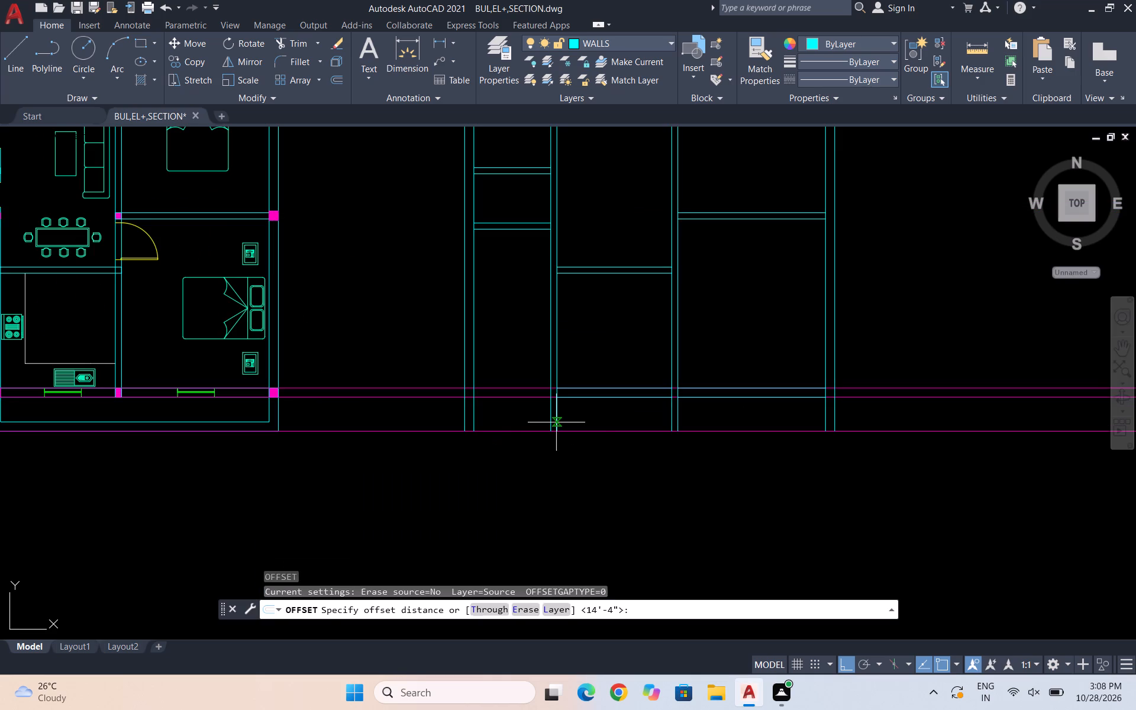
text(2')
key(Return)
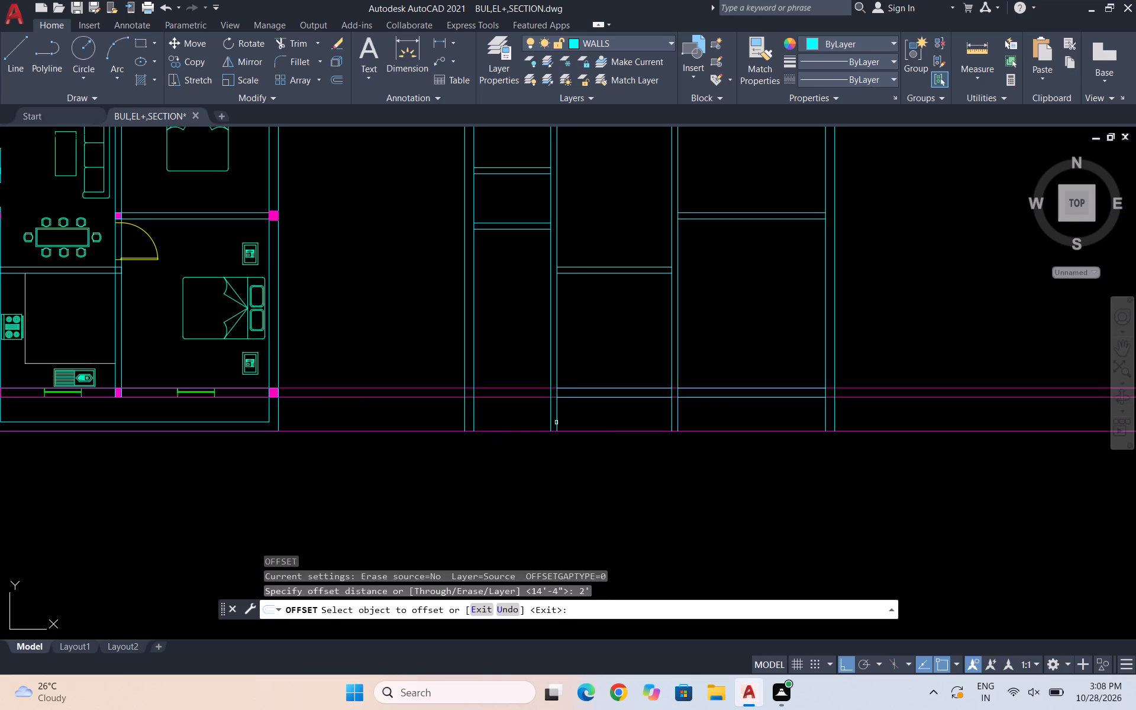
click(736, 396)
click(728, 432)
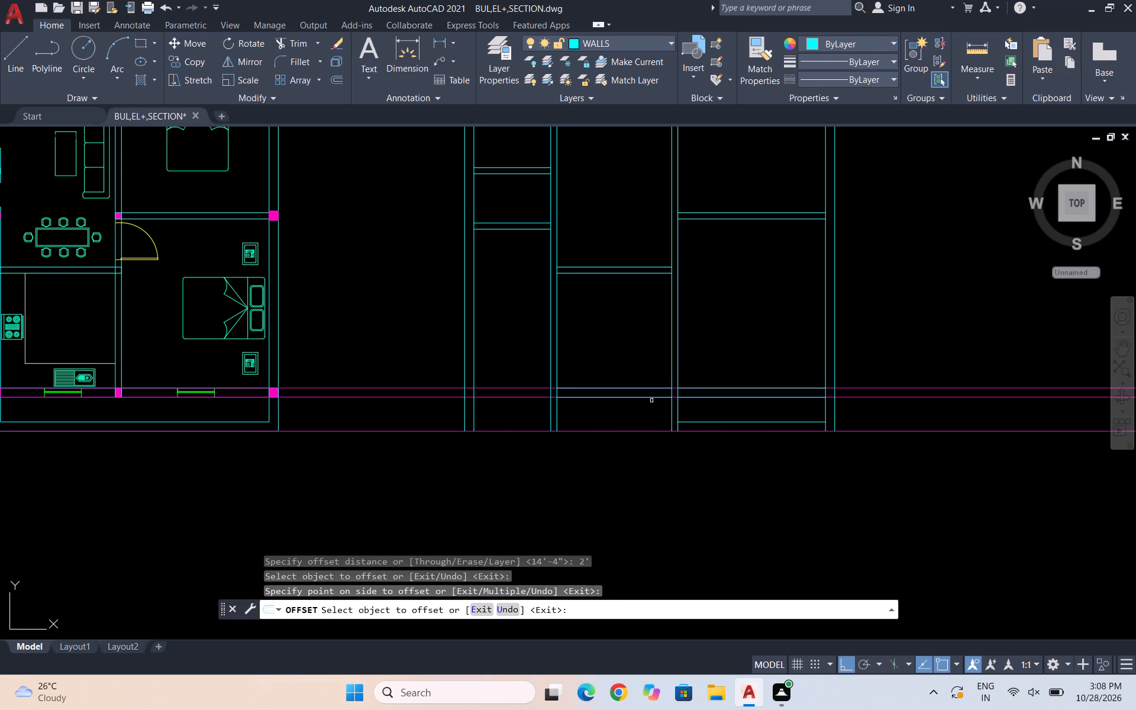
click(650, 399)
click(639, 417)
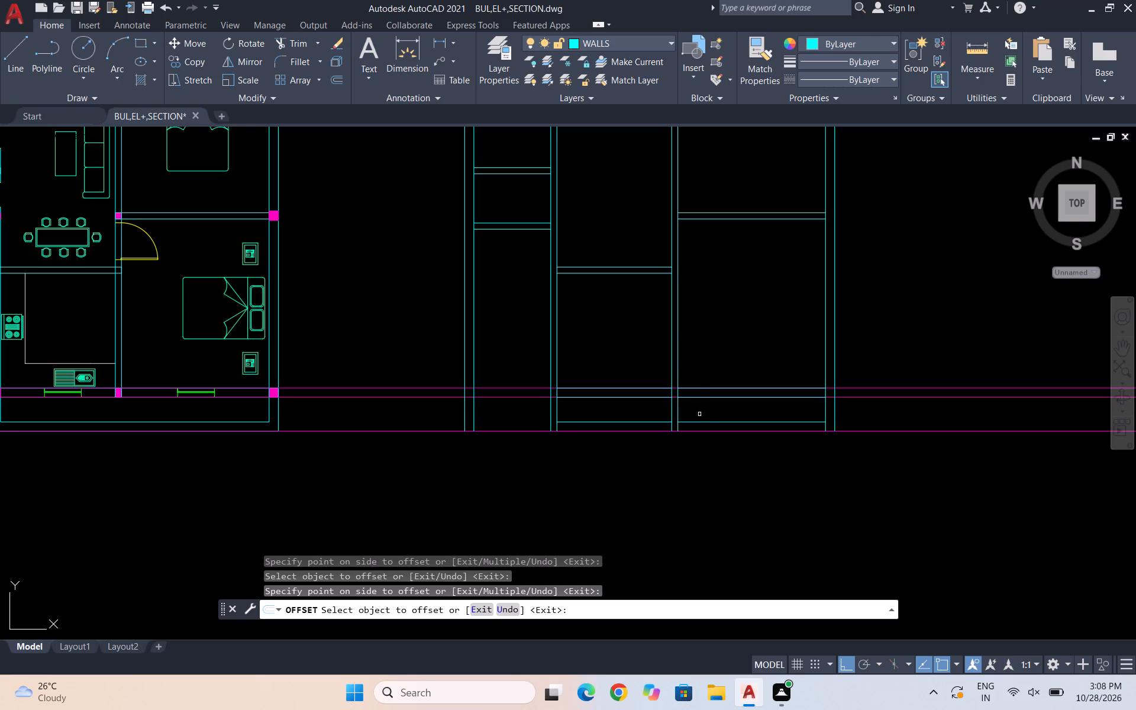
key(Escape)
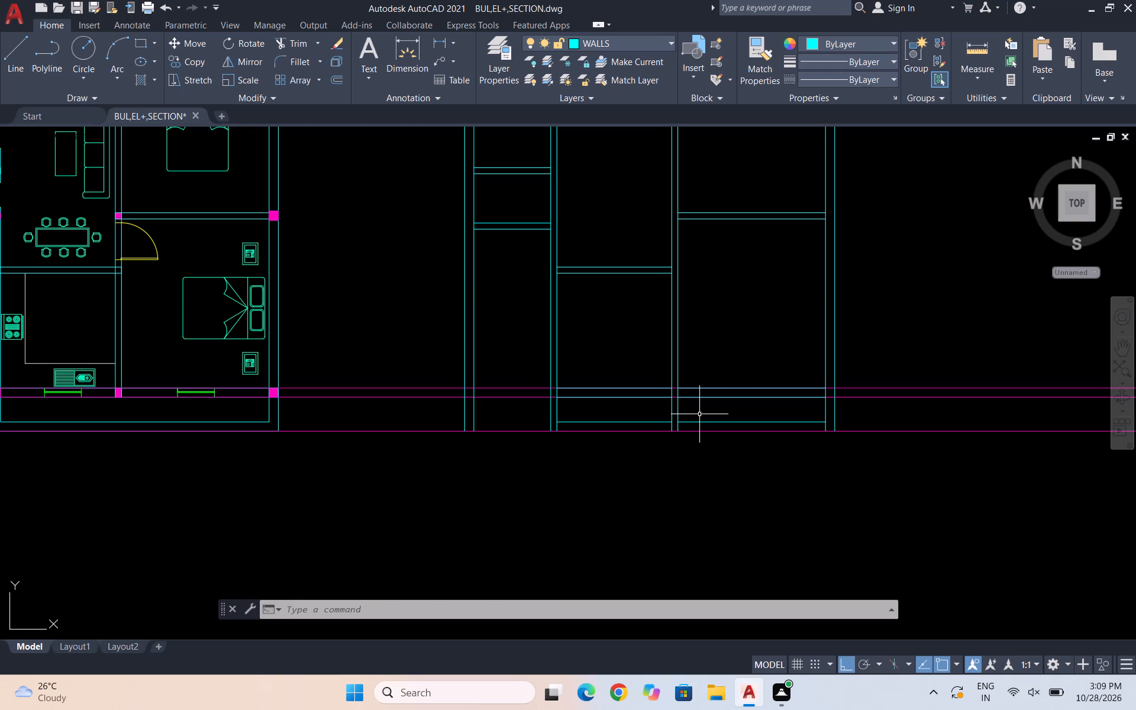
Draw a line across the first bay along the lower of the two closely spaced projected lines.
key(Escape)
key(l)
key(Return)
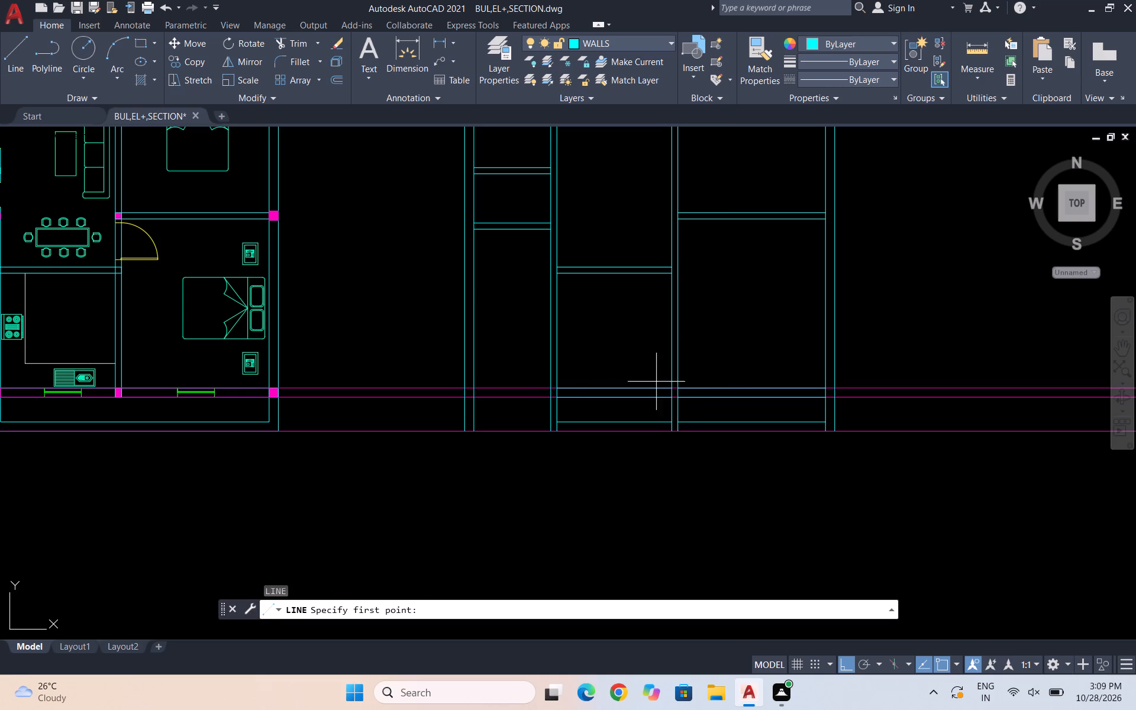
scroll(538, 401, up, 3)
click(583, 389)
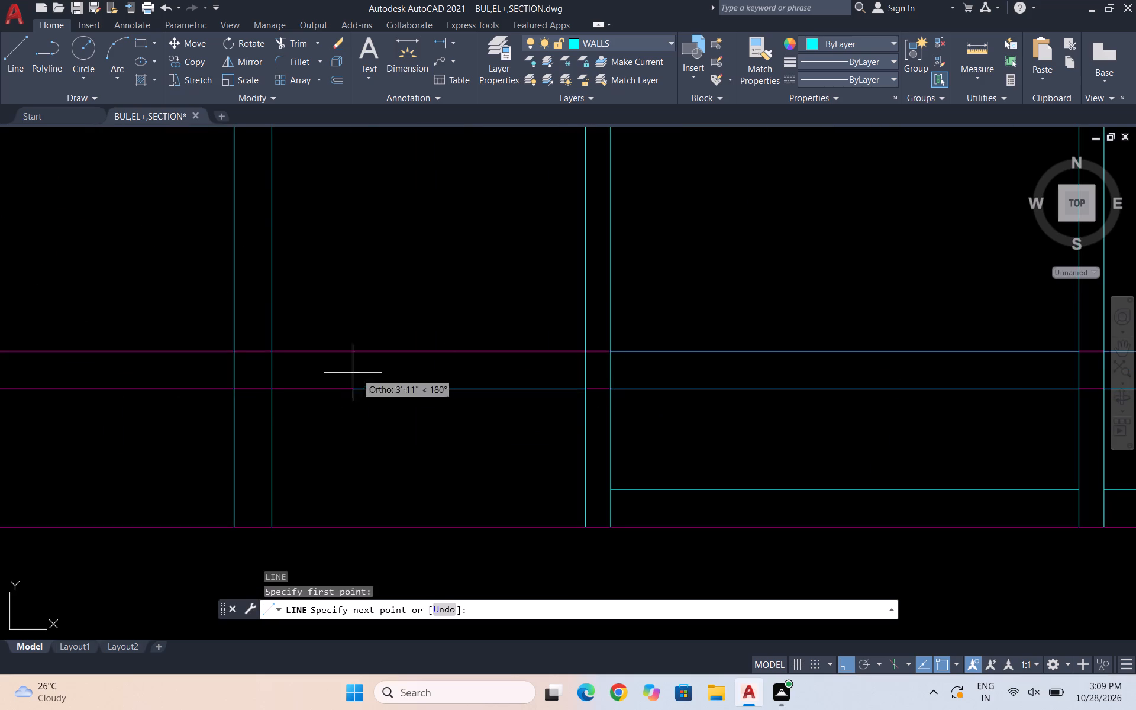
click(276, 388)
key(Escape)
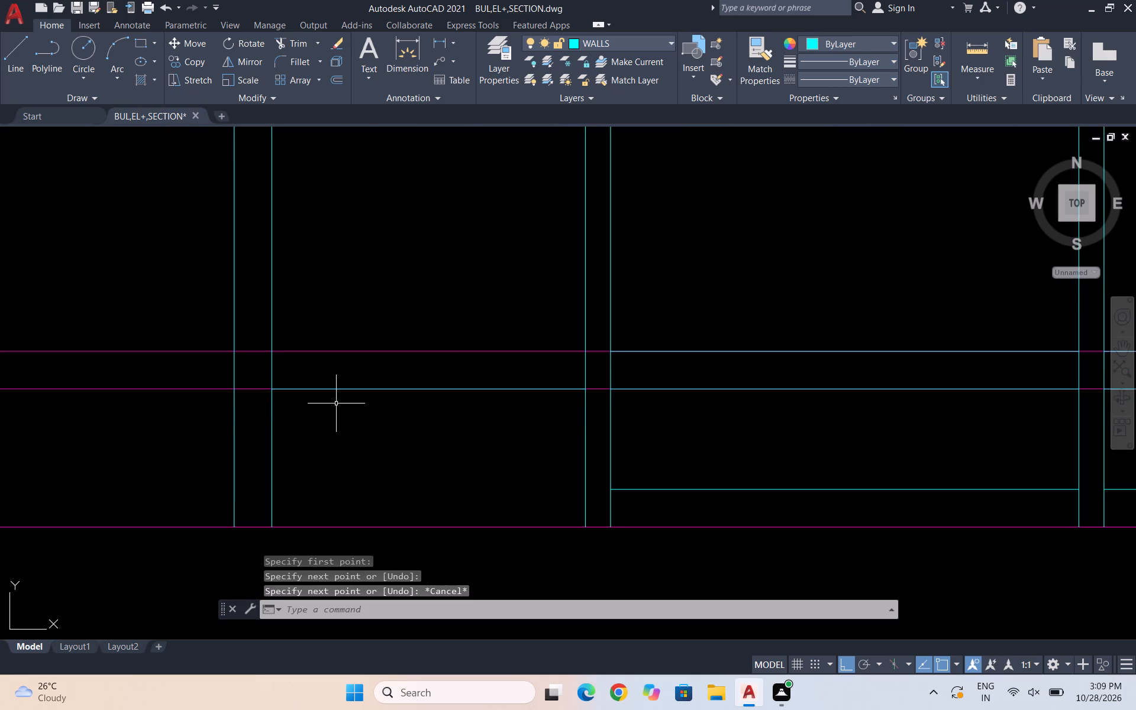
Offset the first bay's new line 2' downward.
key(o)
key(Return)
text(2')
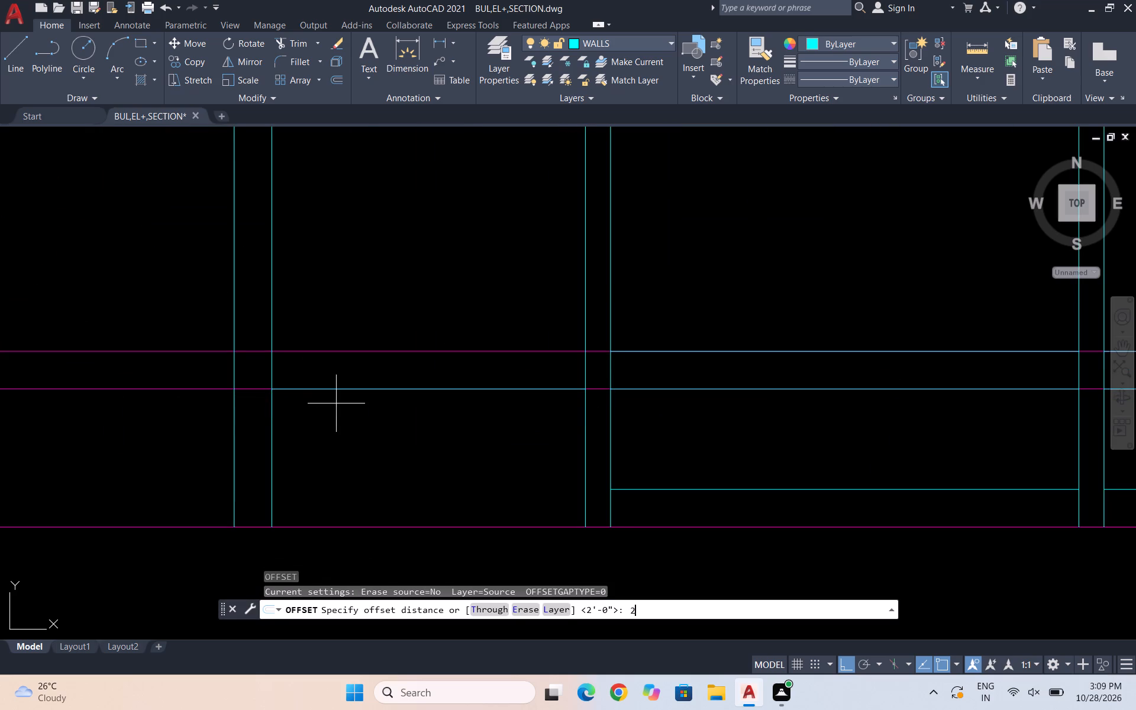
key(Return)
drag(379, 388, 380, 401)
click(372, 457)
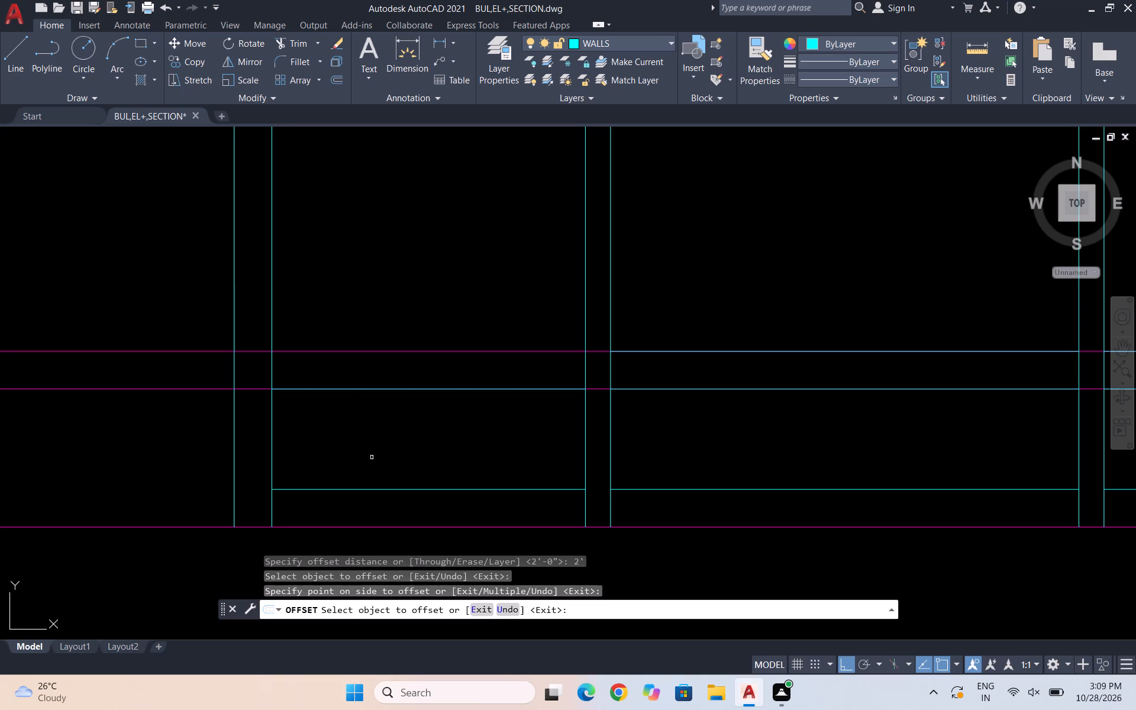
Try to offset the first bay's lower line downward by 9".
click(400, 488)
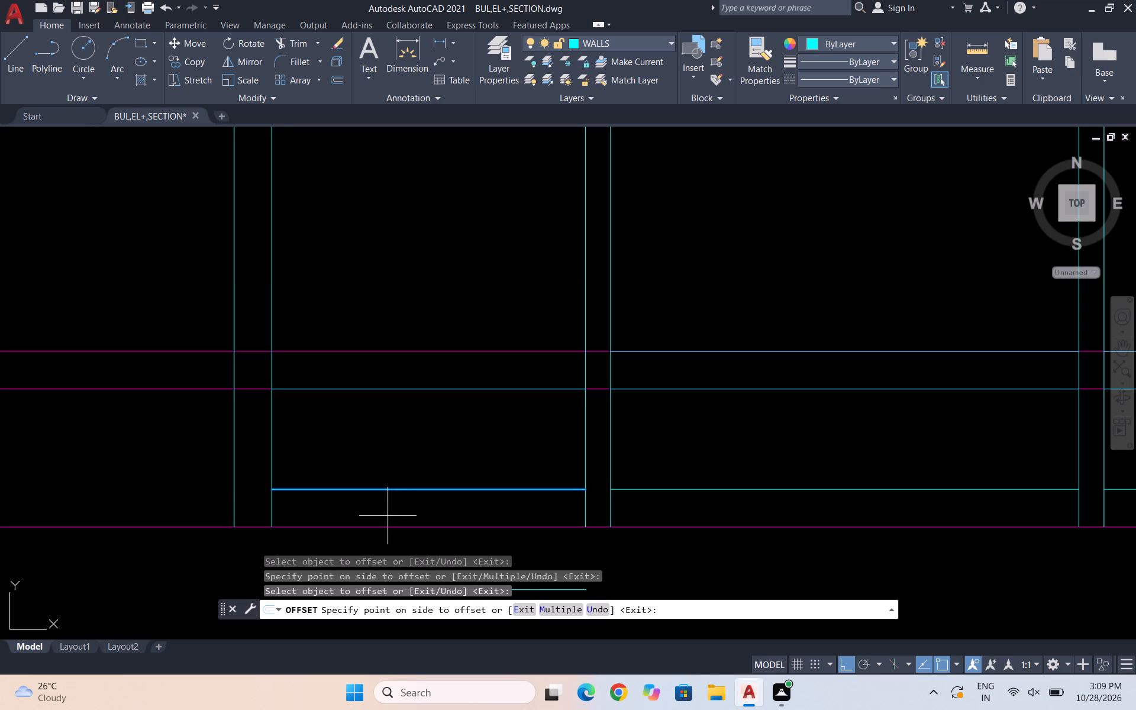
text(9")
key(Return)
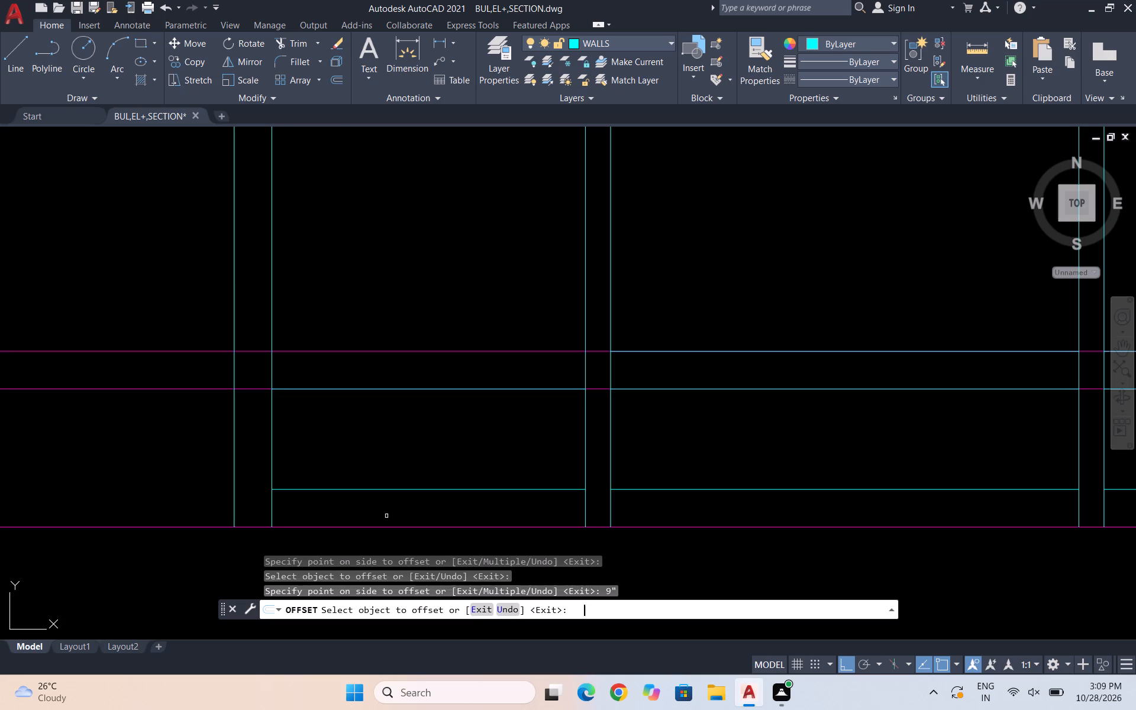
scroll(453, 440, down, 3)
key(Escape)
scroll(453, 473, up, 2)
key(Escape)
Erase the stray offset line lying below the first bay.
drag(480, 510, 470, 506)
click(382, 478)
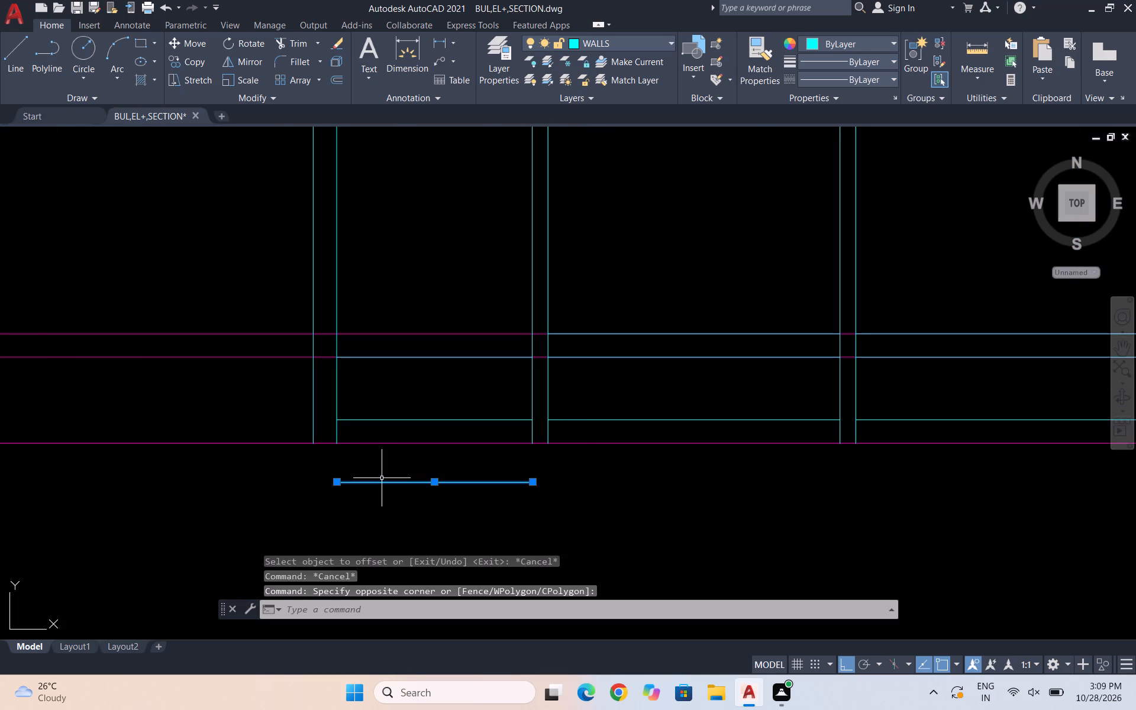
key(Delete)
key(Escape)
Offset the lowest line of the first, middle and third bays 9" downward onto the lowest projected line.
key(o)
key(Return)
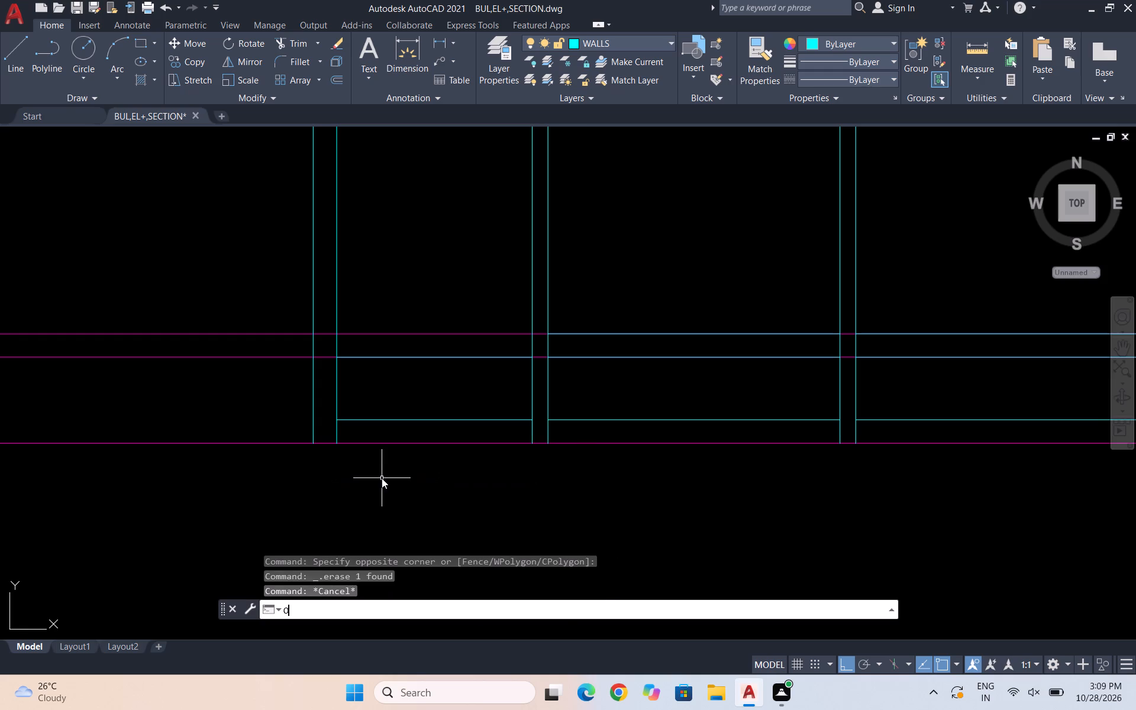
text(9")
key(Return)
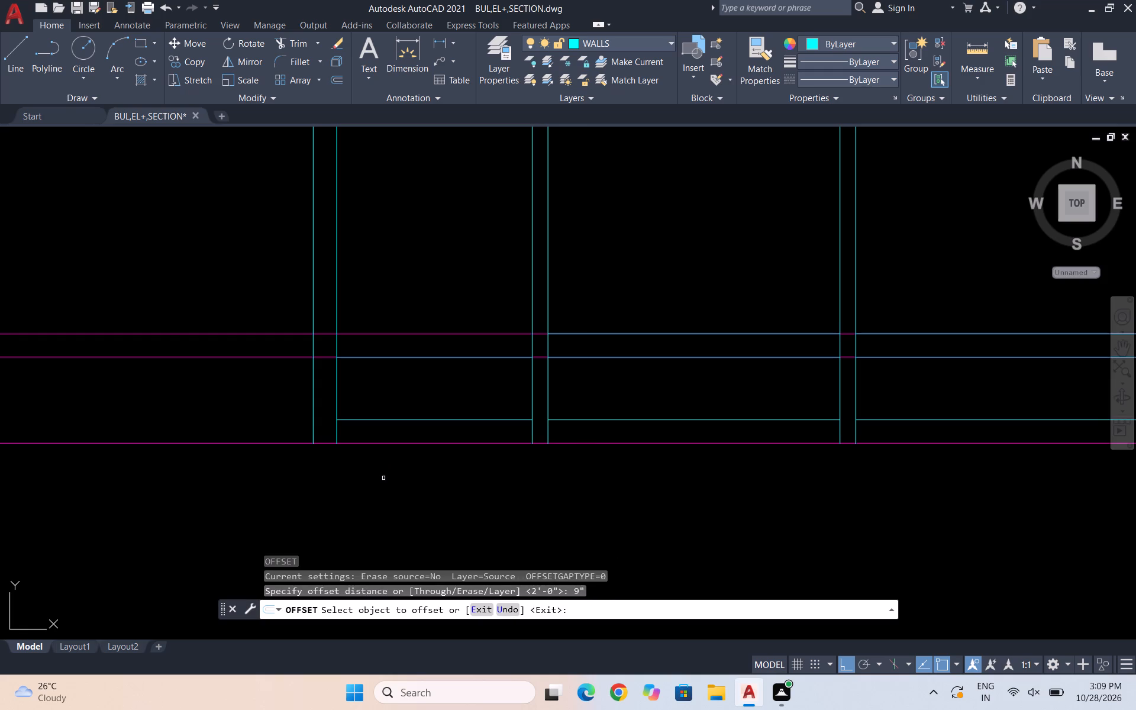
click(463, 419)
click(456, 441)
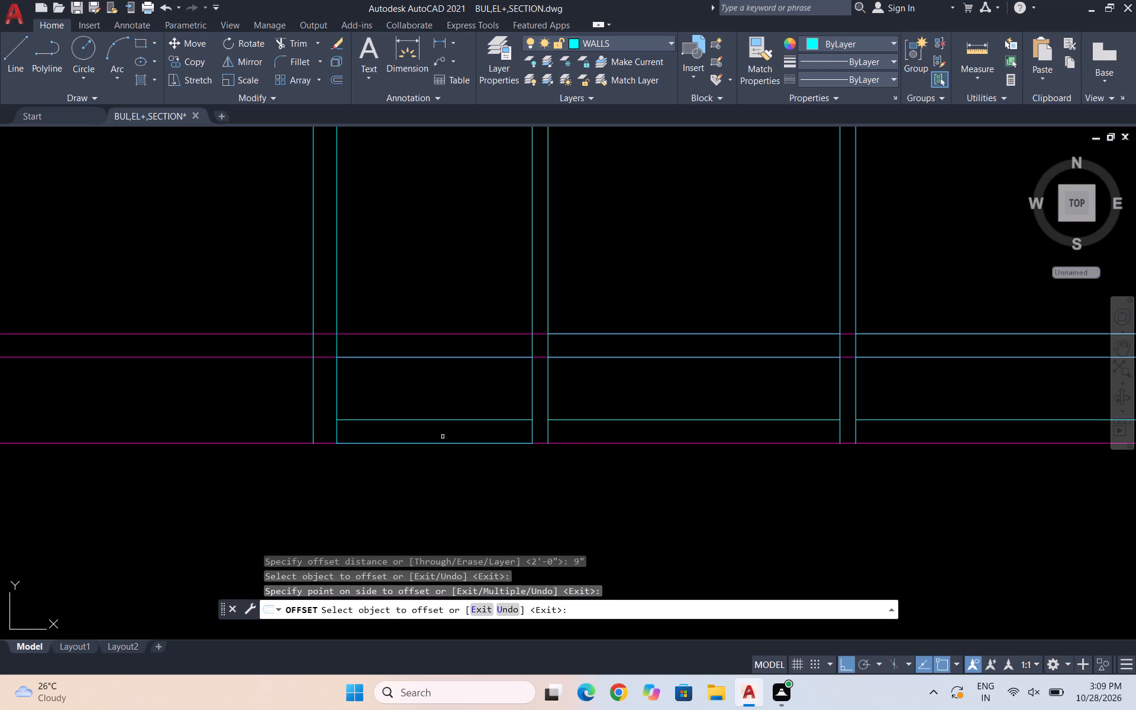
click(731, 419)
click(728, 437)
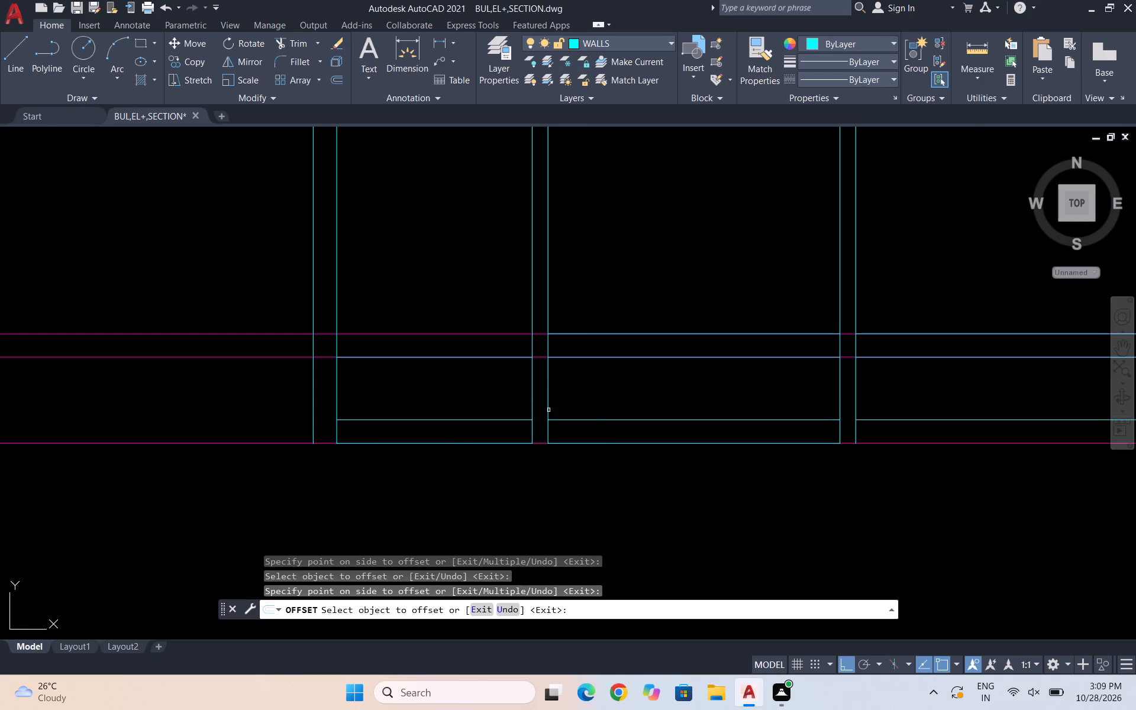
scroll(544, 414, down, 1)
scroll(856, 443, up, 1)
click(828, 402)
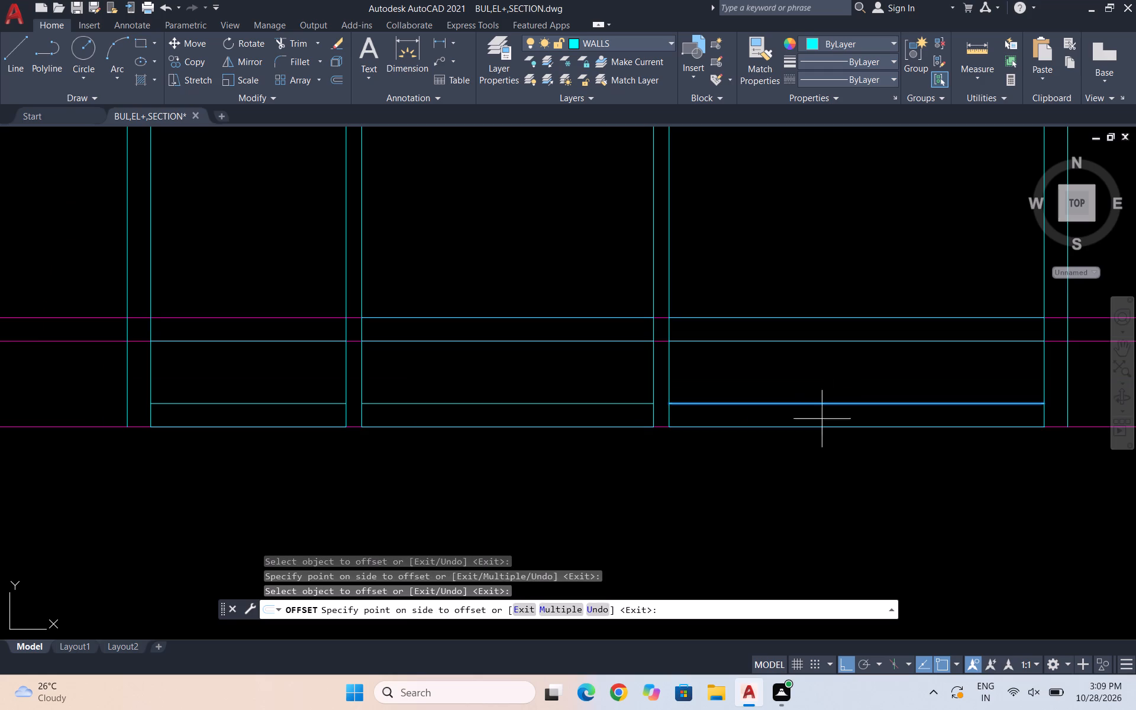
click(805, 431)
scroll(786, 430, down, 1)
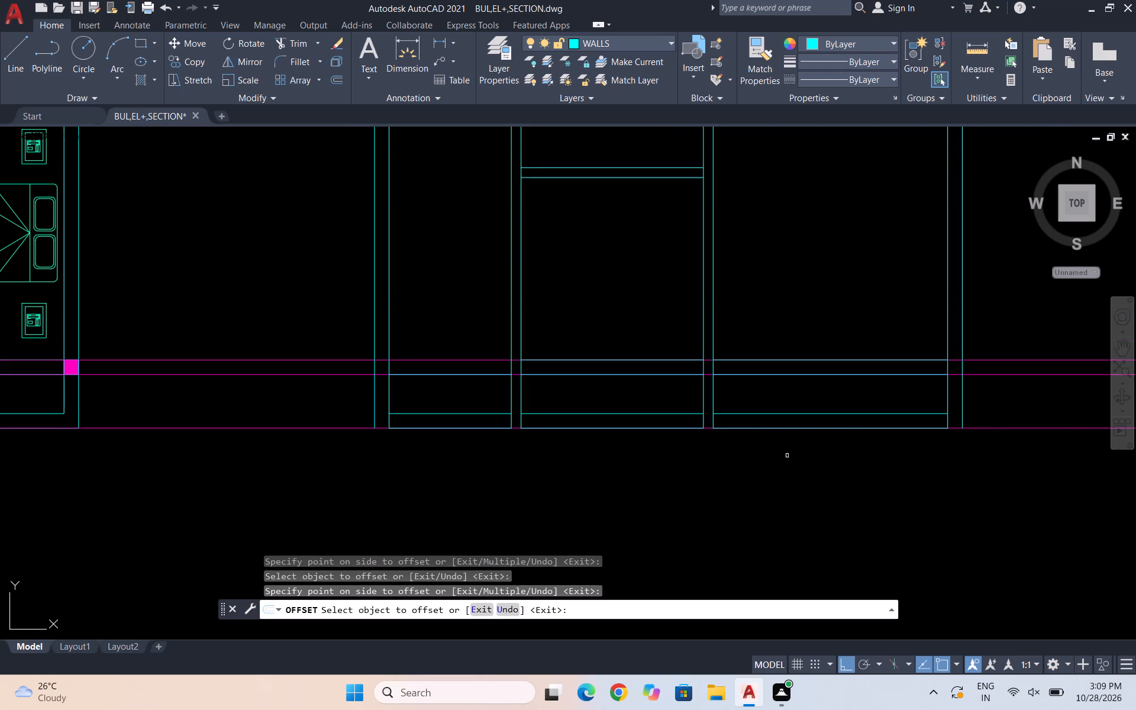
key(Escape)
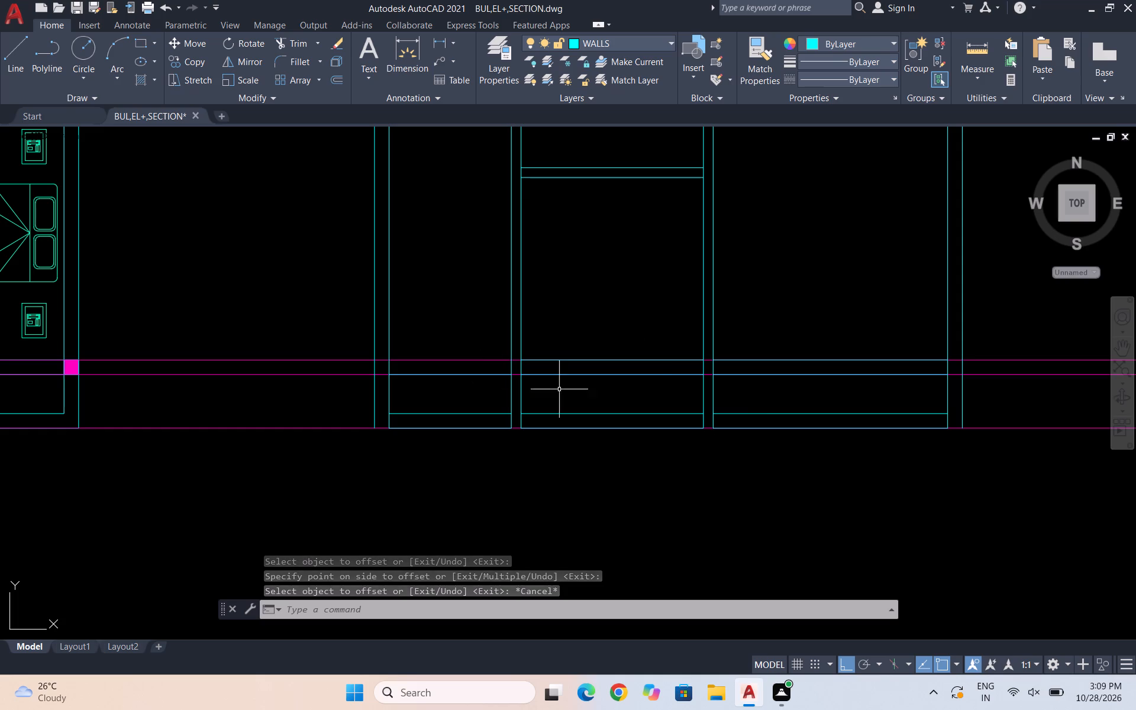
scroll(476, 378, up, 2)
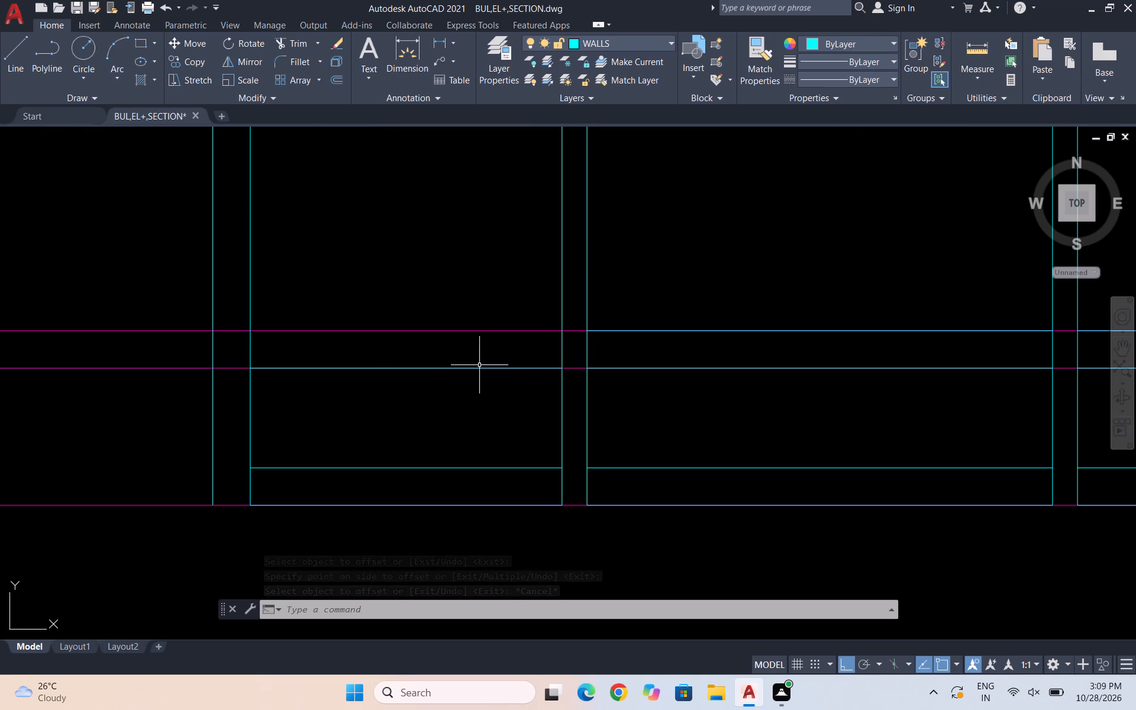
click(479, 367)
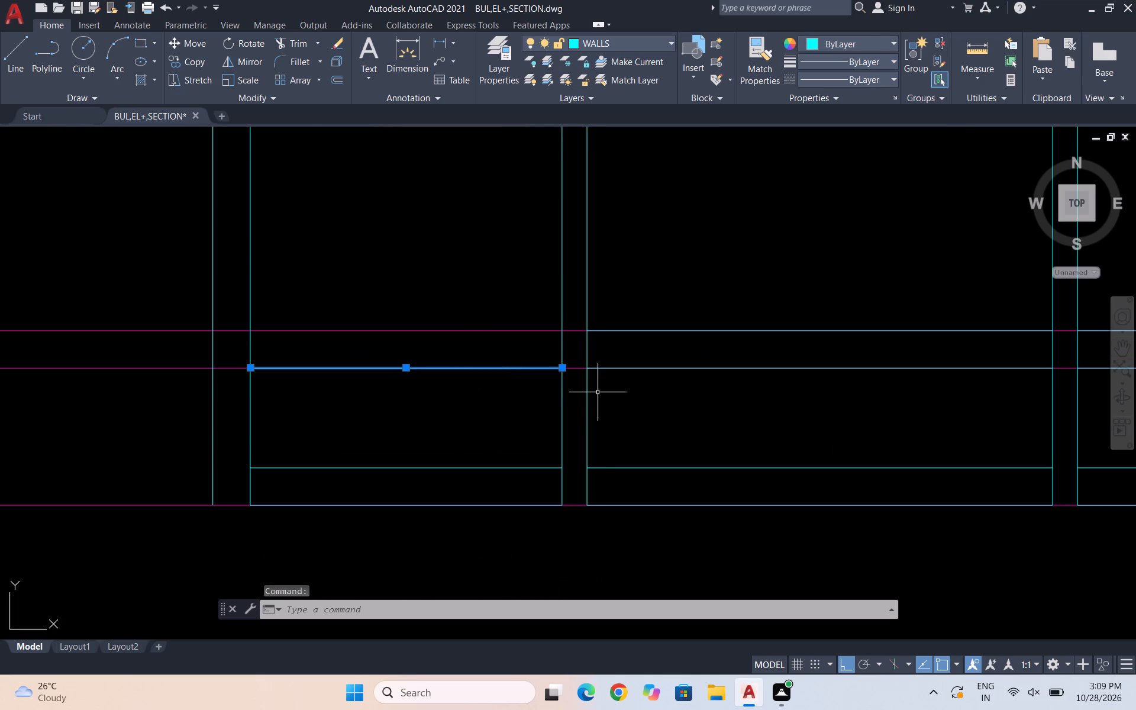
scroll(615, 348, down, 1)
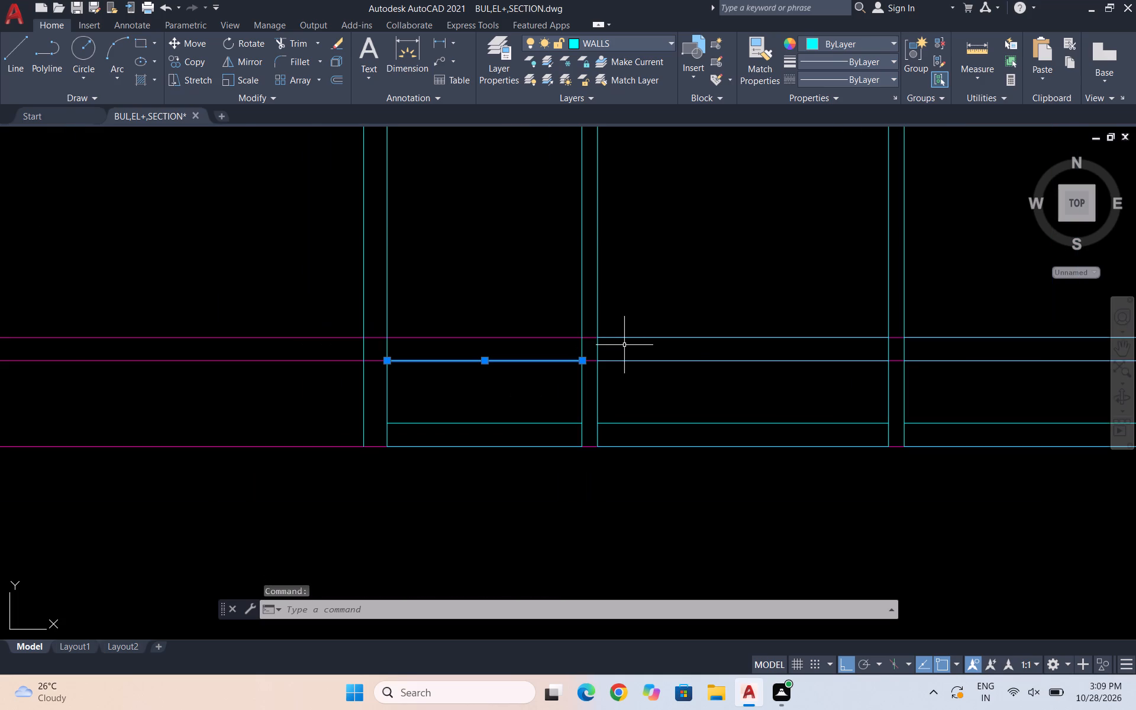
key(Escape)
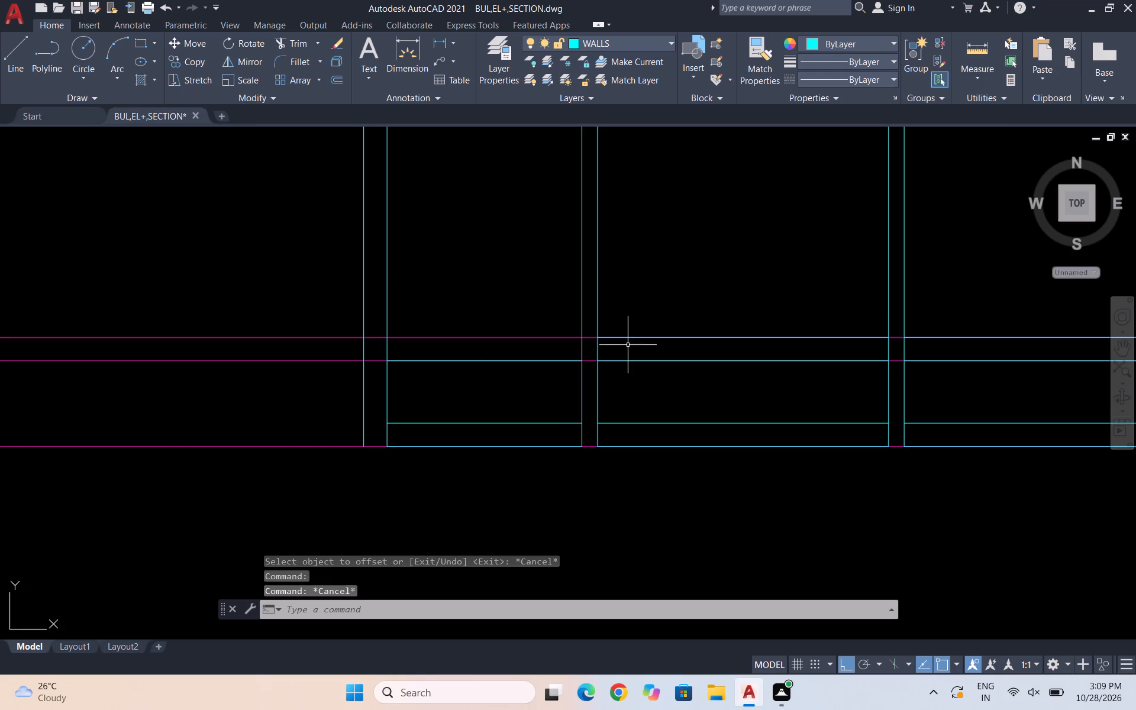
Erase the five horizontal projected construction lines running across the floor plan and the new wall layout.
scroll(505, 368, down, 2)
key(Escape)
scroll(580, 366, down, 1)
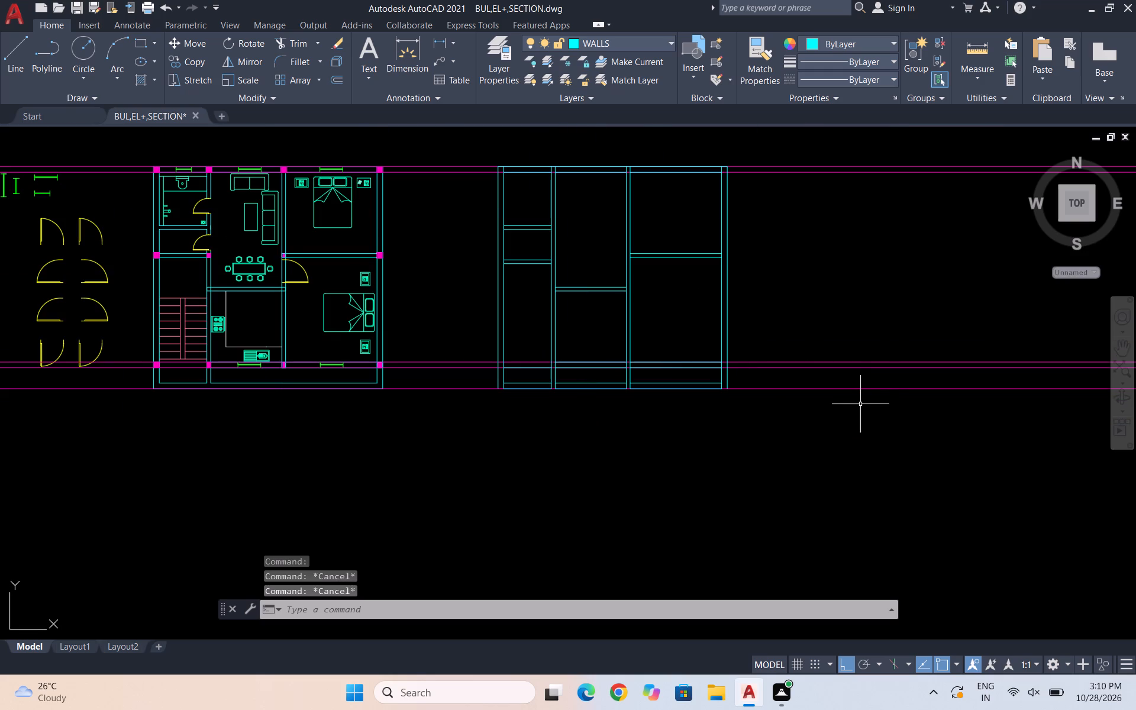
click(861, 408)
click(832, 318)
click(876, 234)
click(835, 138)
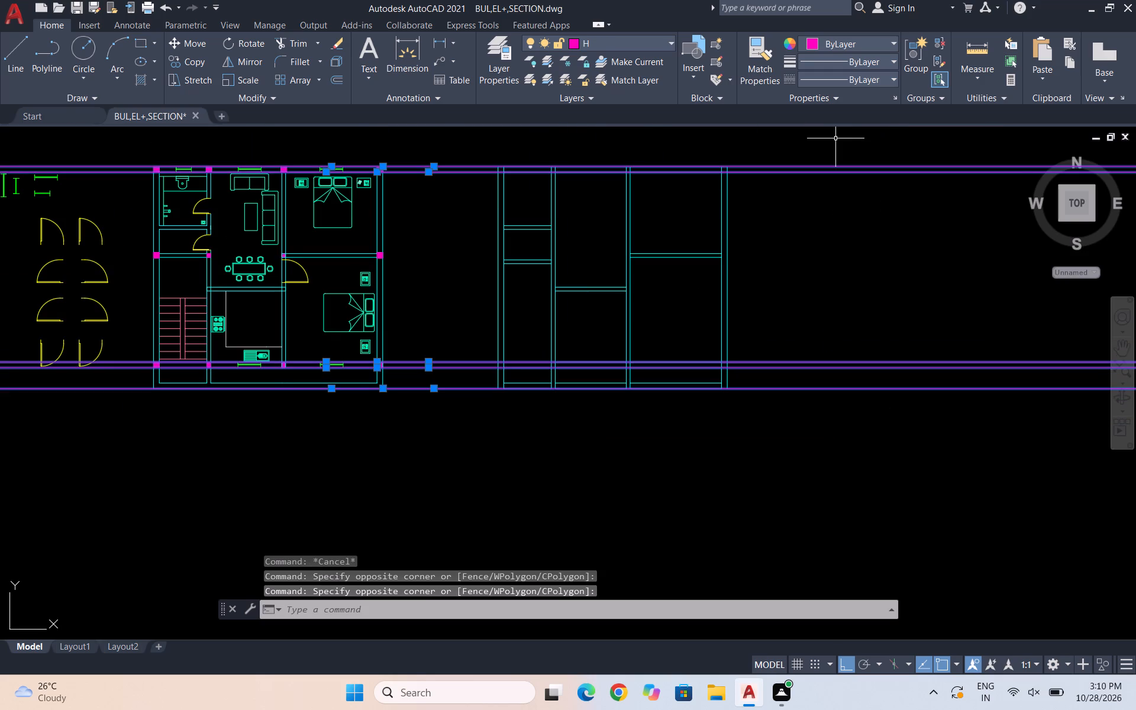
key(Delete)
key(Escape)
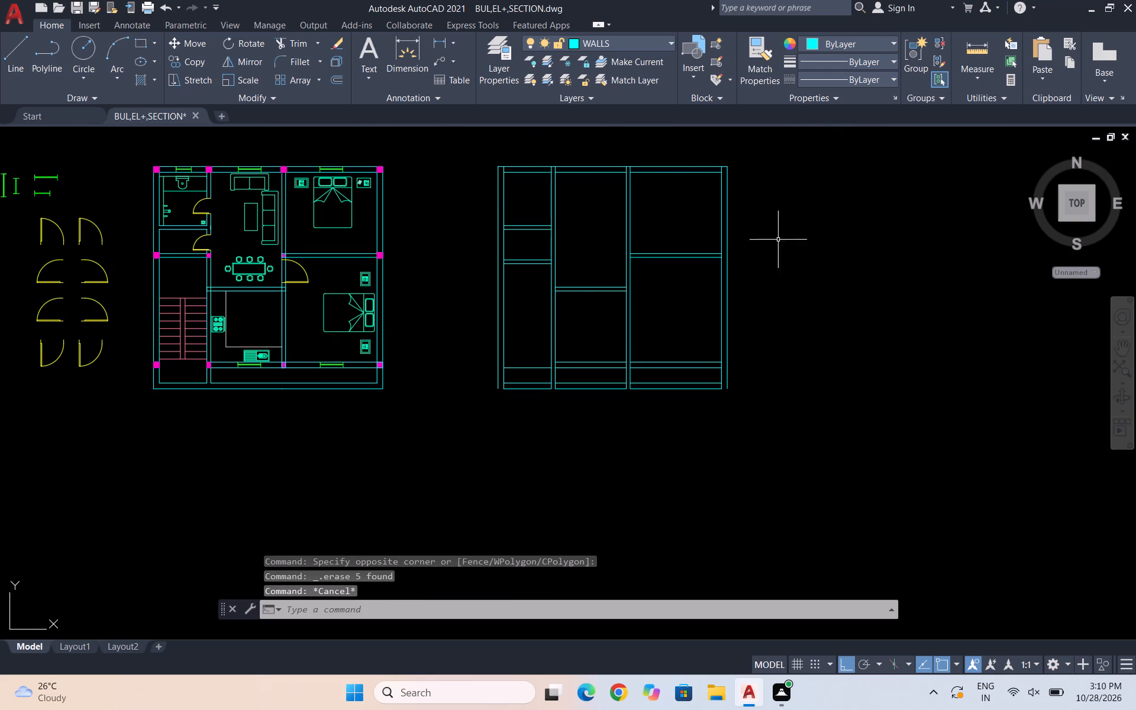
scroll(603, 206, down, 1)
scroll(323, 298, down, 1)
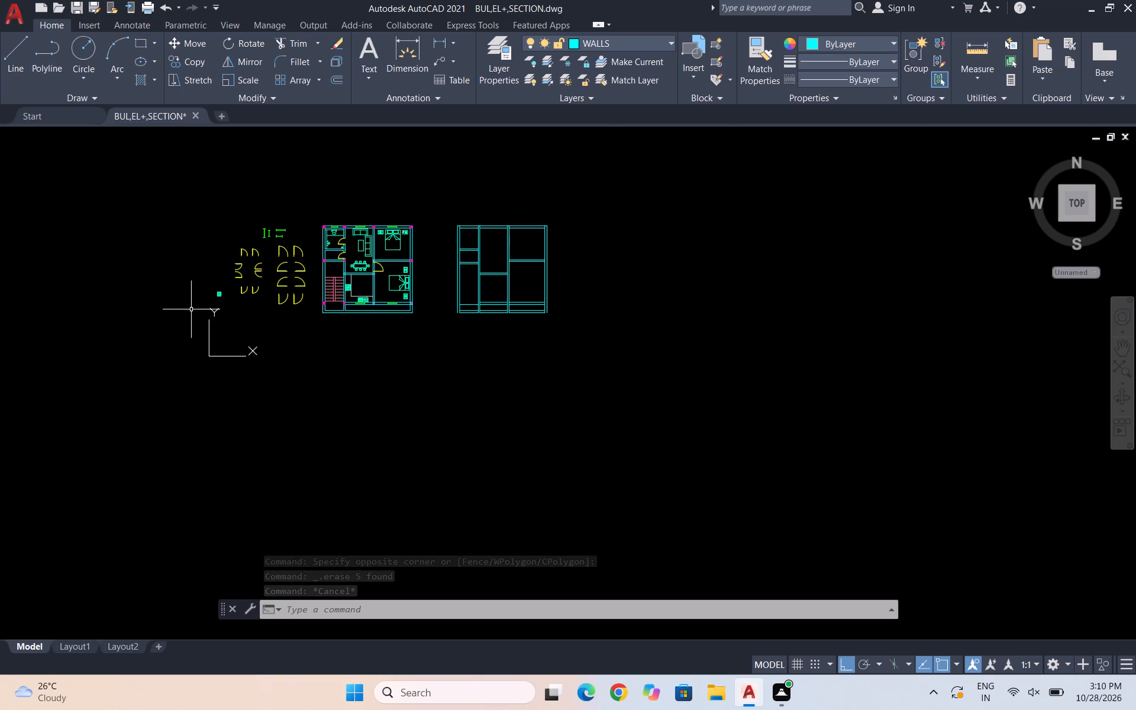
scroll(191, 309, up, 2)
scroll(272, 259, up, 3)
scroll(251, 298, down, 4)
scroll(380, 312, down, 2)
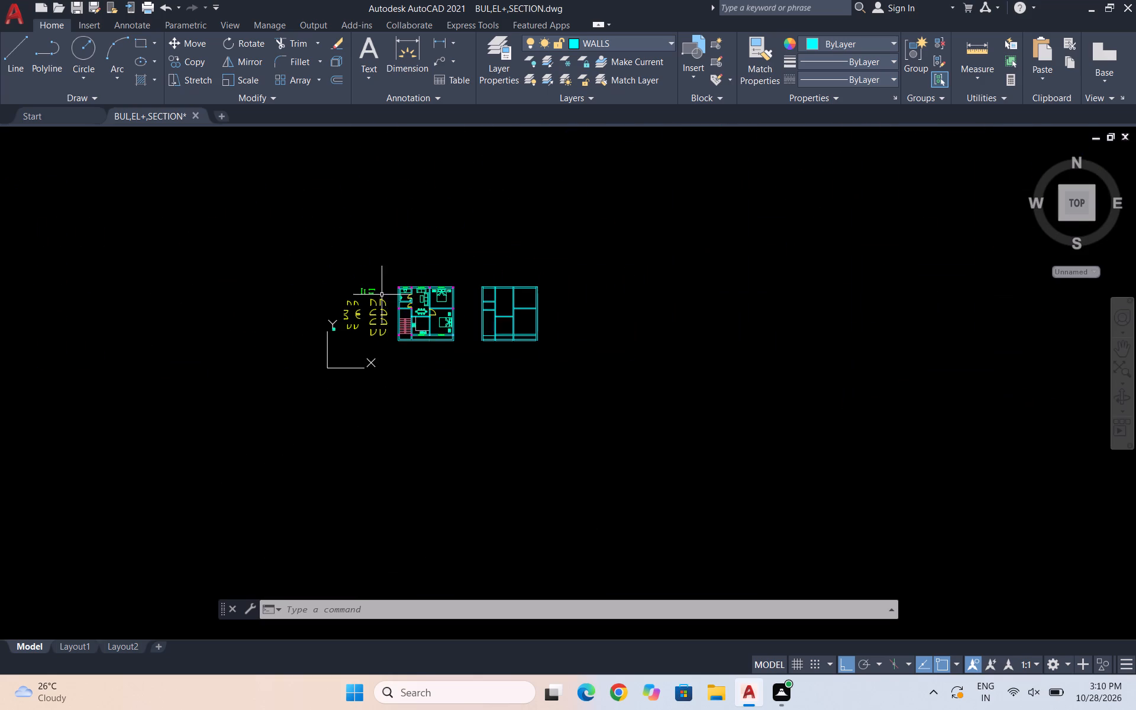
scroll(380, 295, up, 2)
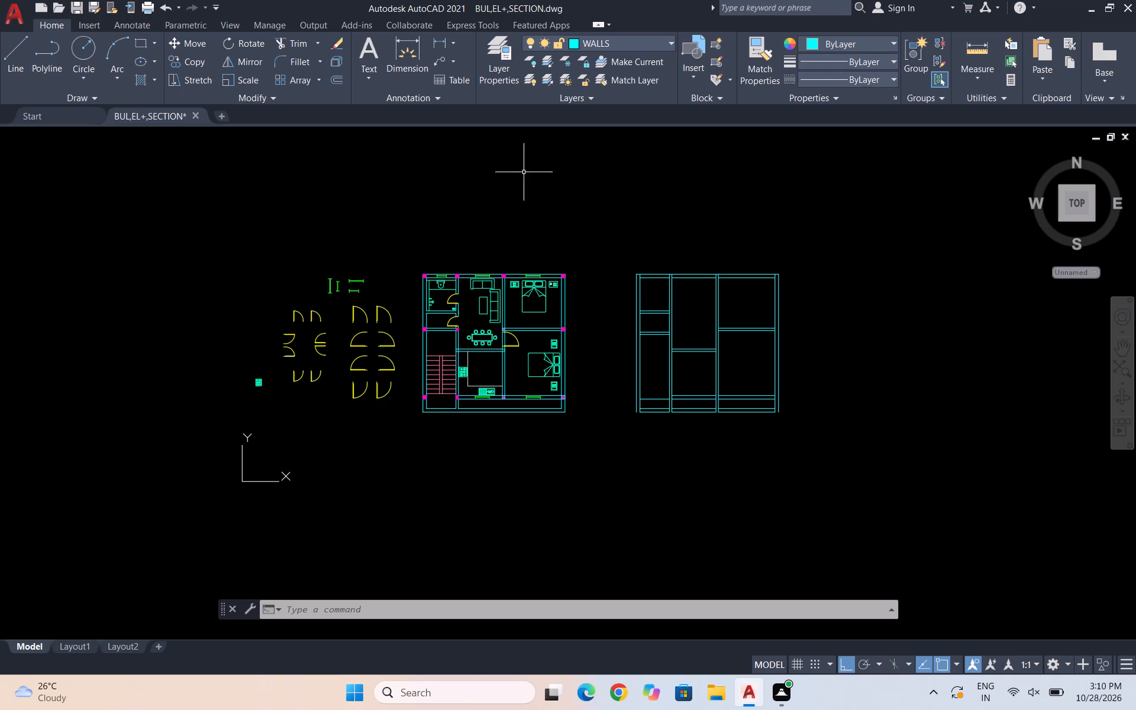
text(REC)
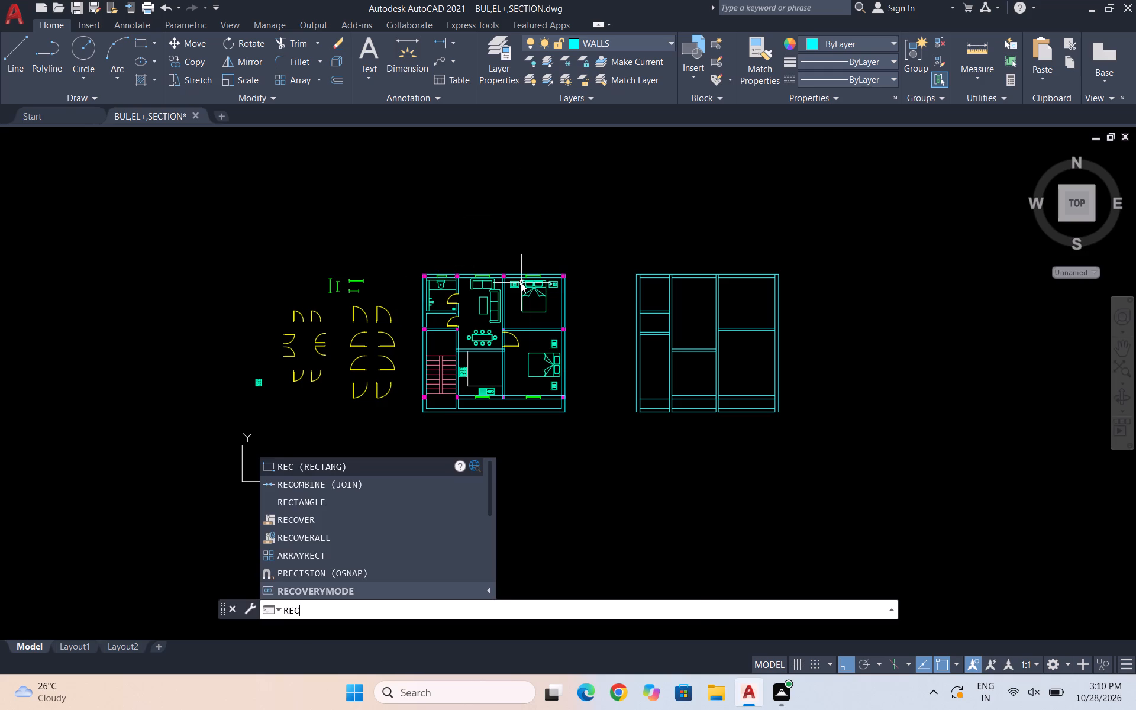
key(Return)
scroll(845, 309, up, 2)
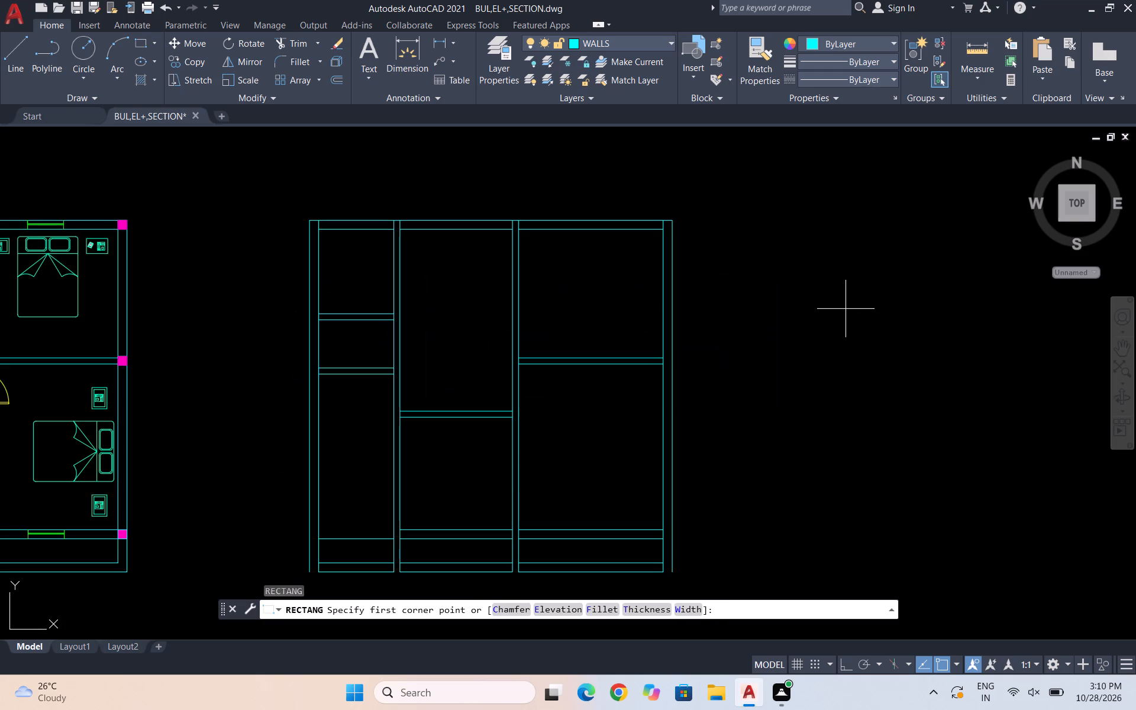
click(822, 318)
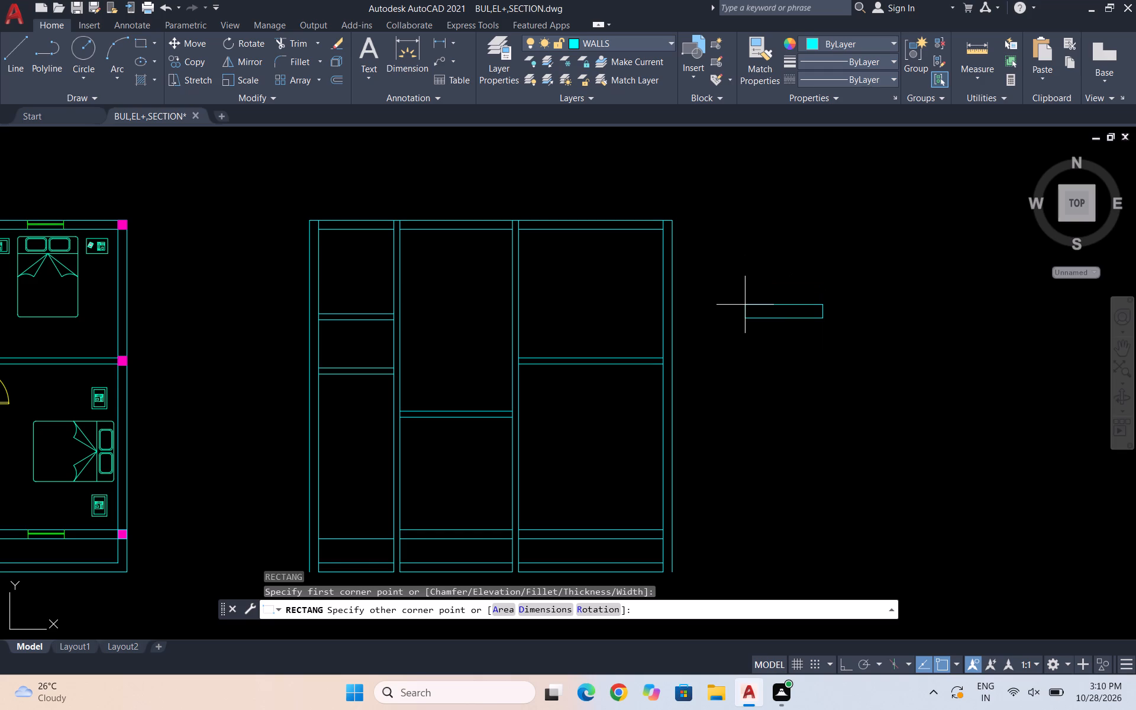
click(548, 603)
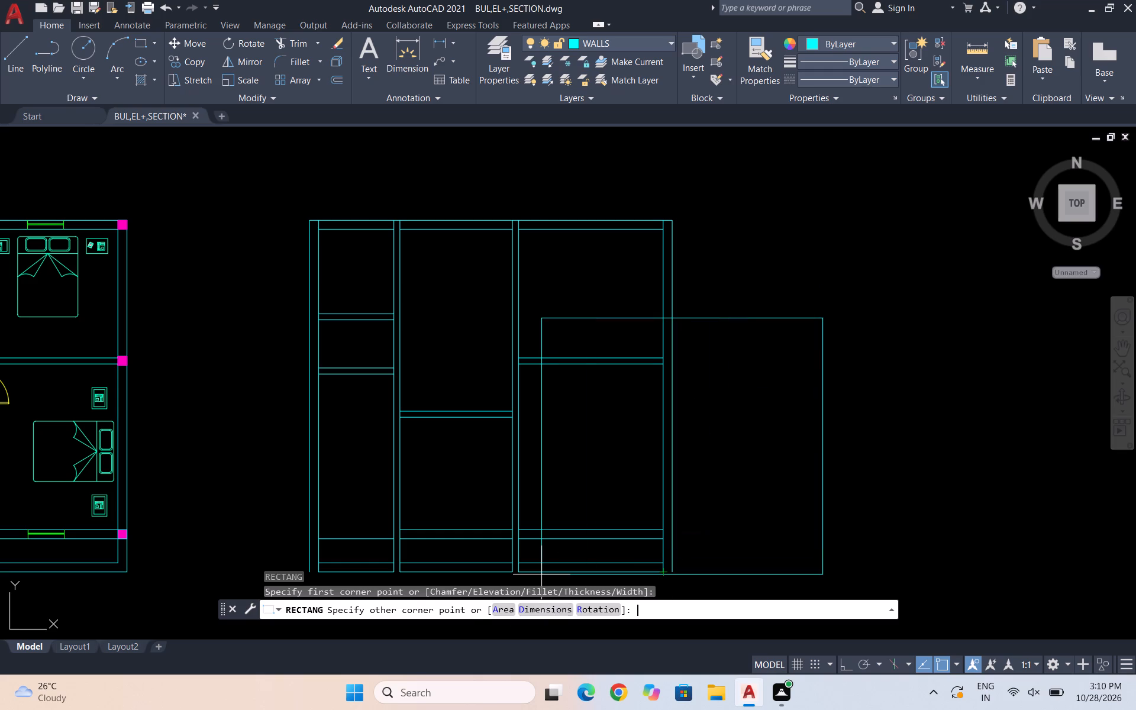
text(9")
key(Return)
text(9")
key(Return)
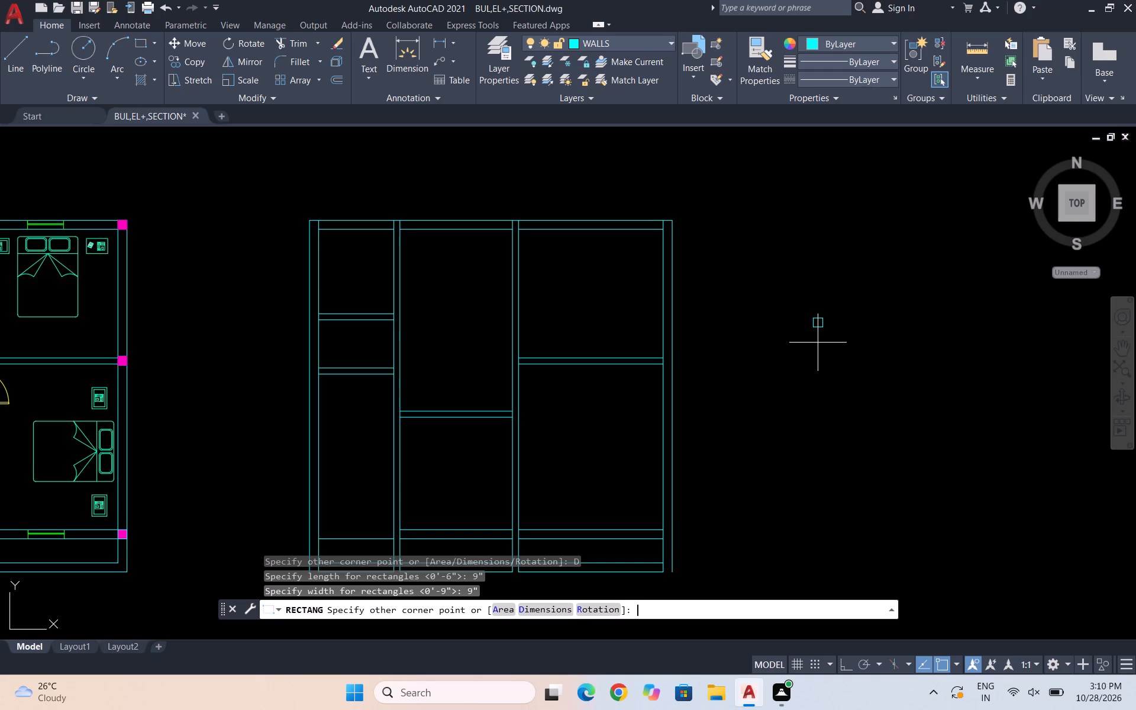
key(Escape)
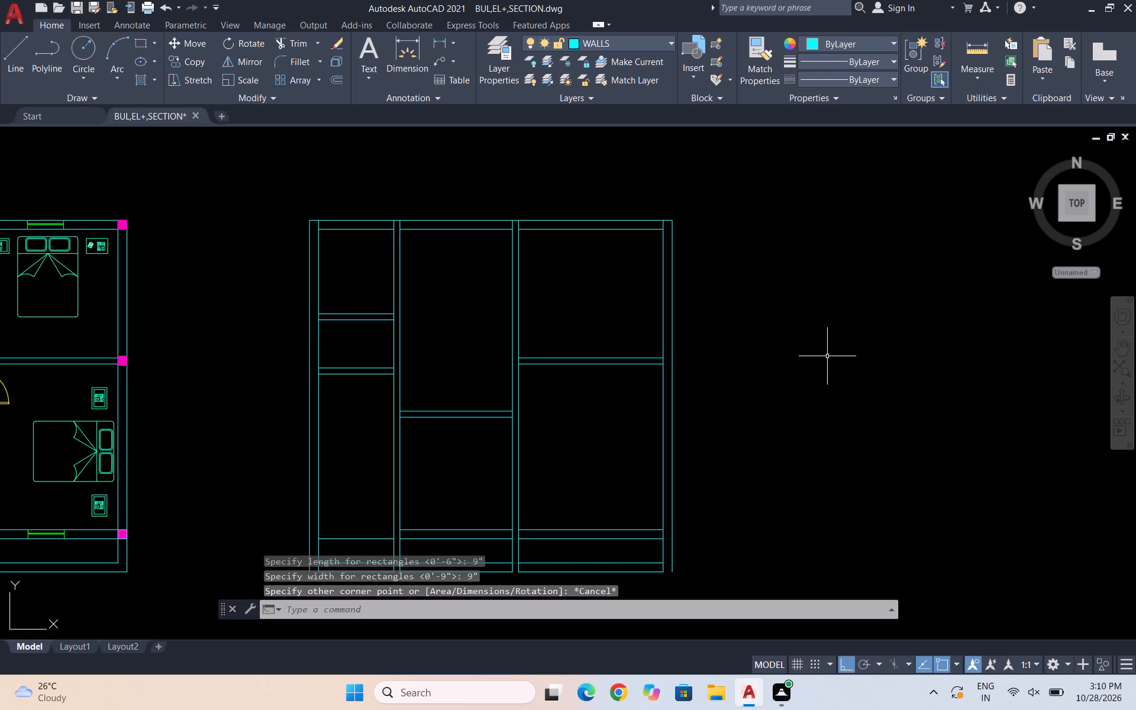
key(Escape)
Draw a 9" by 9" rectangle in the empty space beside the new wall layout.
text(REC)
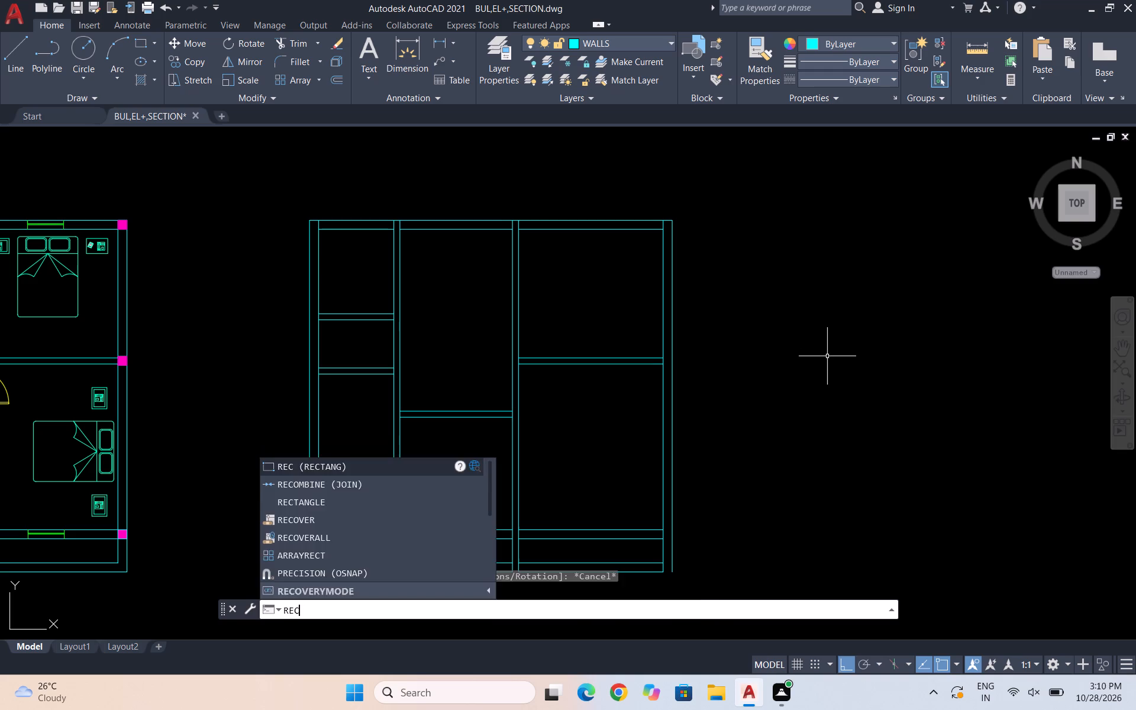
key(Return)
click(870, 397)
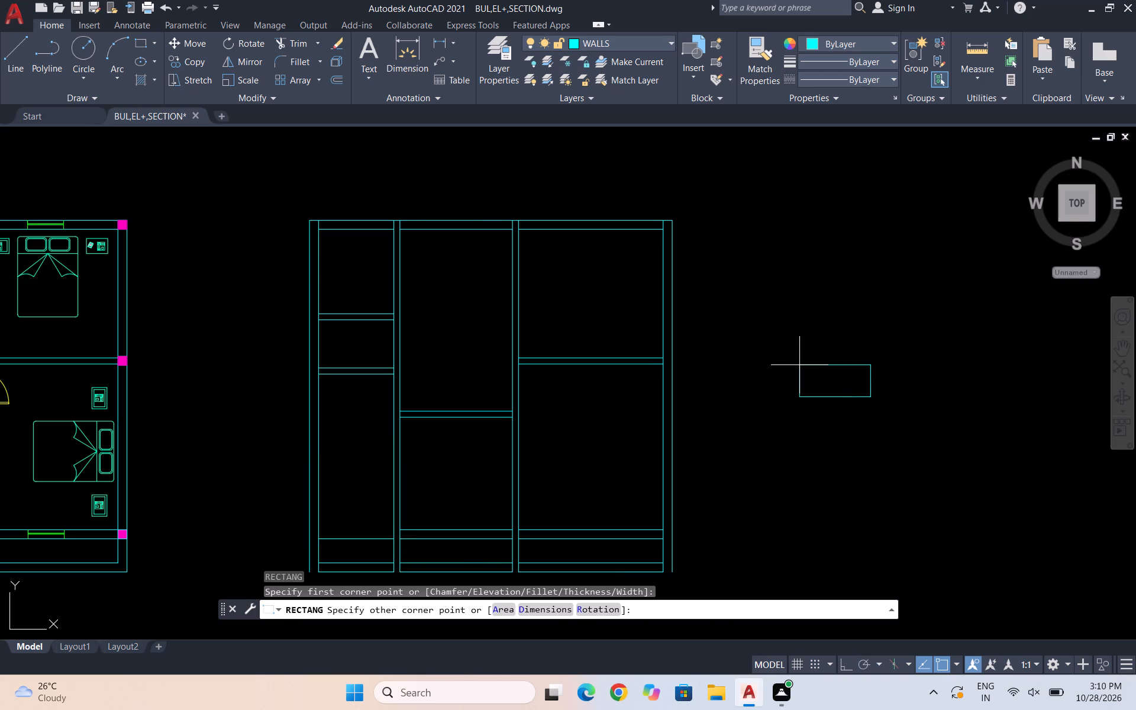
click(548, 605)
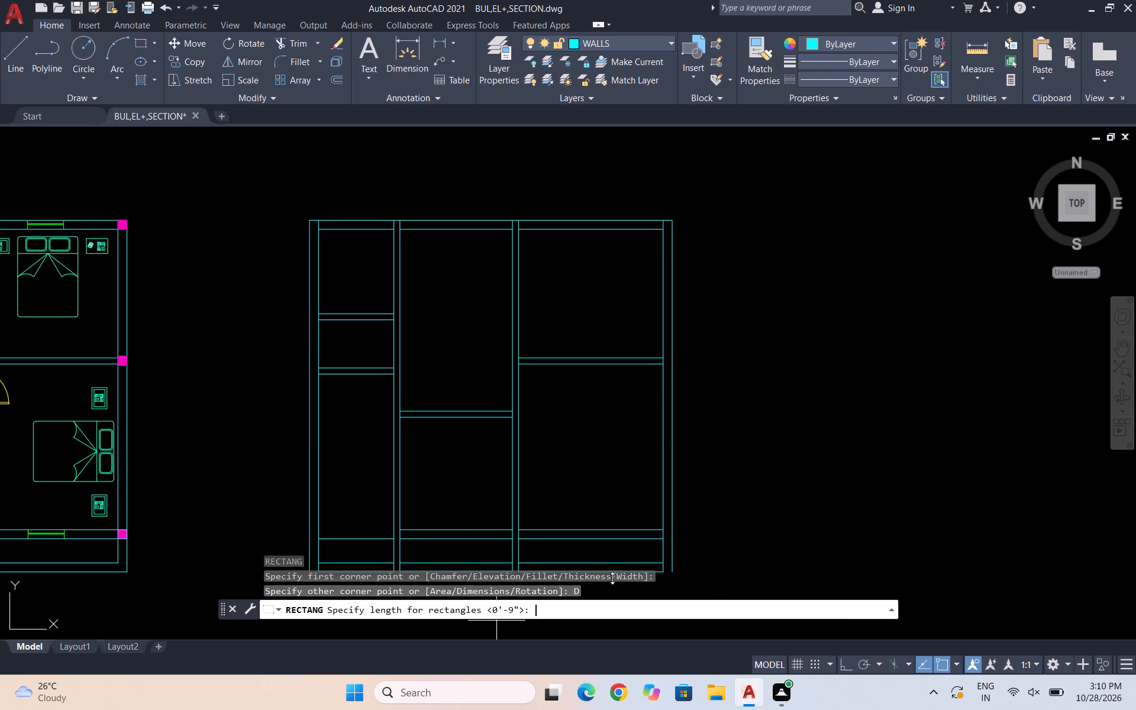
text(9")
key(Return)
text(9")
key(Return)
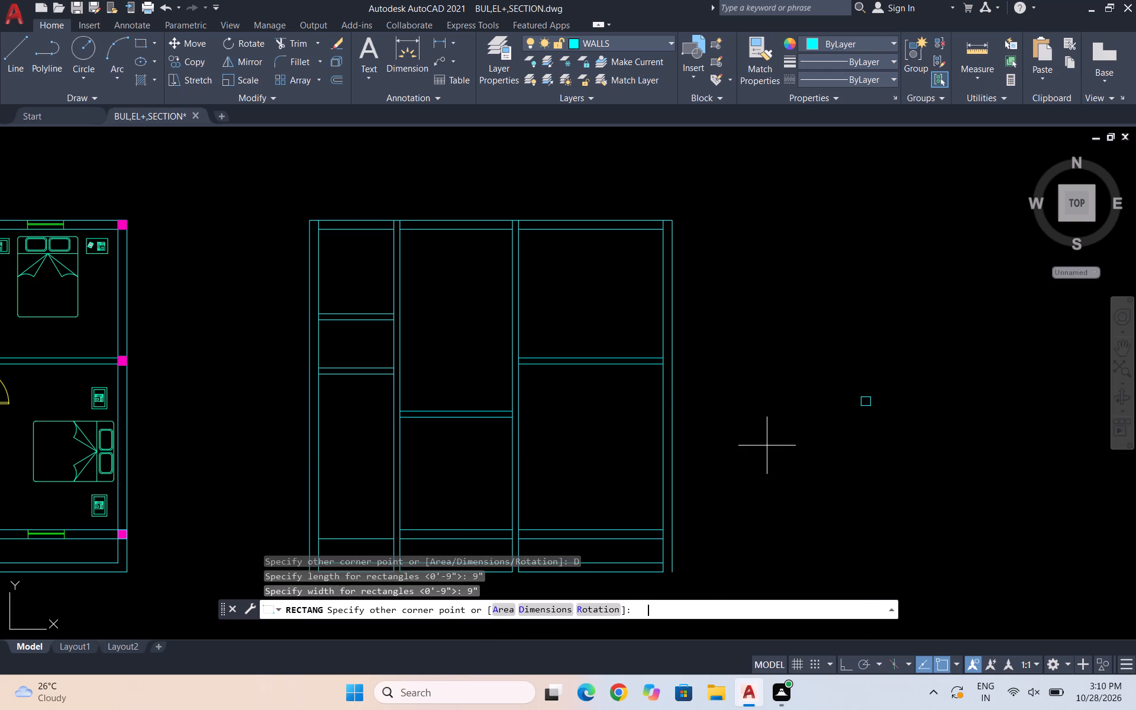
click(892, 425)
key(Escape)
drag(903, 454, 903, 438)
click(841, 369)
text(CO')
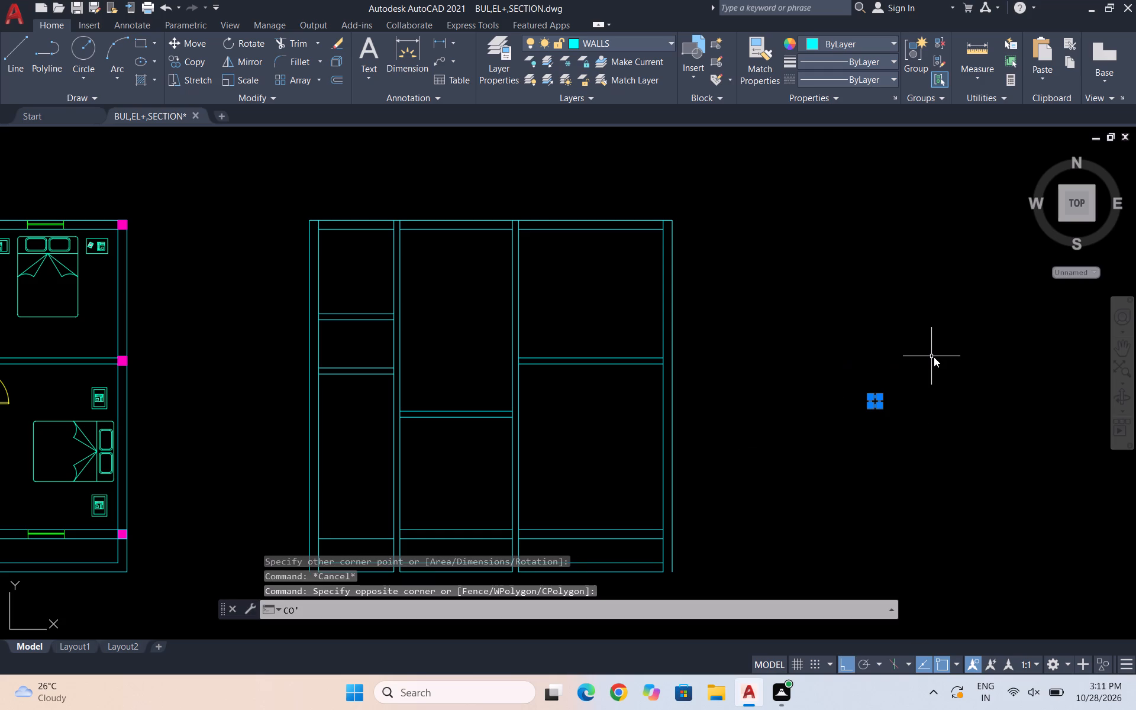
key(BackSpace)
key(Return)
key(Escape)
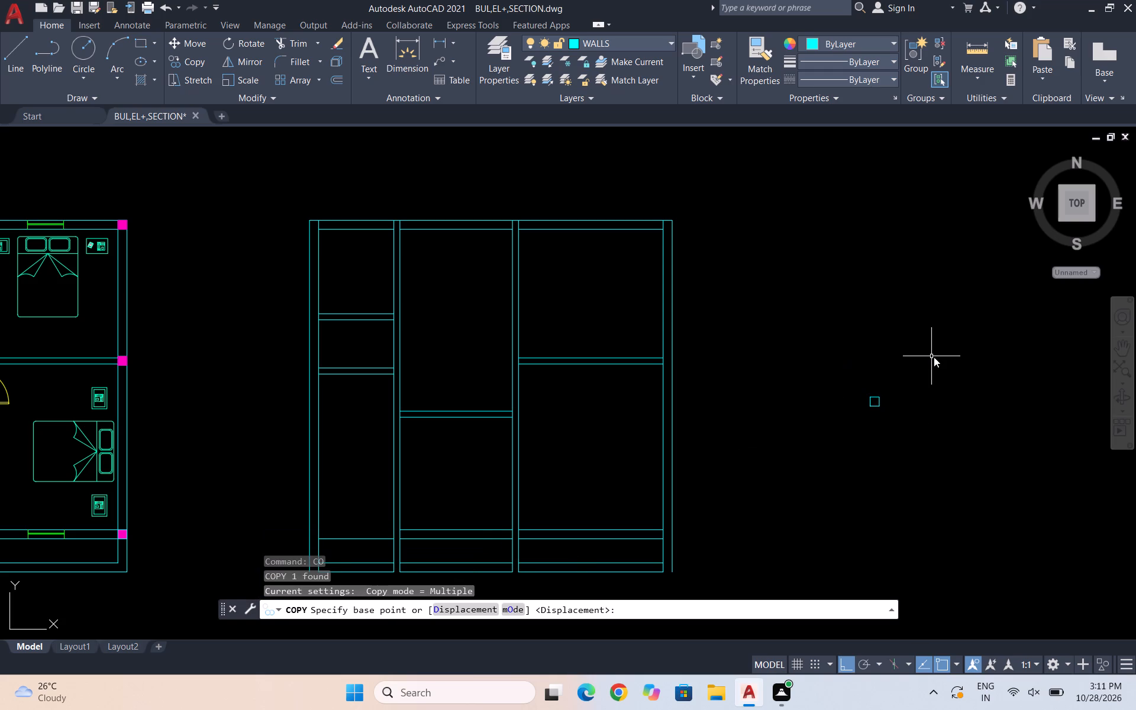
Add linear dimensions to the top and right sides of the 9" square.
scroll(925, 408, up, 3)
click(446, 44)
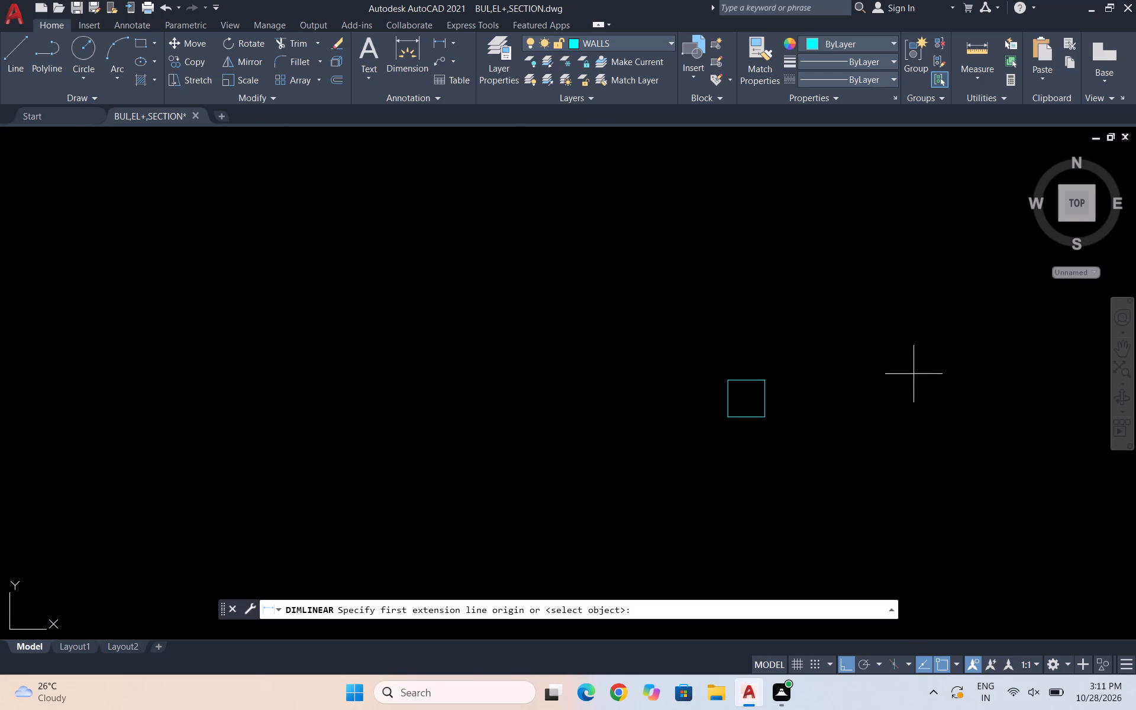
click(727, 379)
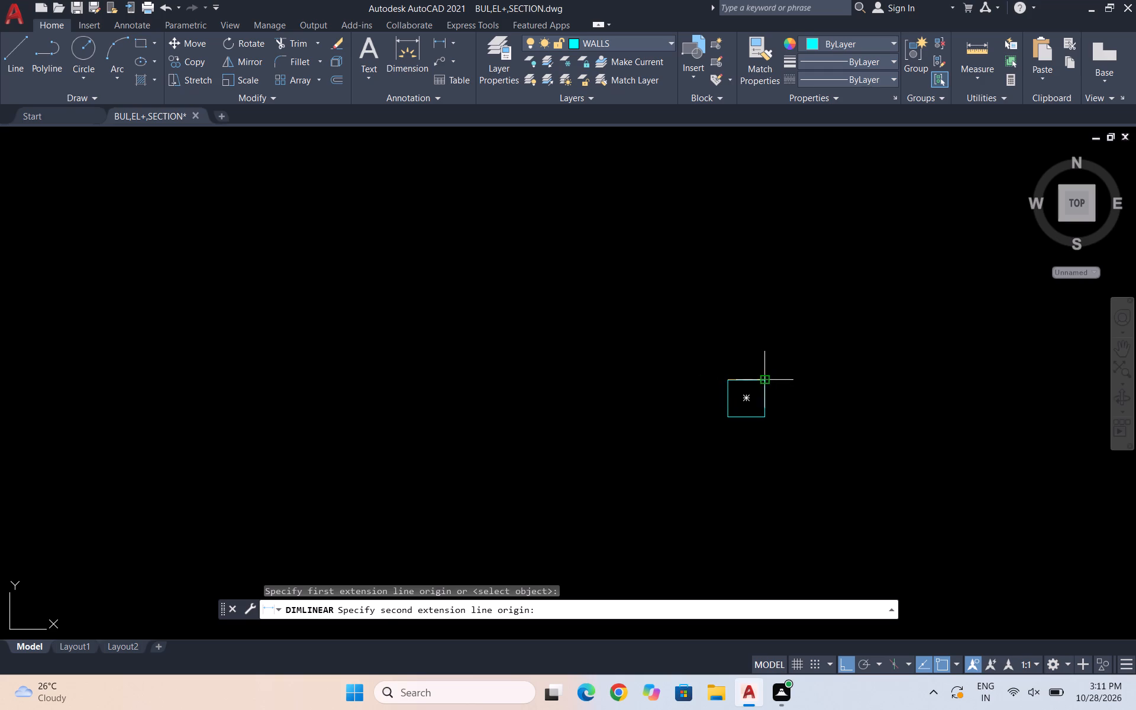
click(762, 380)
click(750, 356)
key(Escape)
key(space)
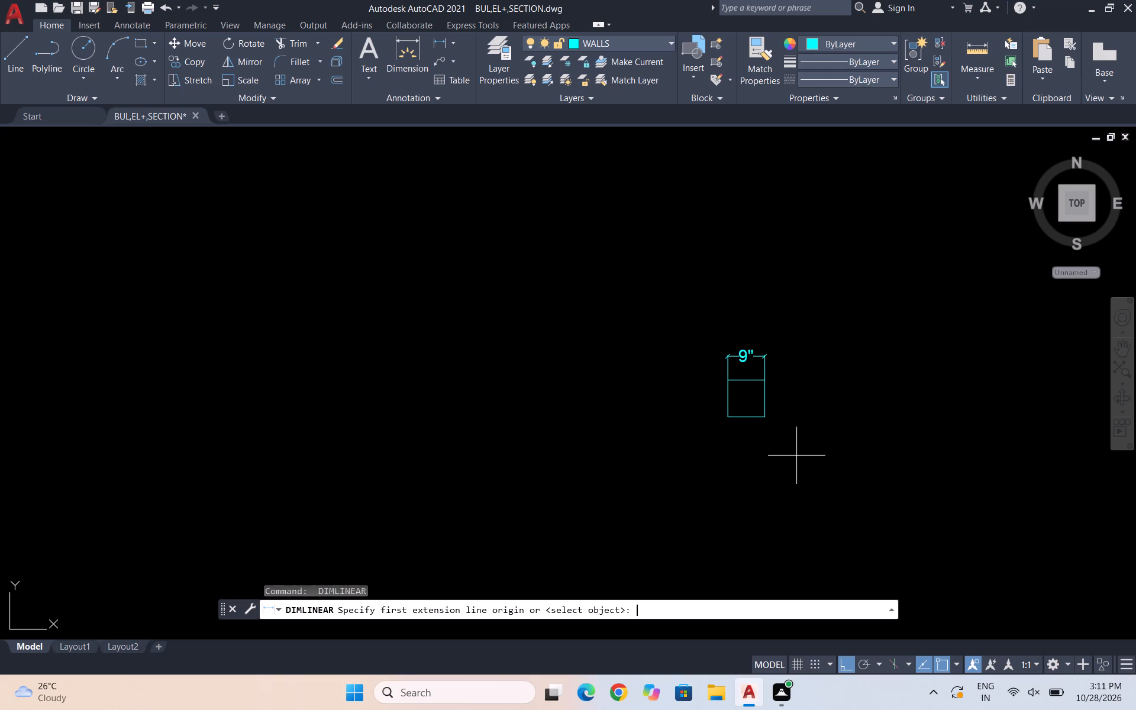
click(764, 381)
click(763, 417)
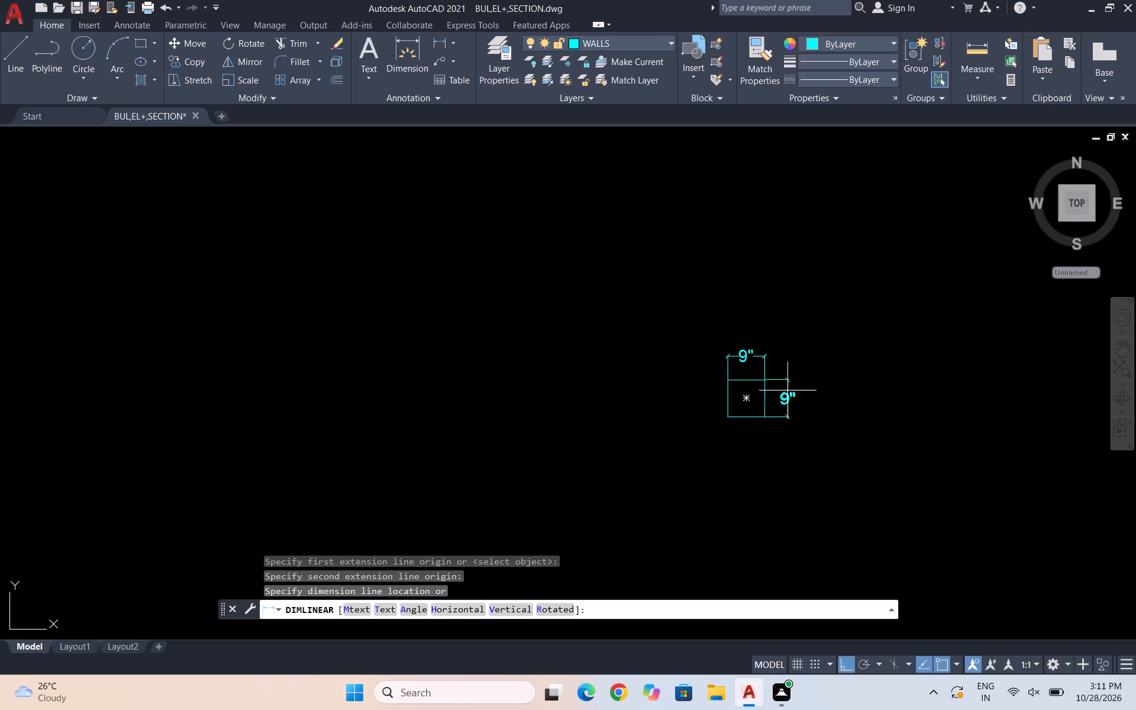
click(798, 382)
key(Escape)
Draw a 6" by 6" rectangle just to the left of the dimensioned 9" square.
text(REC)
key(Return)
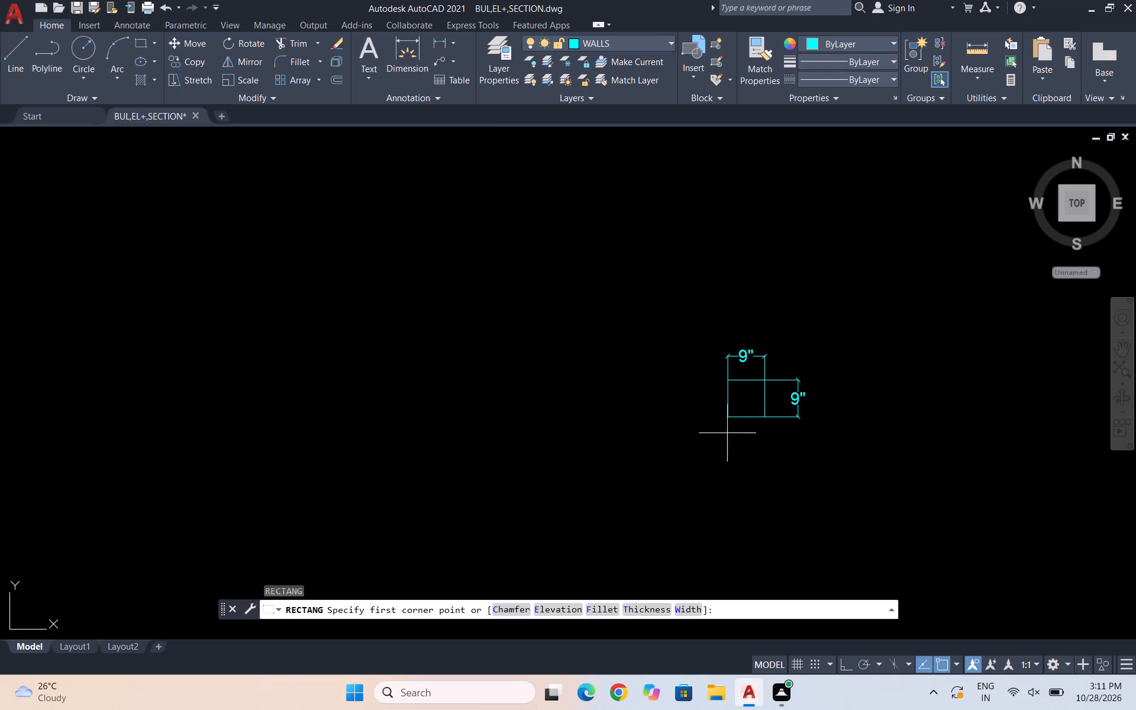
click(679, 419)
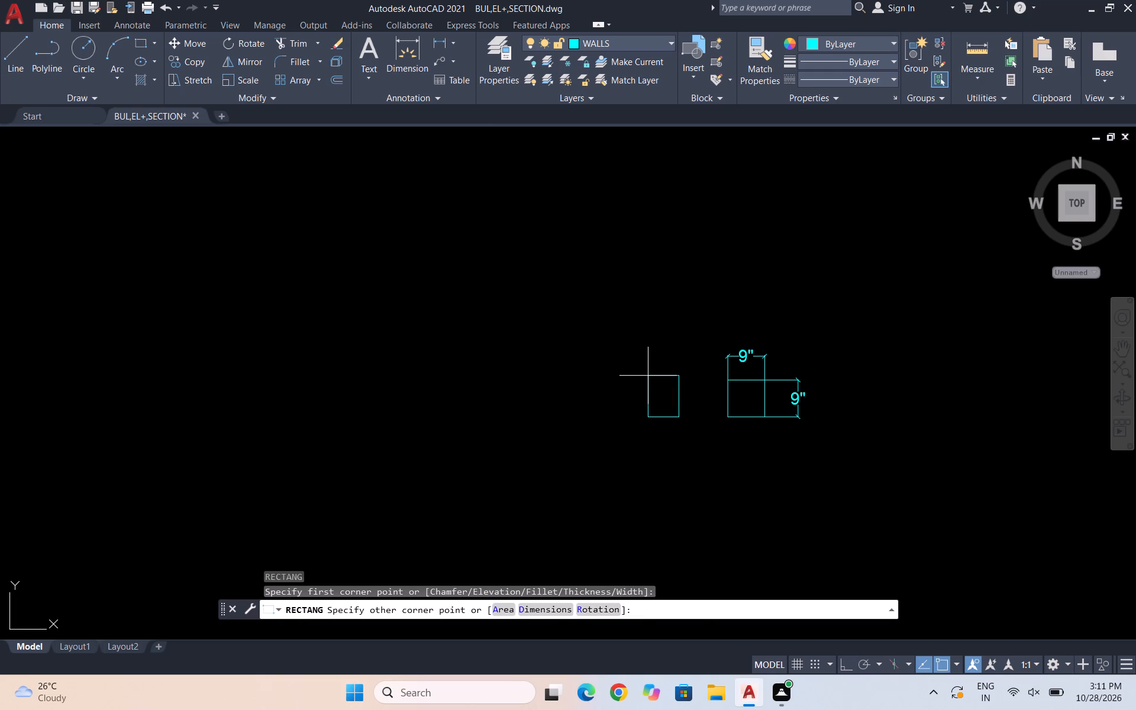
click(537, 611)
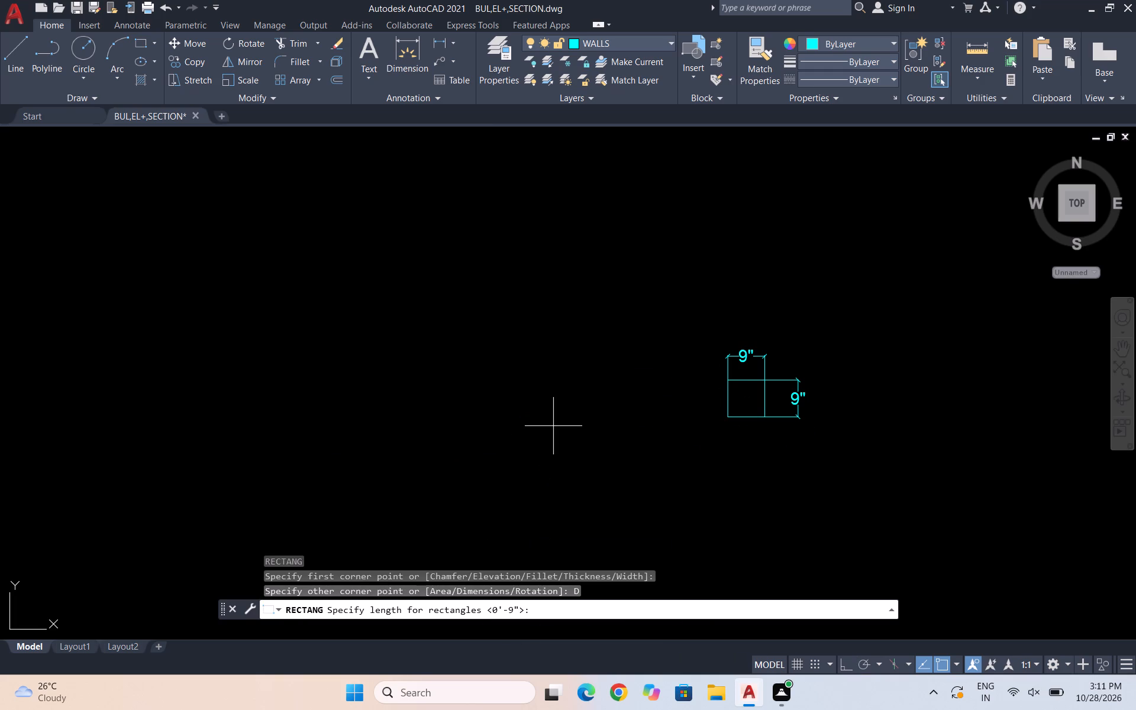
text(6")
key(Return)
text(6")
key(Return)
click(565, 366)
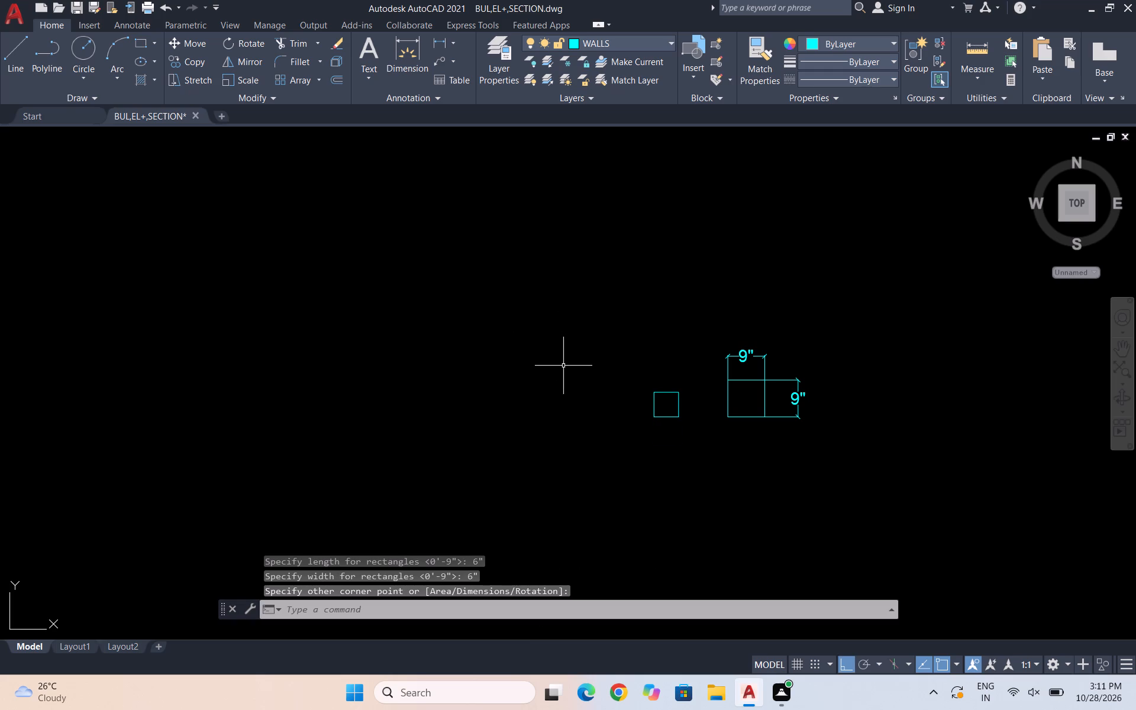
key(Escape)
Add linear dimensions to the top and right sides of the 6" square.
click(440, 37)
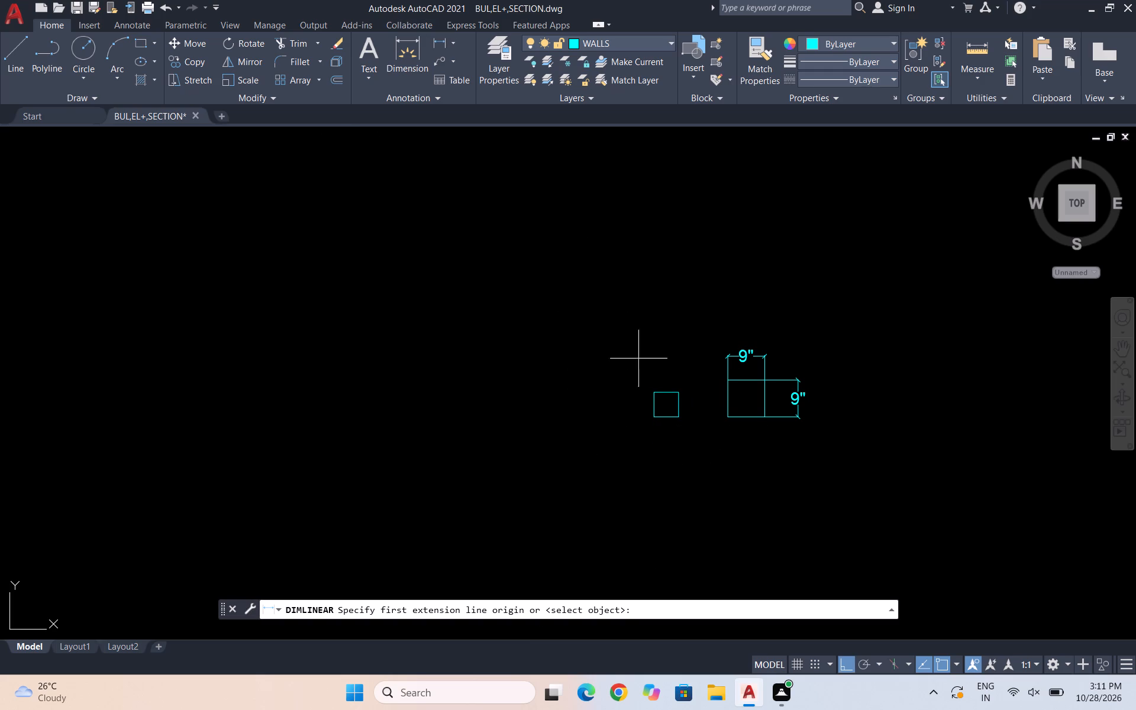
click(654, 392)
click(679, 392)
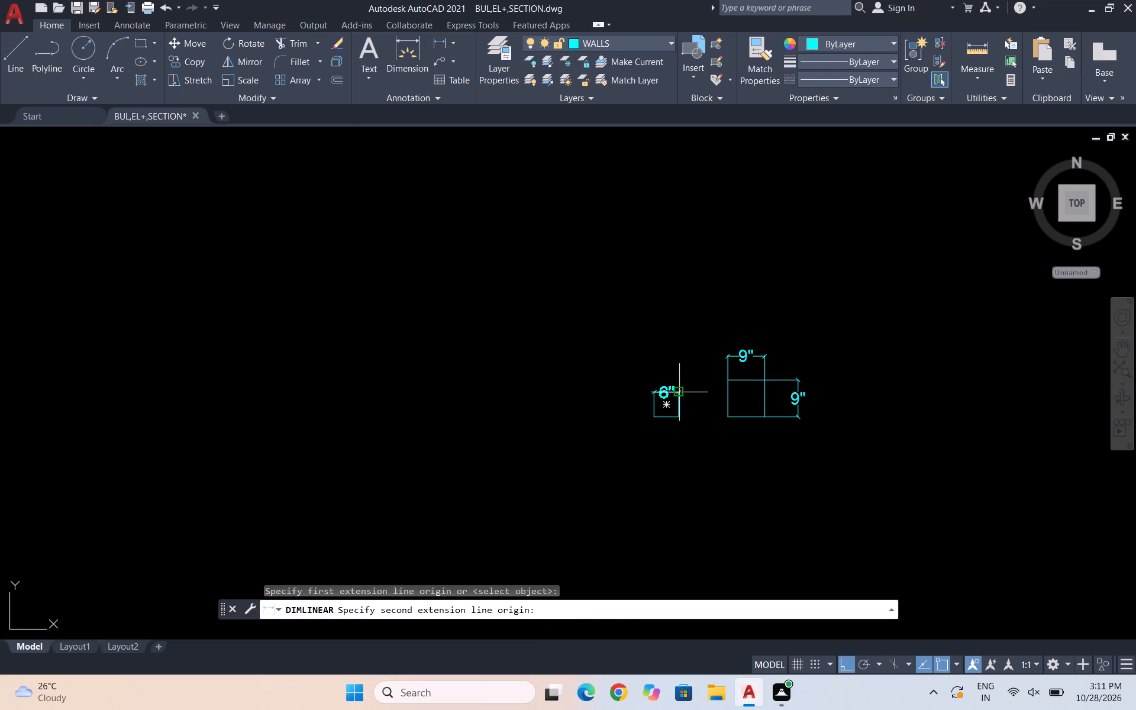
click(668, 370)
key(space)
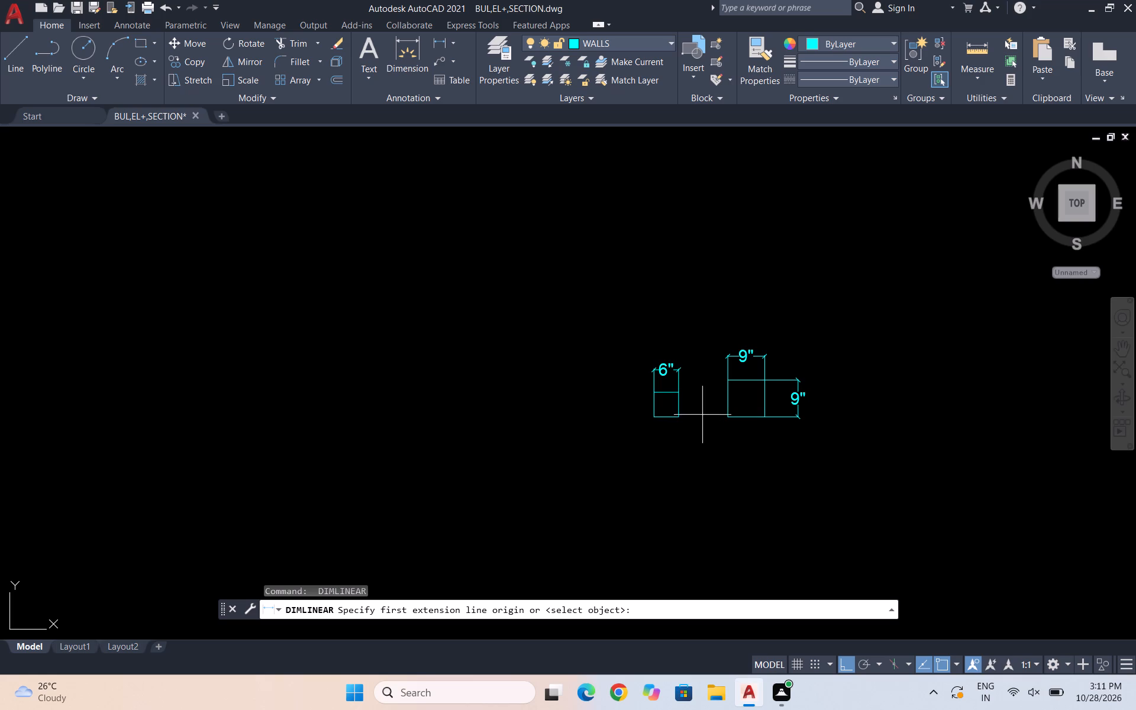
scroll(677, 416, up, 2)
click(679, 360)
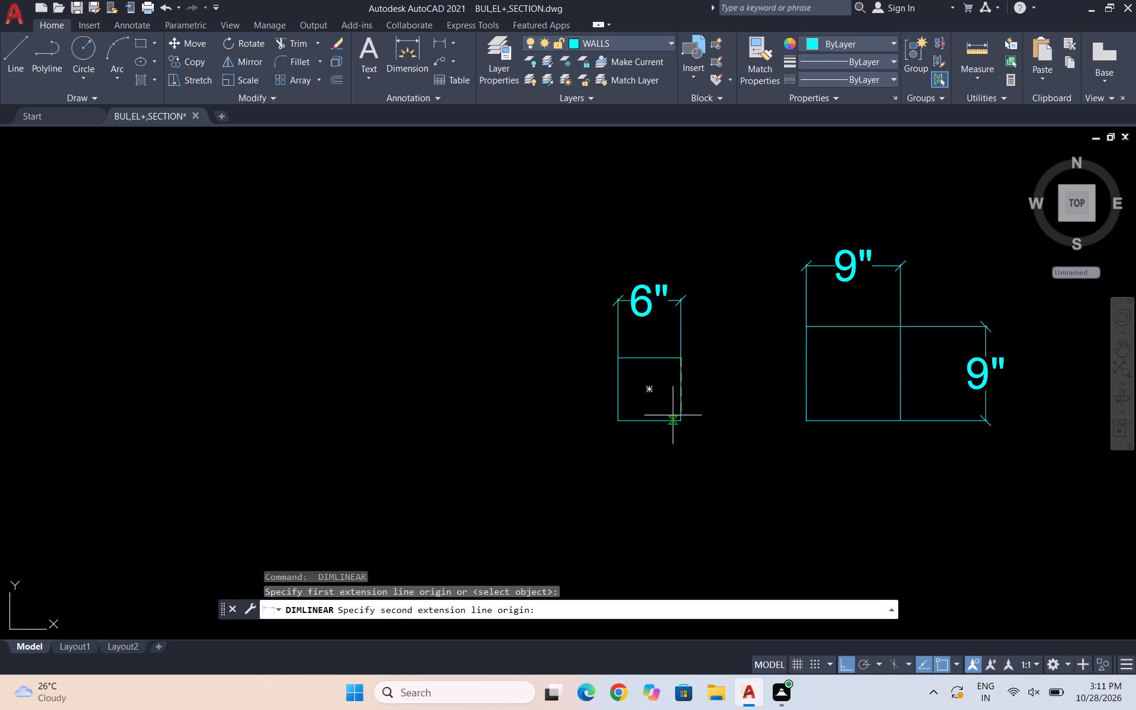
click(680, 420)
click(730, 422)
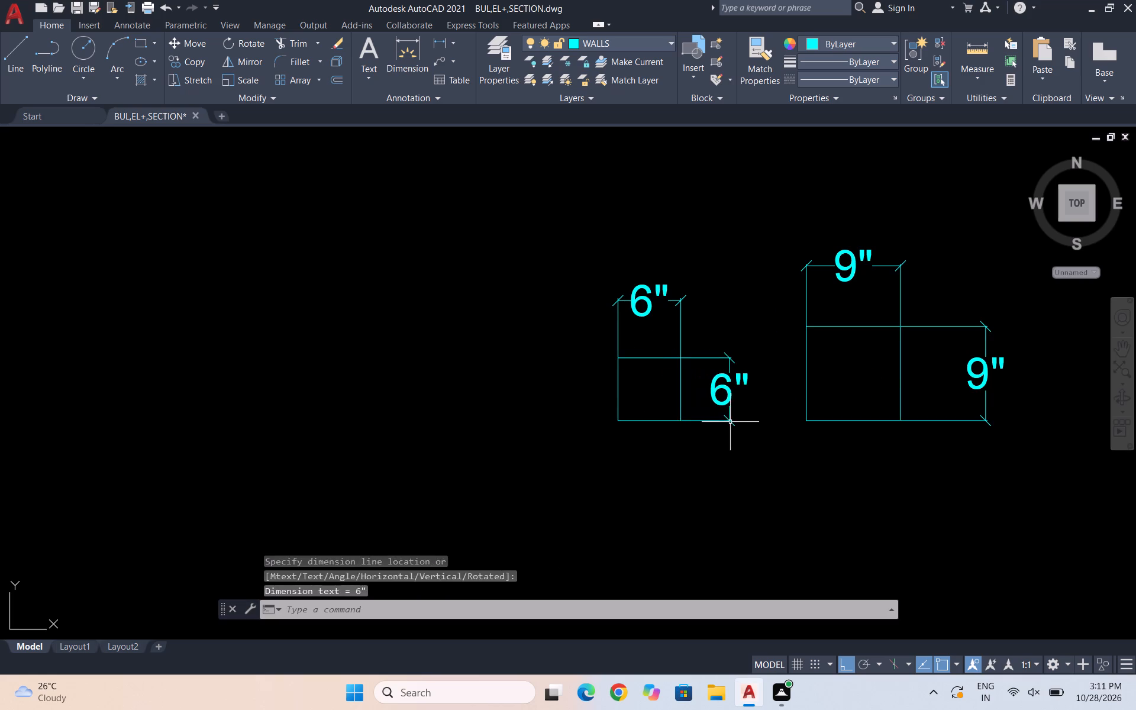
key(Escape)
Start another rectangle beside the dimensioned 6" square.
scroll(602, 379, down, 4)
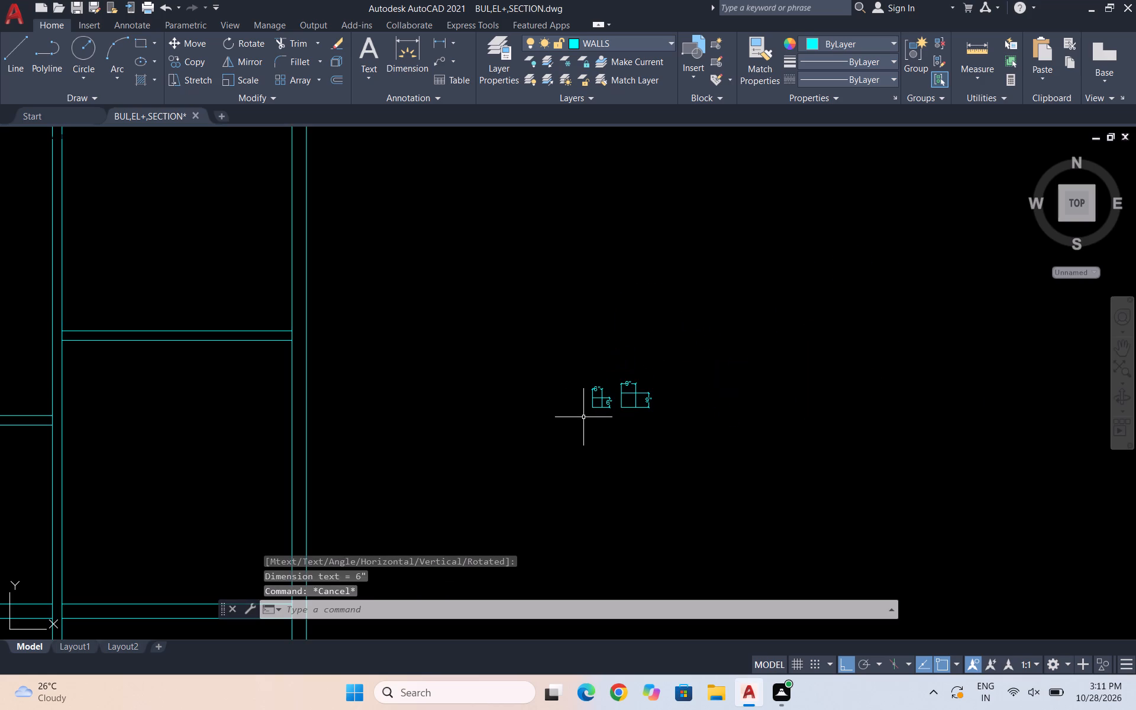
text(REC)
key(Return)
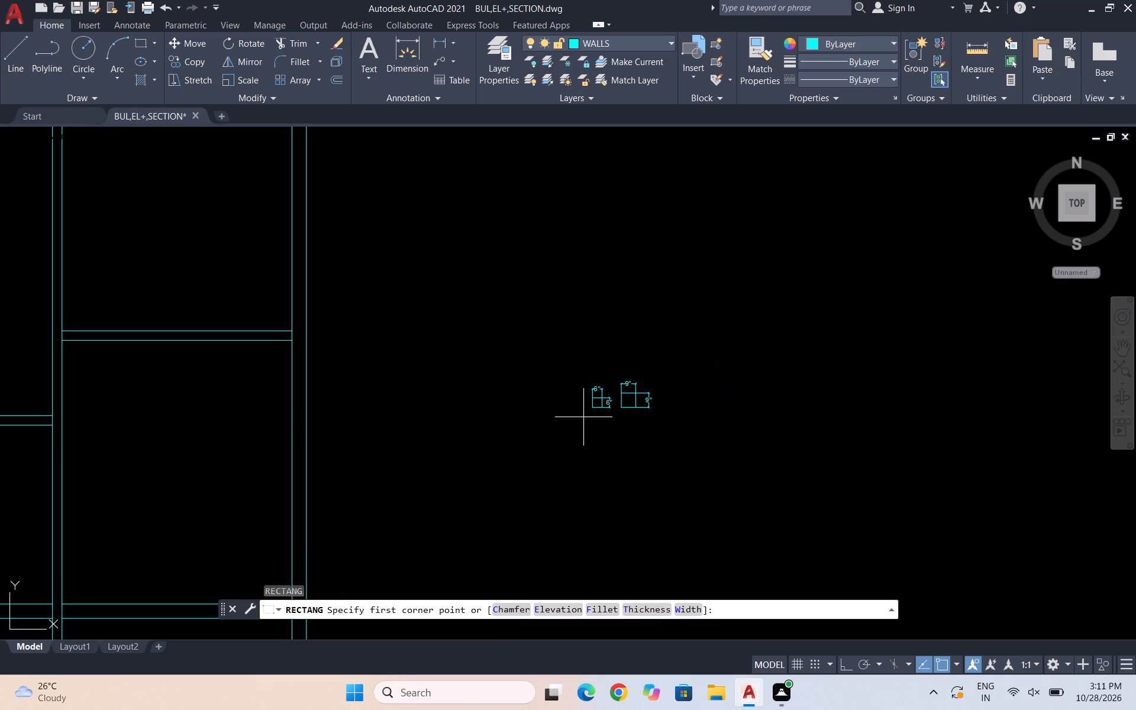
scroll(576, 409, up, 2)
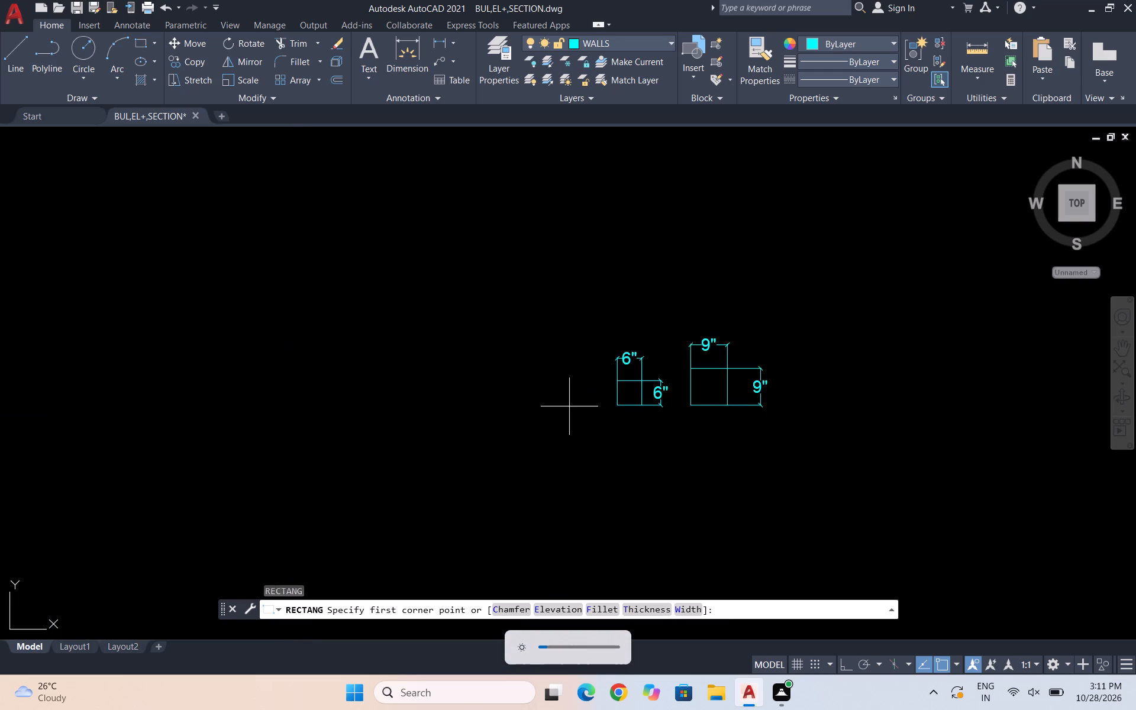
scroll(568, 404, up, 2)
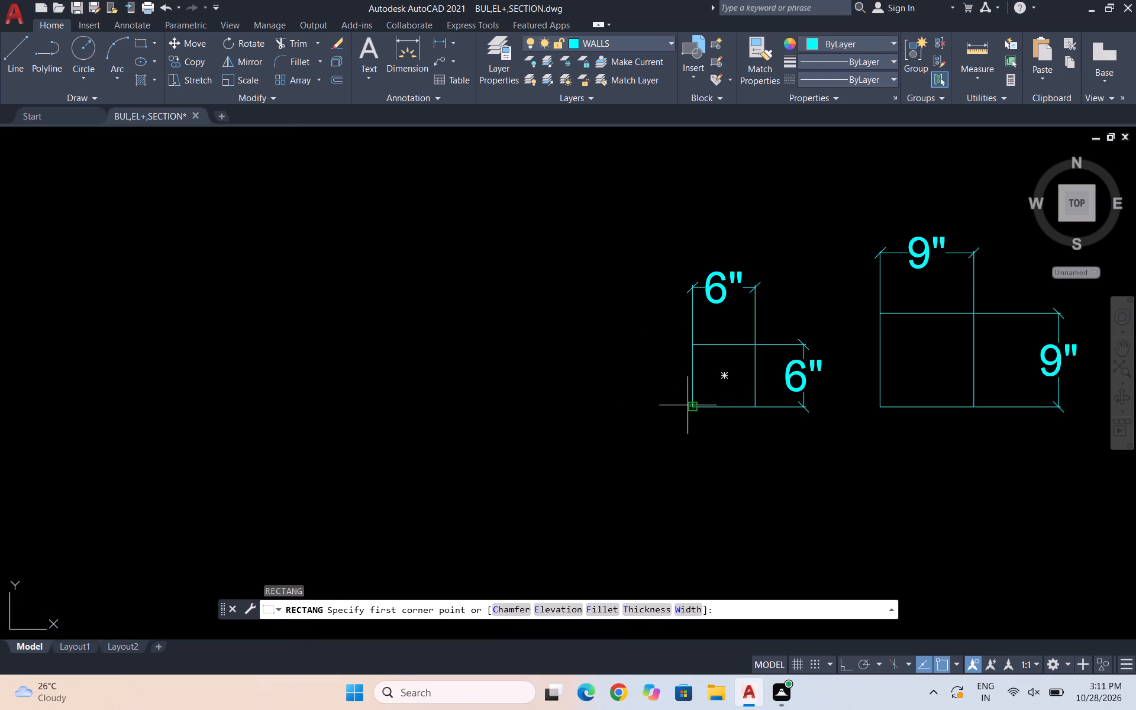
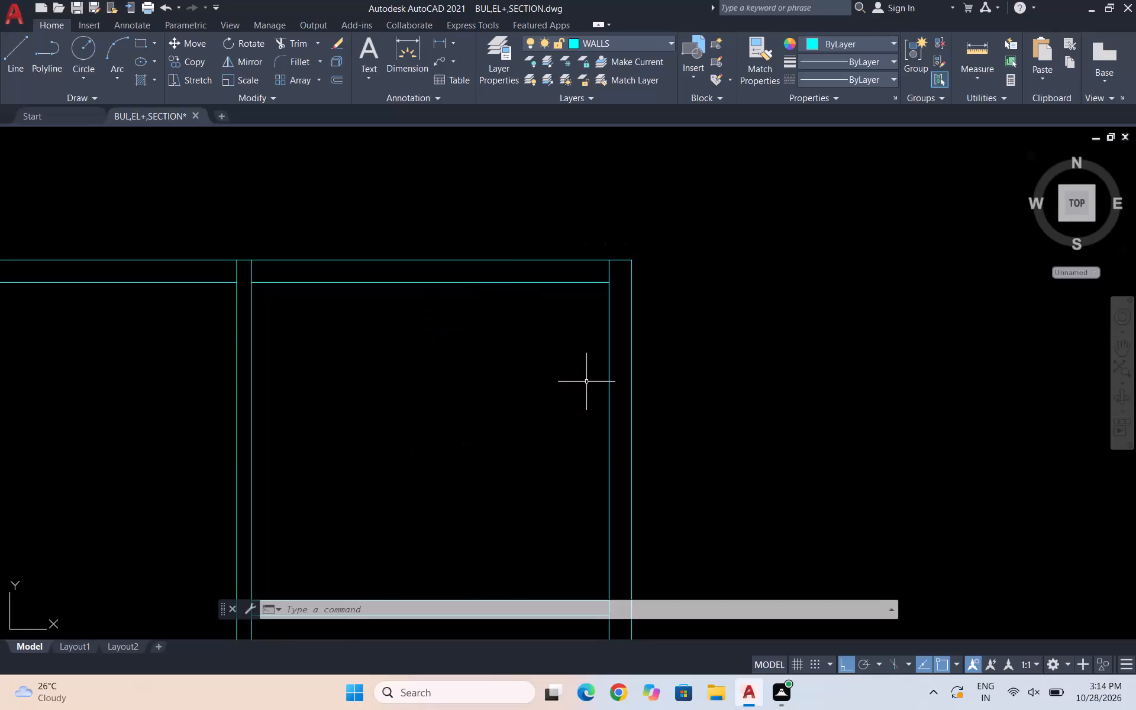
Copy the dimensioned 9" square by its top-right corner onto the top-right outer corner of the new wall layout.
scroll(596, 370, down, 2)
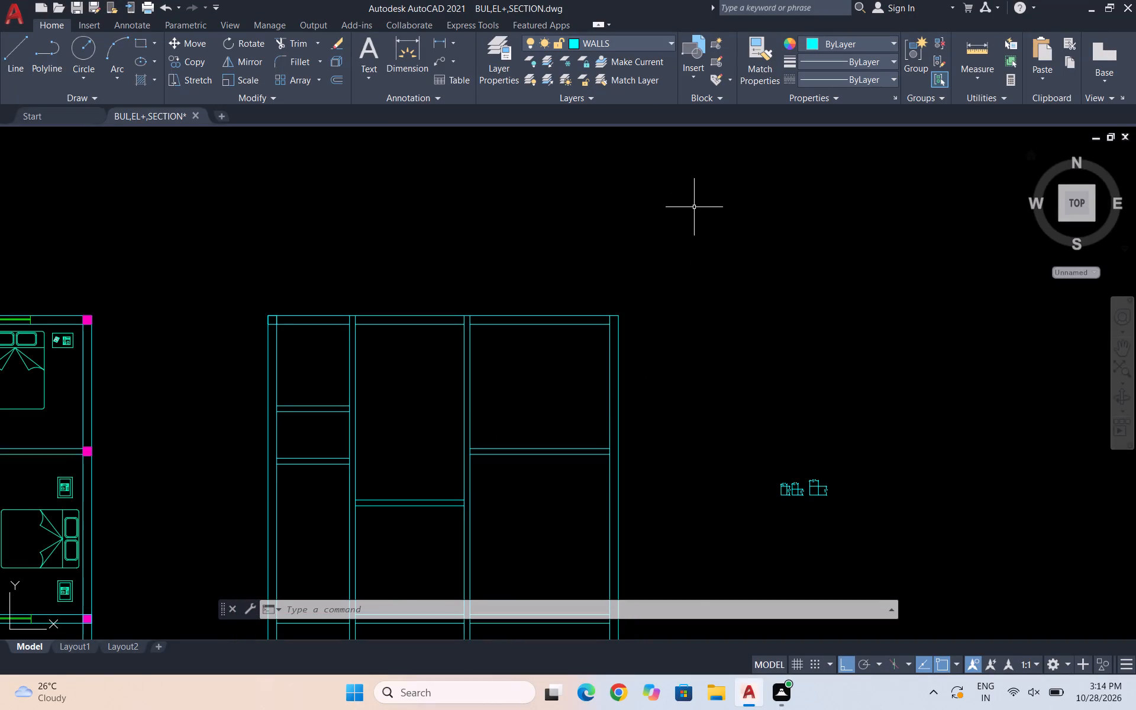
key(Escape)
scroll(803, 512, up, 3)
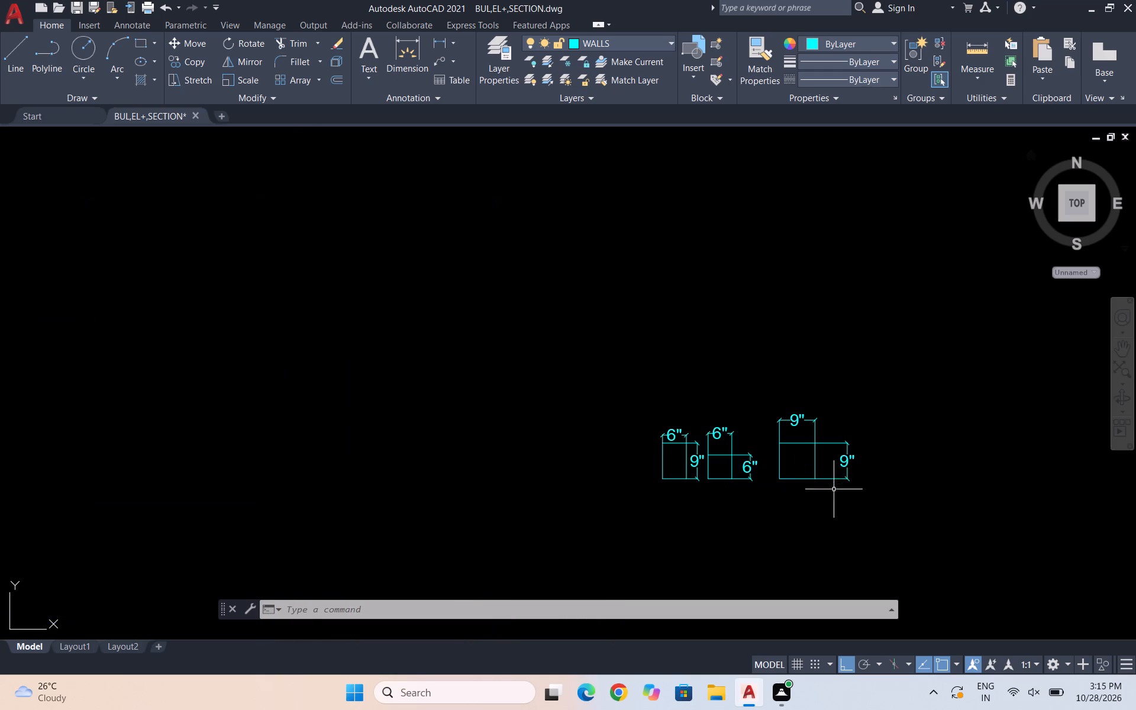
scroll(798, 466, up, 1)
click(802, 494)
click(780, 470)
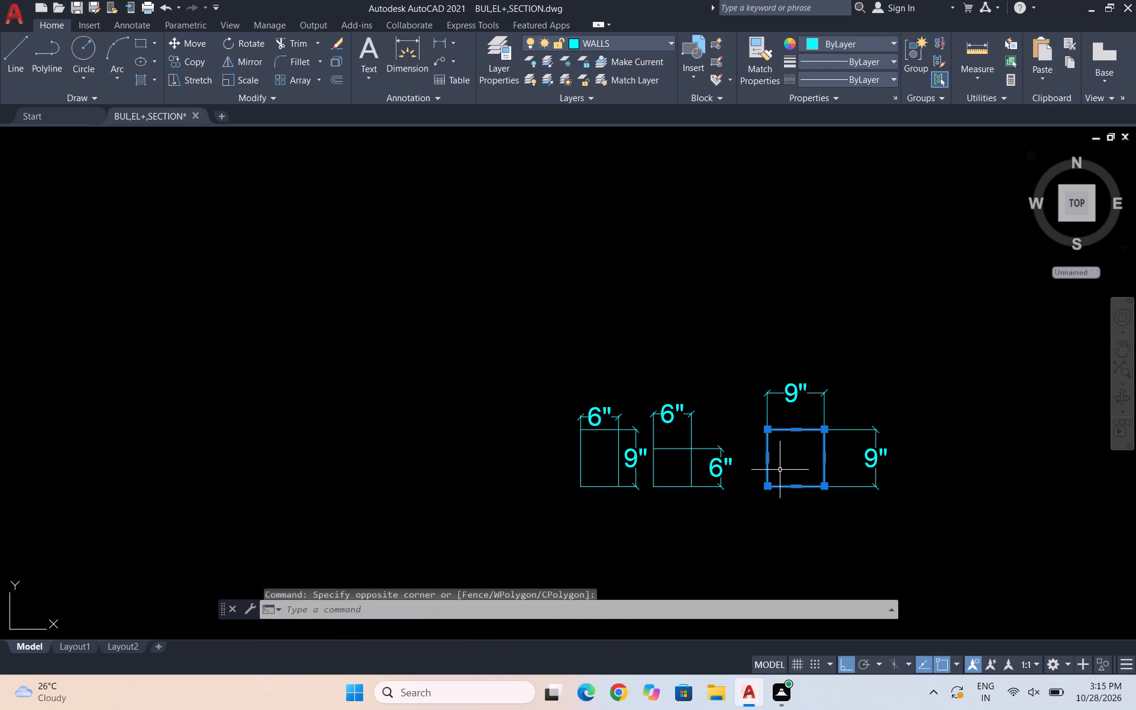
key(c)
key(o)
key(Return)
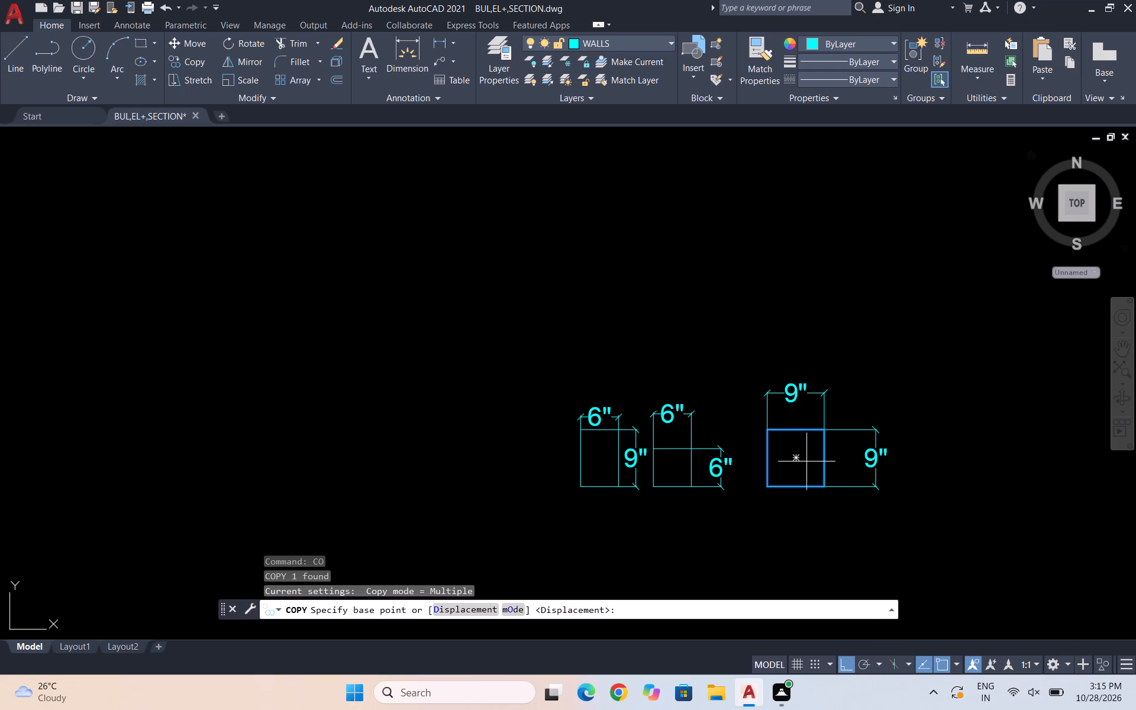
click(827, 426)
scroll(840, 441, down, 1)
scroll(786, 467, down, 1)
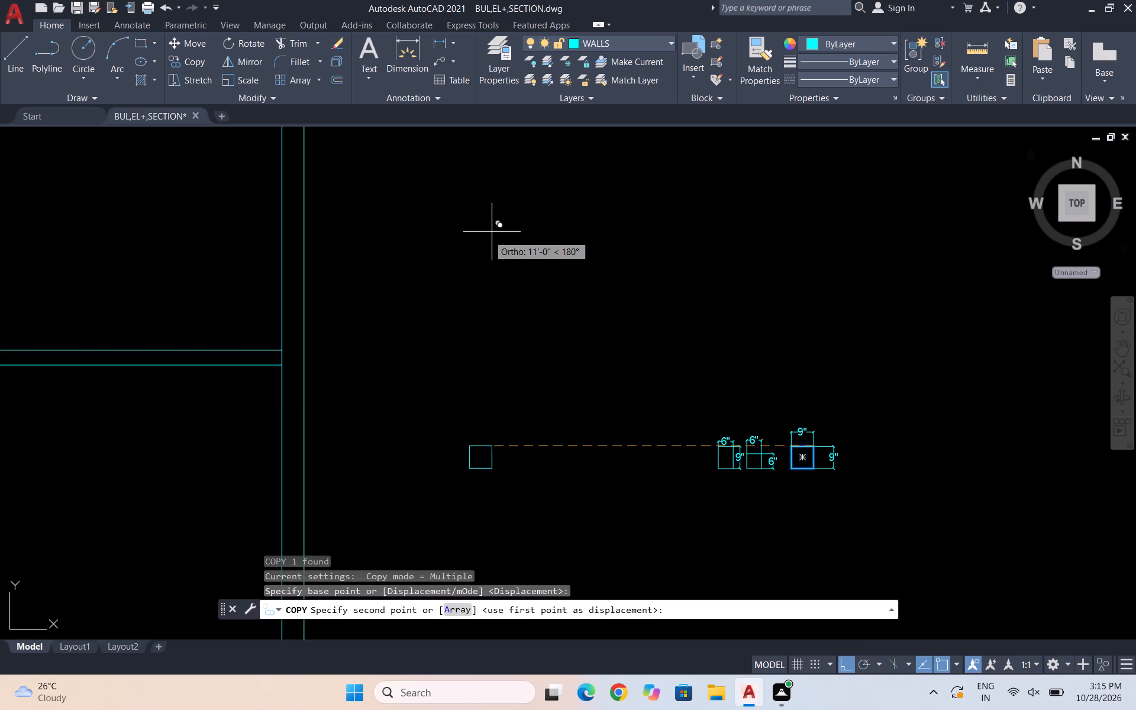
scroll(531, 306, down, 2)
scroll(463, 216, up, 1)
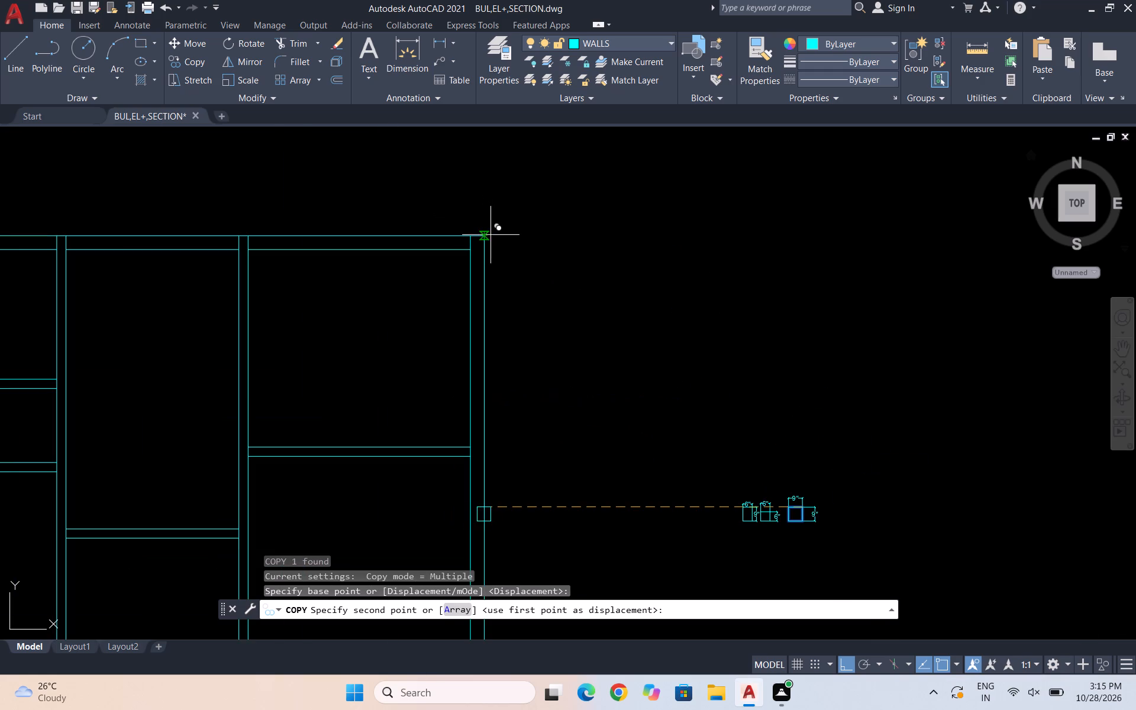
click(485, 236)
key(Escape)
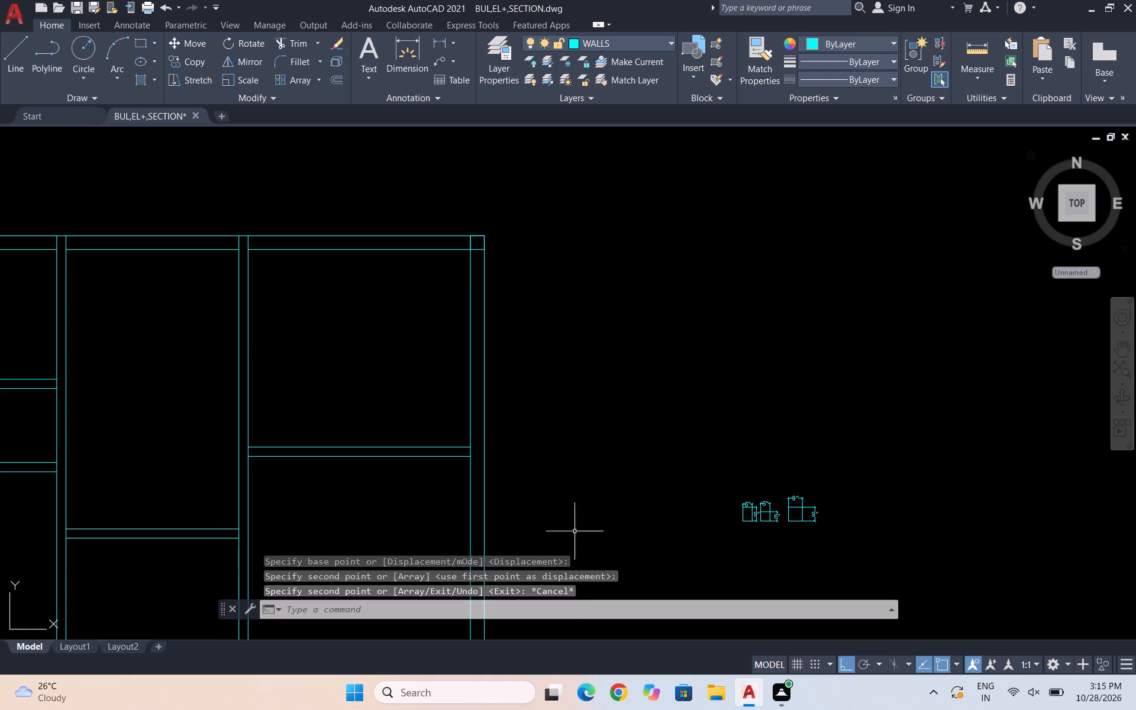
Copy the 6" square by its top-right corner onto the junction of the right interior vertical wall and the right-hand rooms' dividing wall.
scroll(816, 561, down, 1)
scroll(807, 557, up, 1)
scroll(769, 521, up, 4)
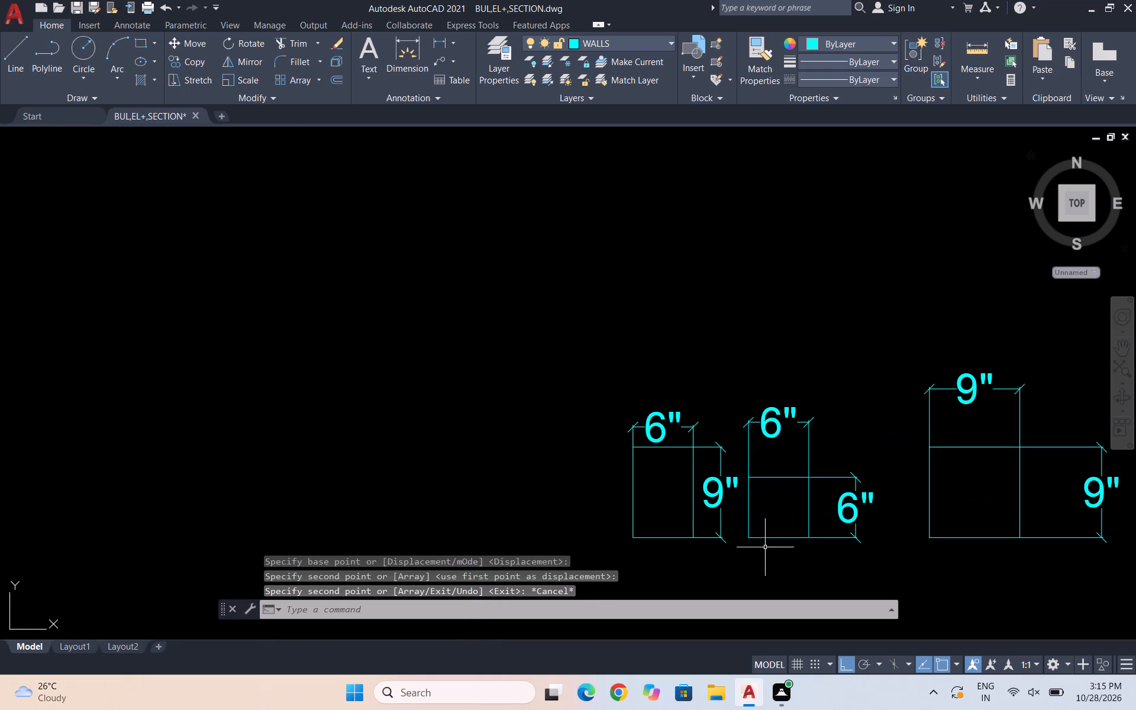
drag(777, 559, 772, 548)
click(761, 528)
text(CO)
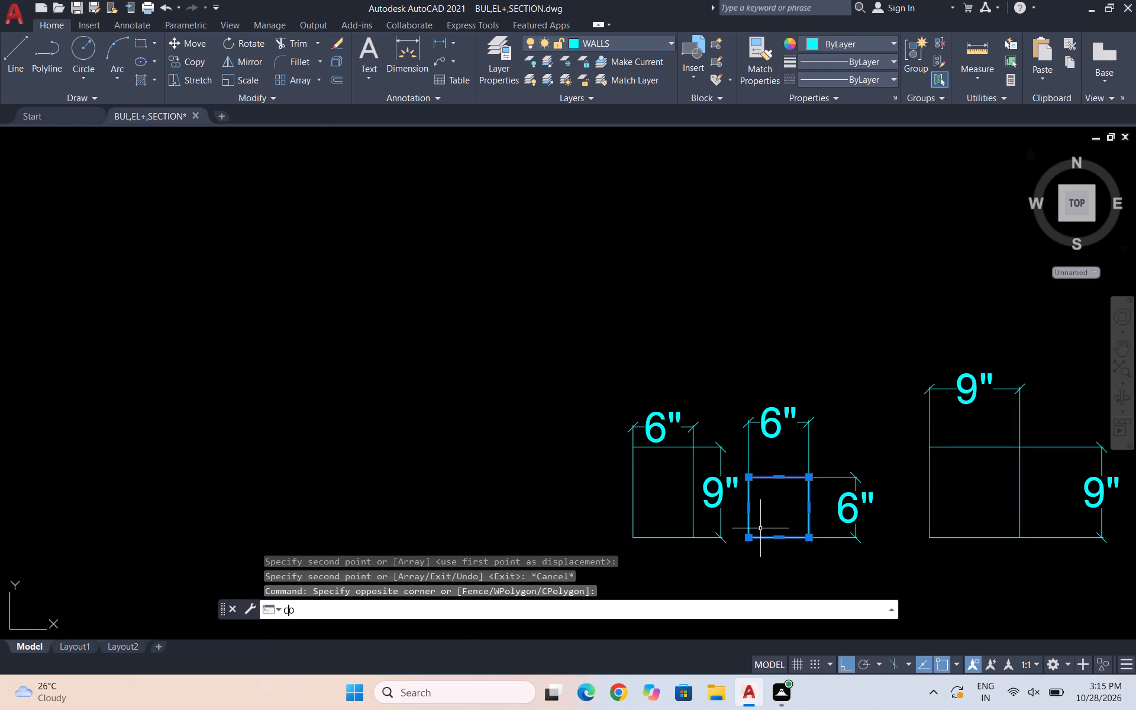
key(Return)
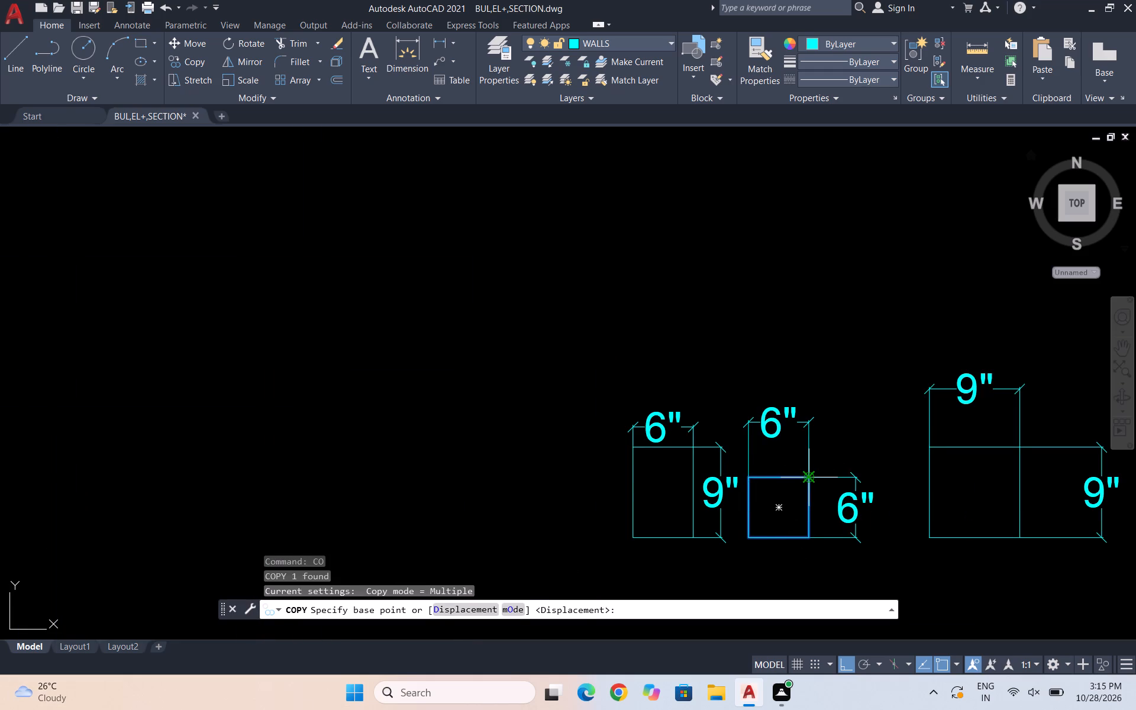
click(809, 477)
scroll(692, 561, down, 3)
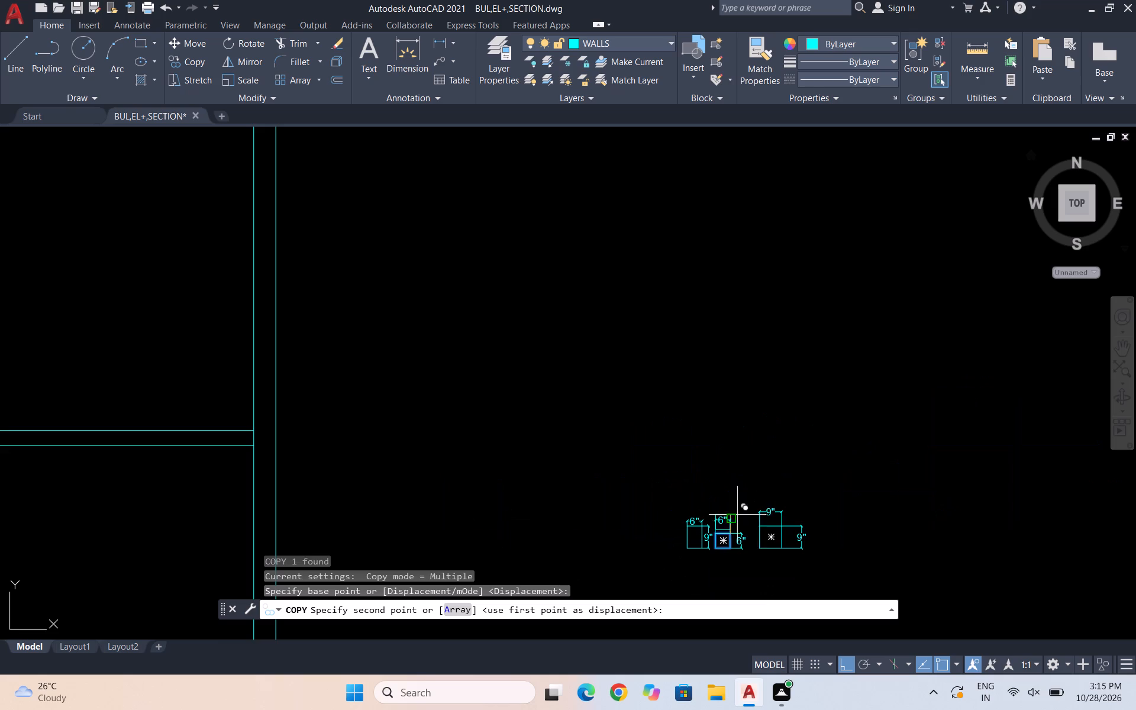
scroll(362, 483, down, 2)
scroll(211, 467, up, 2)
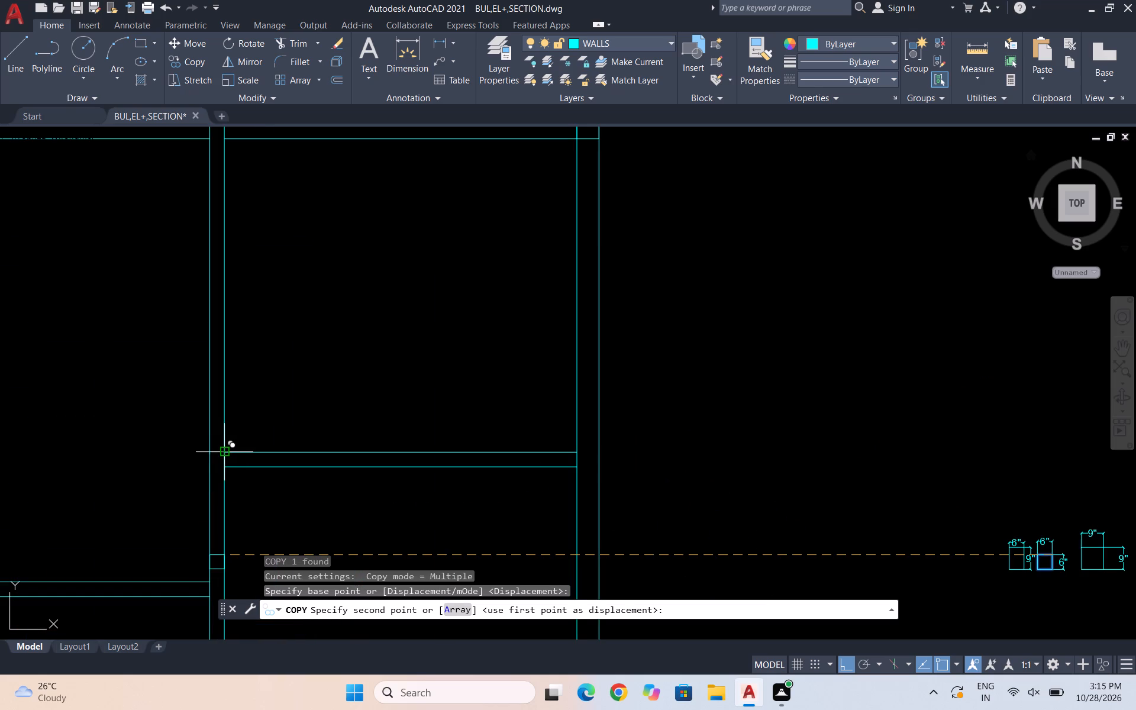
click(227, 451)
scroll(524, 446, down, 1)
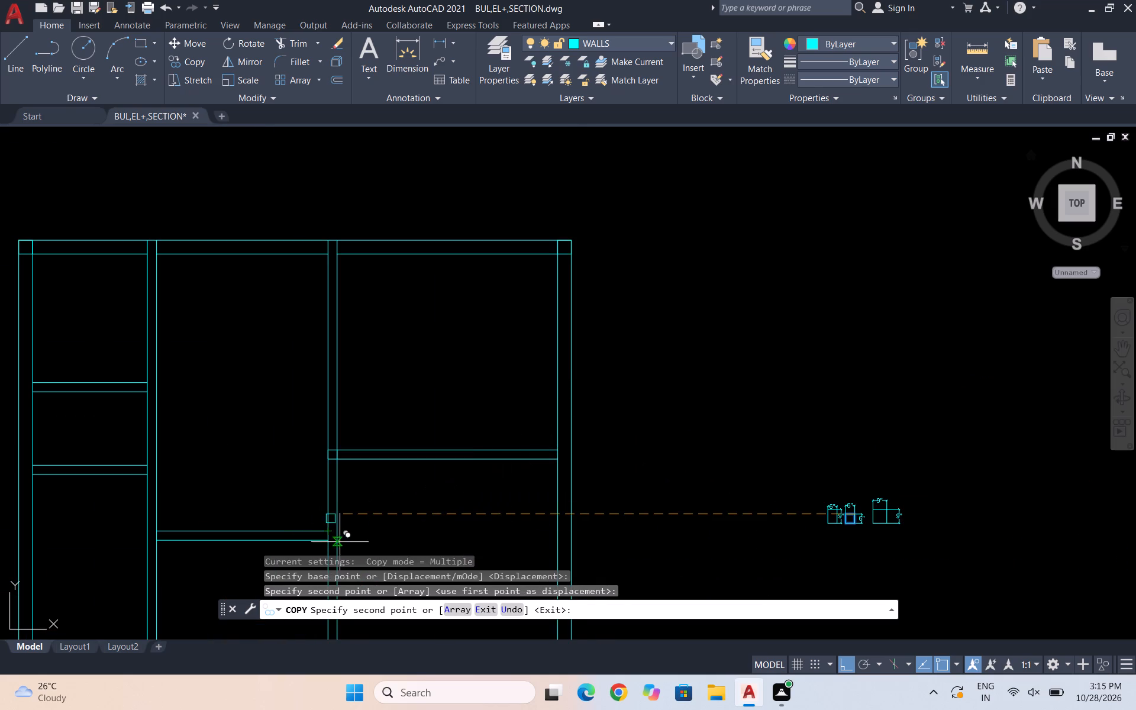
key(Escape)
Copy the 6" square by its bottom-left corner onto the junction of the left interior vertical wall and the middle bay's horizontal wall.
scroll(850, 524, up, 4)
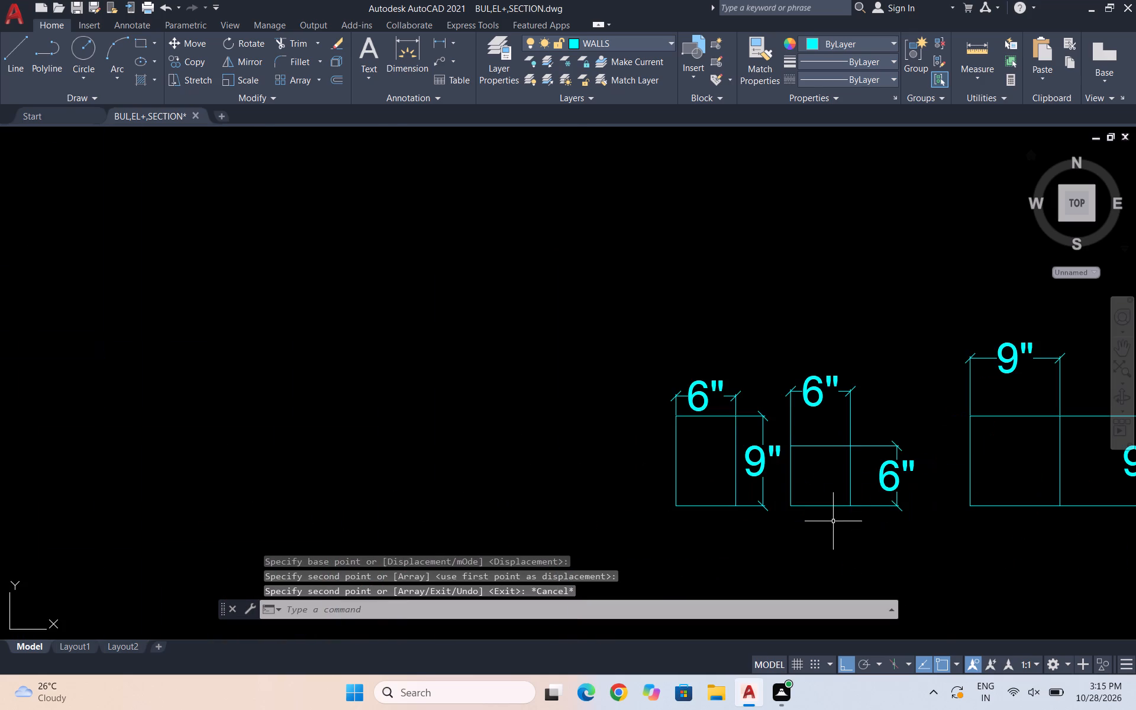
drag(830, 519, 827, 513)
click(814, 496)
text(CO)
key(Return)
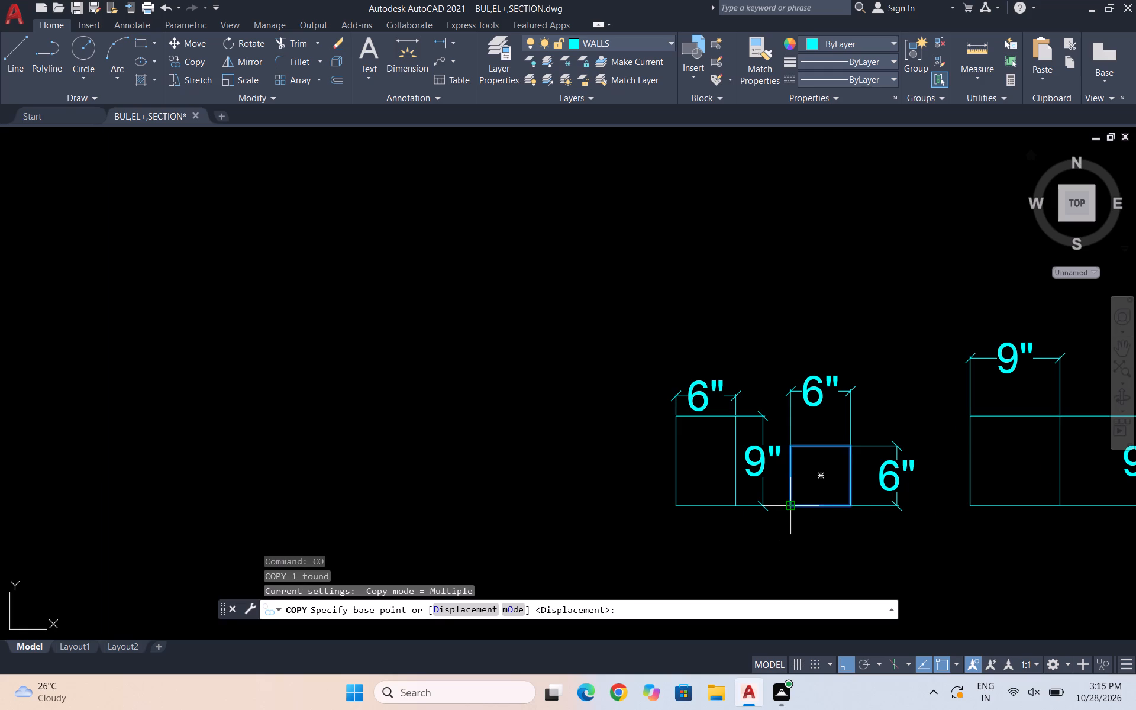
click(792, 507)
scroll(809, 492, down, 4)
scroll(747, 506, down, 2)
scroll(551, 502, up, 2)
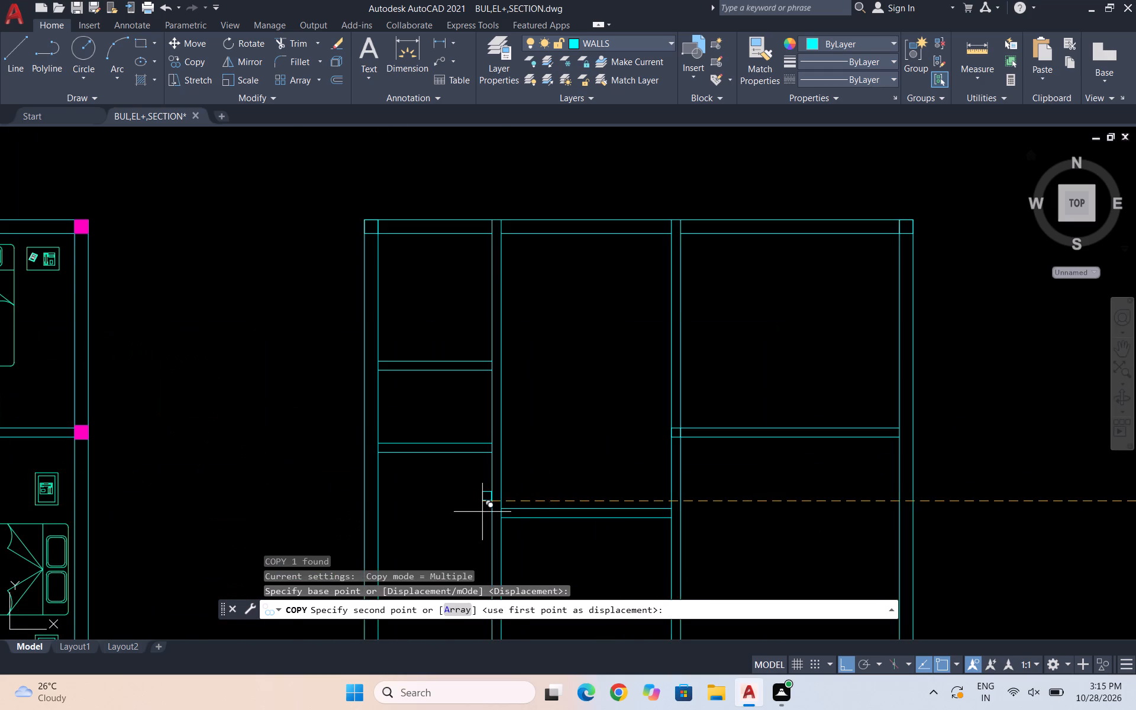
scroll(483, 516, up, 1)
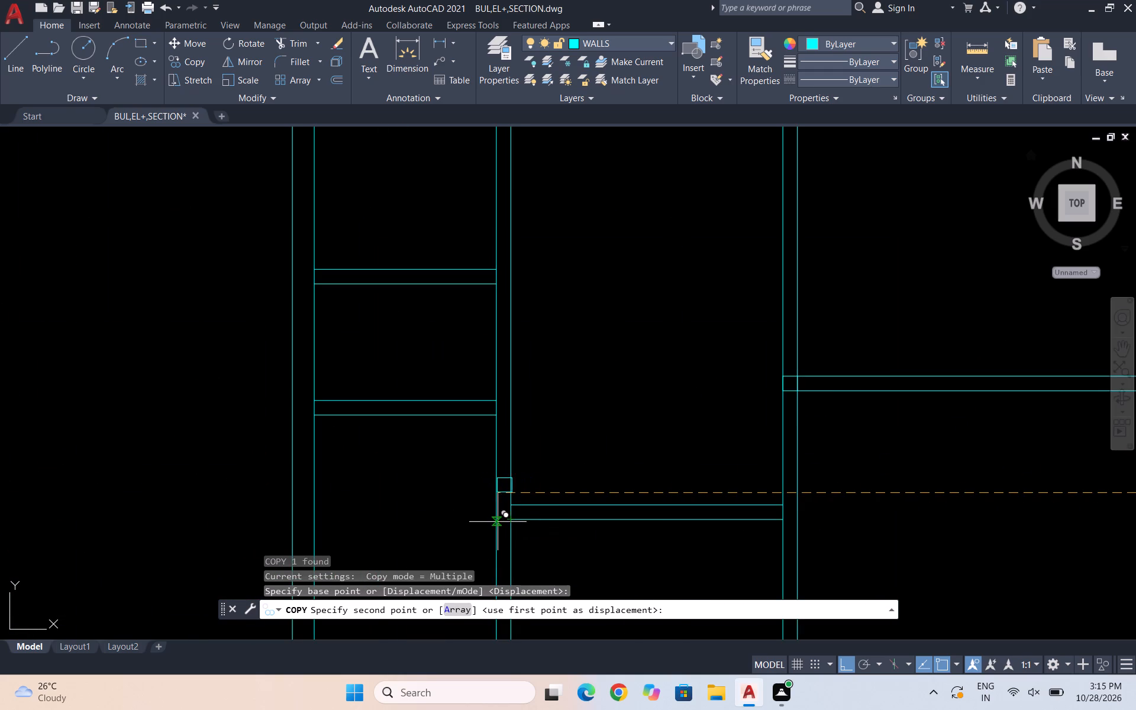
scroll(538, 520, up, 3)
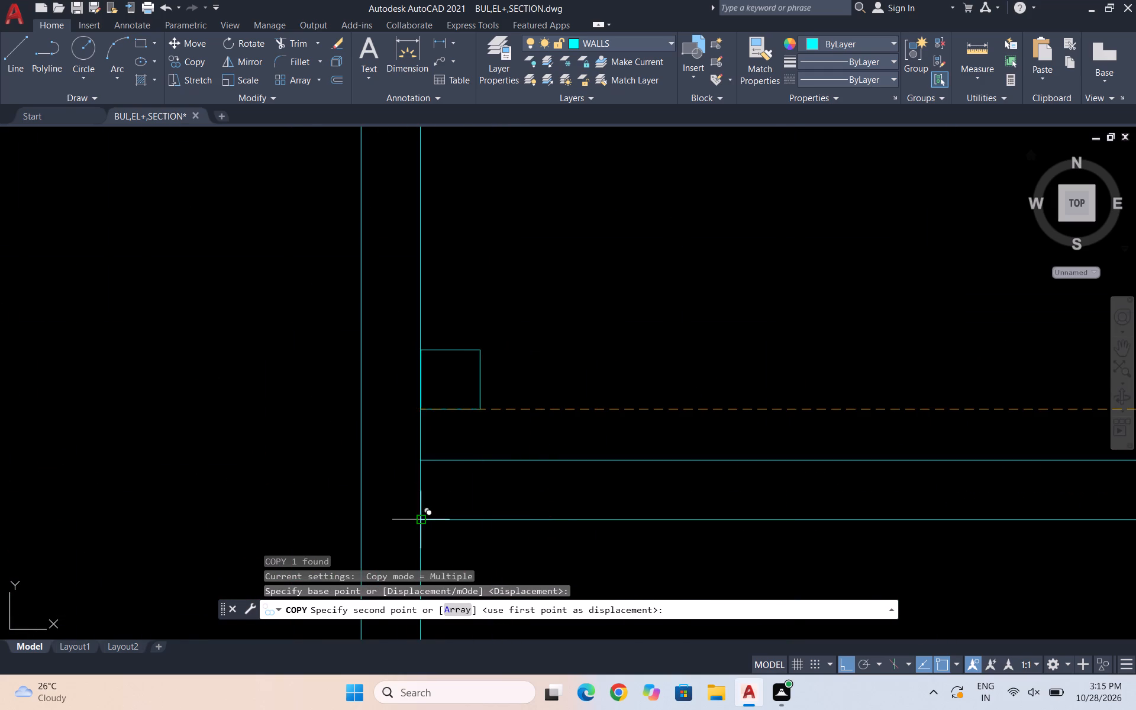
click(361, 519)
key(Escape)
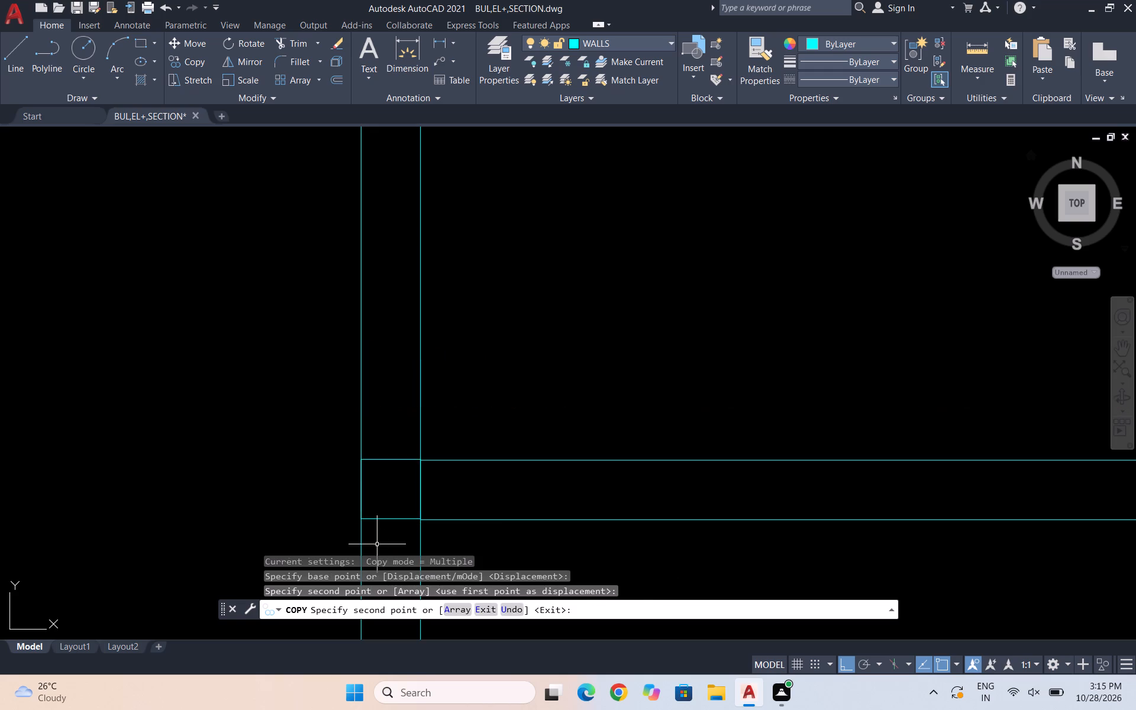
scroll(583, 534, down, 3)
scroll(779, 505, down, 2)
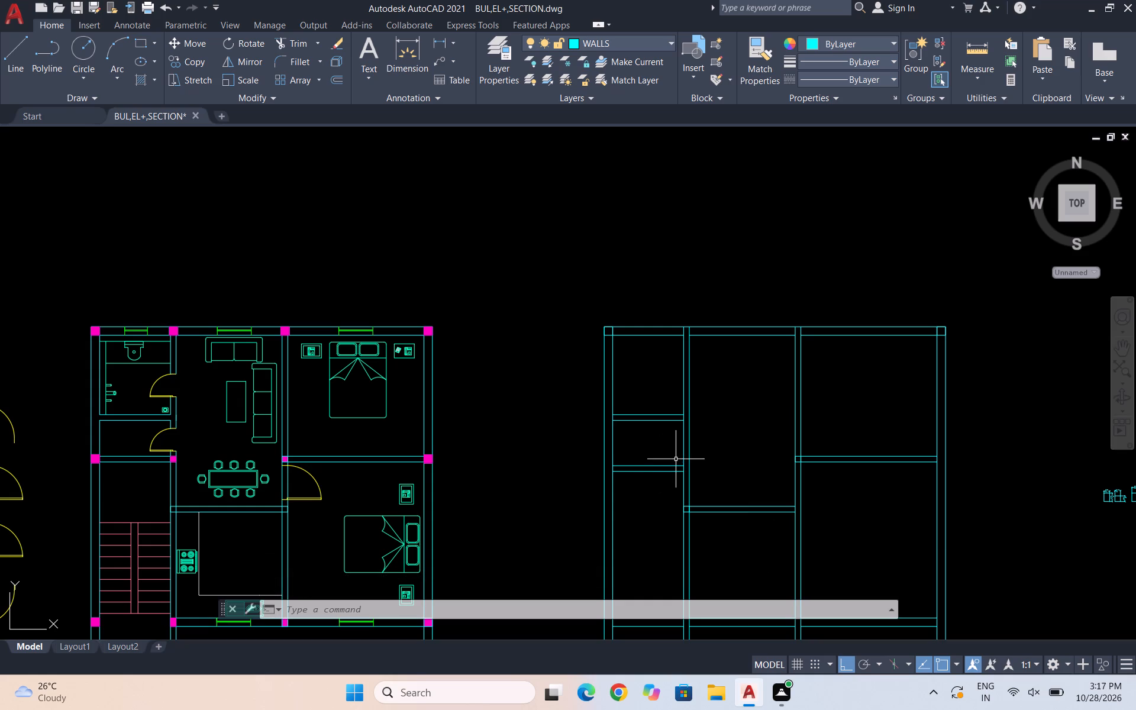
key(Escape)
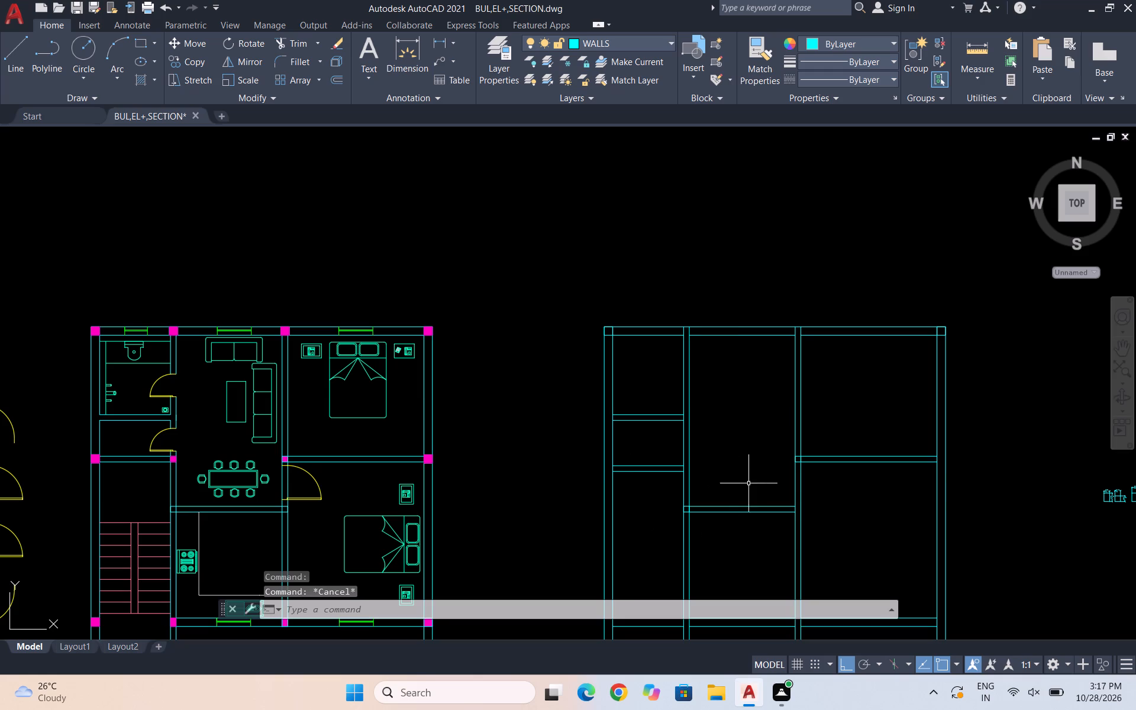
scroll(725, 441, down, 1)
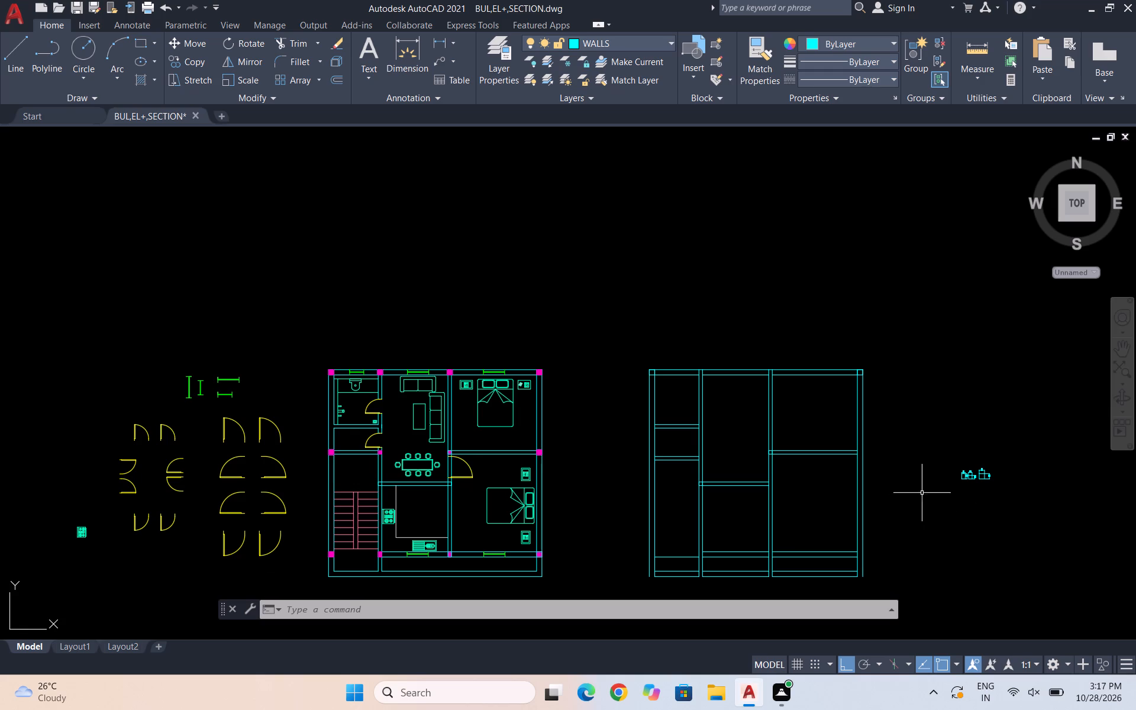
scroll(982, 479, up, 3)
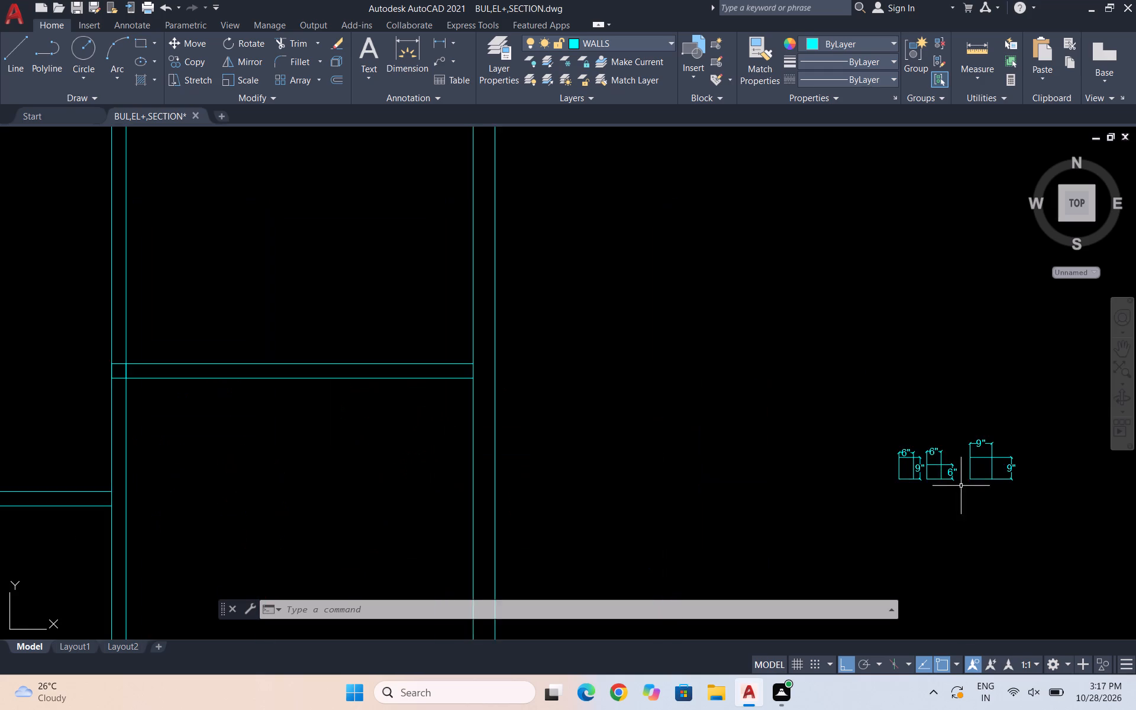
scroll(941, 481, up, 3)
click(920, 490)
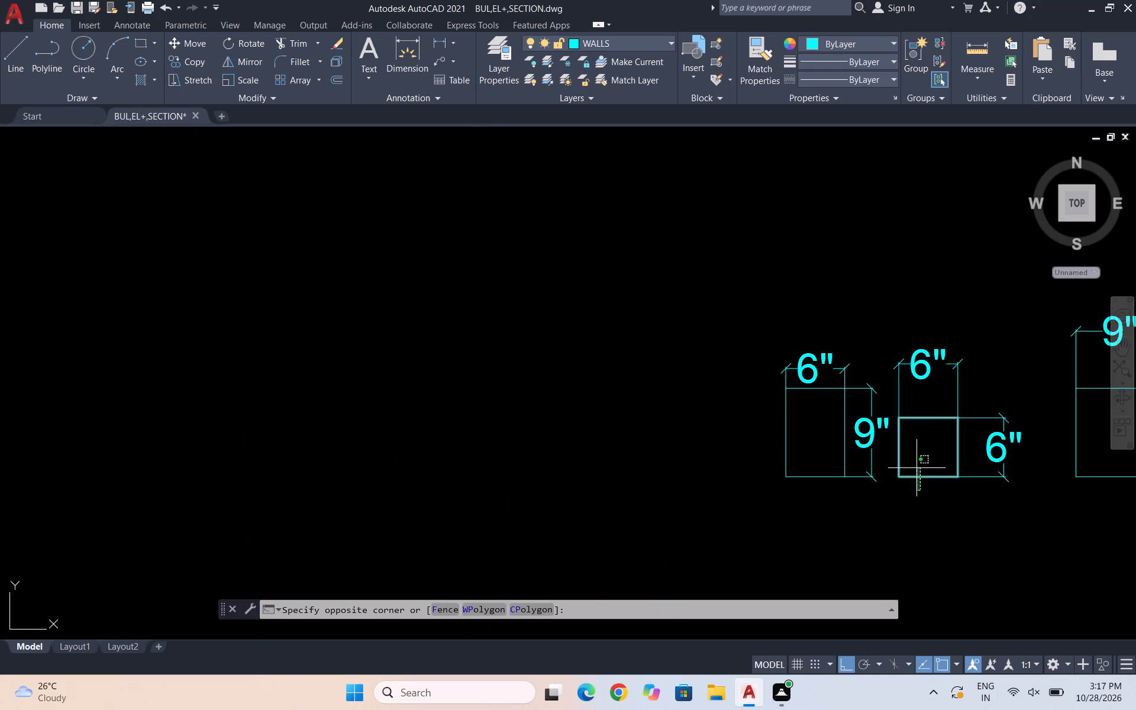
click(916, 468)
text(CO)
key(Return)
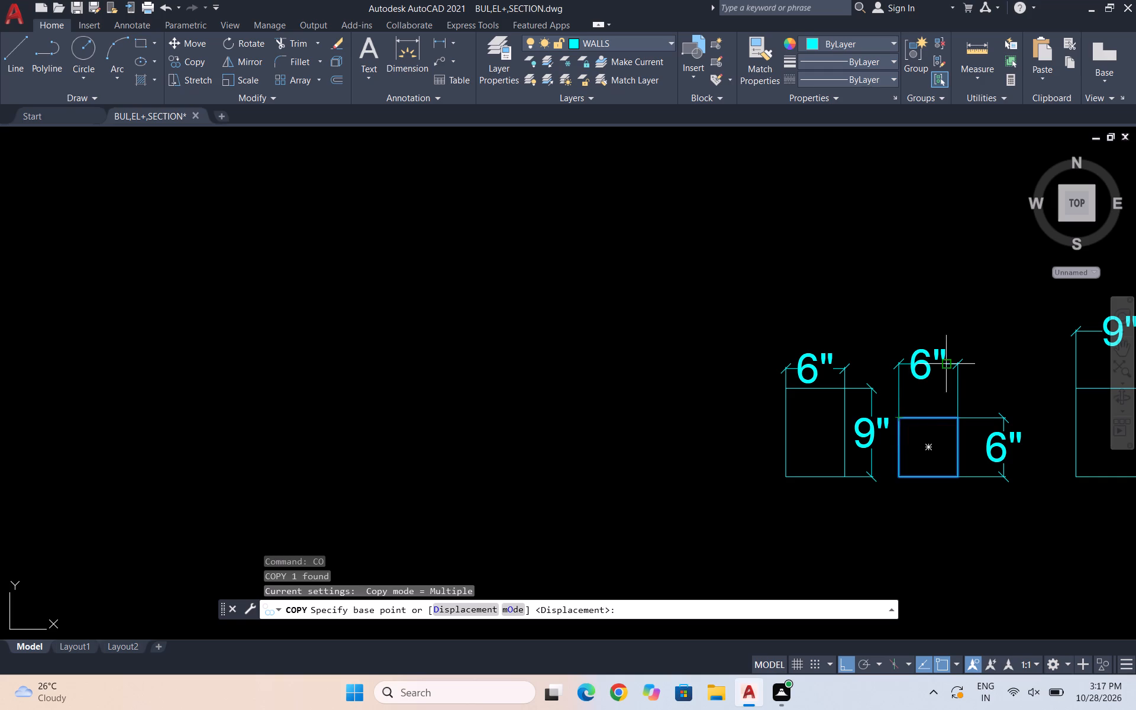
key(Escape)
Copy the 6" square by its top-right corner onto the junction of the middle bay's horizontal wall and the right interior vertical wall.
scroll(938, 402, up, 1)
drag(937, 456, 925, 445)
click(908, 422)
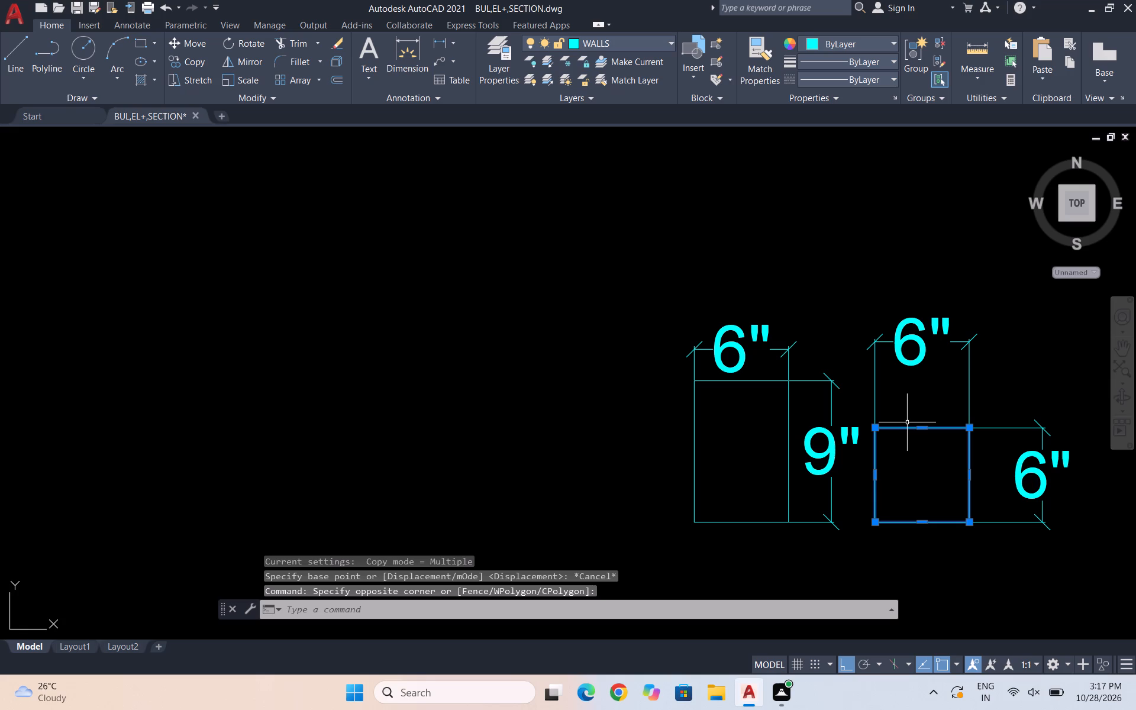
text(CO)
key(Return)
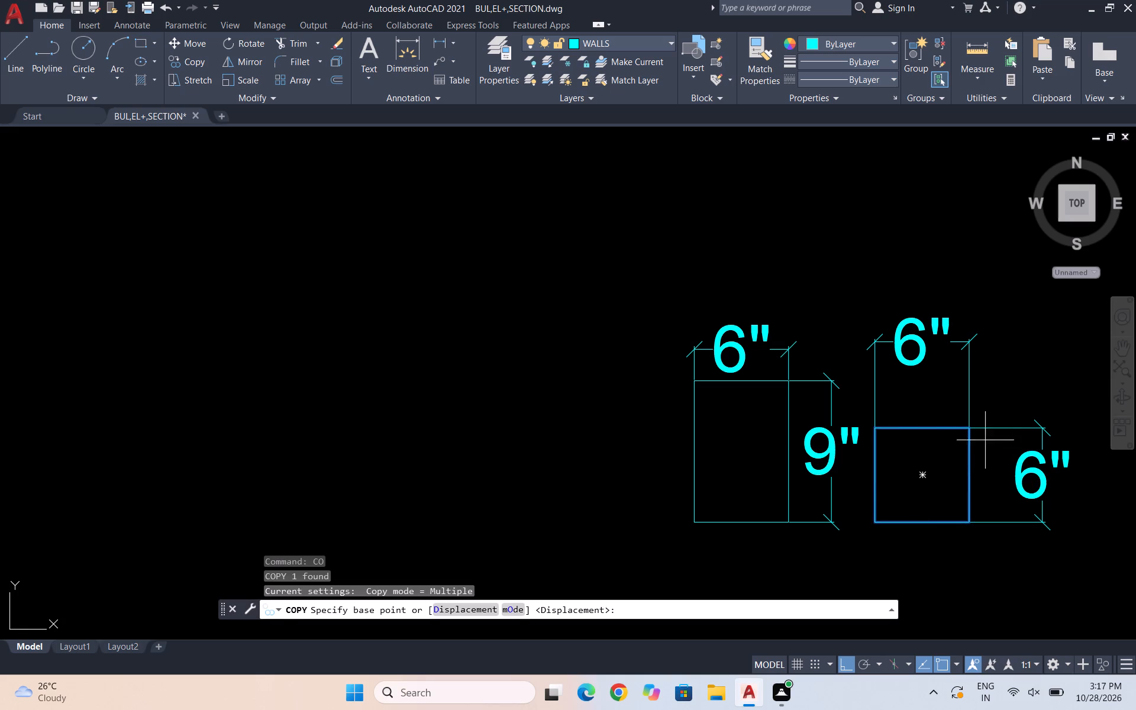
click(967, 429)
scroll(958, 430, down, 5)
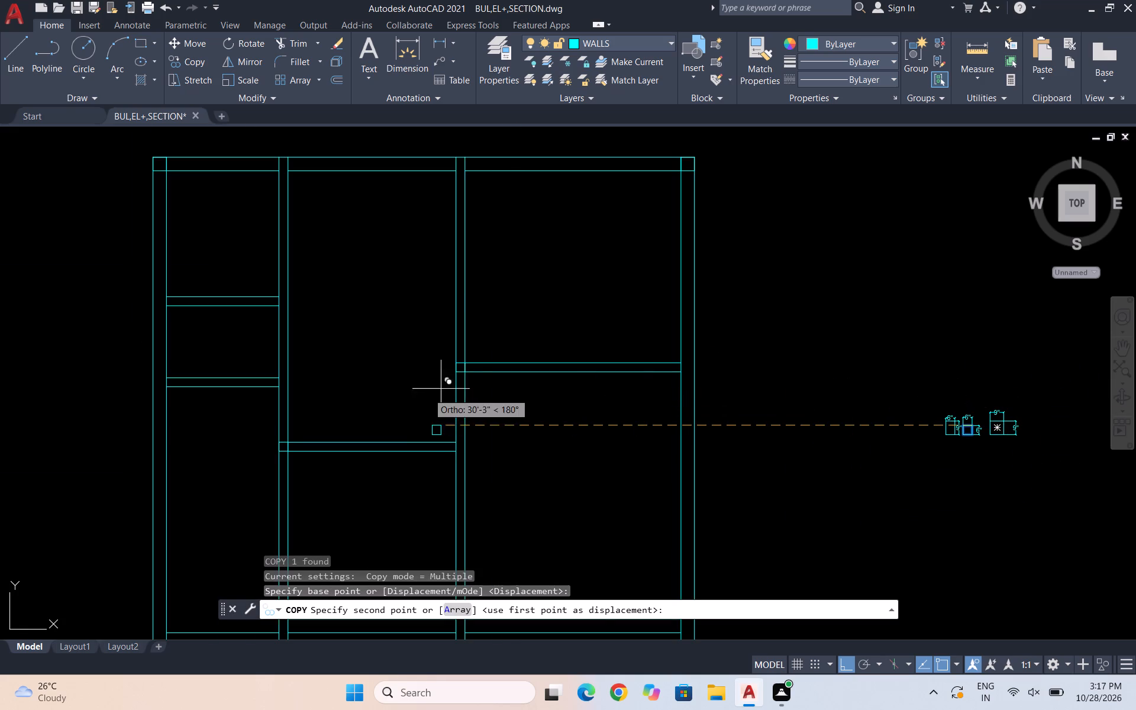
scroll(431, 435, up, 1)
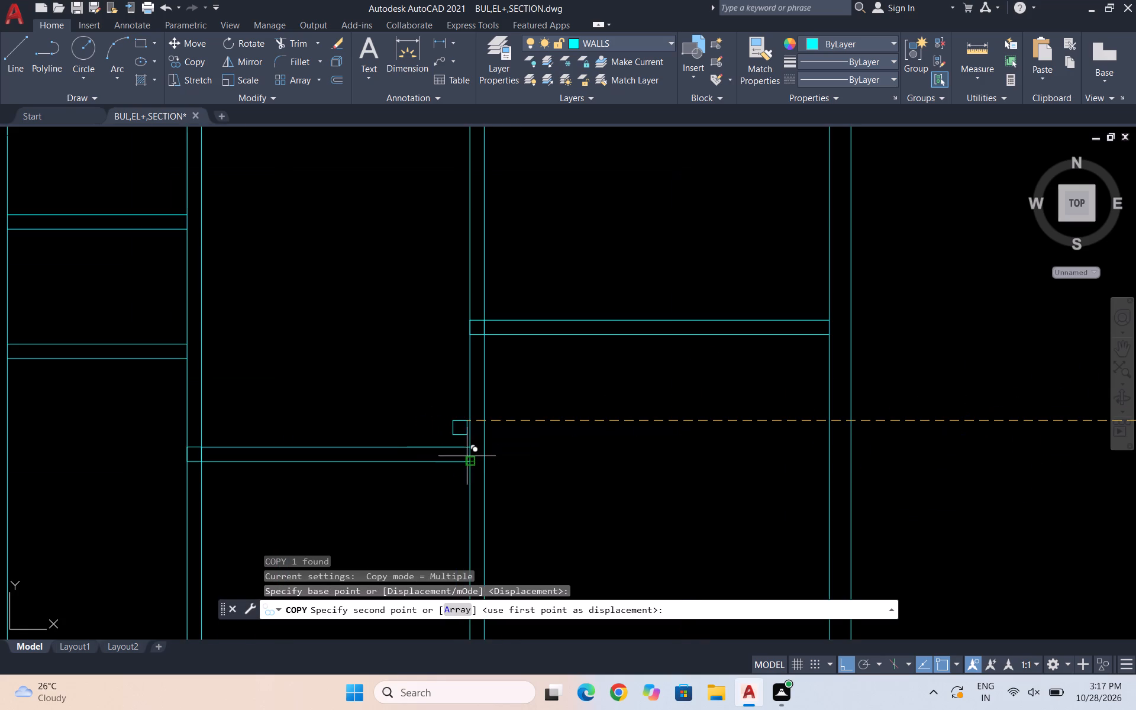
click(481, 448)
key(Escape)
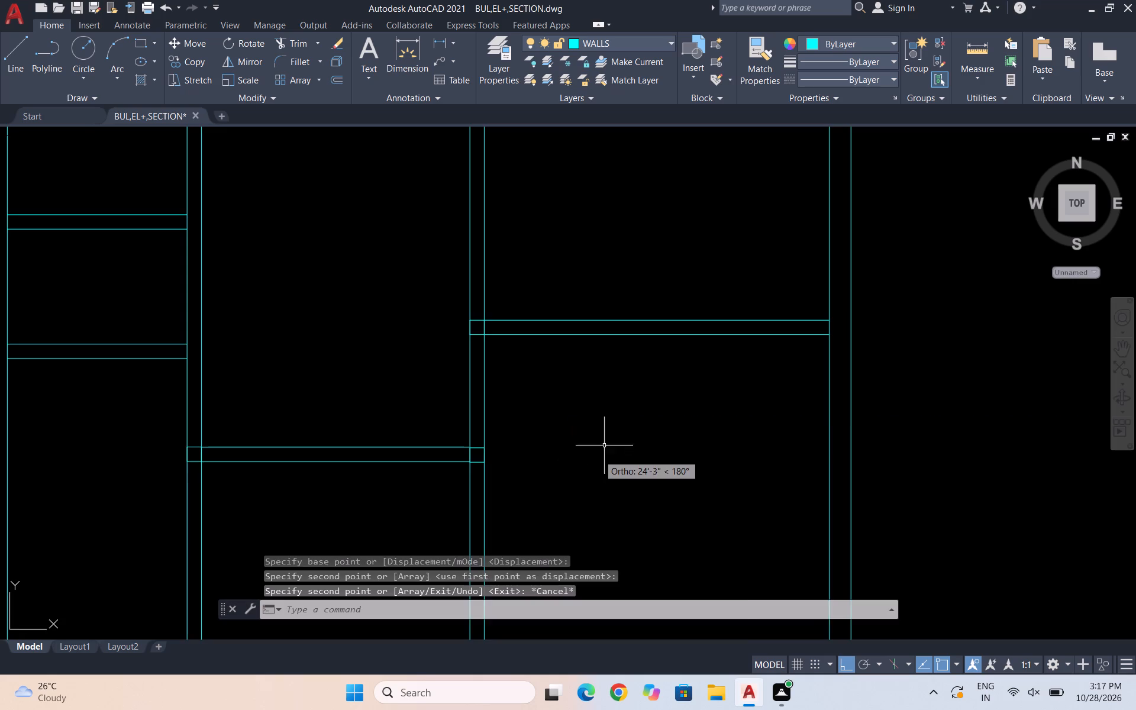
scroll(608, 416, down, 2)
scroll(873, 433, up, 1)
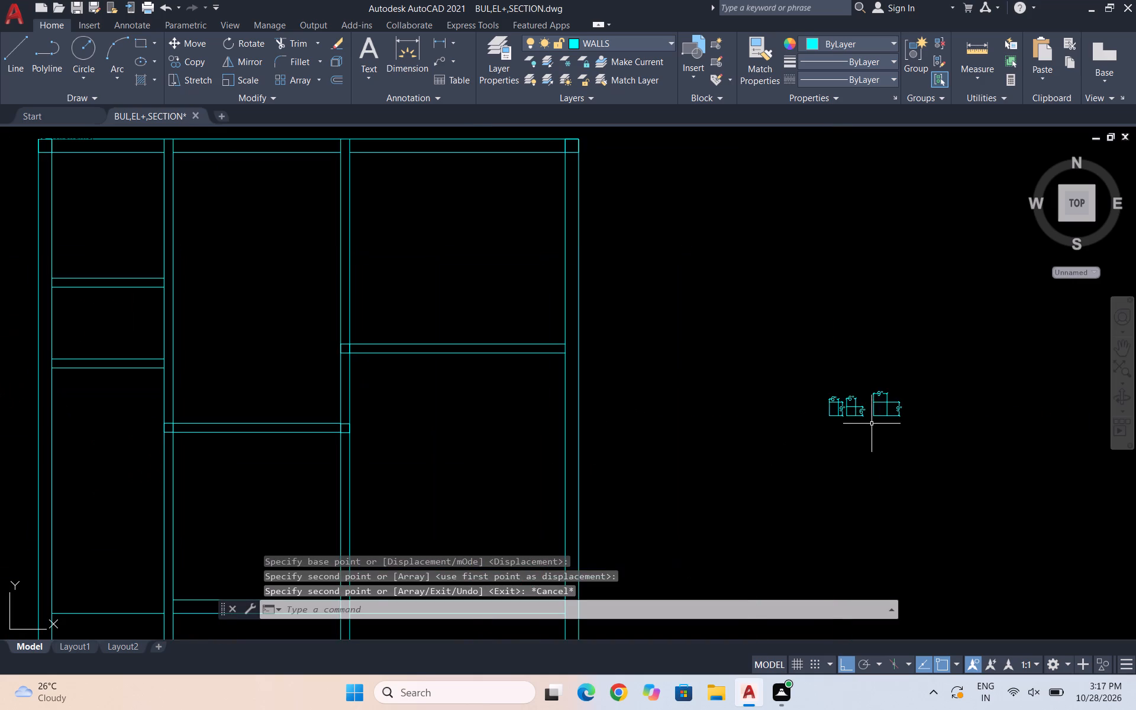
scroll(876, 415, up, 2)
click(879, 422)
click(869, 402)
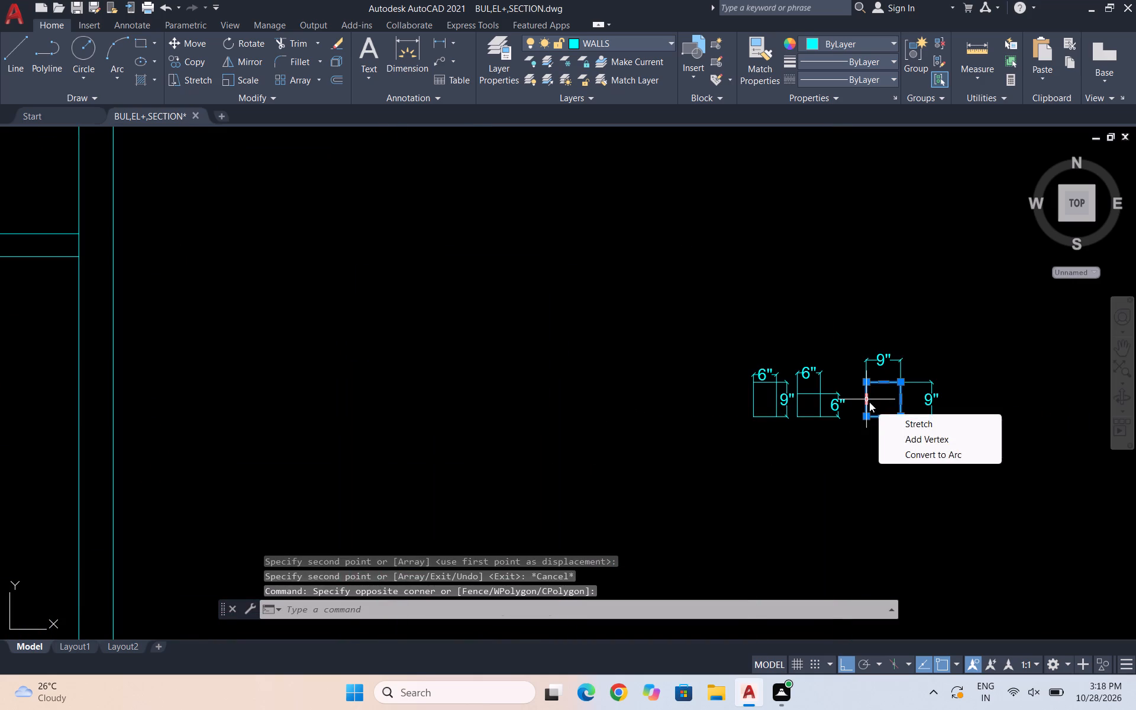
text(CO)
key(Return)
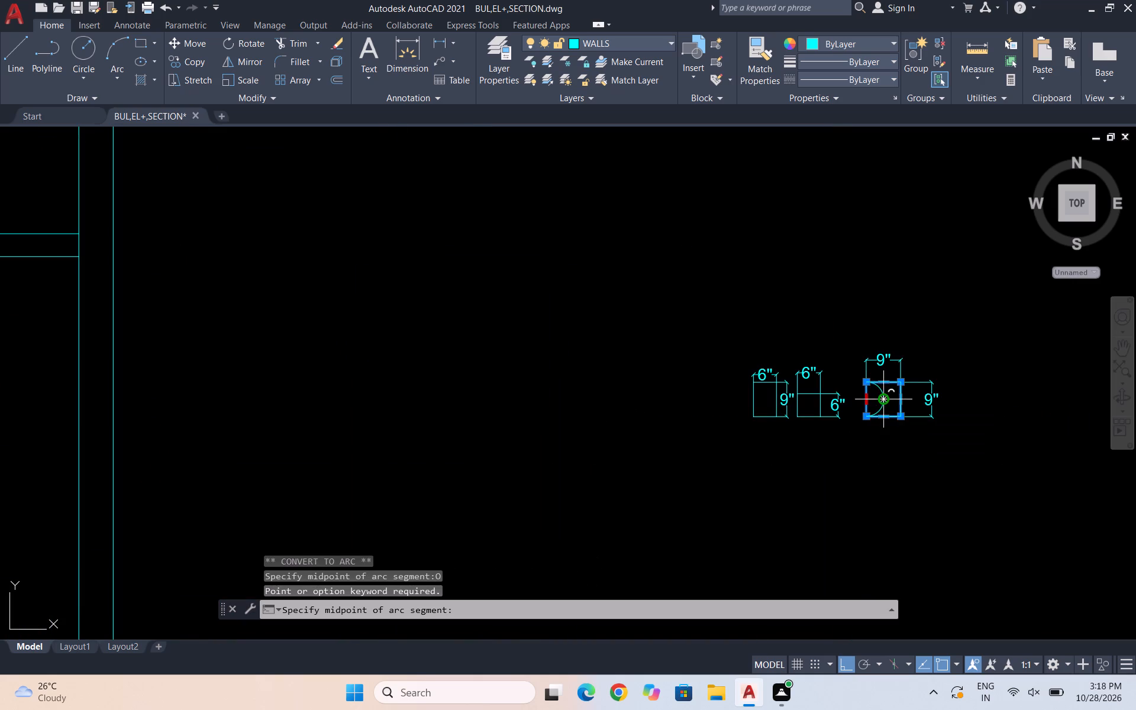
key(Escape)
Copy the dimensioned 9" square by its top-right corner onto the top outer wall at the right interior vertical wall's outer-right edge.
drag(893, 440, 893, 433)
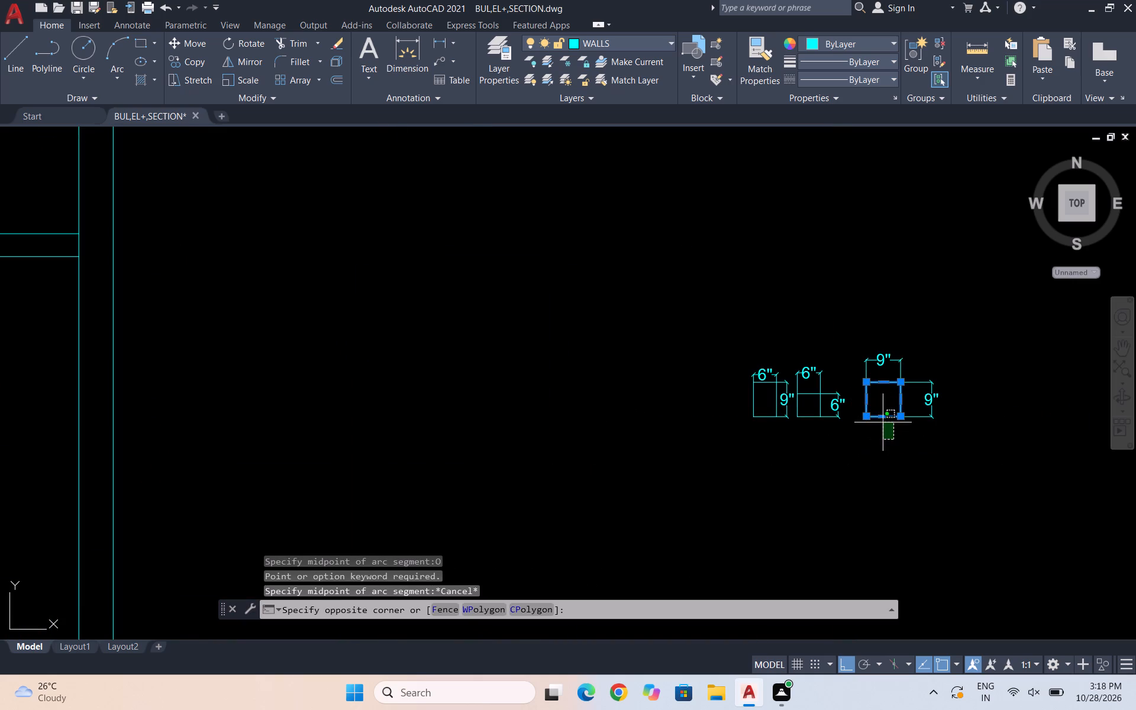
click(876, 417)
text(CO)
key(Return)
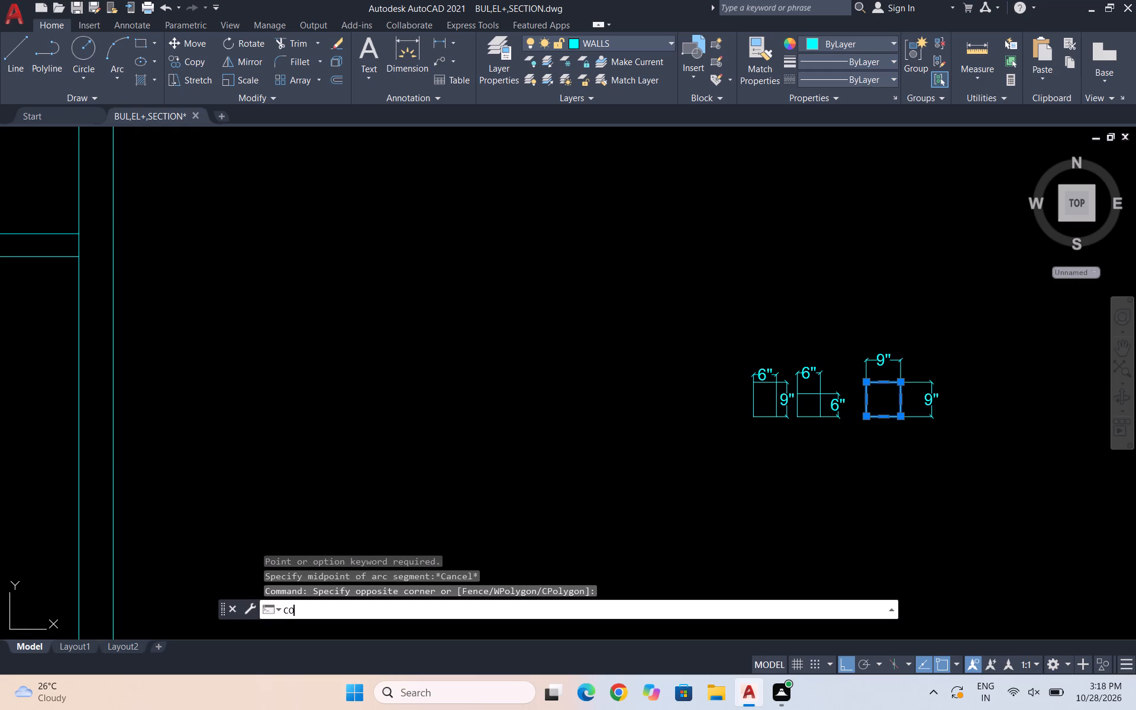
click(900, 383)
scroll(930, 414, down, 4)
scroll(725, 320, up, 3)
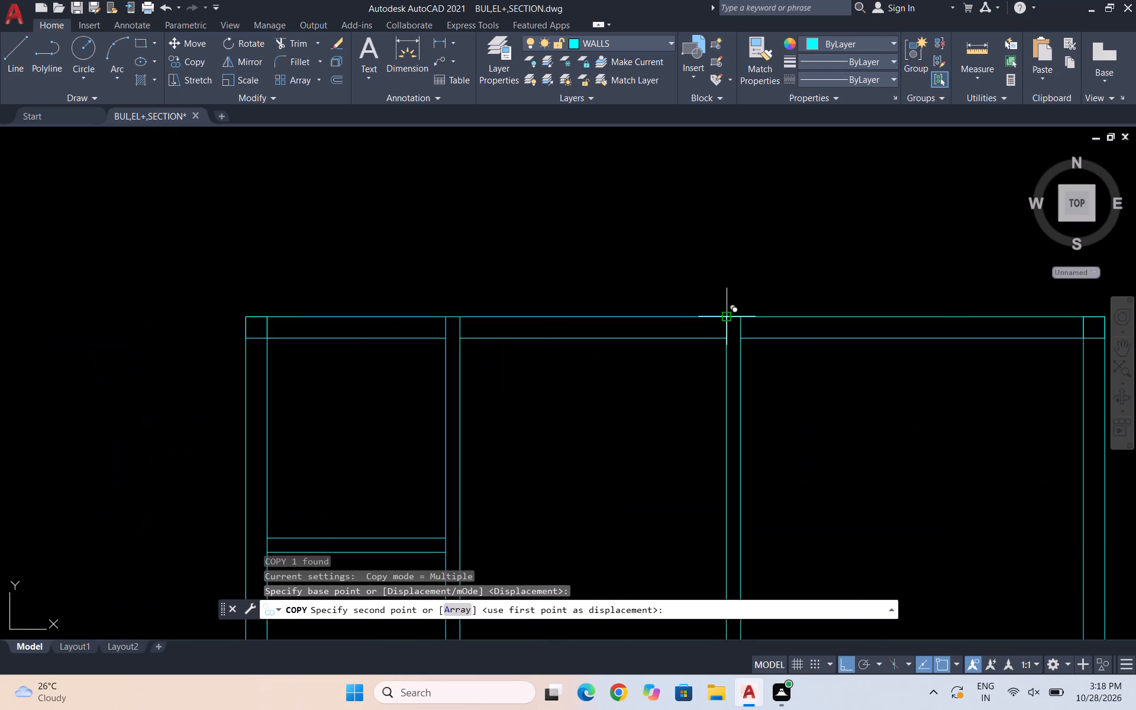
scroll(724, 320, up, 2)
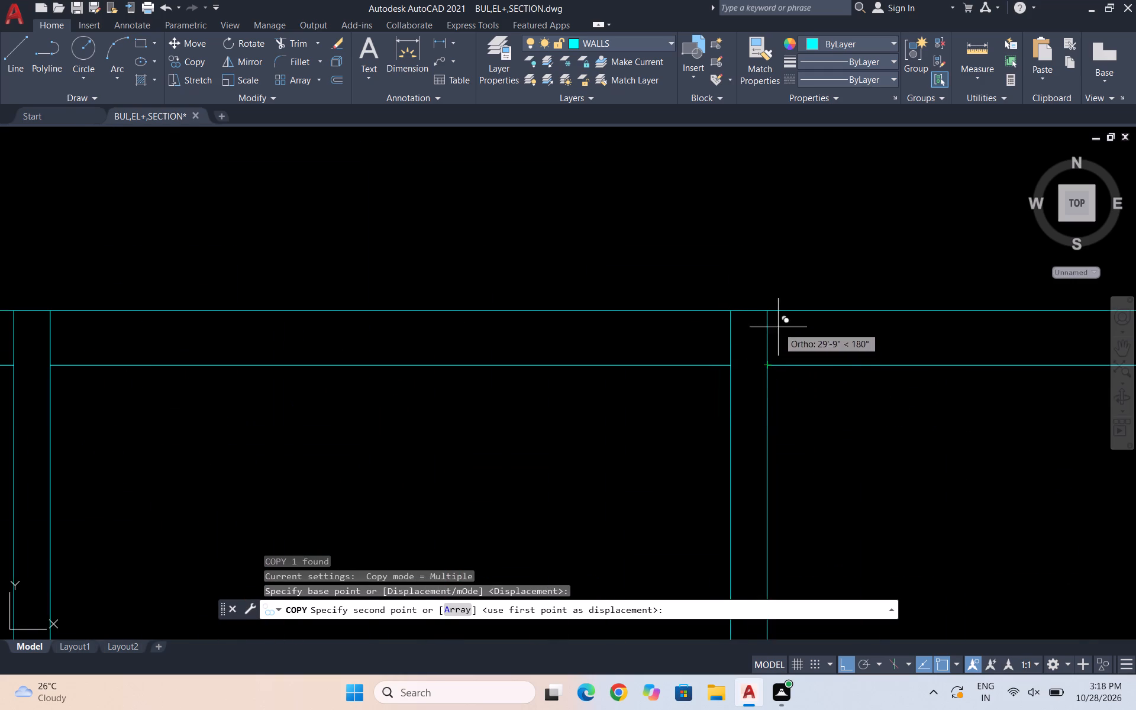
click(766, 318)
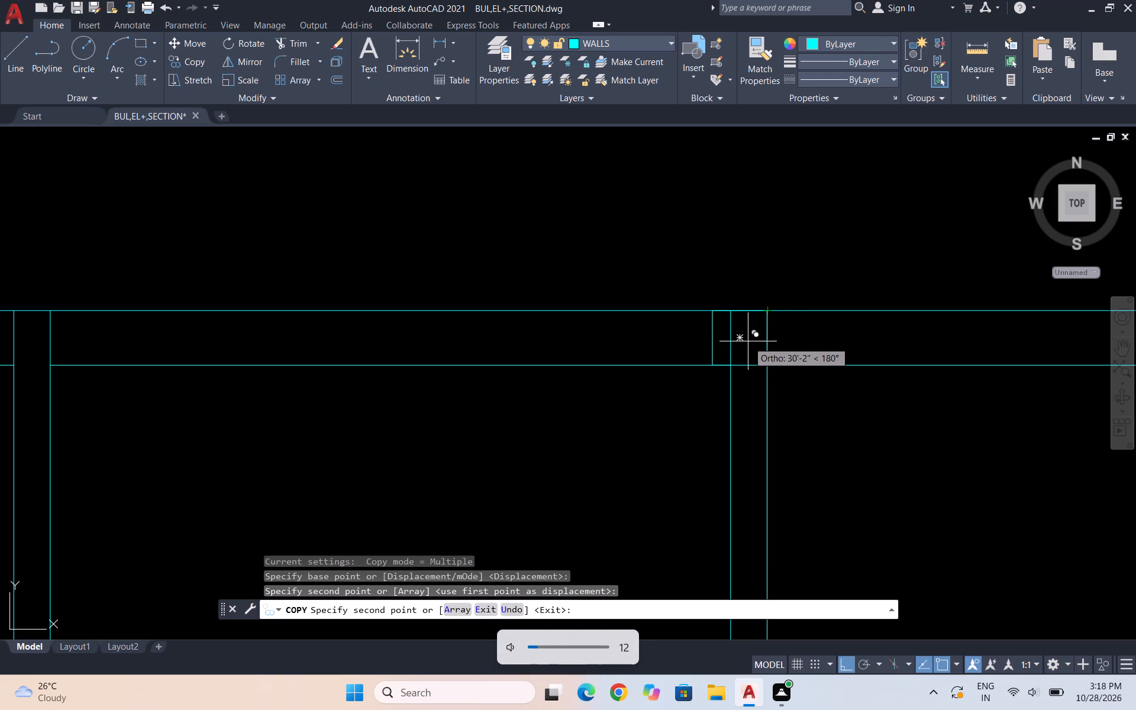
key(Escape)
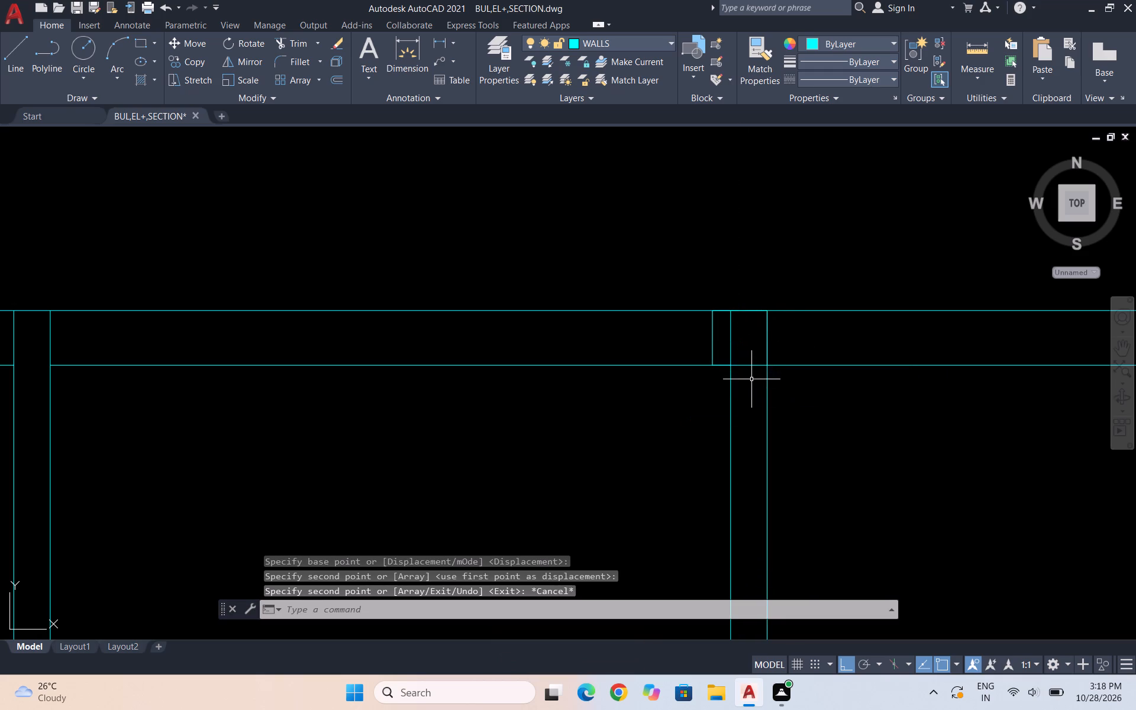
Move the new 9" square by its bottom-edge midpoint to centre it on the right interior vertical wall.
drag(751, 380, 751, 369)
click(749, 357)
key(m)
key(Return)
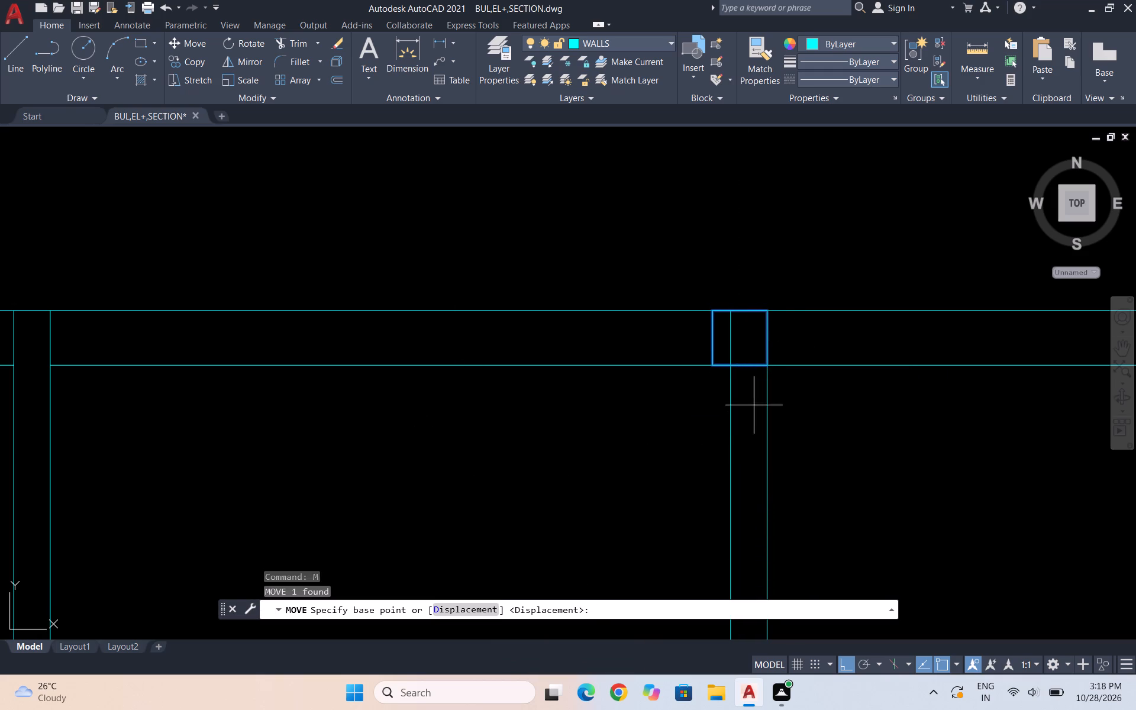
scroll(752, 373, up, 1)
click(728, 360)
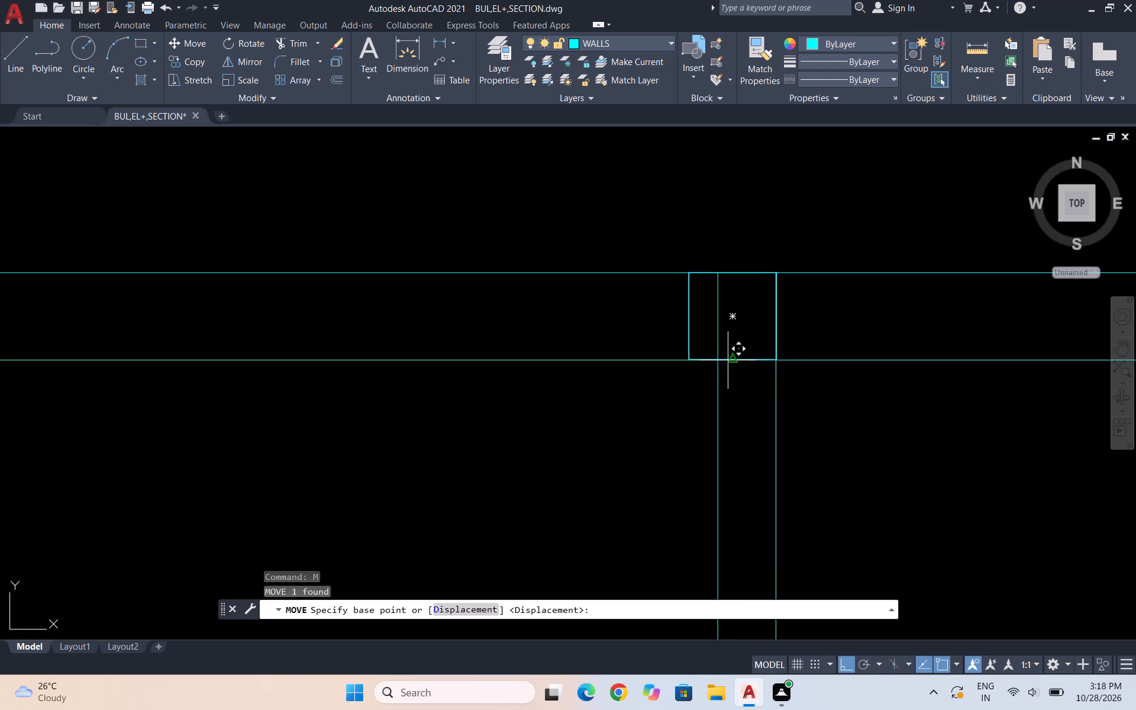
click(747, 358)
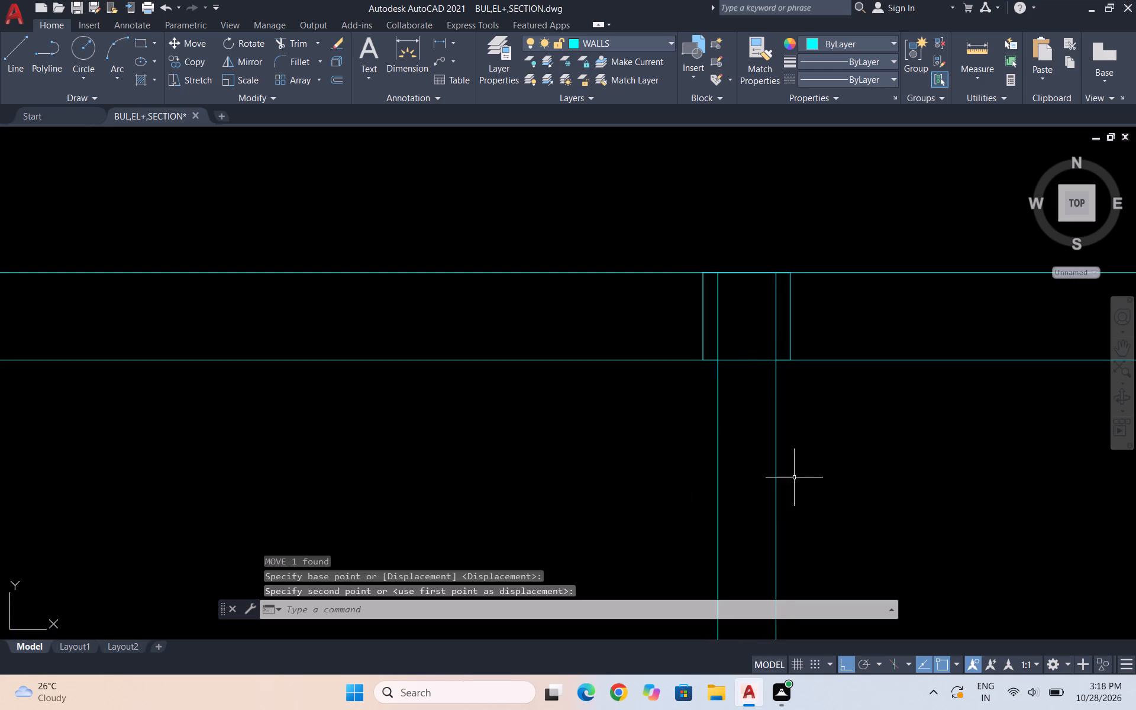
Trim the two right interior wall lines inside the 9" square at the top outer wall.
key(Escape)
text(TR)
key(Return)
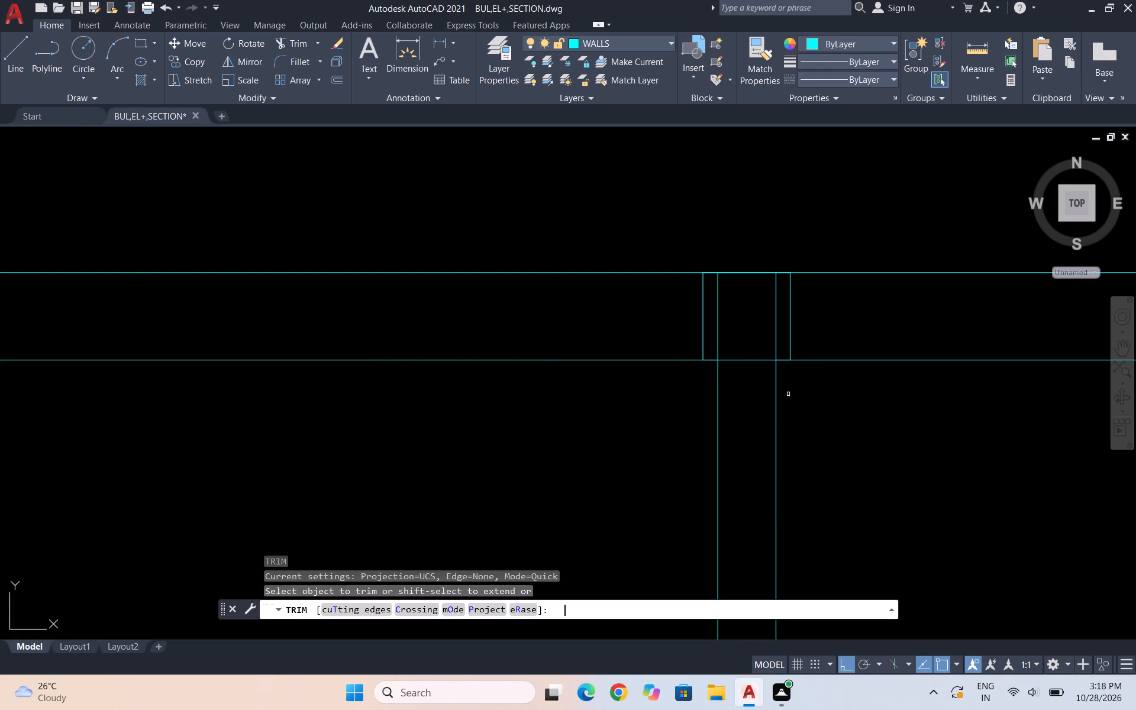
scroll(771, 343, up, 1)
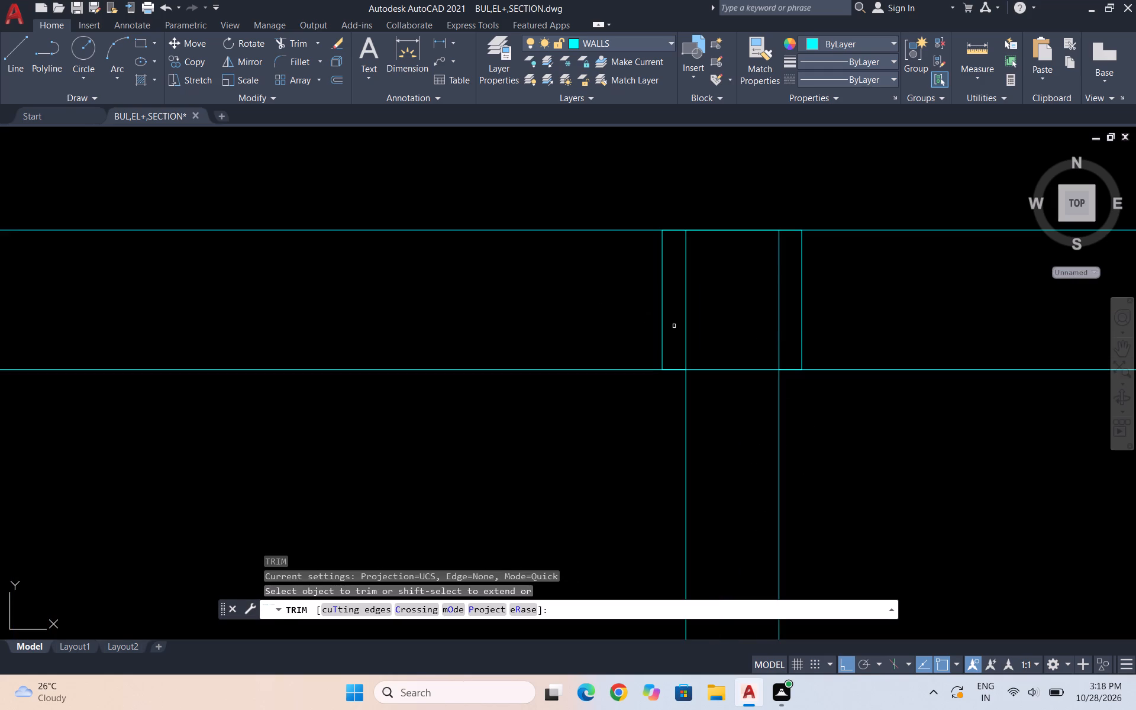
drag(674, 326, 781, 331)
key(Escape)
key(Escape)
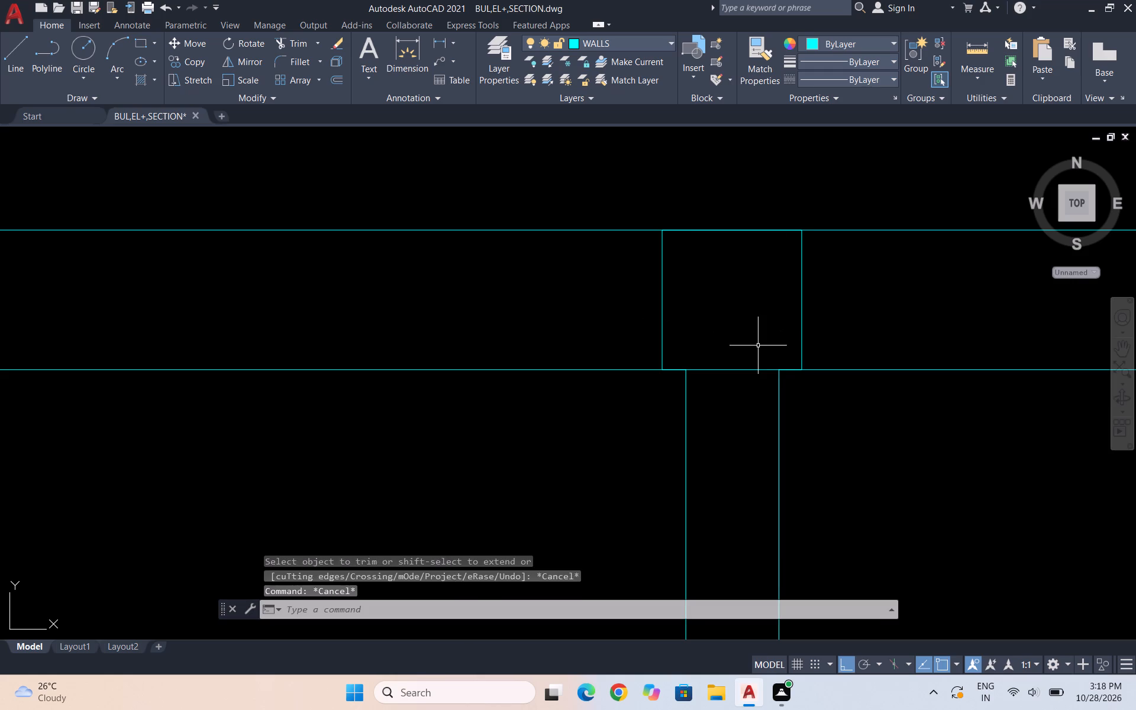
key(Escape)
Copy that centred 9" square by its bottom-edge midpoint onto the top outer wall, centred on the left interior vertical wall.
scroll(789, 321, down, 6)
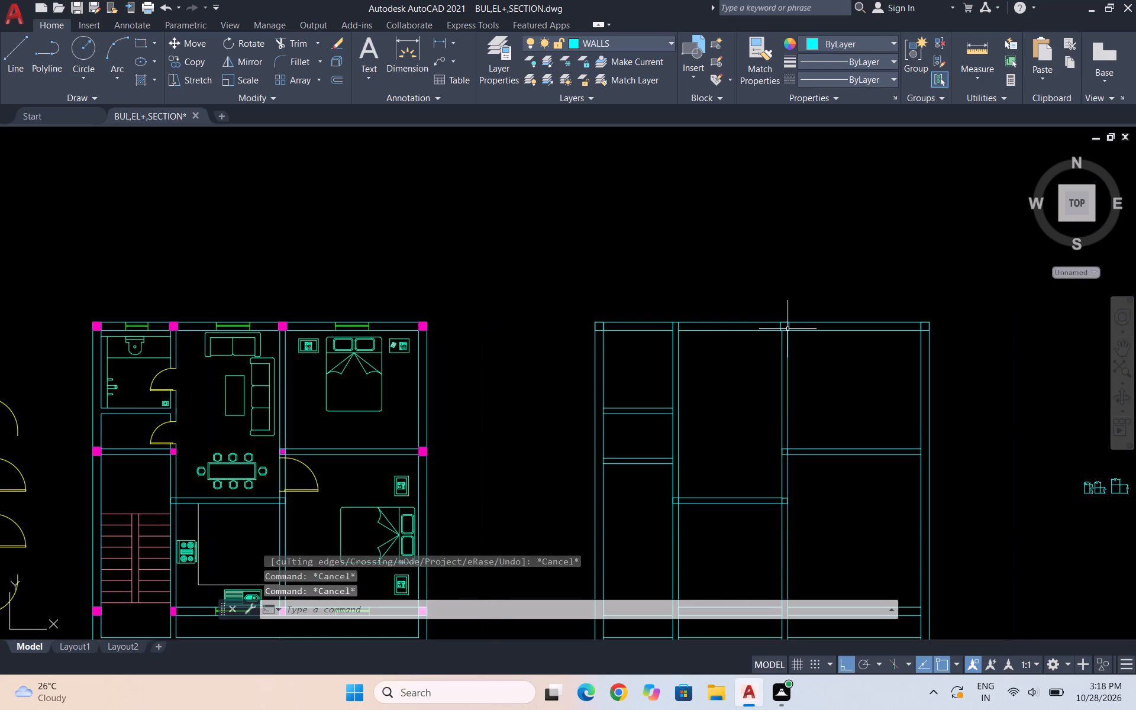
scroll(787, 329, up, 5)
drag(783, 320, 754, 317)
click(699, 298)
text(CO)
key(Return)
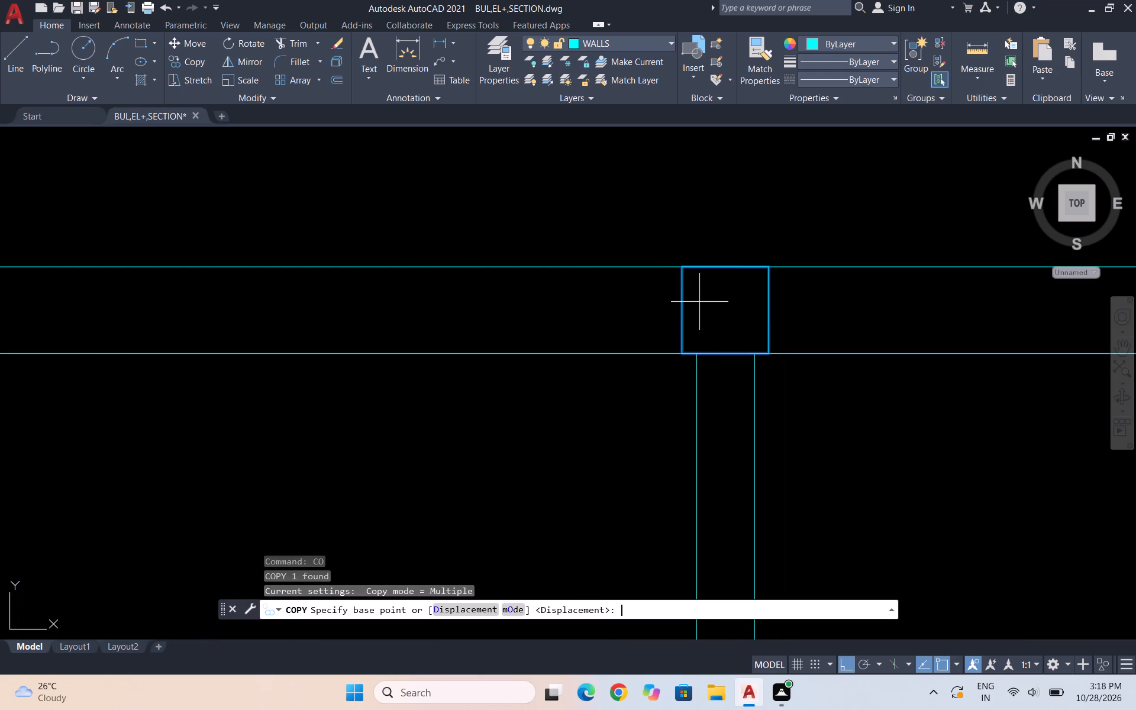
click(726, 356)
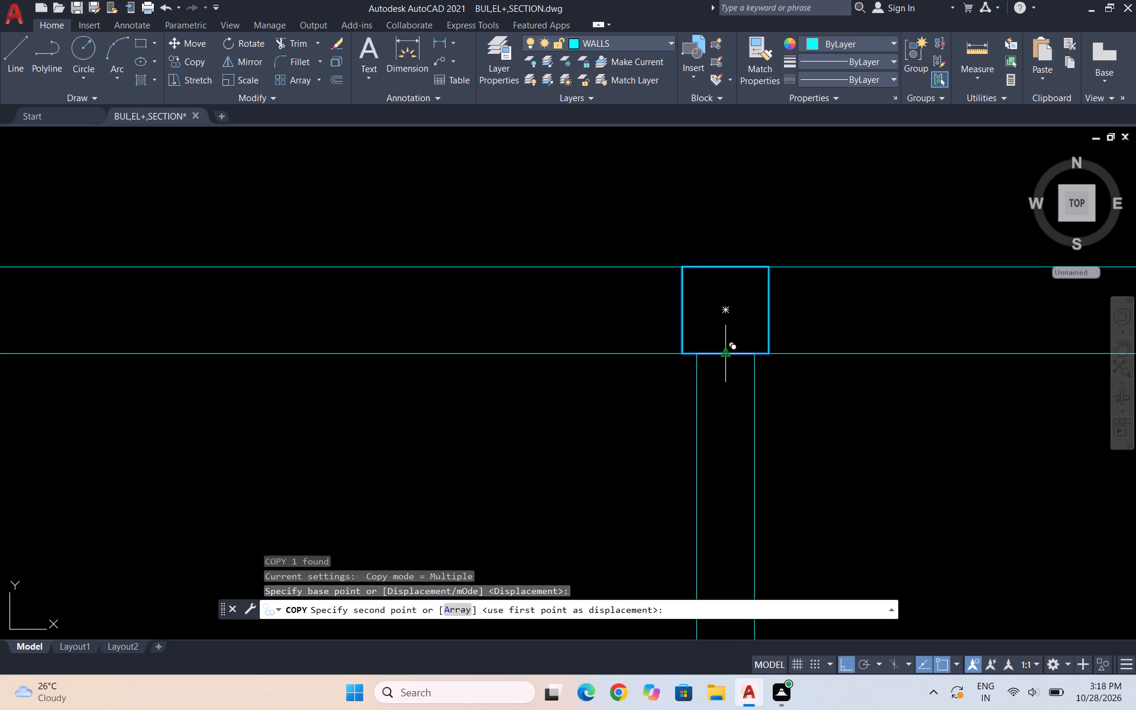
scroll(759, 368, down, 2)
scroll(332, 340, up, 2)
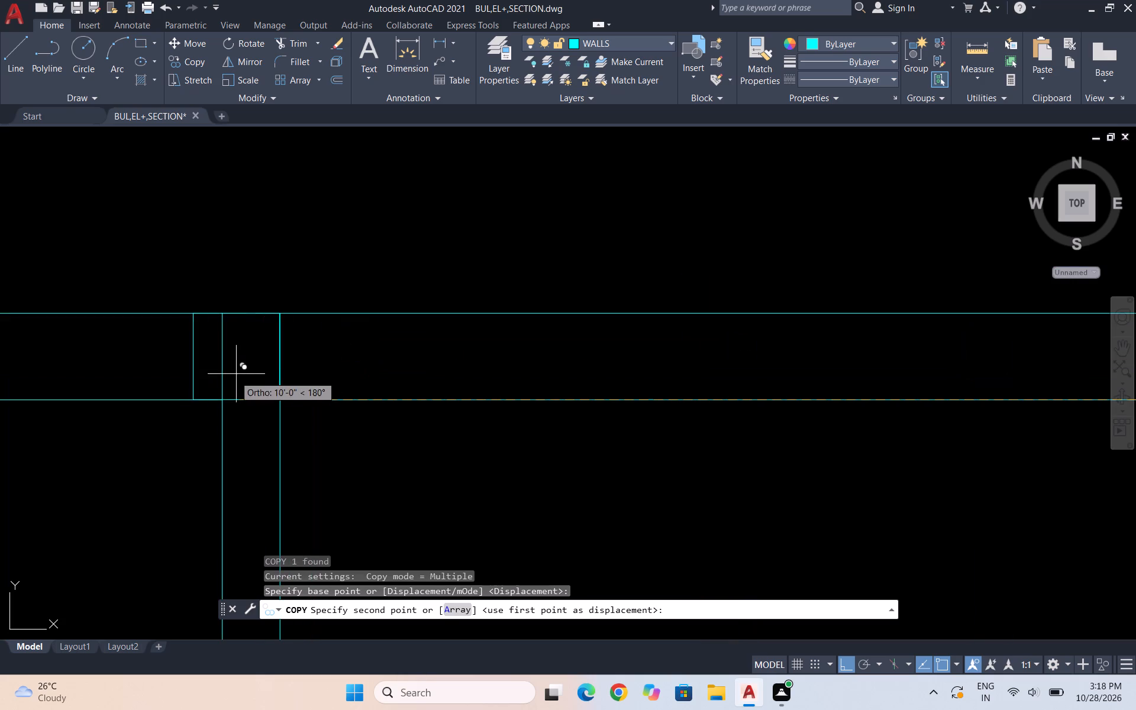
click(253, 399)
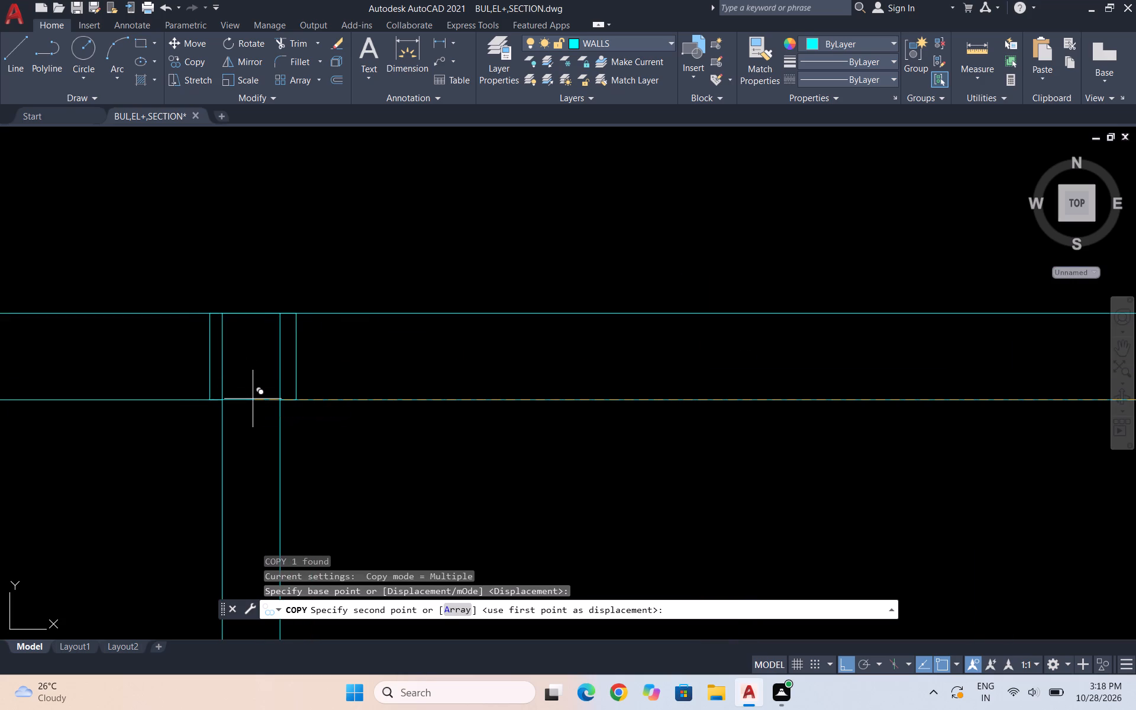
key(Escape)
Trim the two left interior wall lines inside the 9" square at the top outer wall.
scroll(263, 369, up, 2)
click(314, 383)
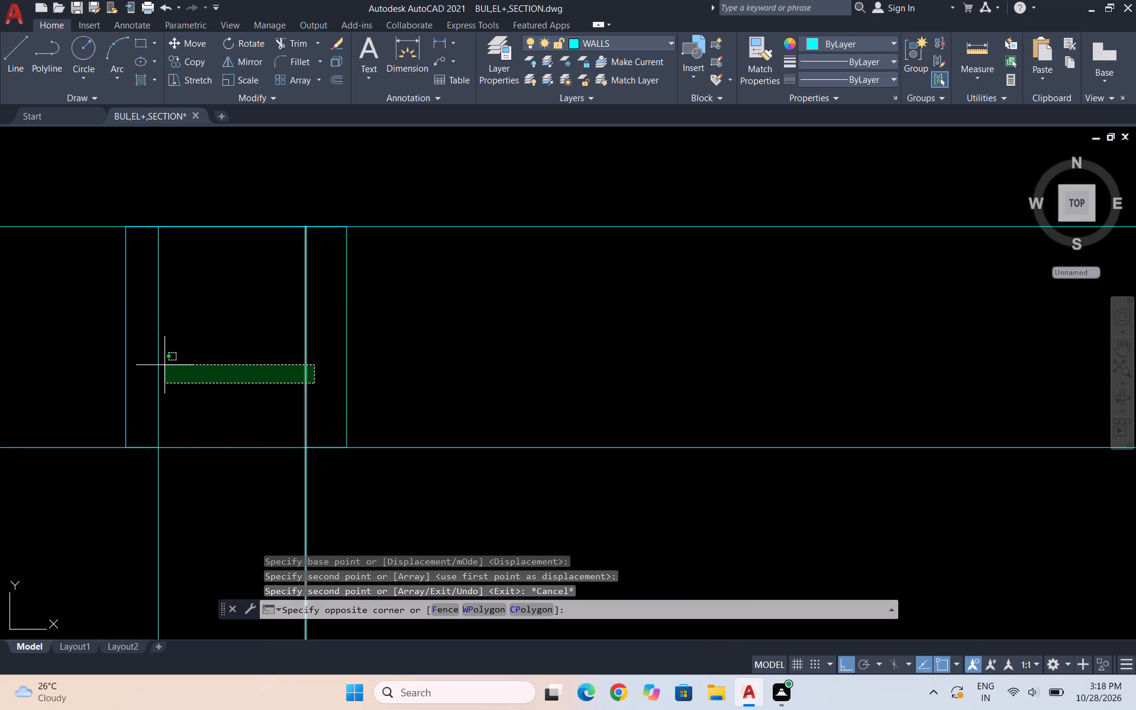
key(Escape)
text(TR)
key(Return)
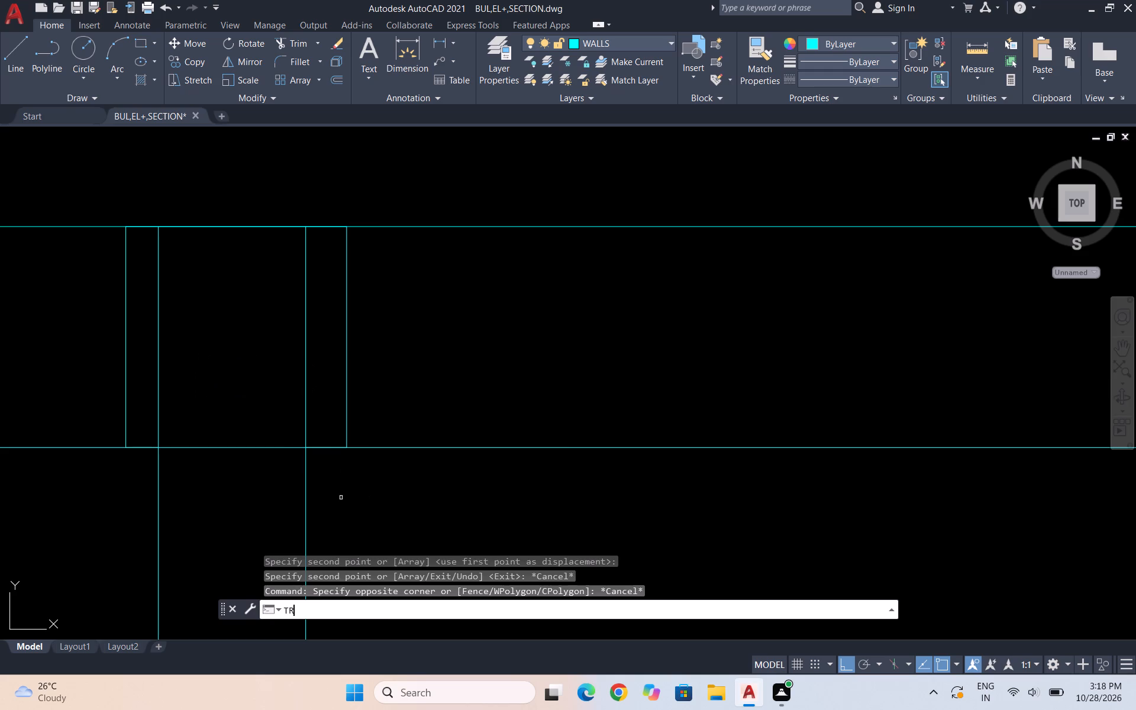
click(160, 364)
click(308, 398)
key(Escape)
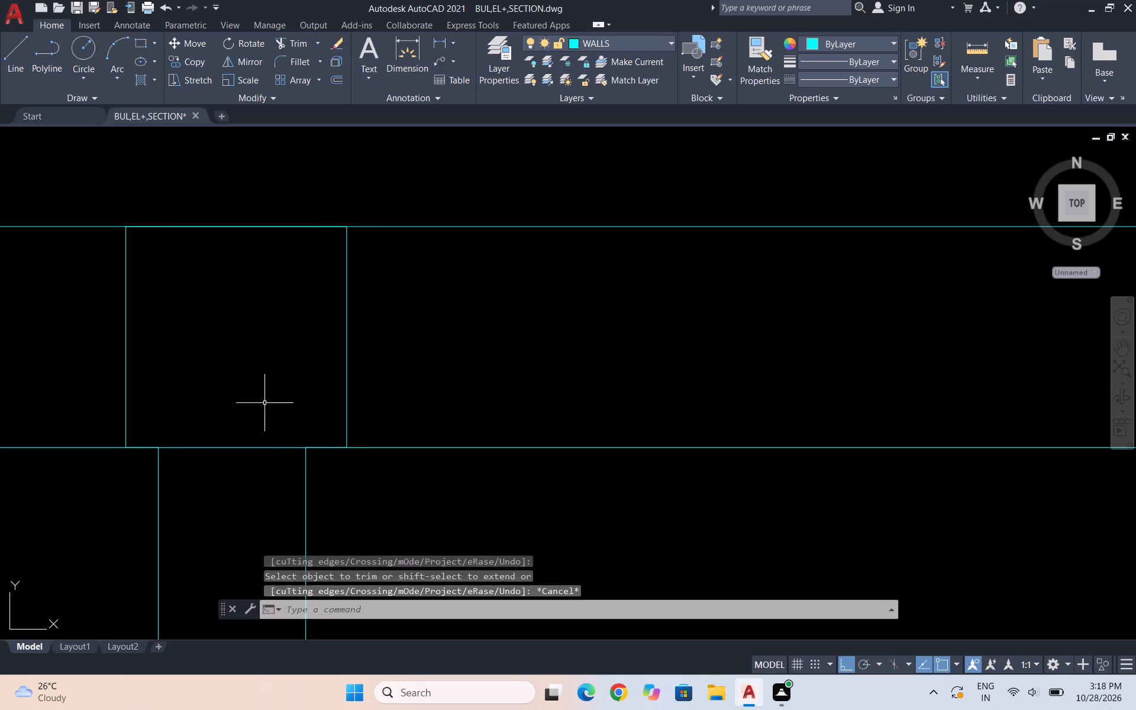
key(Escape)
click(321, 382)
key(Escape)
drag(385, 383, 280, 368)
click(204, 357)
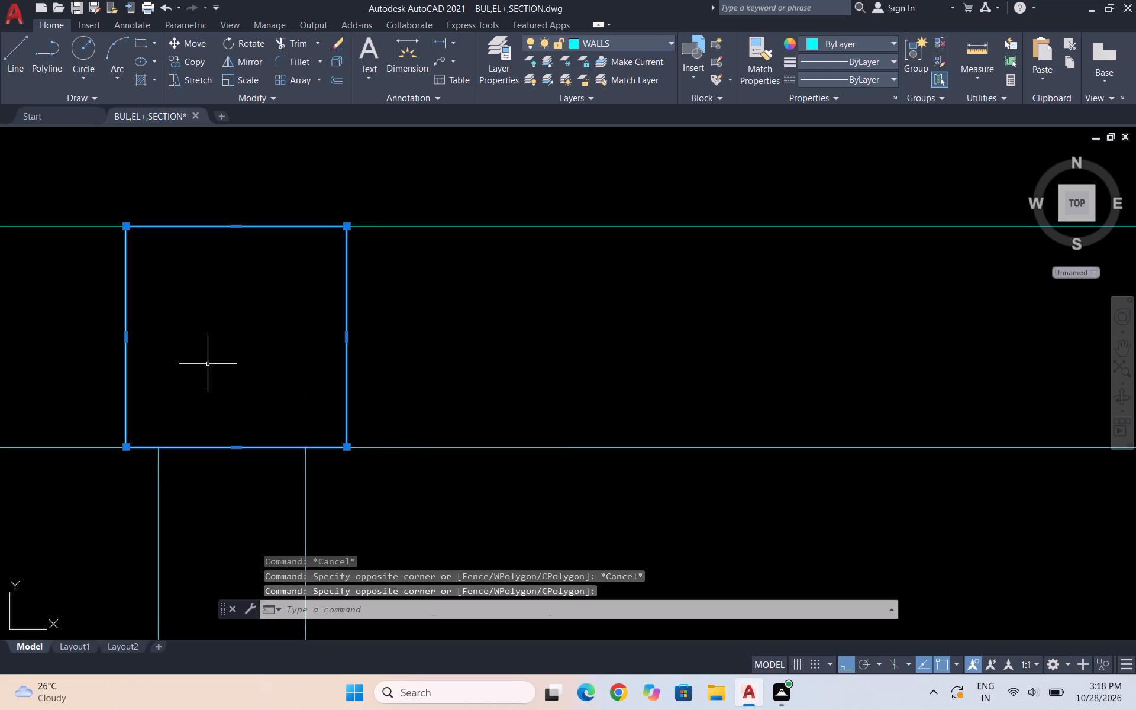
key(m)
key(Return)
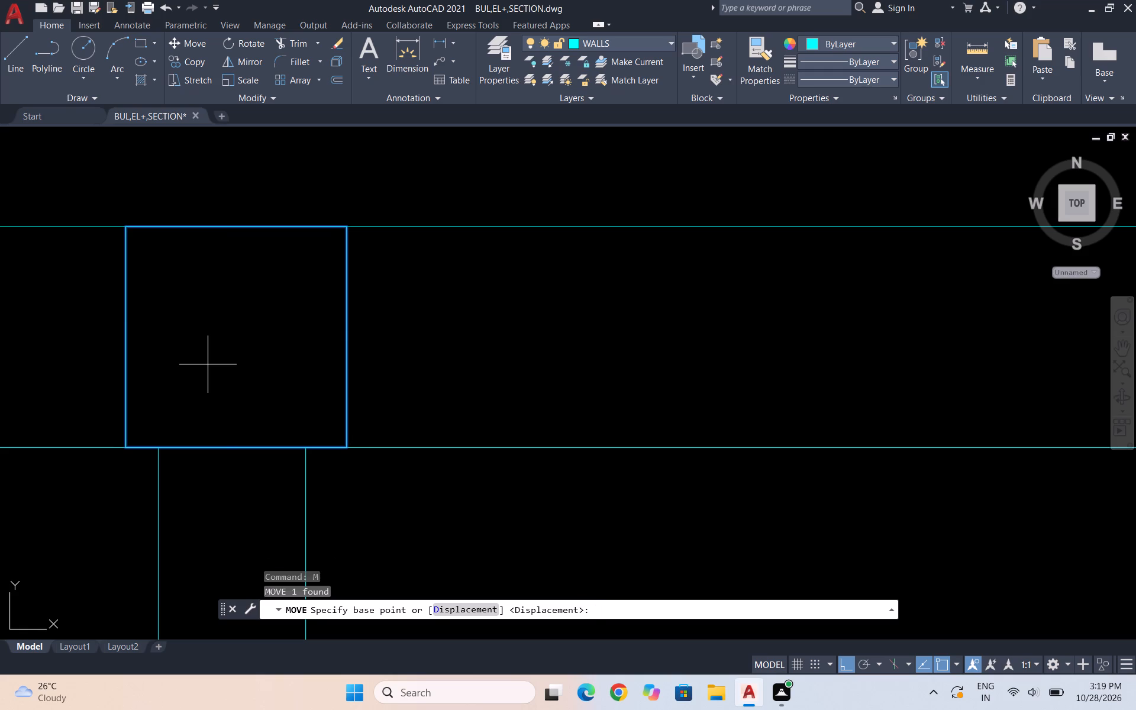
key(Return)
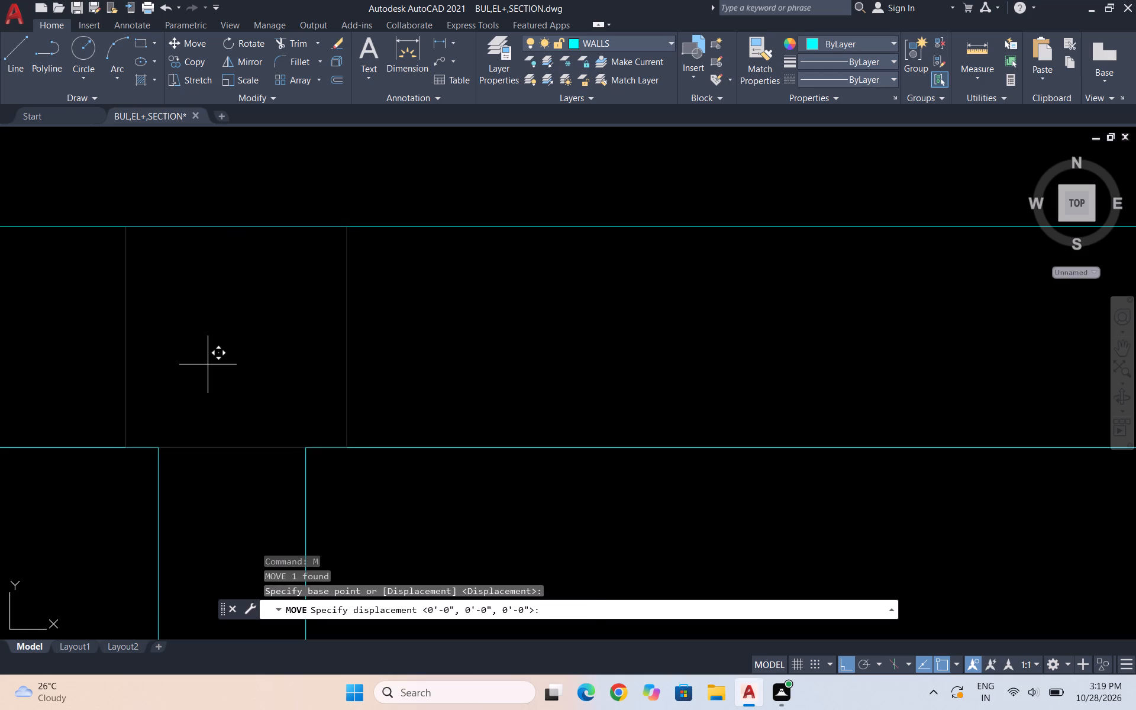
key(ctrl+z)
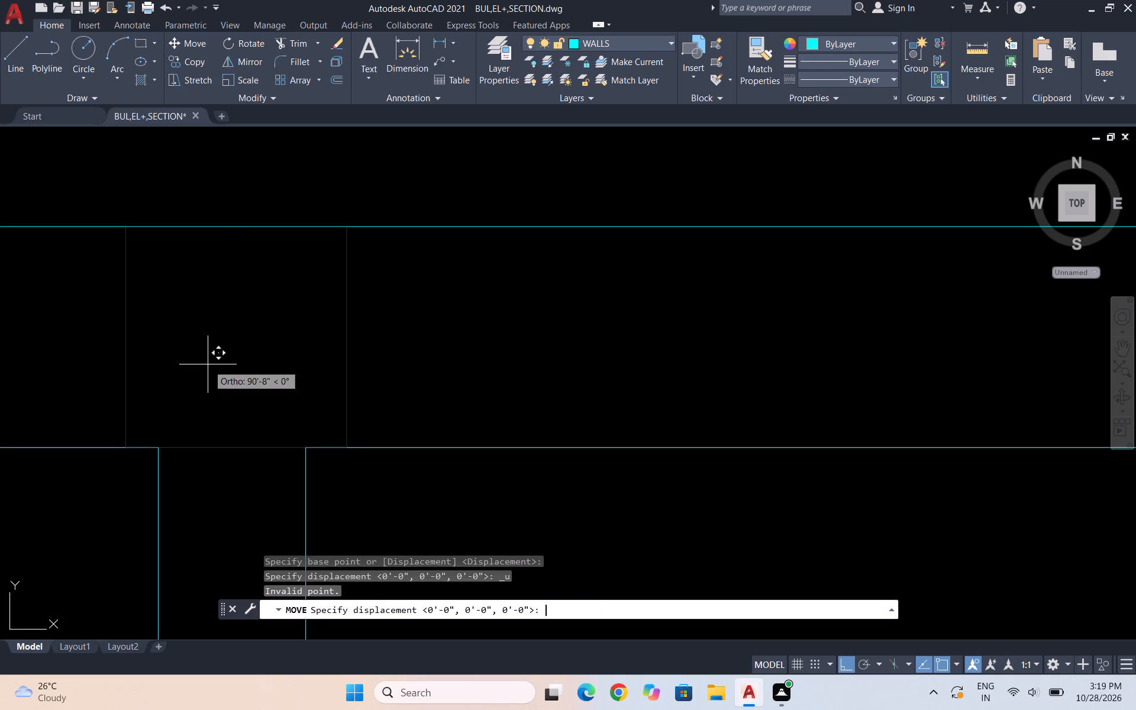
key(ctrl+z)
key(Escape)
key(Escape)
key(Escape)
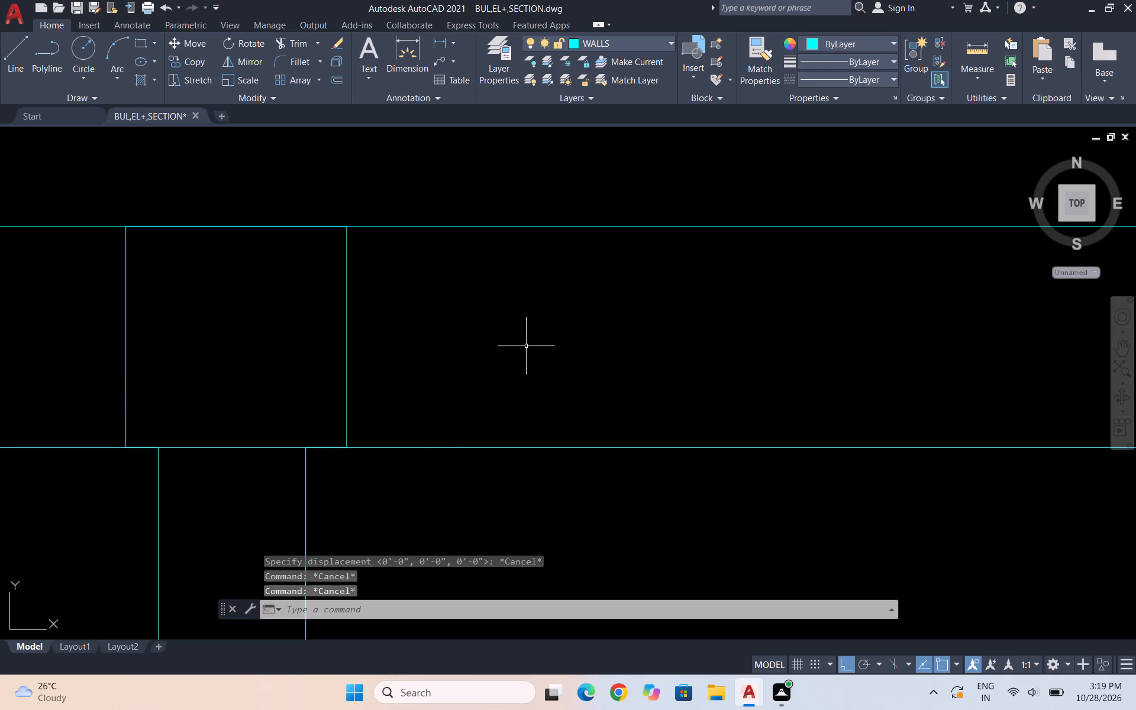
Copy the dimensioned 9" square by its right-edge midpoint onto the left outer wall, centred on both of the left-hand rooms' horizontal walls.
scroll(466, 318, down, 6)
scroll(727, 414, down, 1)
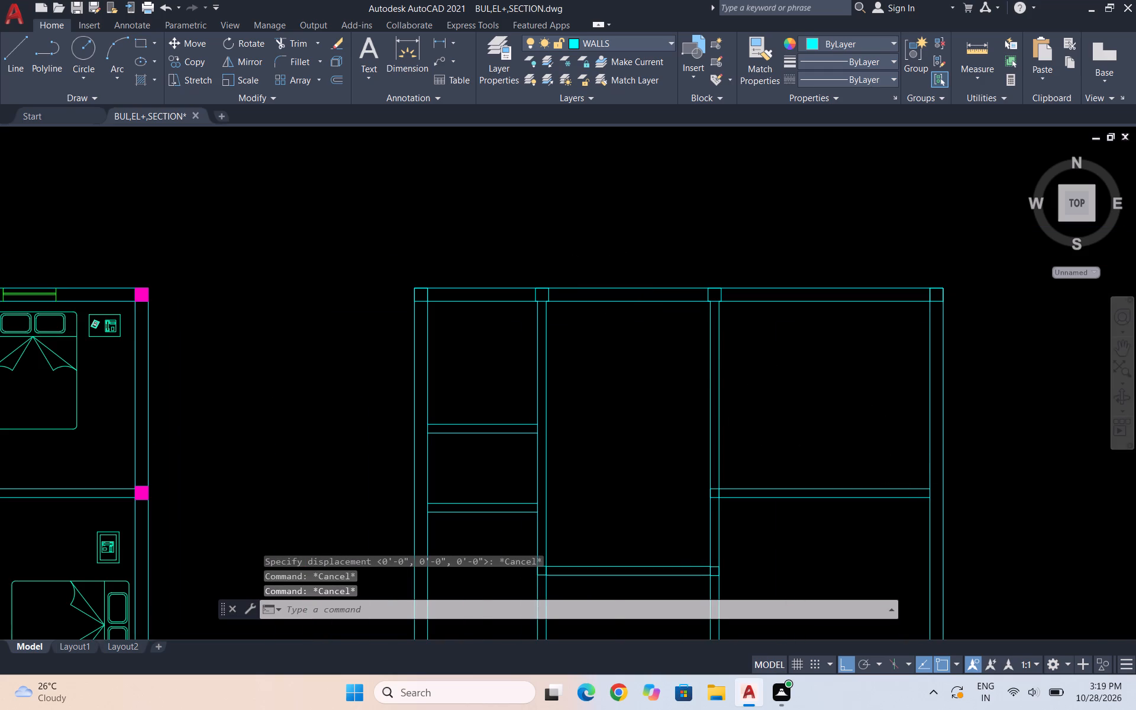
scroll(727, 414, down, 1)
scroll(882, 467, up, 2)
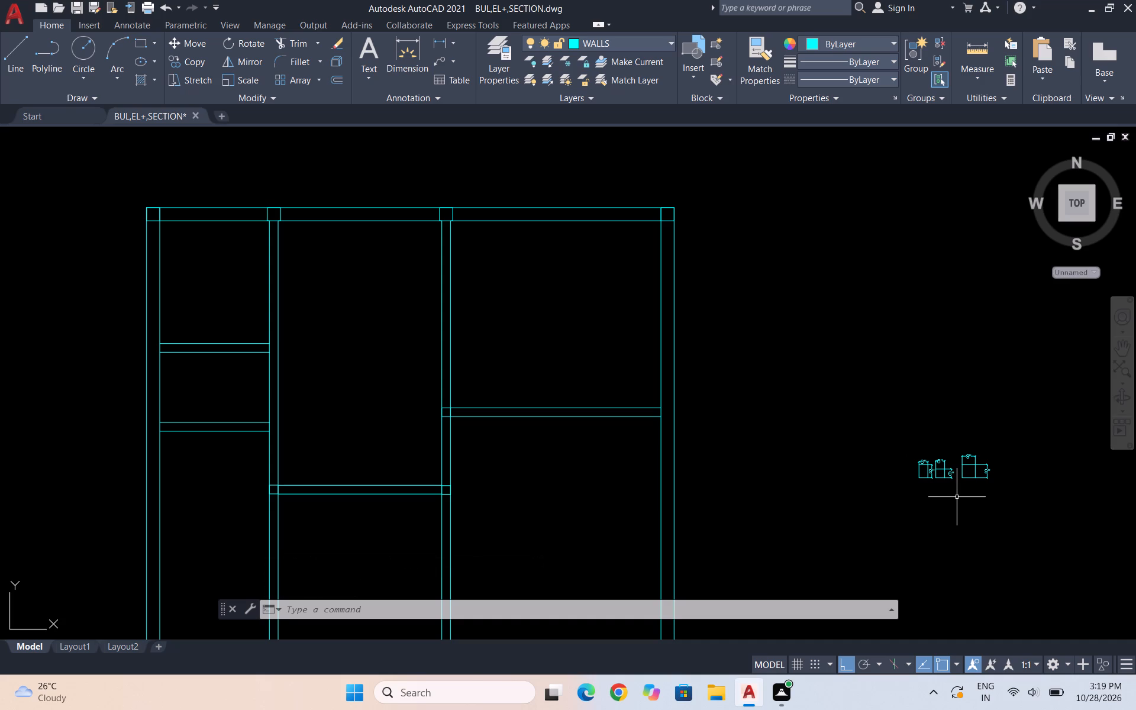
scroll(961, 459, up, 2)
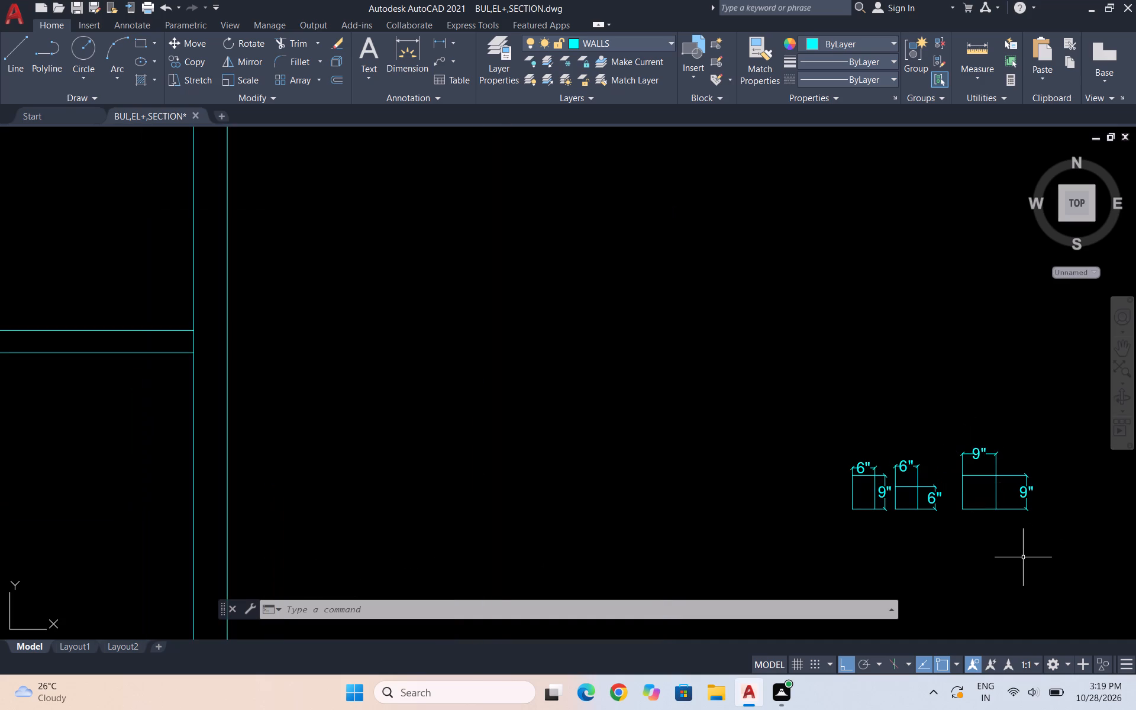
scroll(992, 498, up, 1)
drag(979, 544, 967, 528)
click(948, 509)
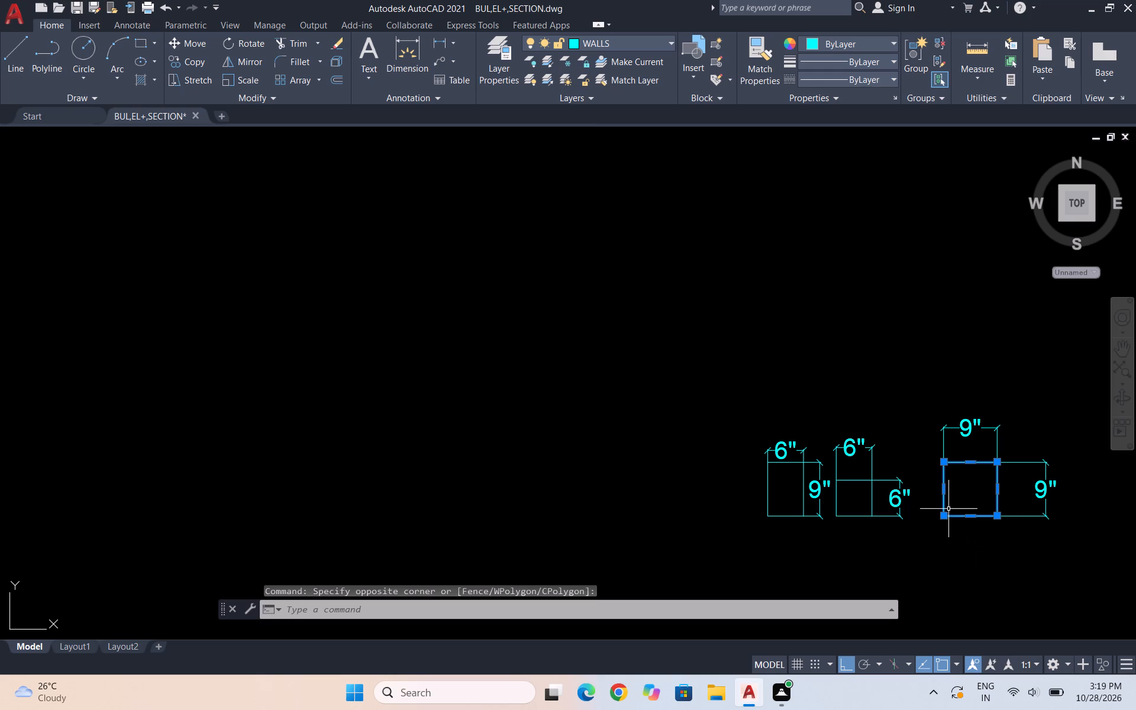
text(CO)
key(Return)
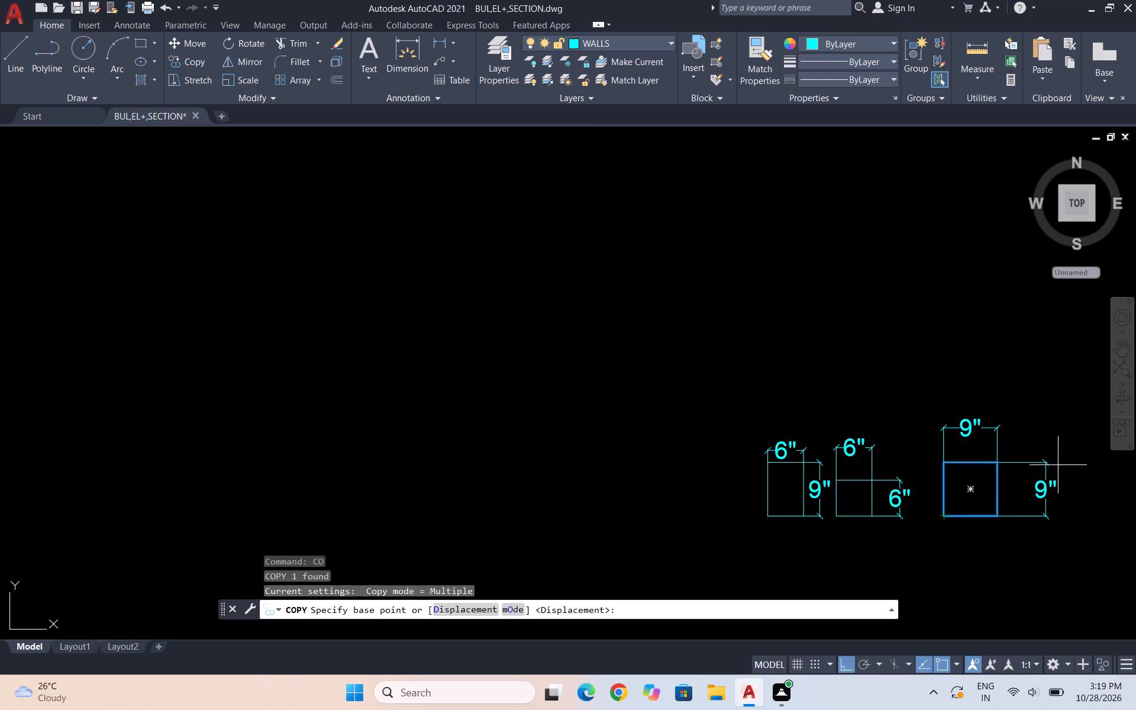
drag(996, 489, 1135, 474)
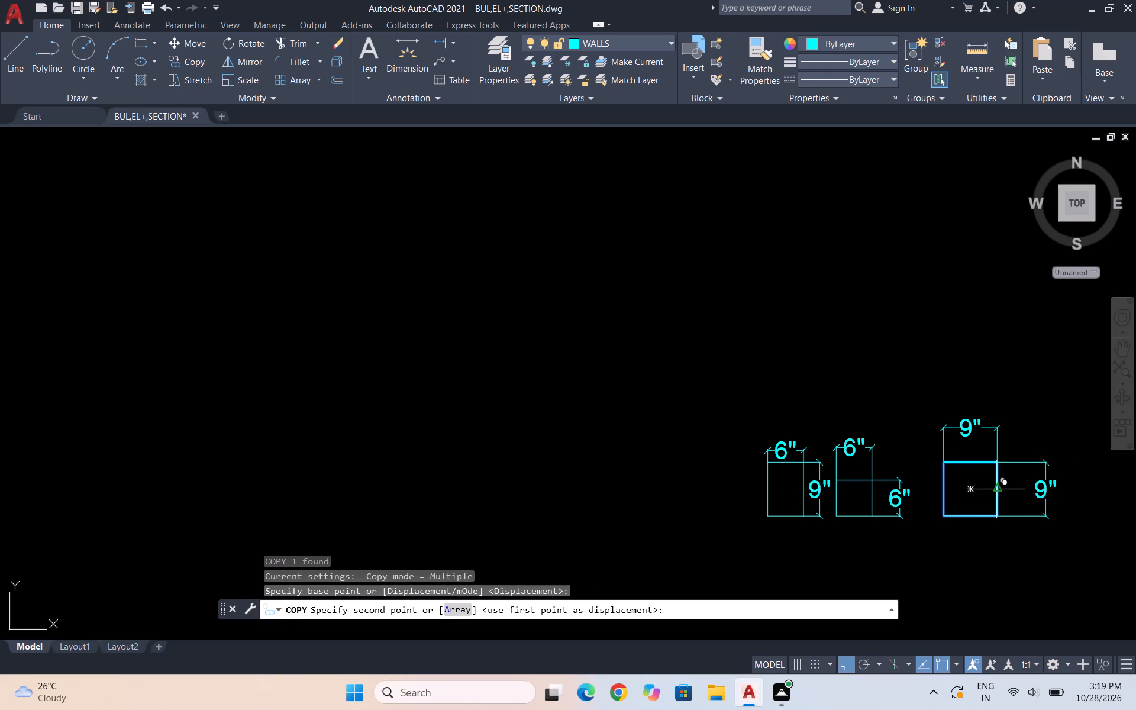
scroll(1128, 479, down, 4)
scroll(580, 422, up, 3)
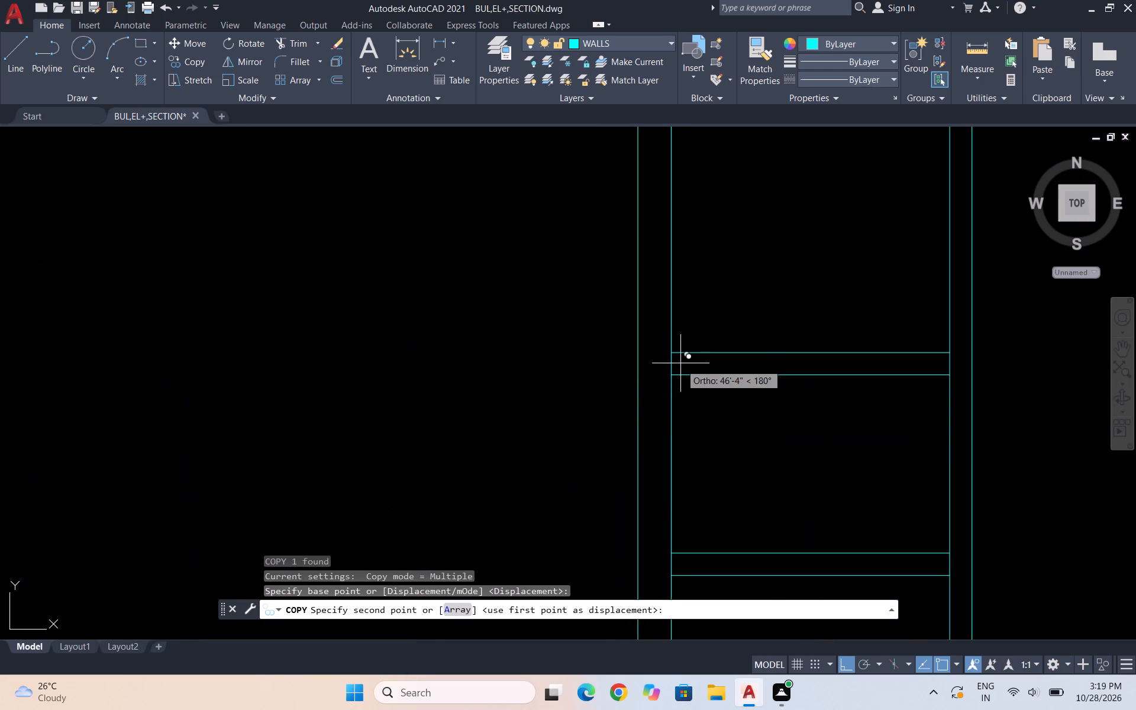
click(673, 363)
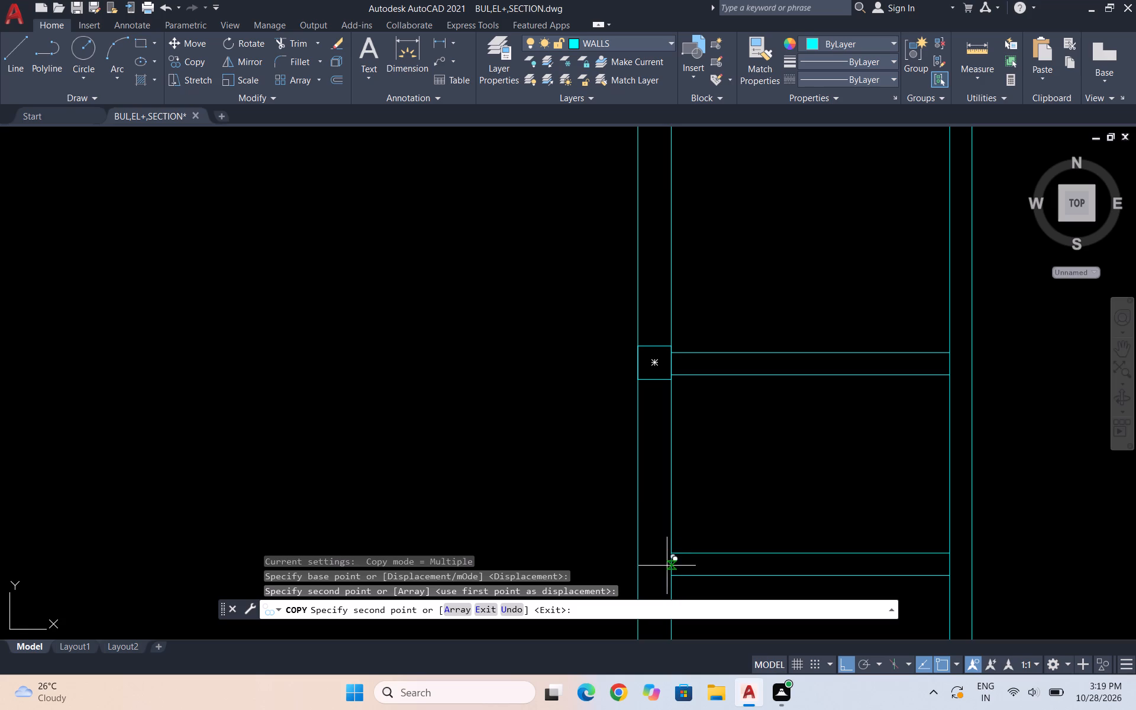
click(670, 564)
scroll(698, 478, down, 3)
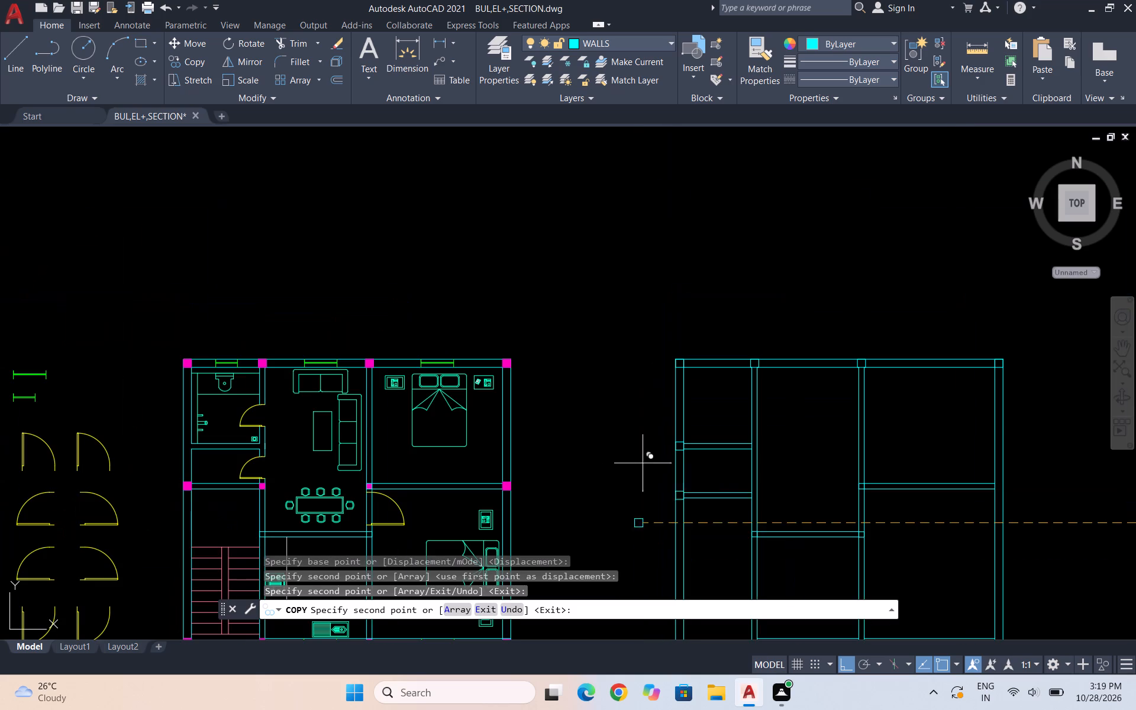
key(Escape)
scroll(738, 500, down, 2)
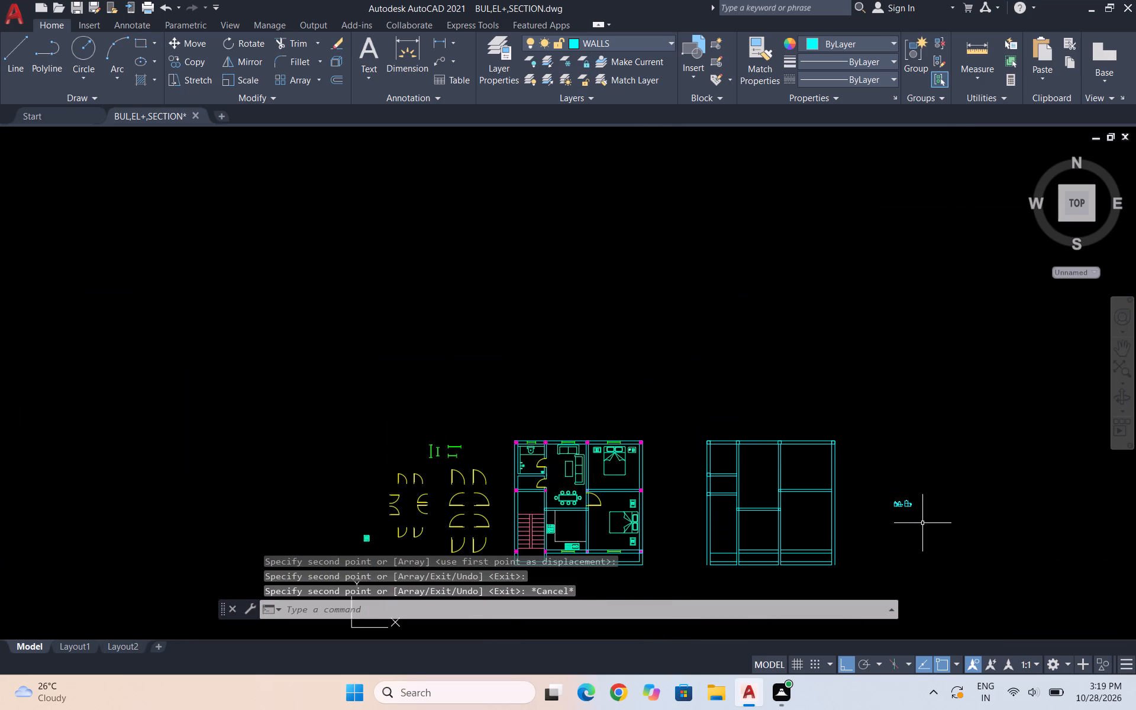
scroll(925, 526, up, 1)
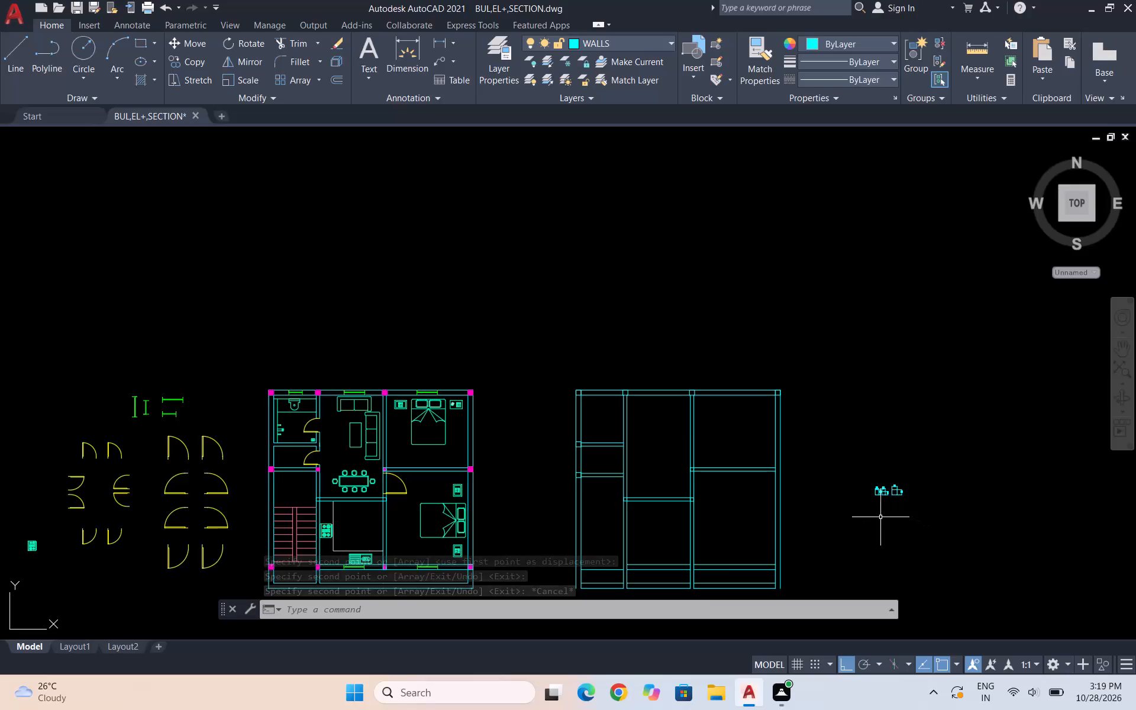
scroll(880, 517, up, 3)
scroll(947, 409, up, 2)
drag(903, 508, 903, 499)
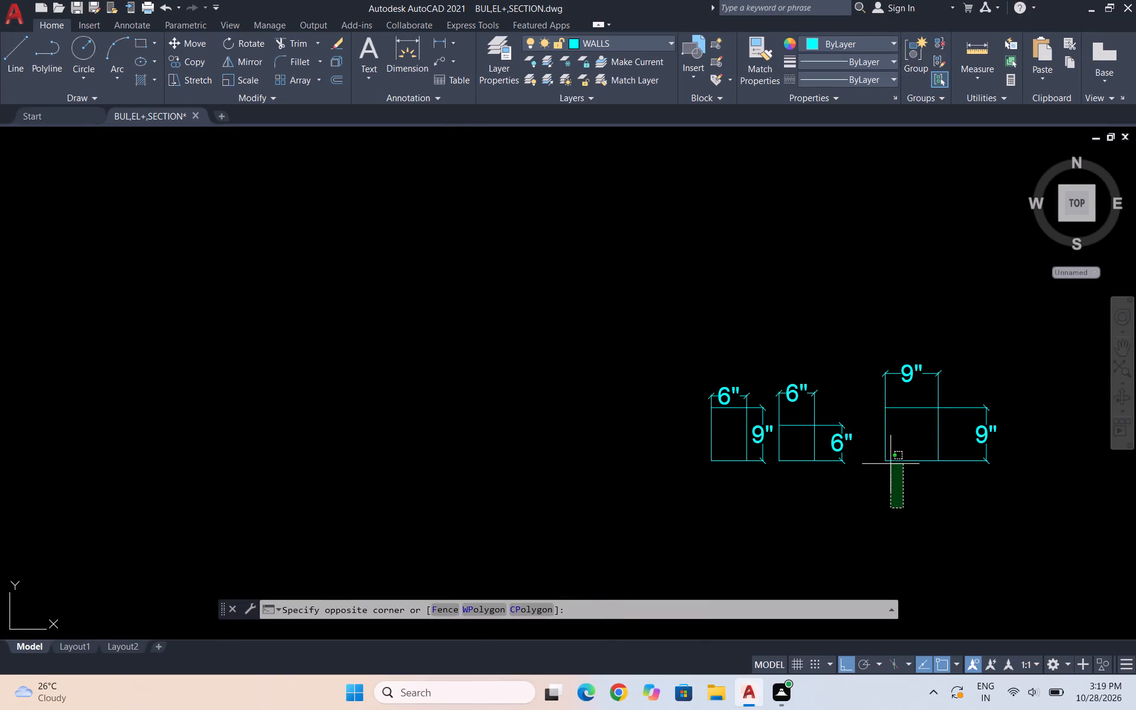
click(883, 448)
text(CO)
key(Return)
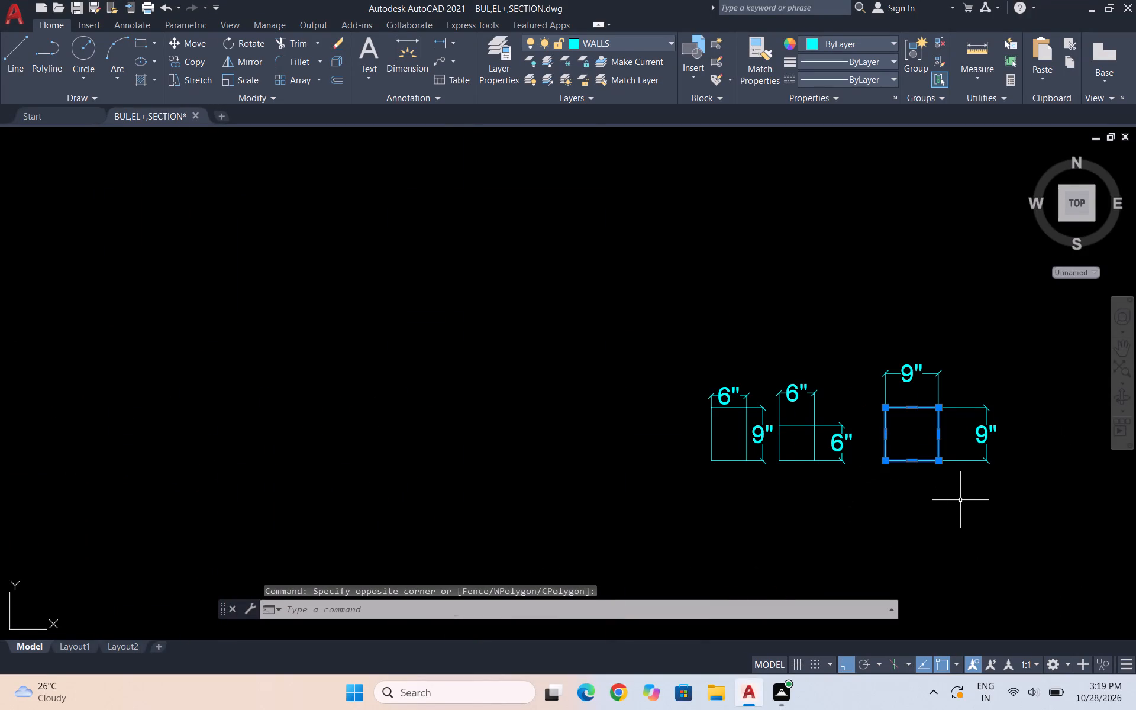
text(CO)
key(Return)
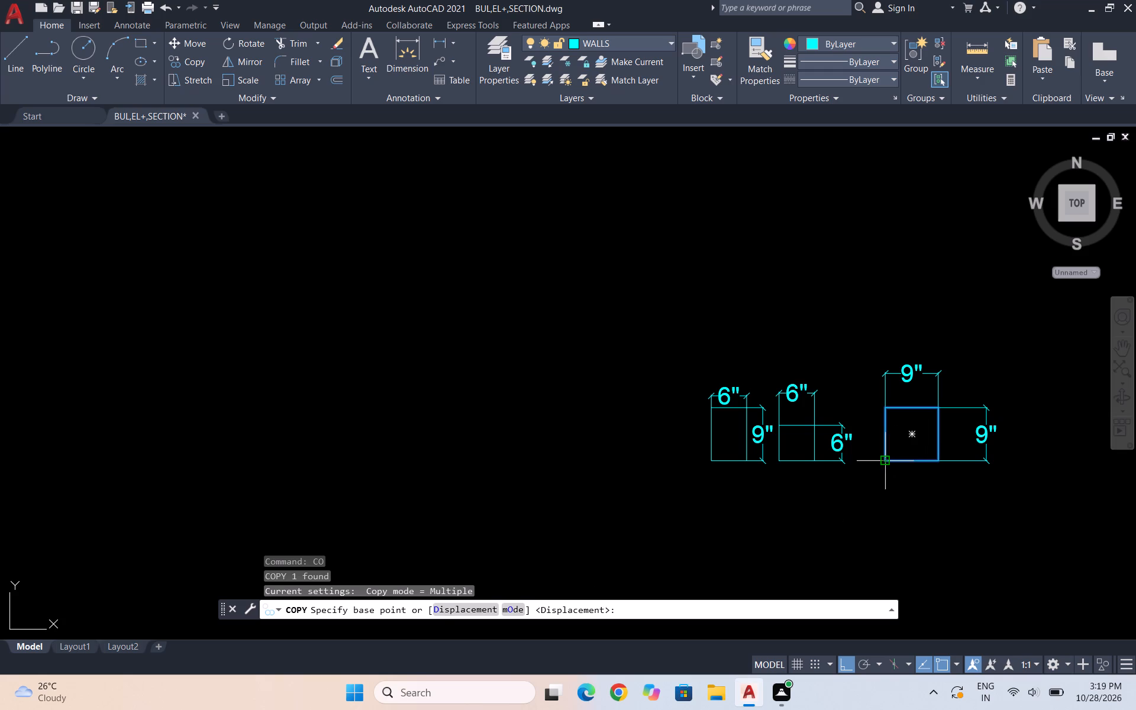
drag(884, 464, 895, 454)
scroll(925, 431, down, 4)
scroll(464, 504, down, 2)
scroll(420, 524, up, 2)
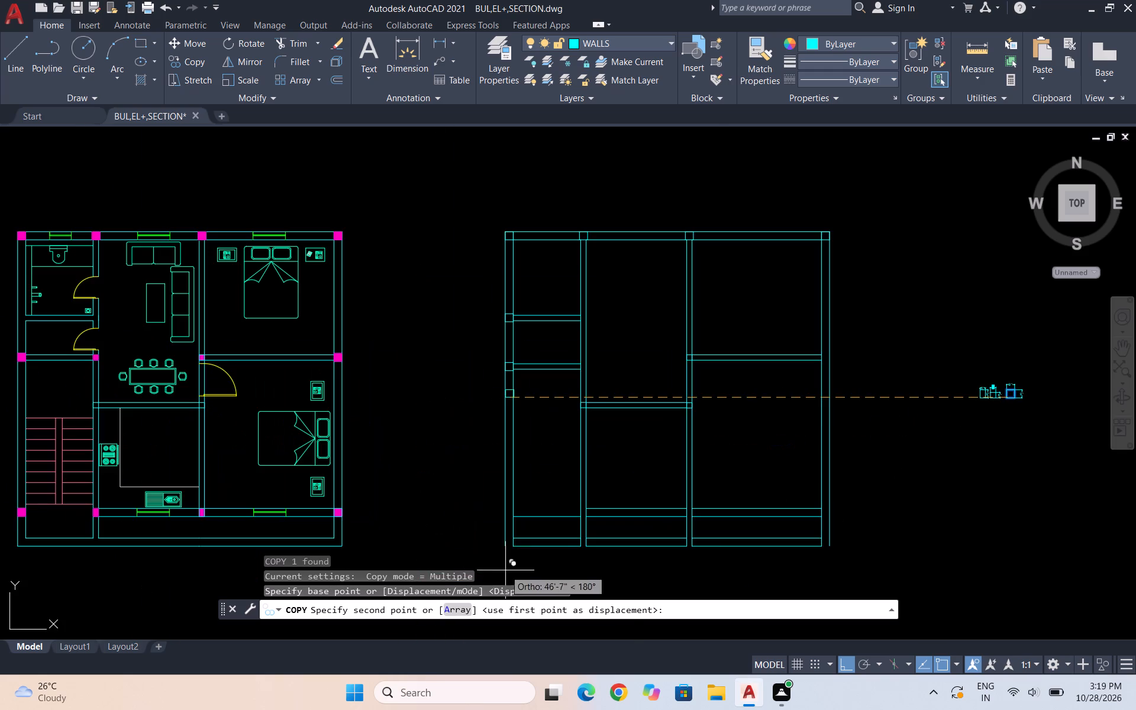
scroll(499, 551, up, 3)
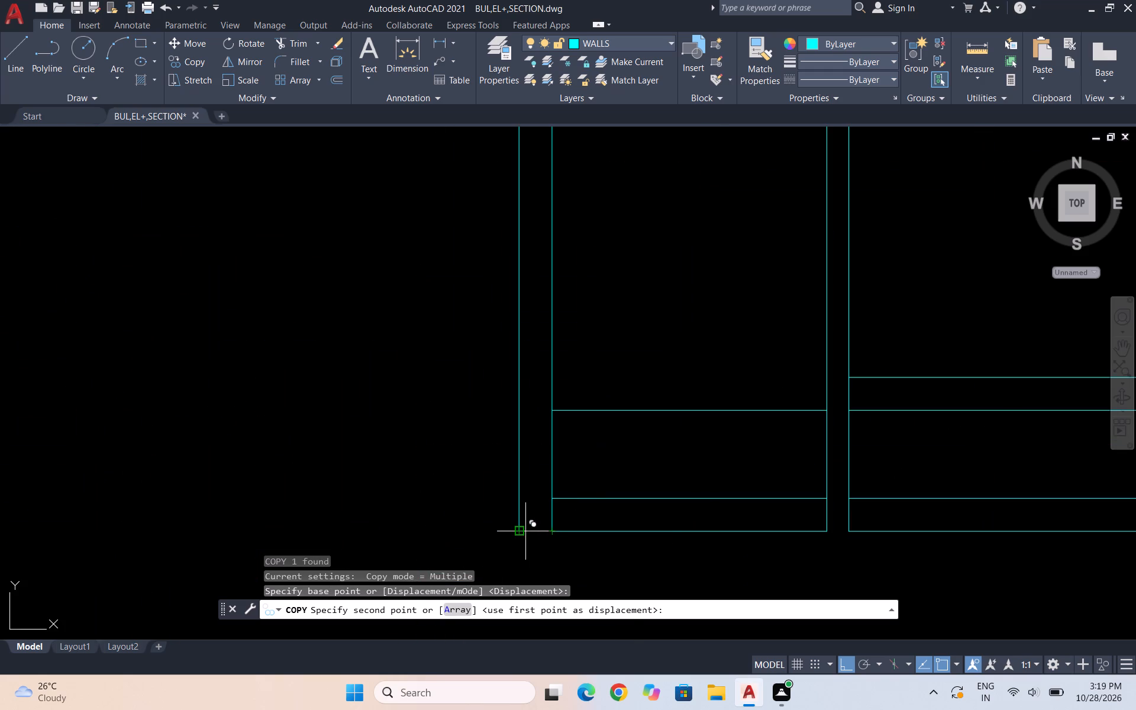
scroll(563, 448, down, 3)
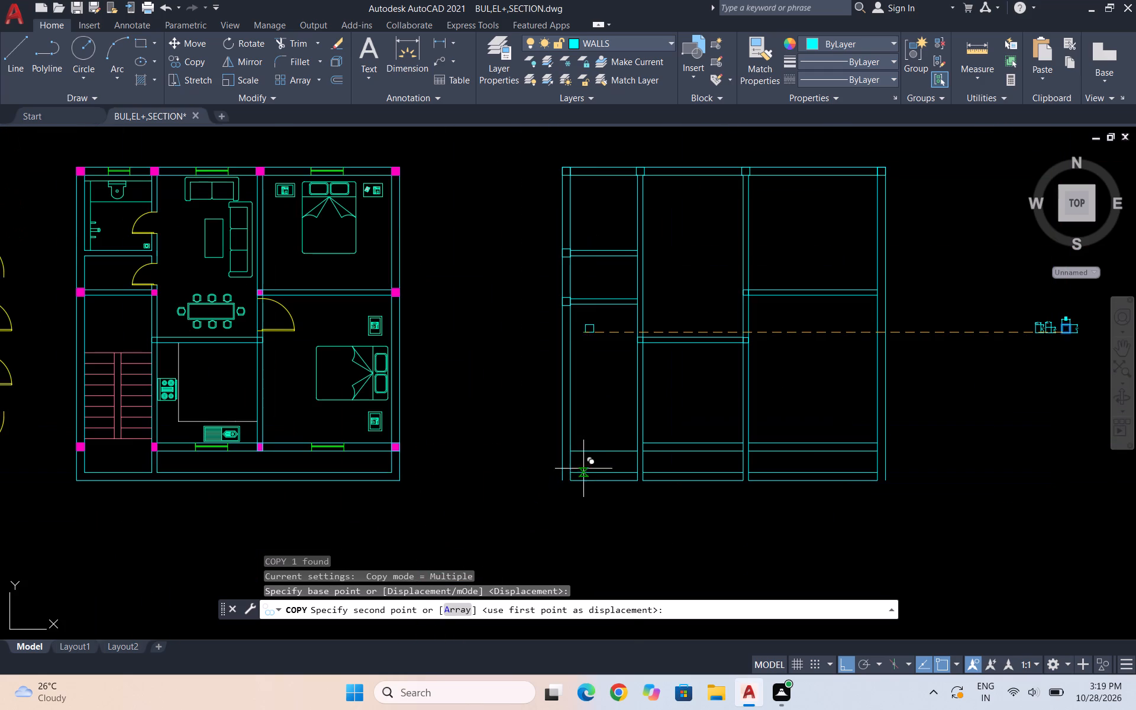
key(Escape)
Offset the leftmost room's lower horizontal wall line 9" upward, in line with the neighbouring rooms' wall.
scroll(617, 457, up, 2)
key(o)
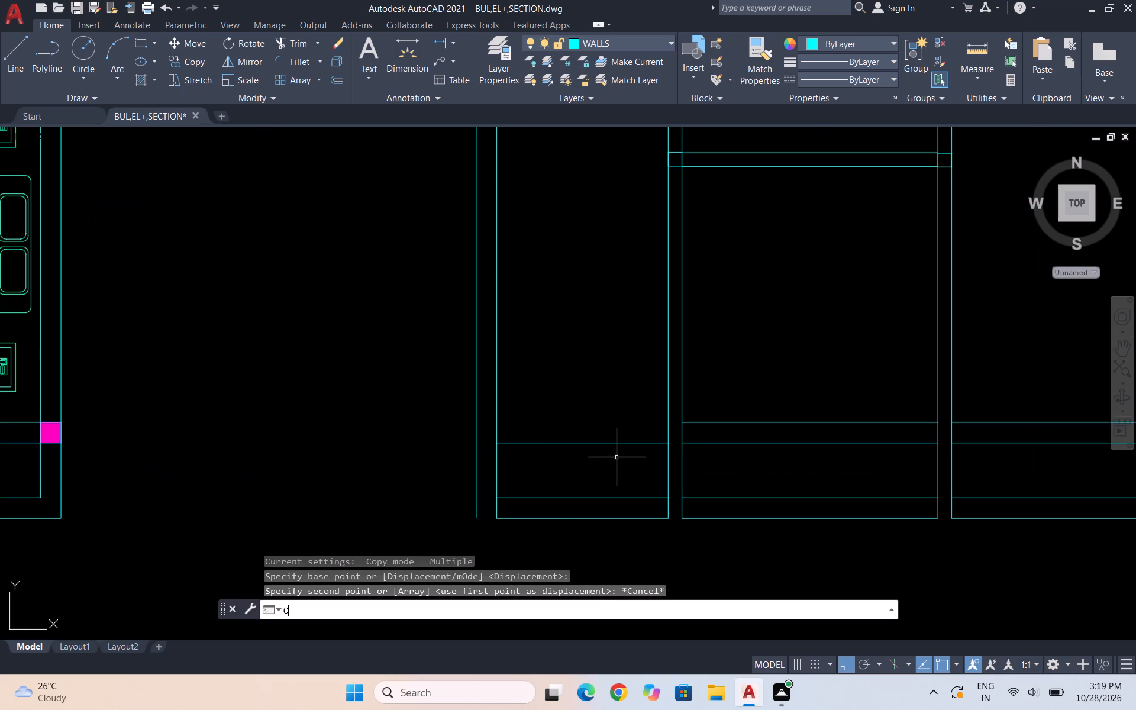
key(Return)
text(9")
key(Return)
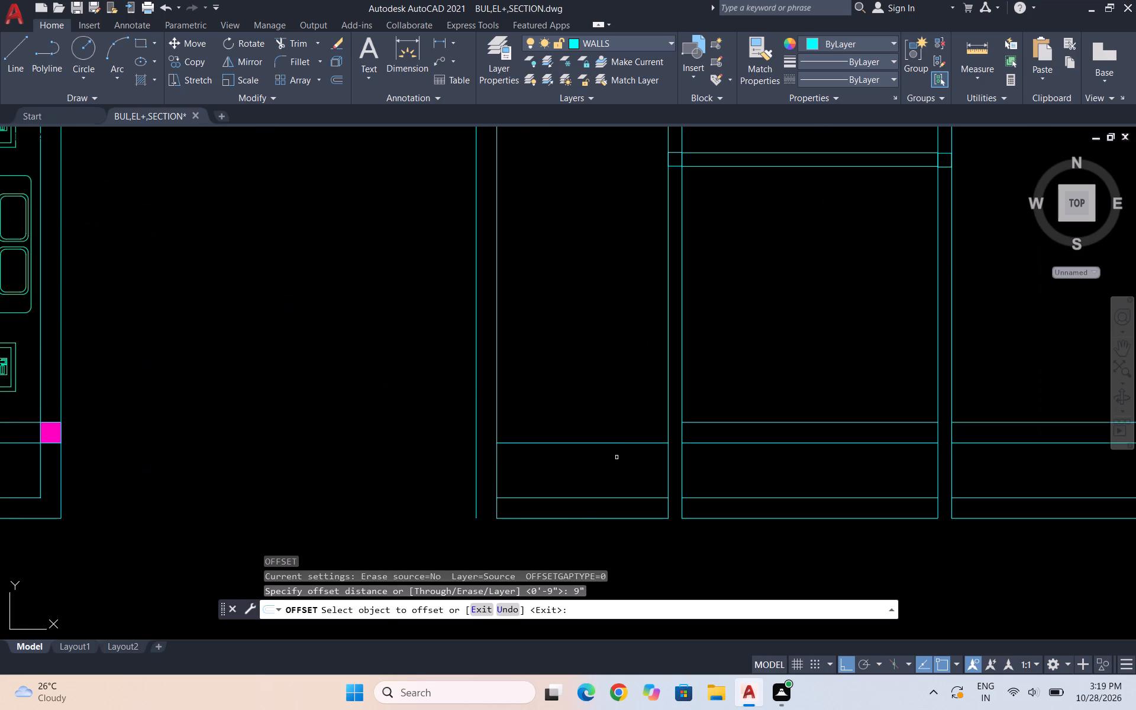
drag(600, 444, 608, 424)
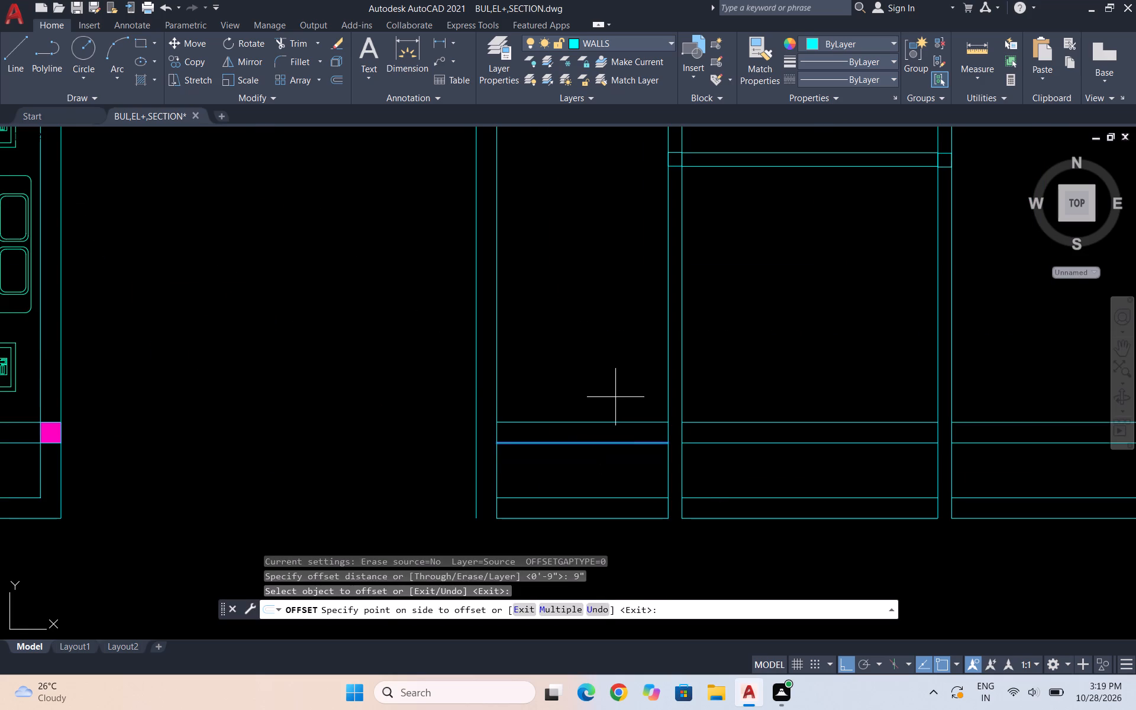
click(615, 397)
key(Escape)
scroll(457, 471, down, 2)
key(Escape)
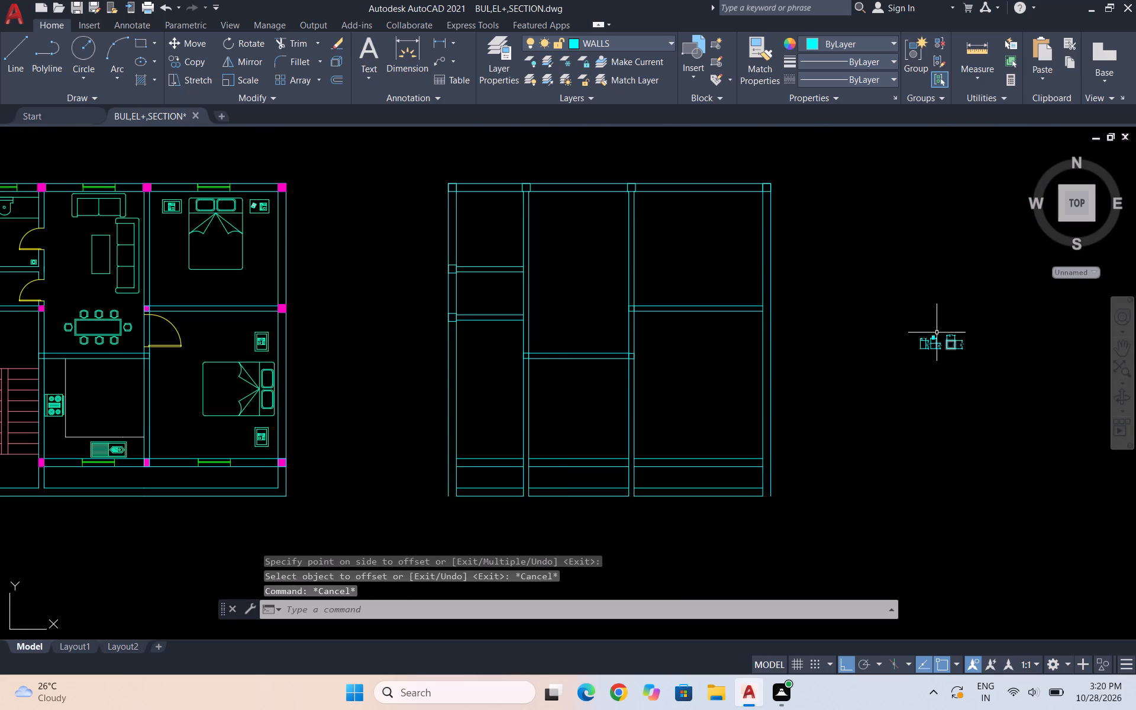
Copy the dimensioned 9" square by its bottom-right corner onto the left outer wall, level with the new 9" wall's lower line.
scroll(909, 332, up, 1)
scroll(993, 353, up, 2)
drag(954, 385, 951, 364)
click(947, 341)
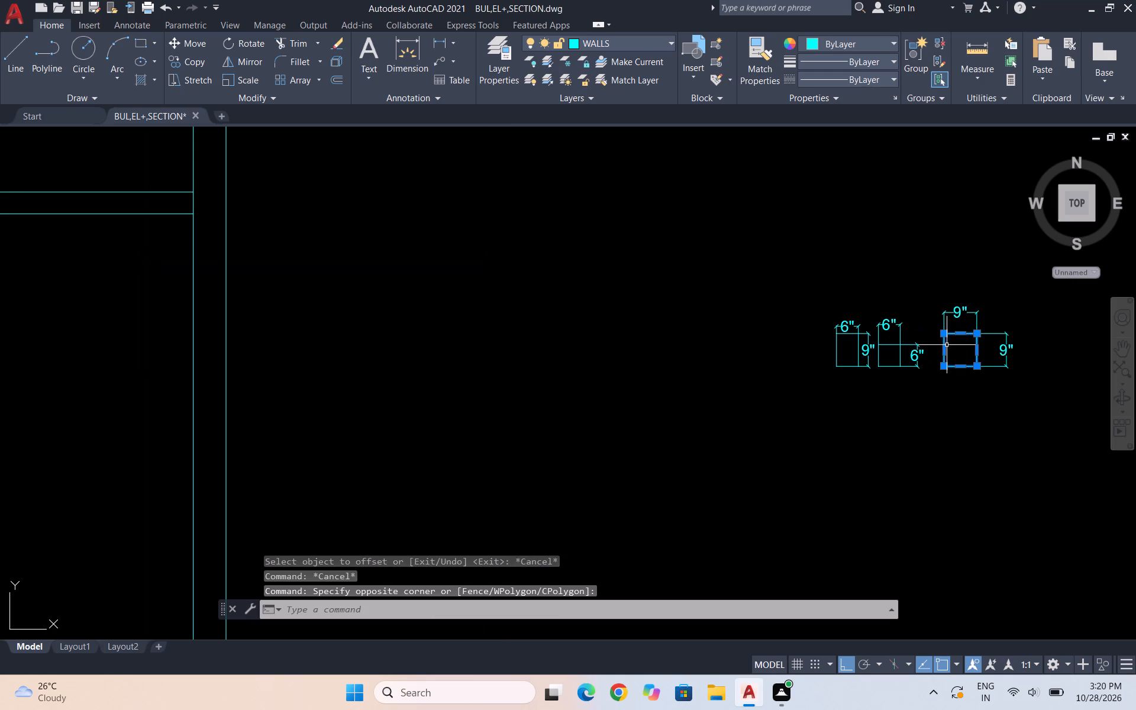
text(CO)
key(Return)
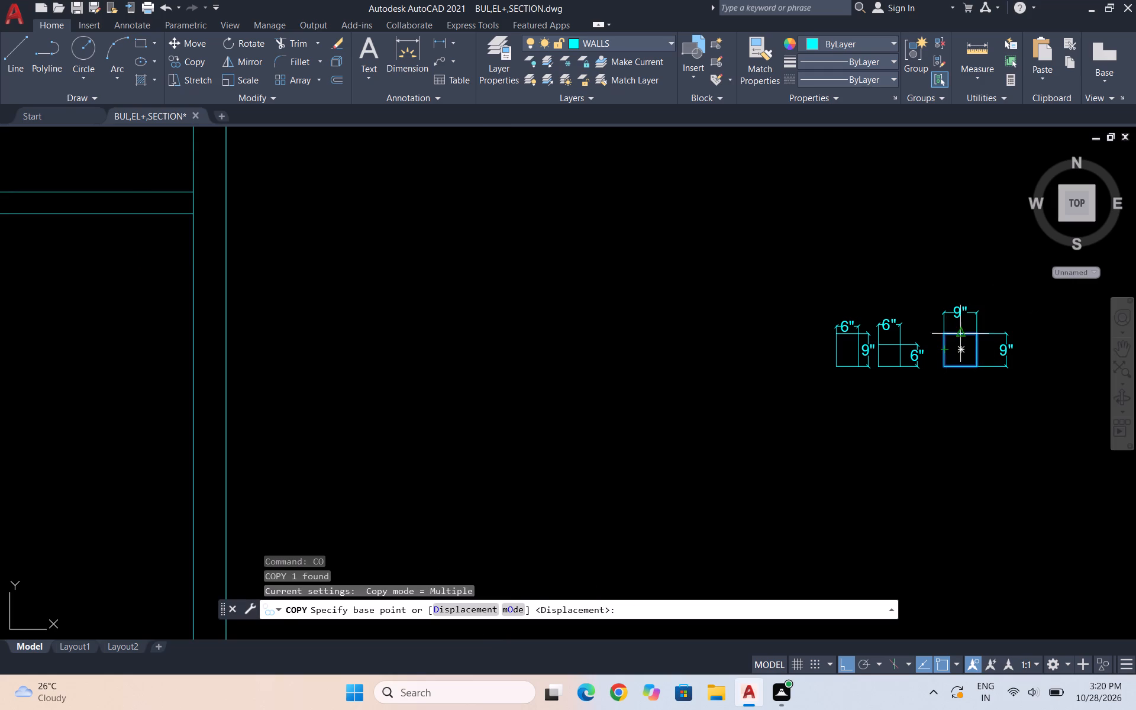
scroll(968, 332, up, 3)
drag(1004, 463, 1016, 426)
scroll(1017, 404, down, 4)
scroll(627, 433, down, 3)
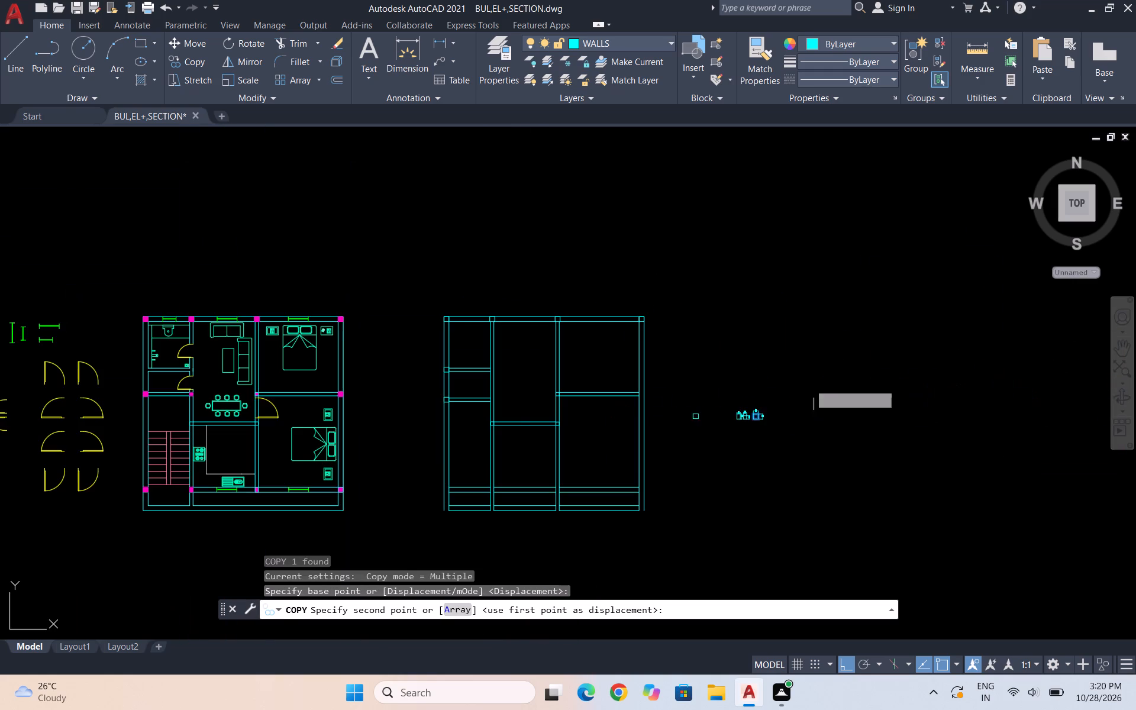
scroll(422, 480, up, 3)
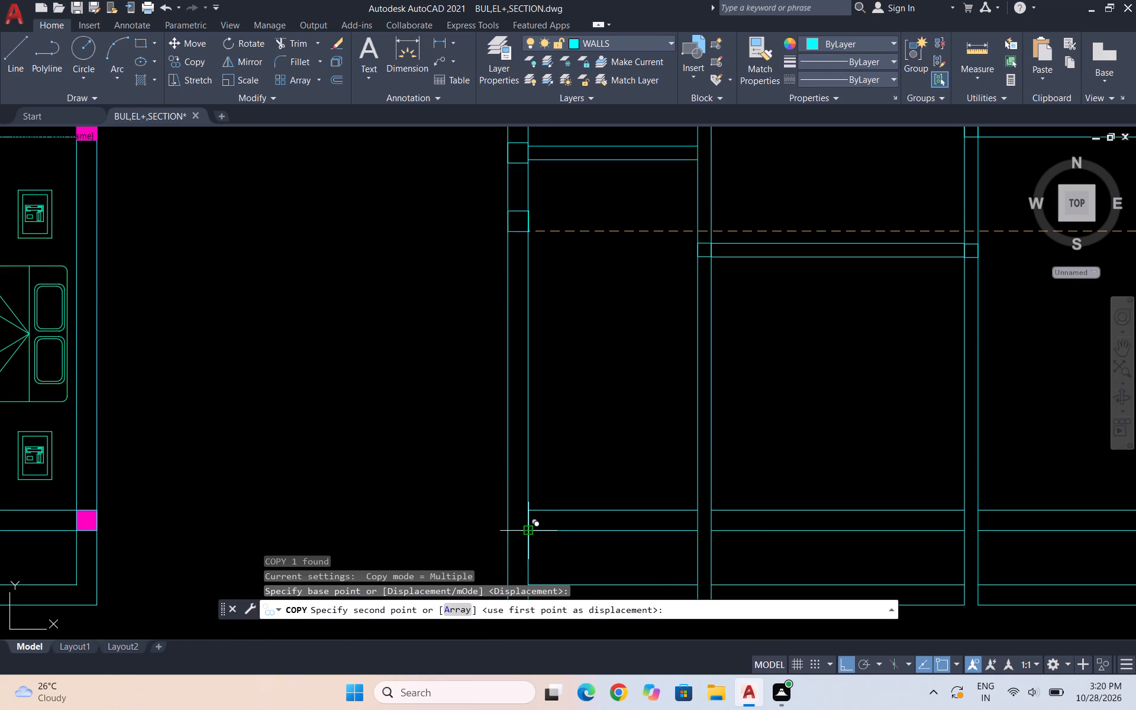
click(527, 534)
key(Escape)
scroll(598, 519, down, 2)
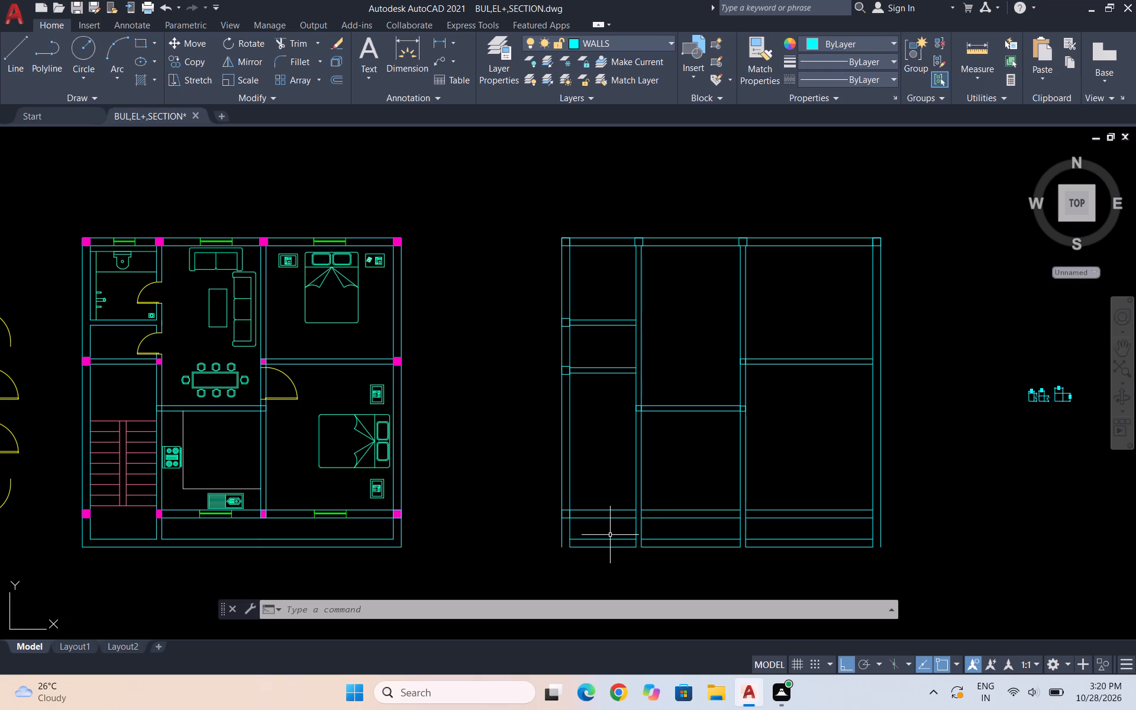
key(Escape)
Extend the two bottommost horizontal wall lines across both interior vertical walls and out to the left and right outer wall lines.
scroll(696, 545, up, 1)
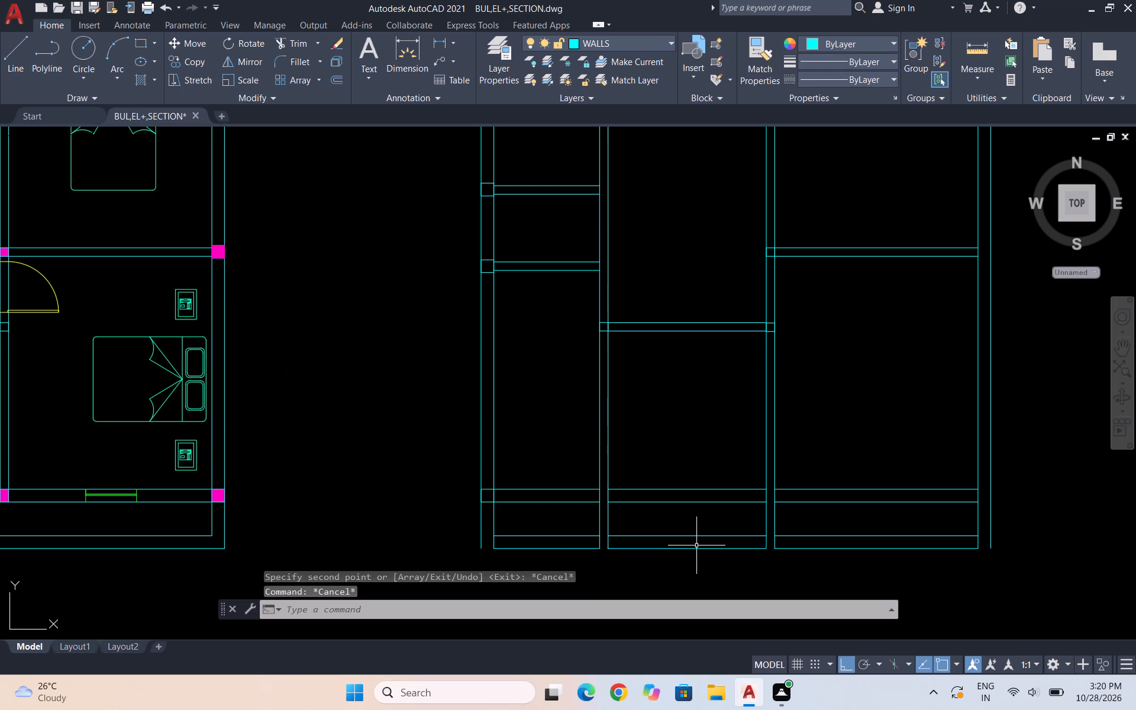
key(e)
key(x)
key(Return)
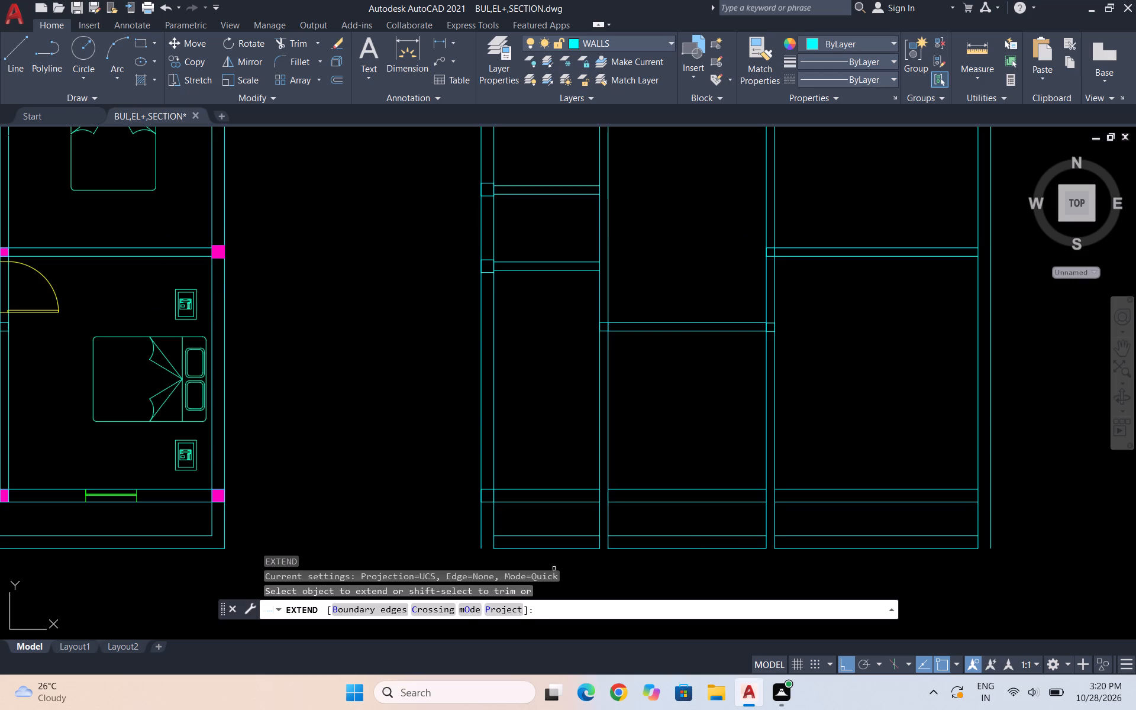
drag(560, 528, 548, 570)
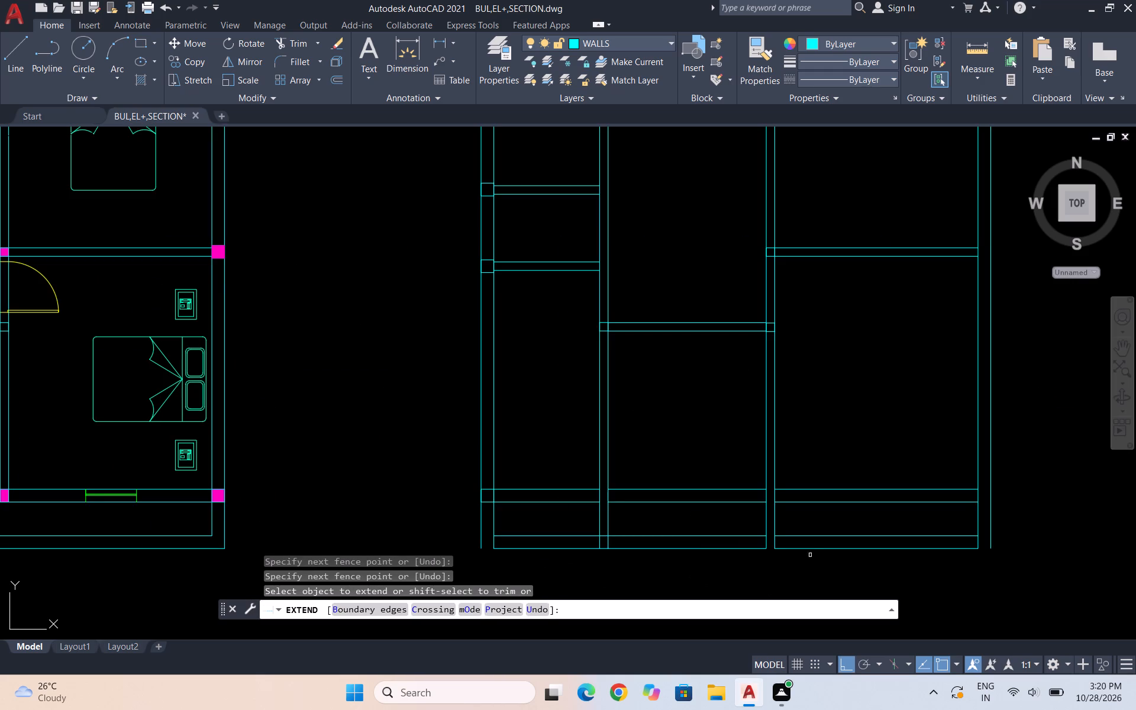
drag(814, 537, 804, 572)
drag(880, 573, 870, 526)
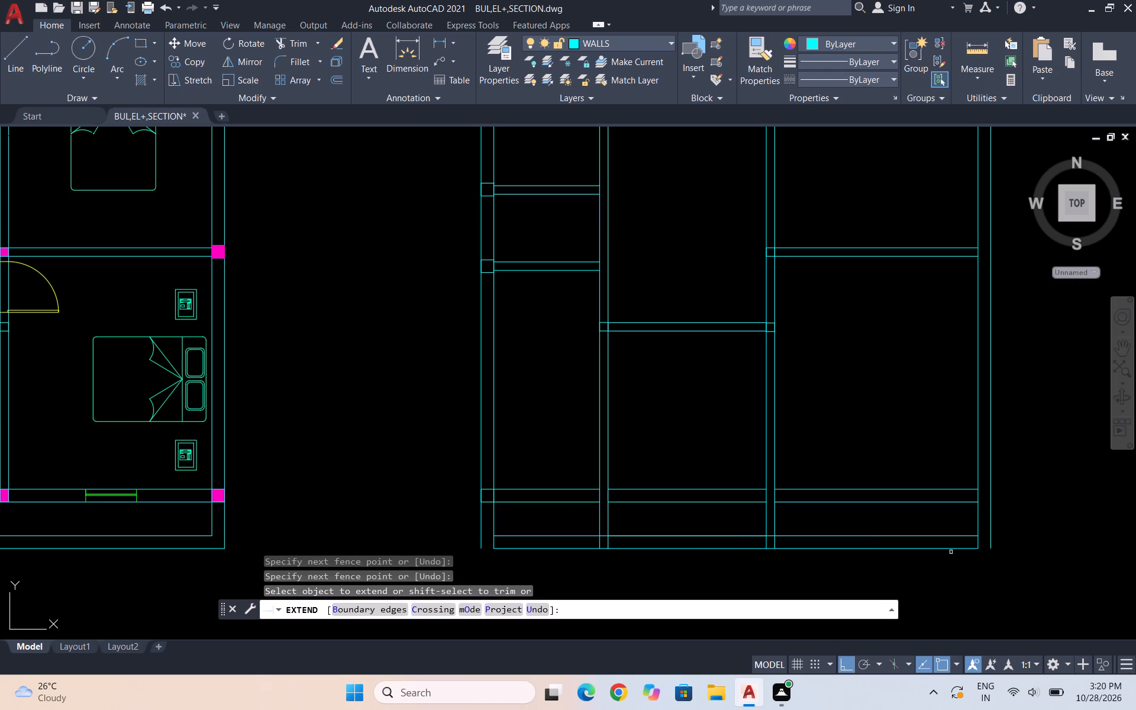
click(957, 546)
click(964, 534)
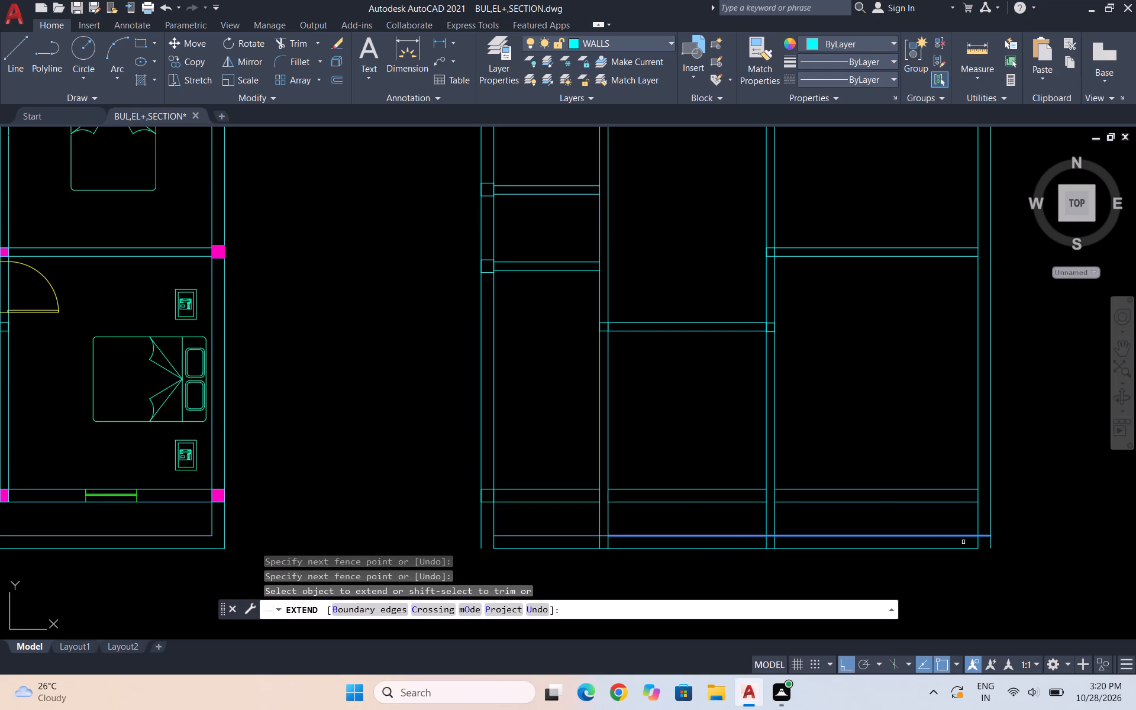
click(961, 550)
drag(553, 529, 544, 574)
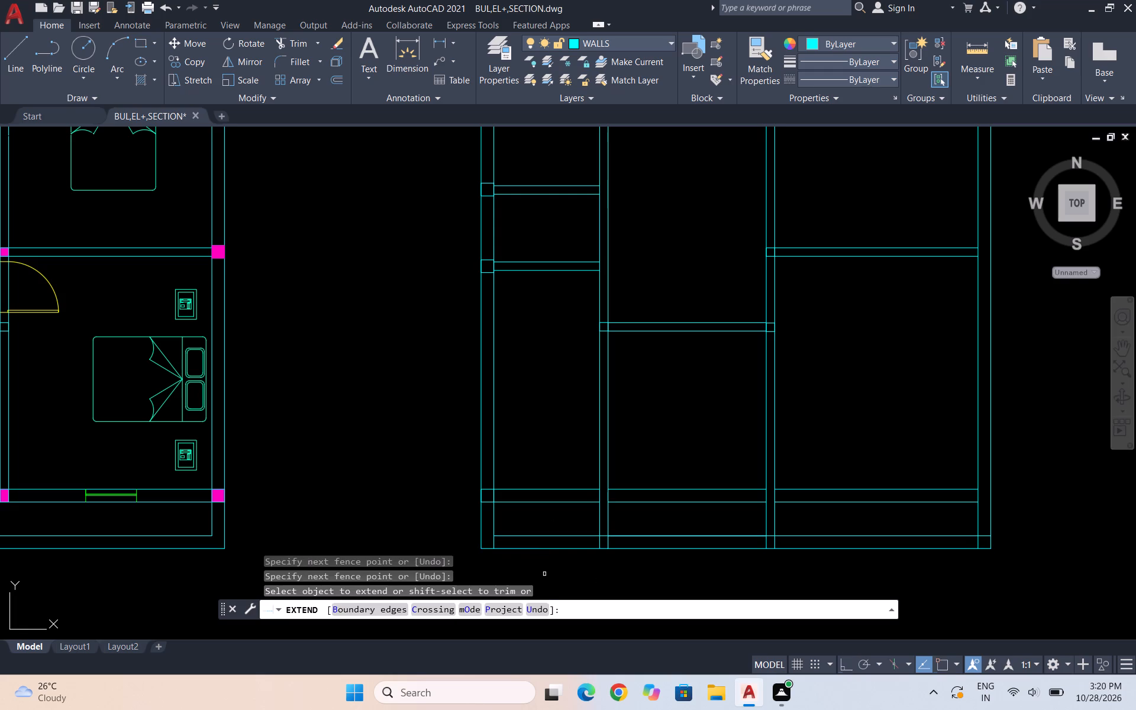
click(537, 538)
key(Escape)
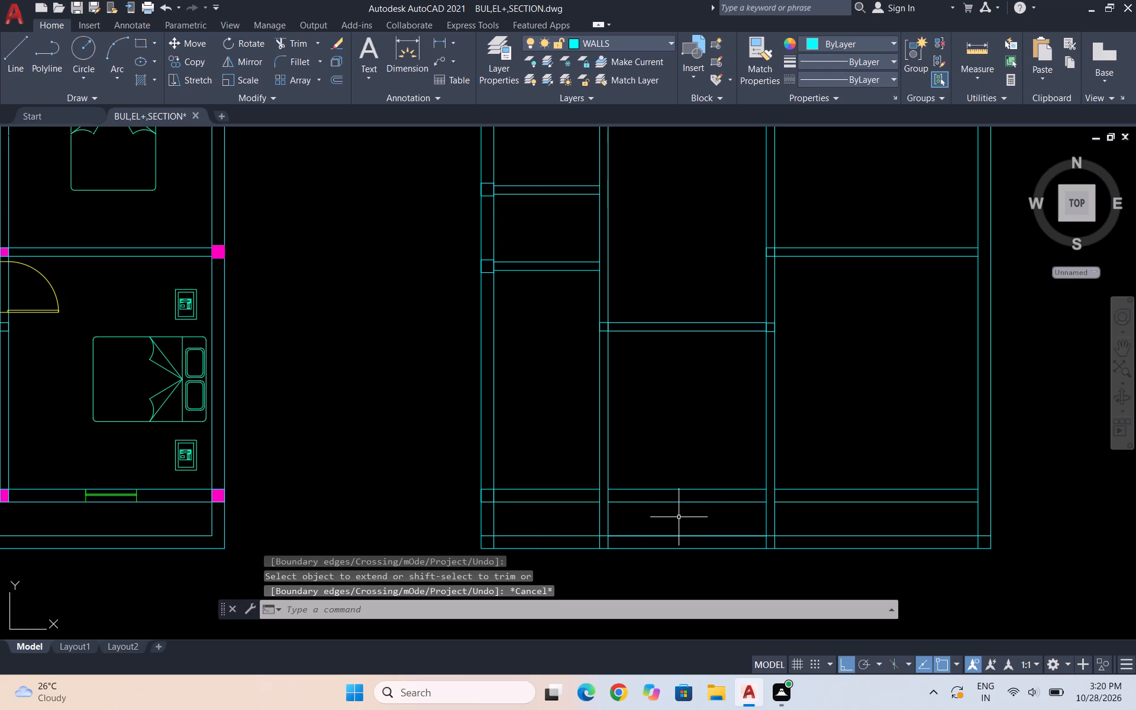
Extend the two lines of the lower 9" horizontal wall across the gaps at both interior vertical walls.
key(space)
drag(679, 517, 680, 499)
drag(679, 476, 669, 518)
drag(874, 477, 858, 512)
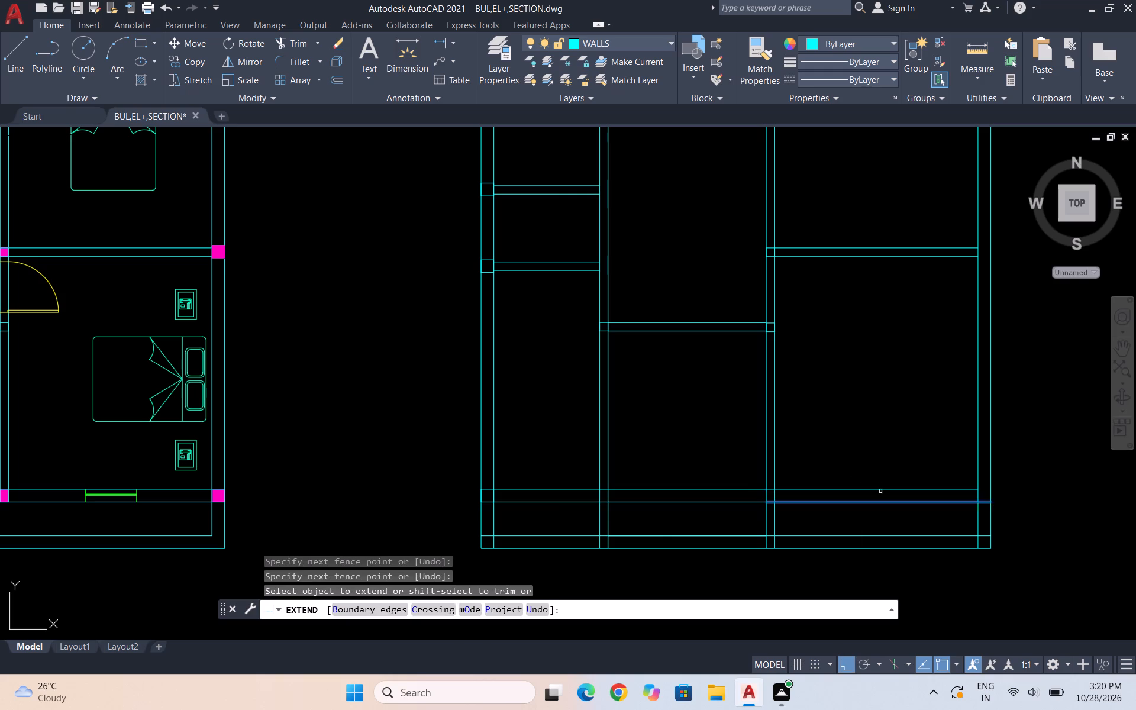
Trim the overlapping lines where the left outer wall meets the lower 9" horizontal wall and the bottom outer wall.
scroll(437, 551, up, 1)
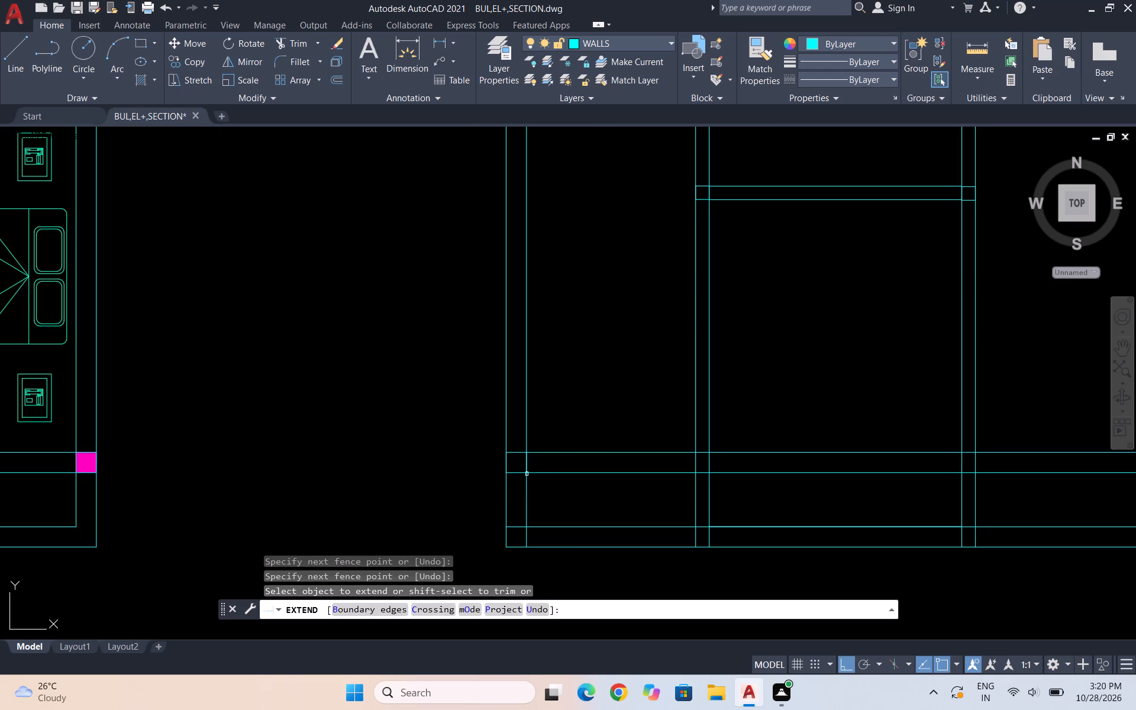
shift+drag(518, 482, 520, 444)
shift+drag(522, 466, 569, 464)
scroll(547, 503, down, 2)
scroll(540, 515, up, 3)
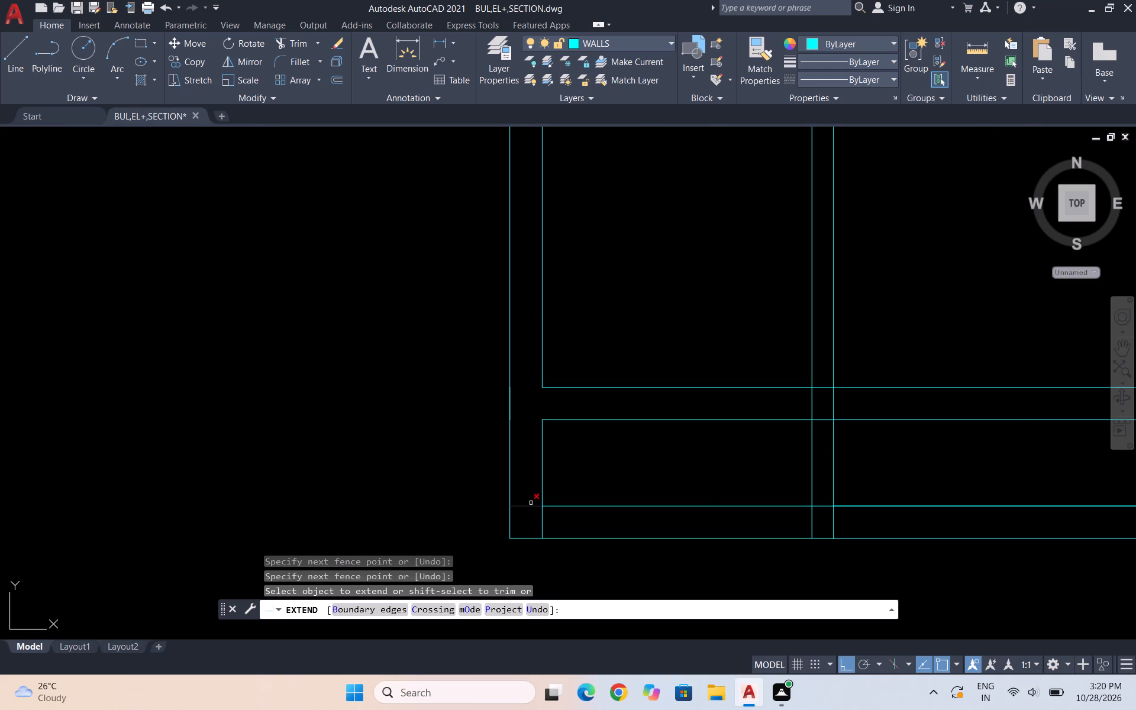
shift+drag(530, 500, 573, 528)
scroll(565, 511, down, 3)
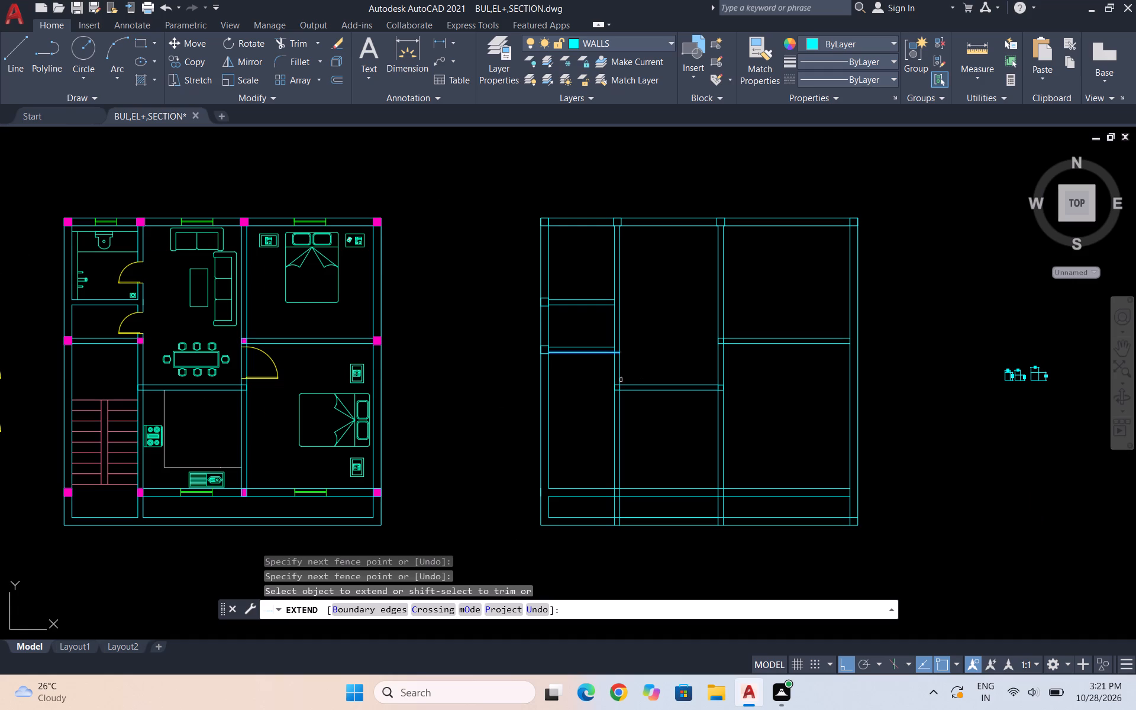
scroll(557, 340, up, 4)
scroll(544, 372, down, 2)
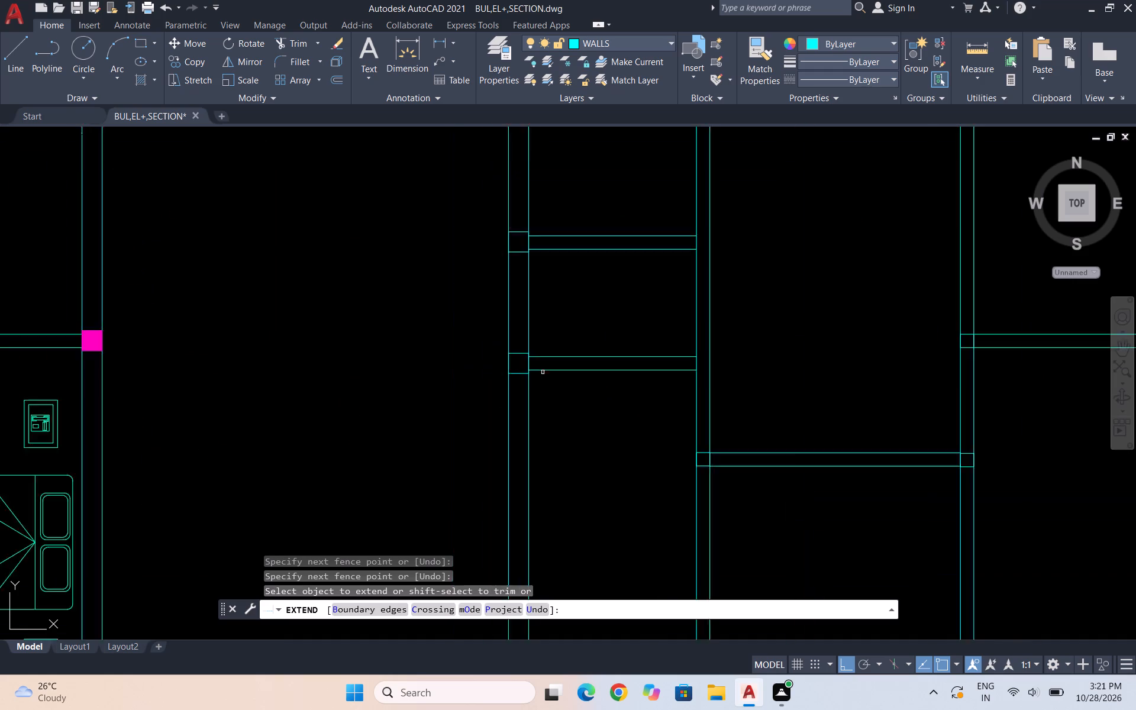
scroll(543, 372, down, 2)
scroll(735, 527, up, 1)
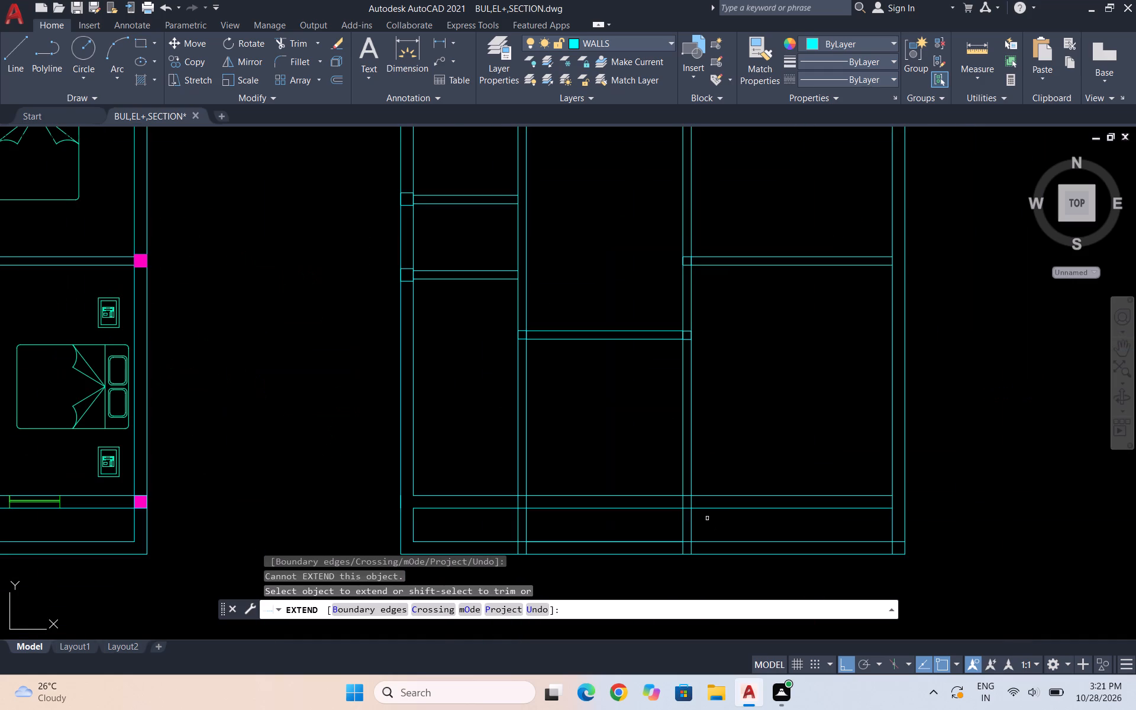
key(Escape)
key(Escape)
Copy the dimensioned 6" square by its right-edge midpoint onto the junction of the left interior vertical wall and the middle room's horizontal wall.
scroll(669, 512, down, 2)
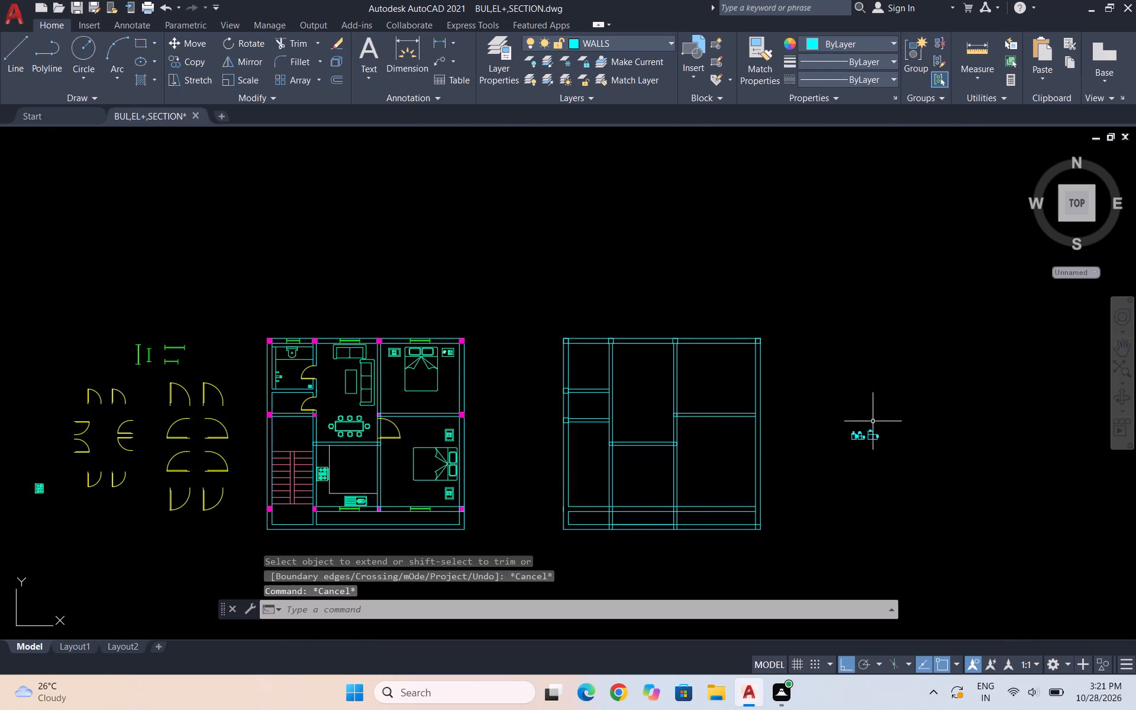
scroll(847, 459, up, 3)
scroll(914, 401, up, 1)
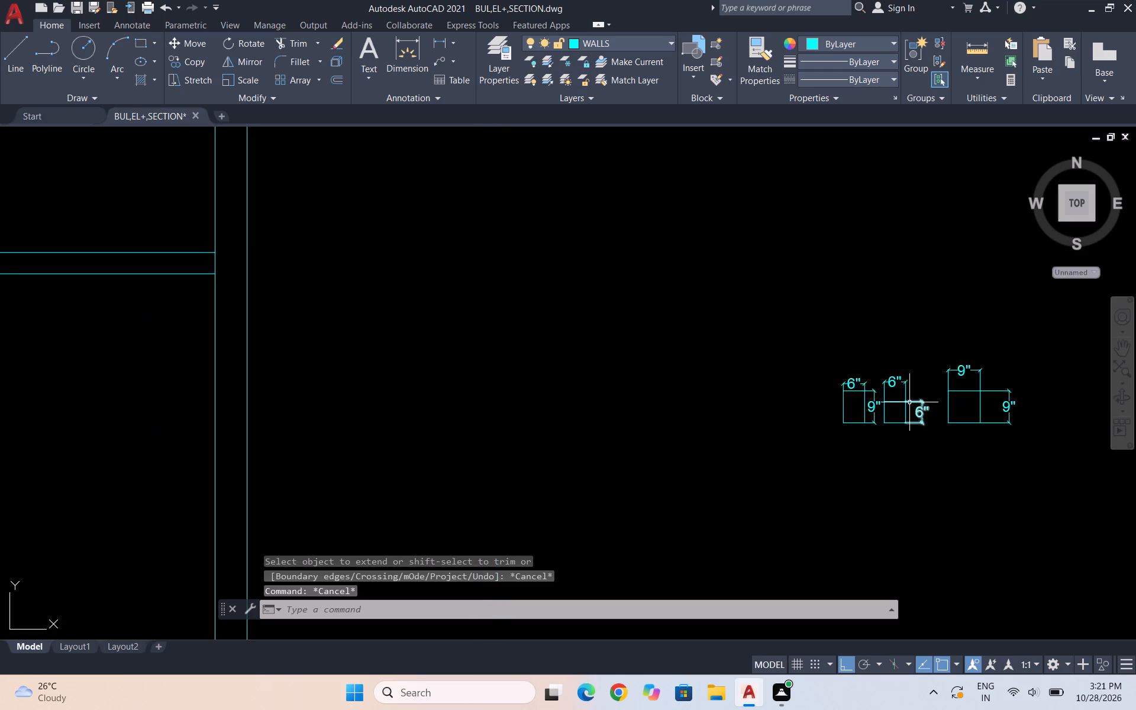
scroll(909, 402, up, 2)
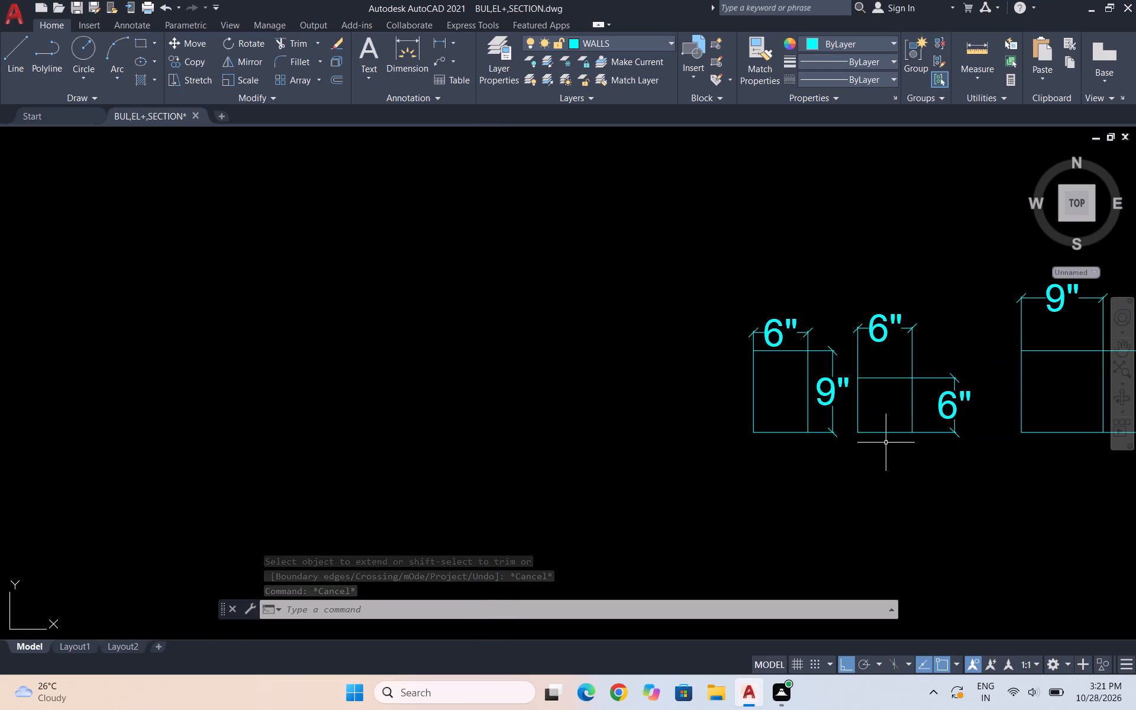
key(Escape)
drag(892, 447, 883, 426)
click(875, 414)
text(CO)
key(Return)
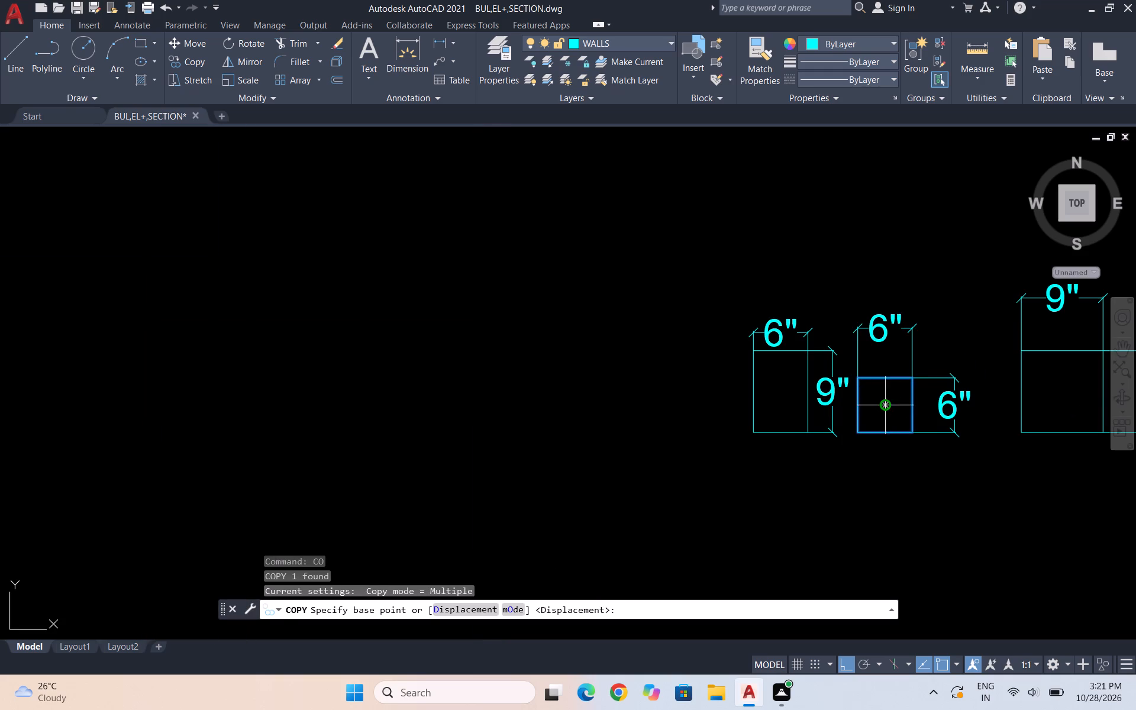
click(912, 403)
scroll(949, 374, down, 3)
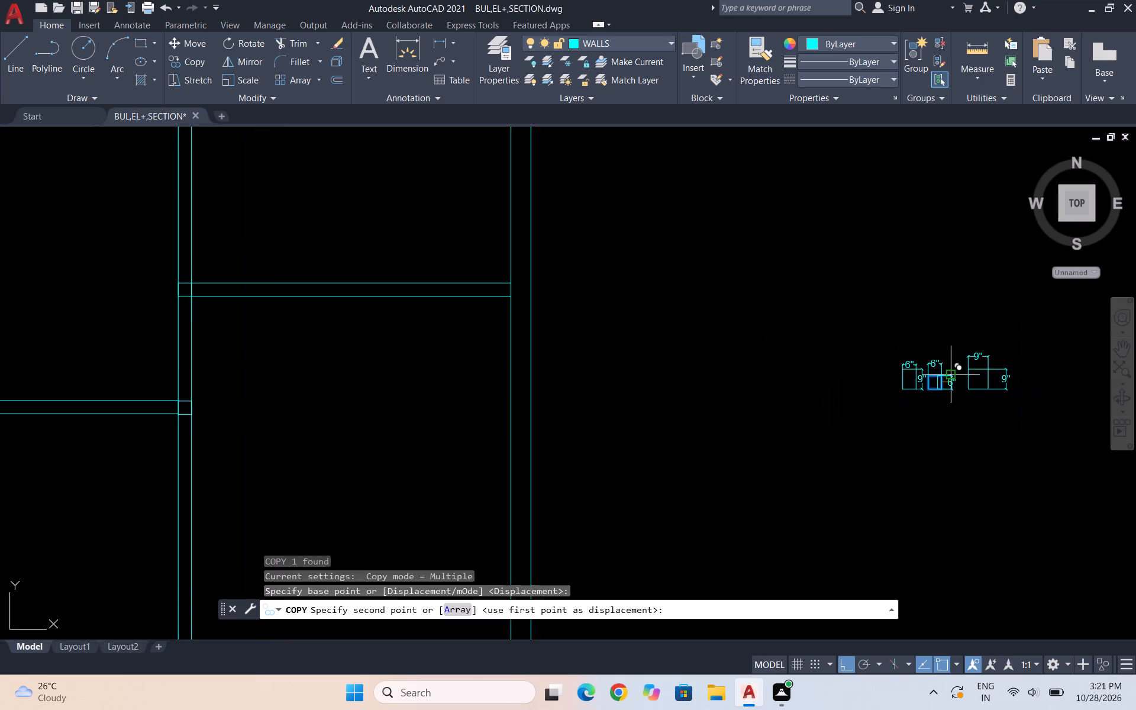
scroll(952, 375, down, 2)
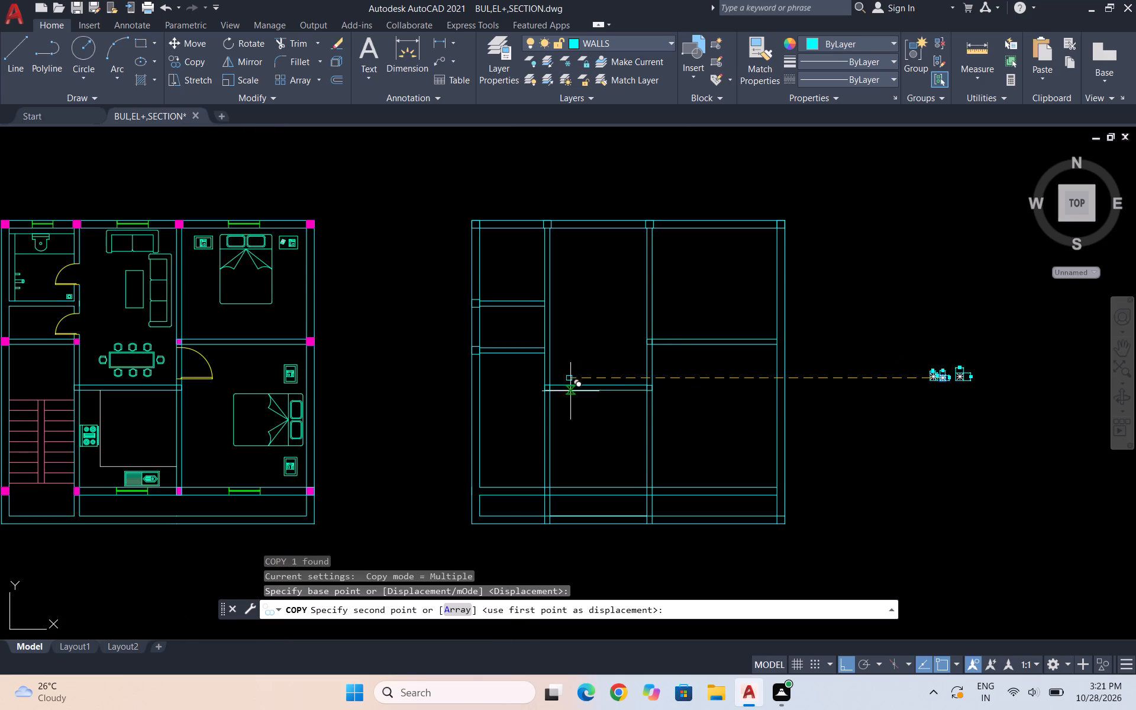
scroll(547, 388, up, 5)
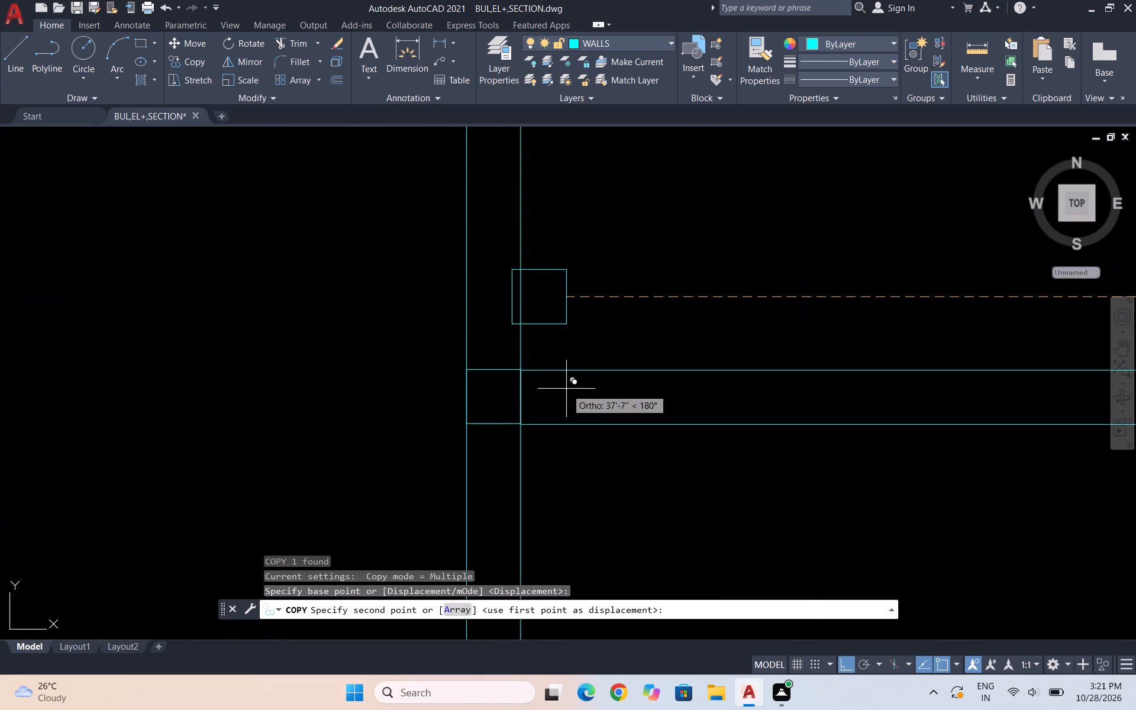
click(525, 399)
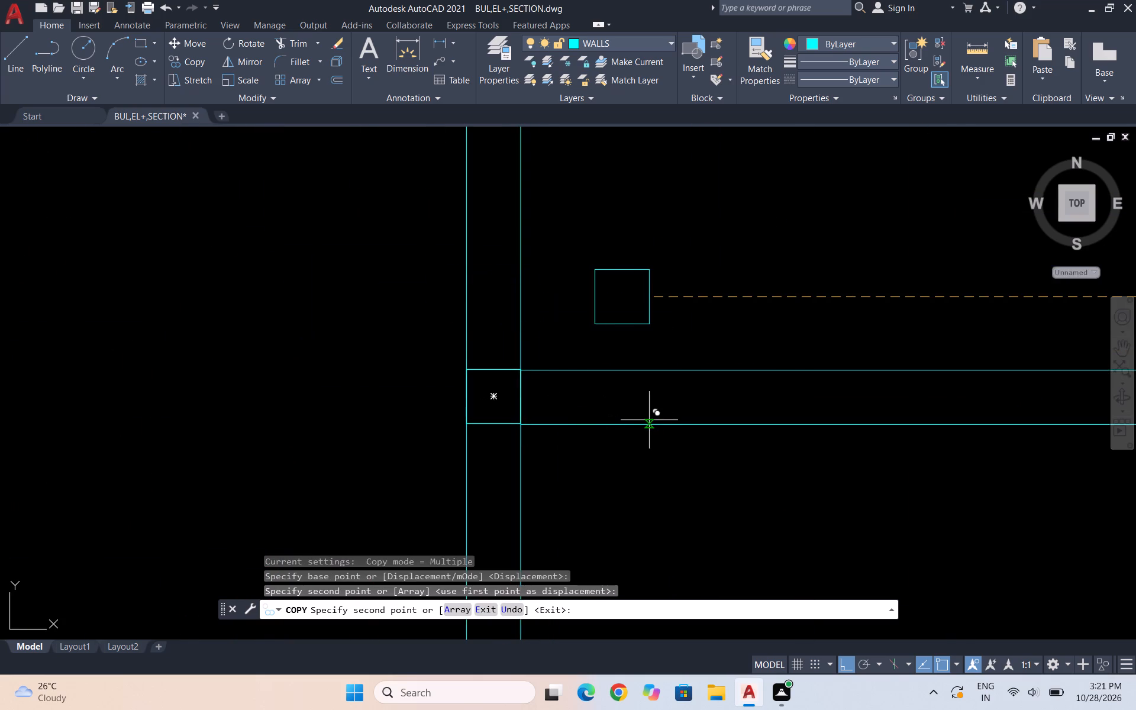
scroll(636, 438, down, 2)
scroll(594, 477, down, 2)
scroll(586, 325, up, 1)
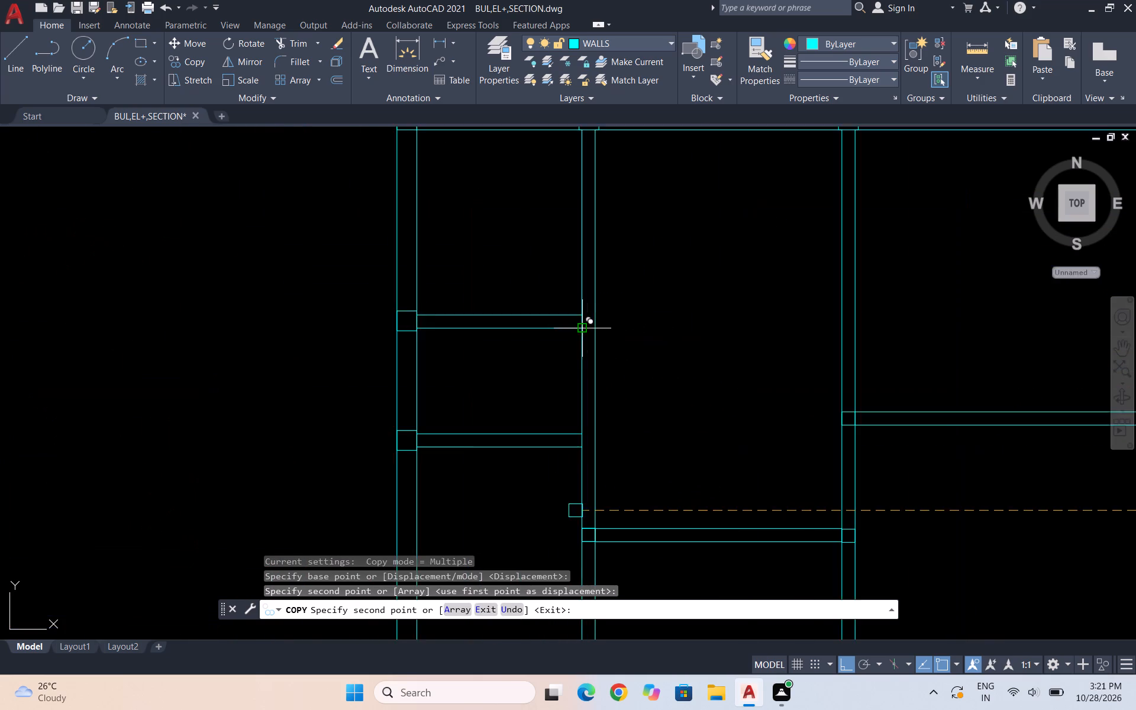
scroll(586, 325, up, 1)
scroll(695, 386, down, 3)
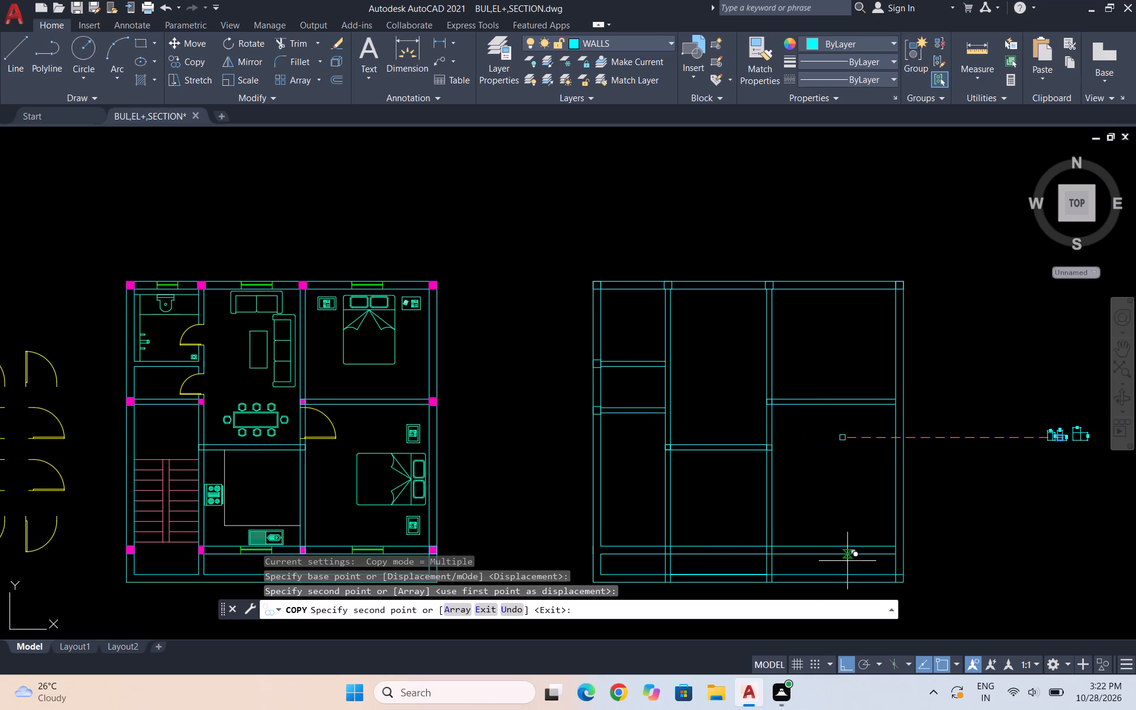
scroll(874, 594, down, 1)
scroll(809, 598, up, 3)
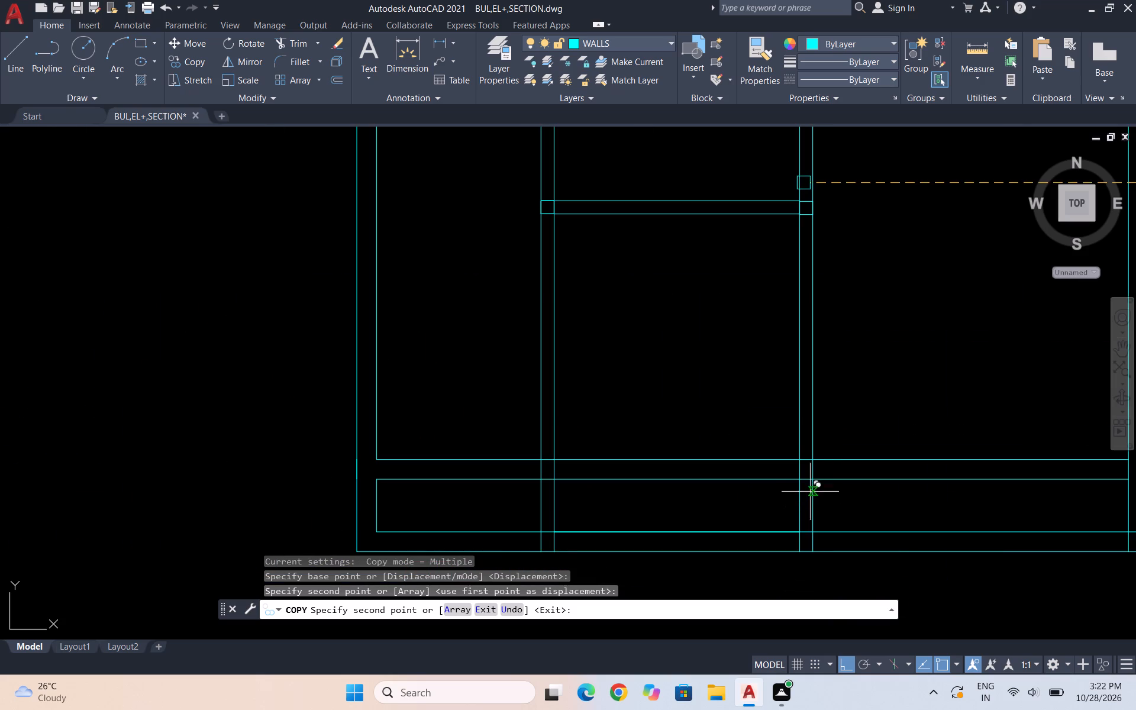
key(Escape)
Copy the dimensioned 6" by 9" rectangle by its bottom-right corner onto both interior vertical walls' crossings with the lower 9" horizontal wall.
scroll(775, 488, down, 1)
scroll(902, 459, down, 2)
scroll(1044, 406, up, 3)
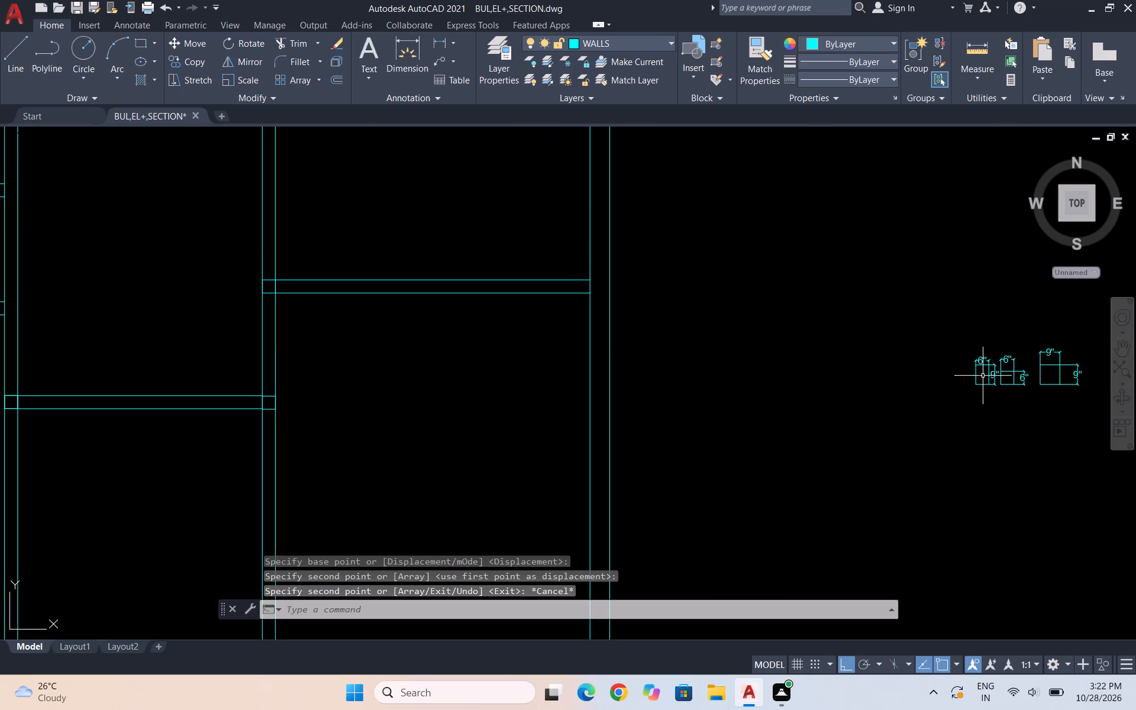
scroll(977, 376, up, 4)
drag(1023, 498, 949, 427)
click(890, 375)
text(CO)
key(Return)
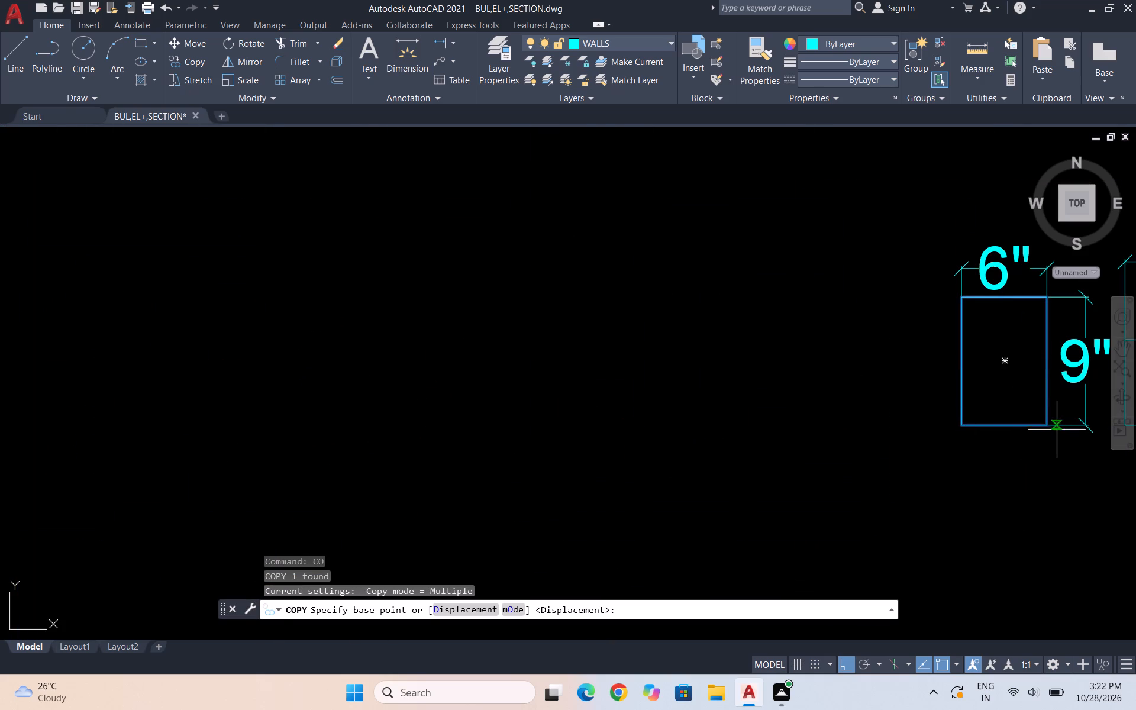
click(1050, 423)
scroll(1050, 424, down, 5)
scroll(473, 470, down, 2)
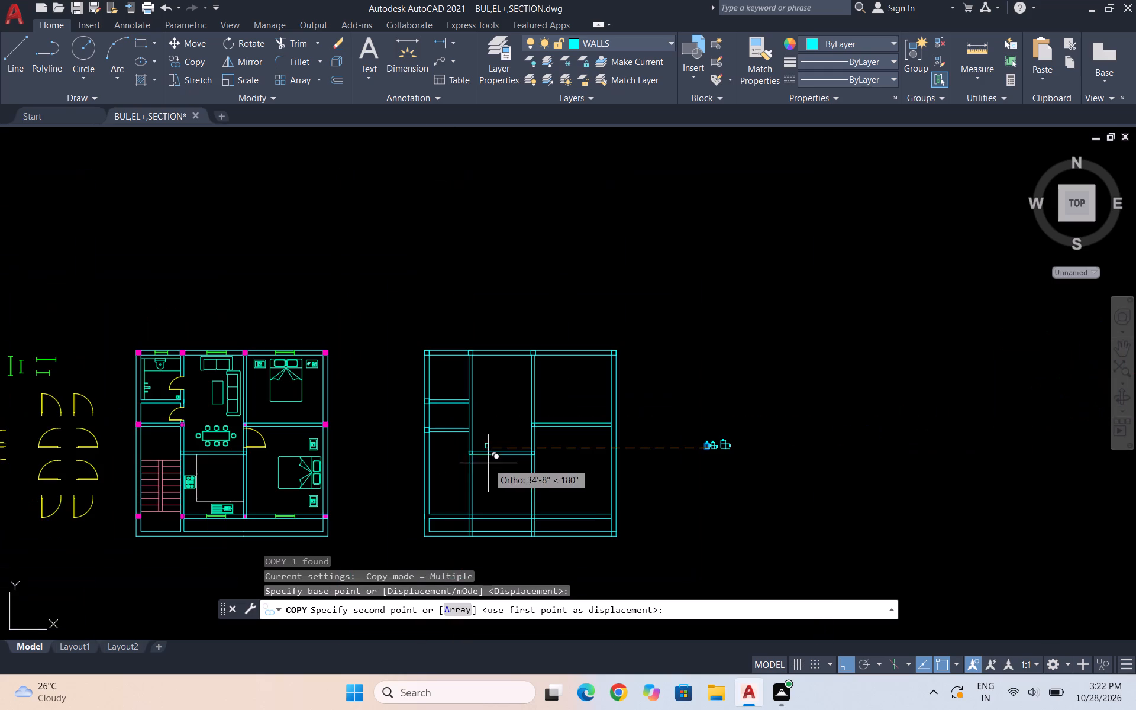
scroll(483, 510, up, 2)
scroll(604, 538, up, 2)
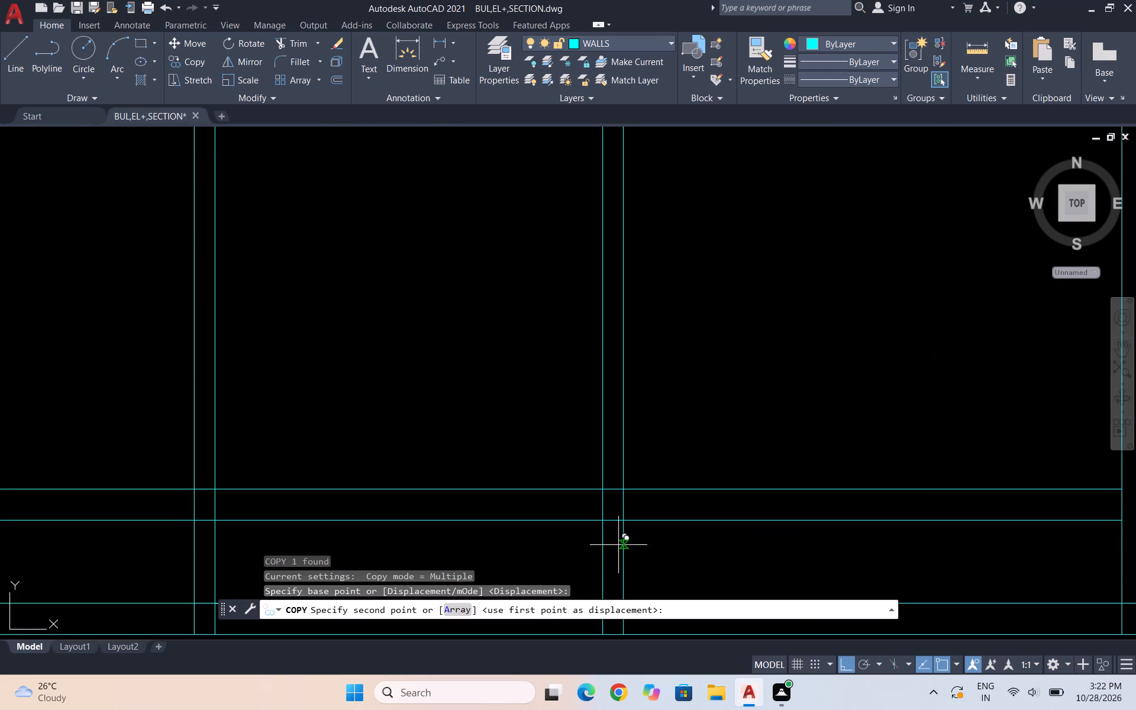
scroll(620, 518, up, 1)
click(624, 523)
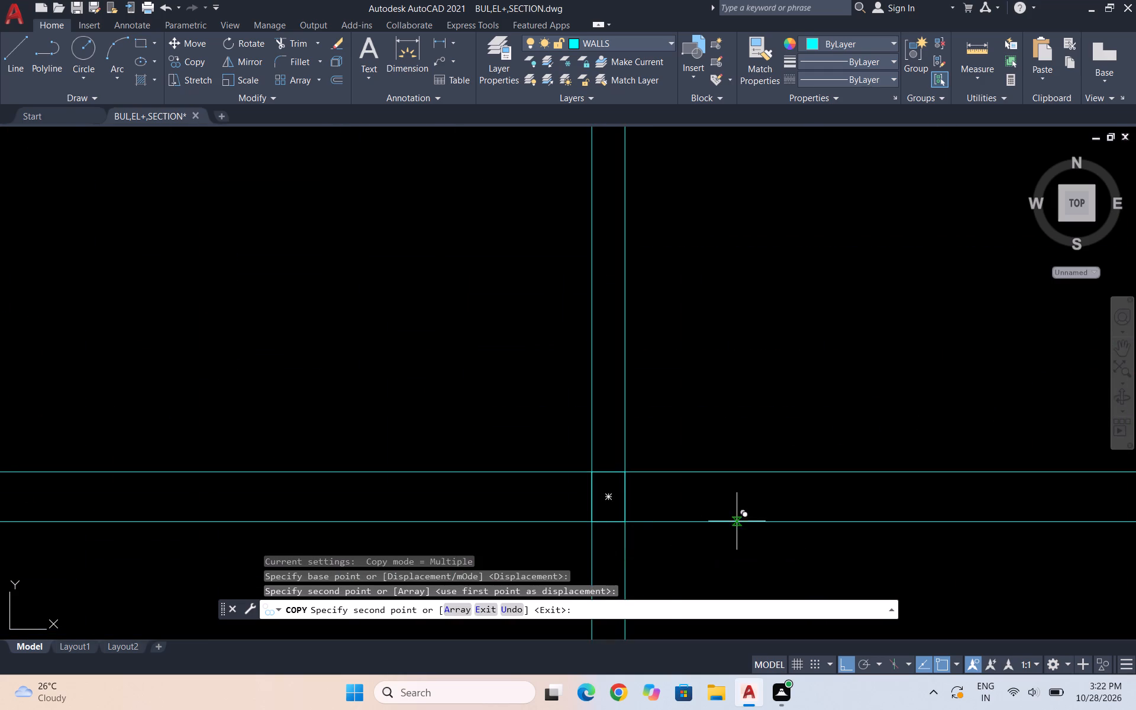
scroll(748, 514, down, 3)
scroll(534, 515, up, 2)
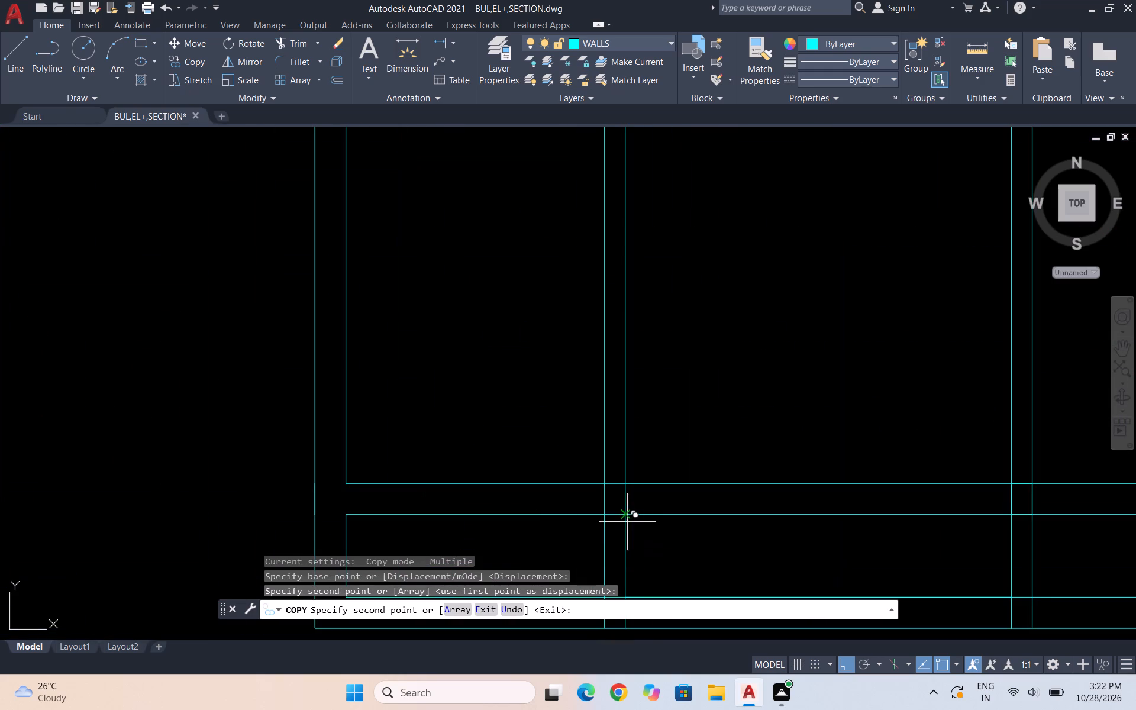
click(626, 514)
scroll(645, 422, down, 4)
key(Escape)
key(Escape)
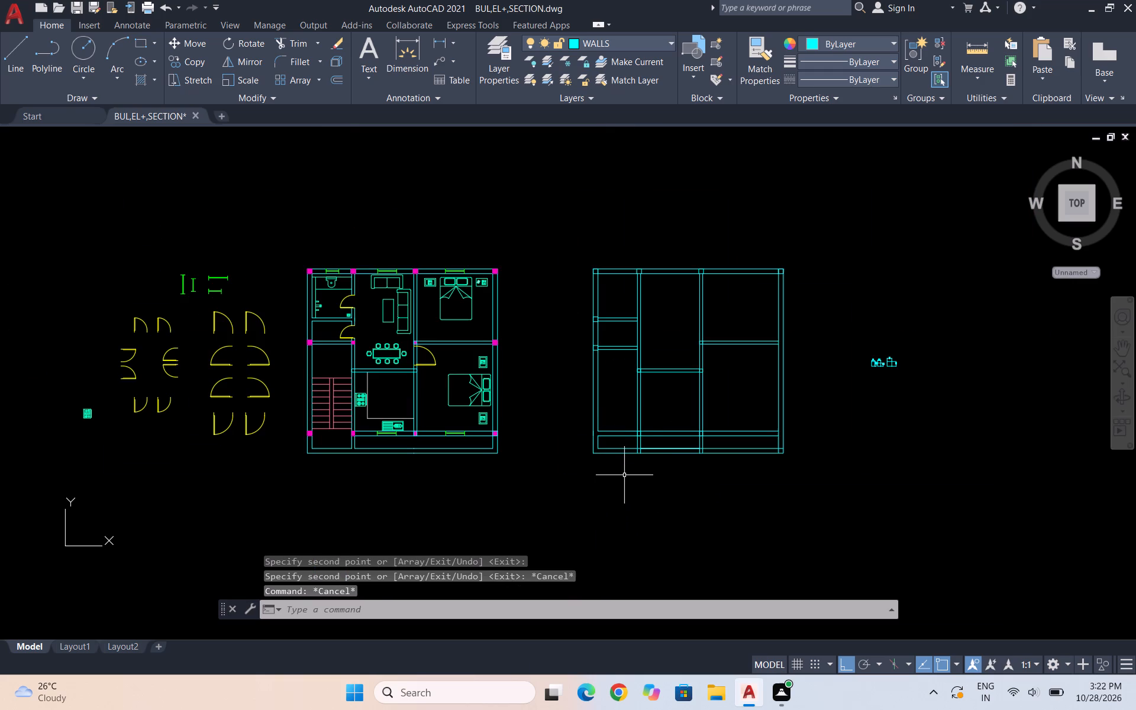